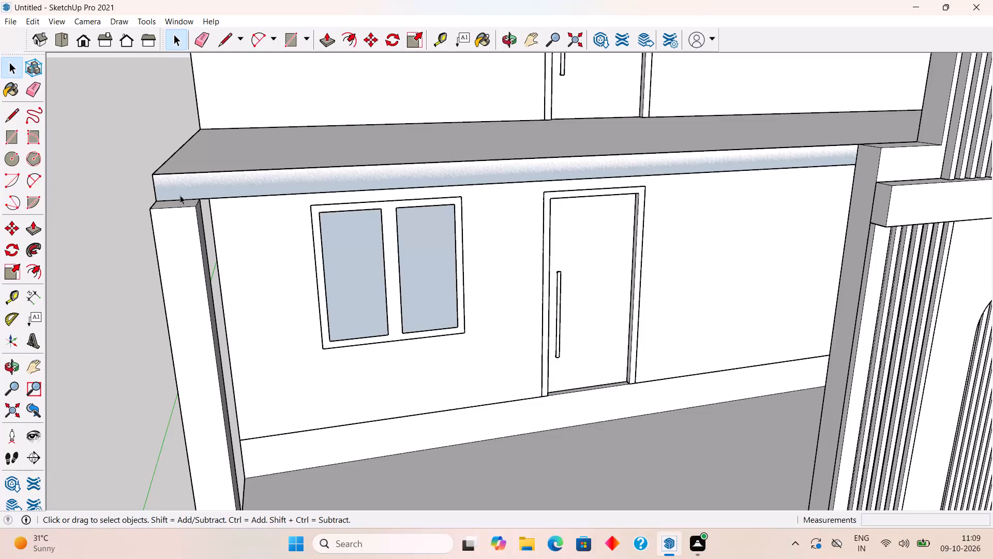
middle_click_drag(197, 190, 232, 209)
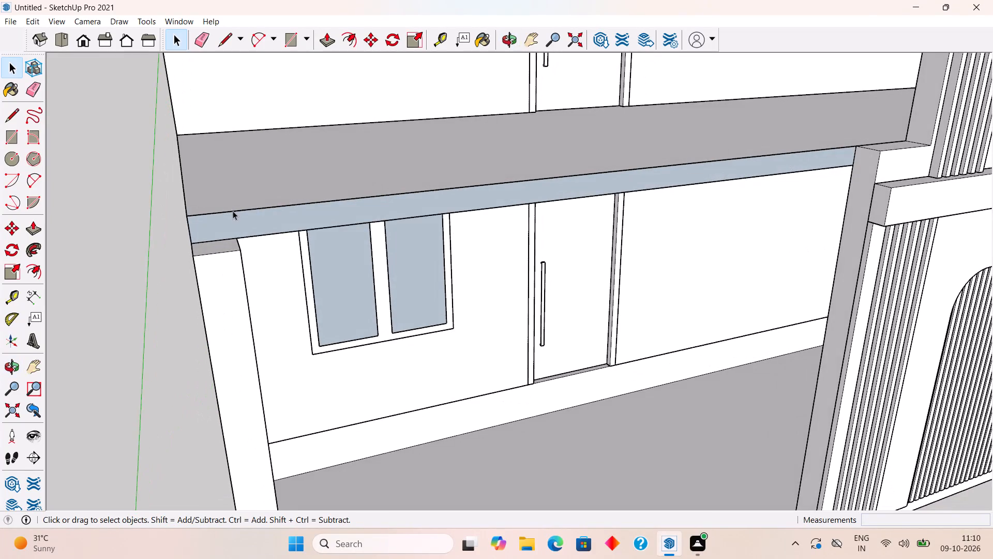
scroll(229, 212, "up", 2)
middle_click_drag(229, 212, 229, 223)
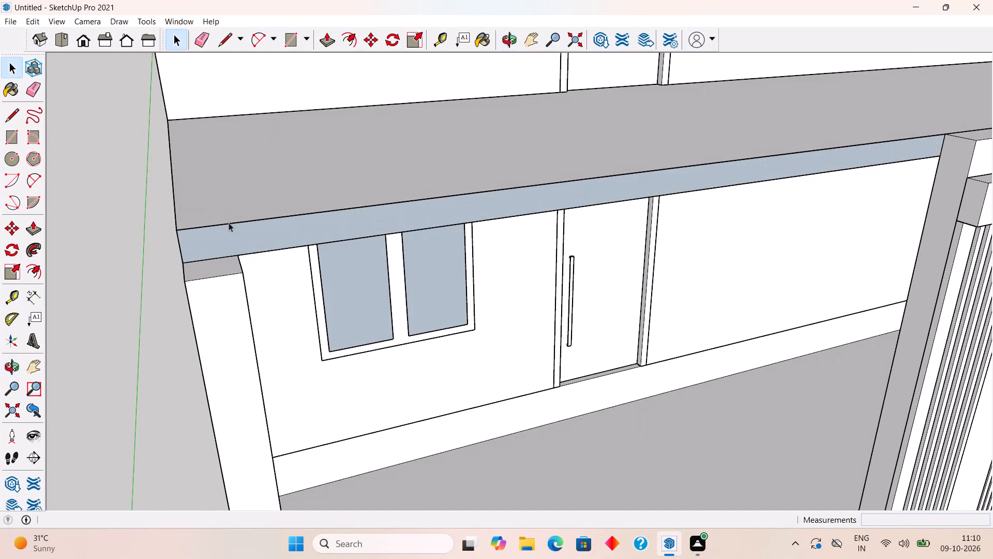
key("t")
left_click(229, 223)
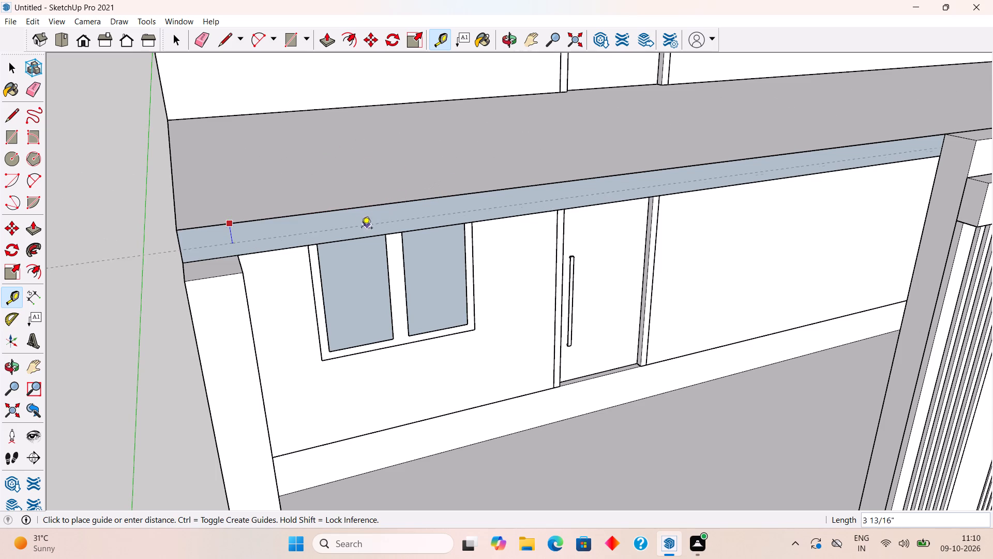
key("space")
Place a horizontal guide 3' above the lower edge of the first-floor balcony's front band.
key("t")
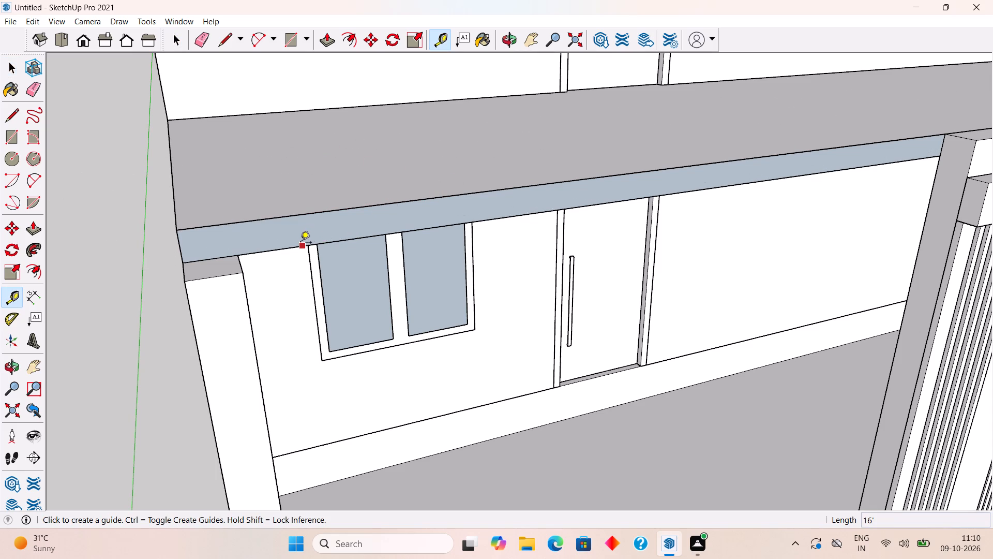
left_click(300, 243)
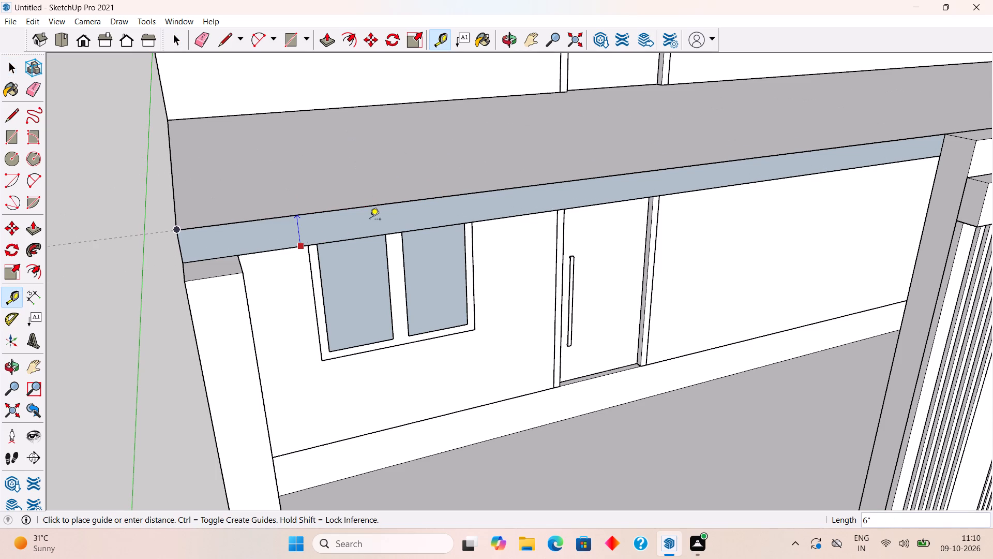
type("3'")
key("Return")
scroll(371, 216, "down", 7)
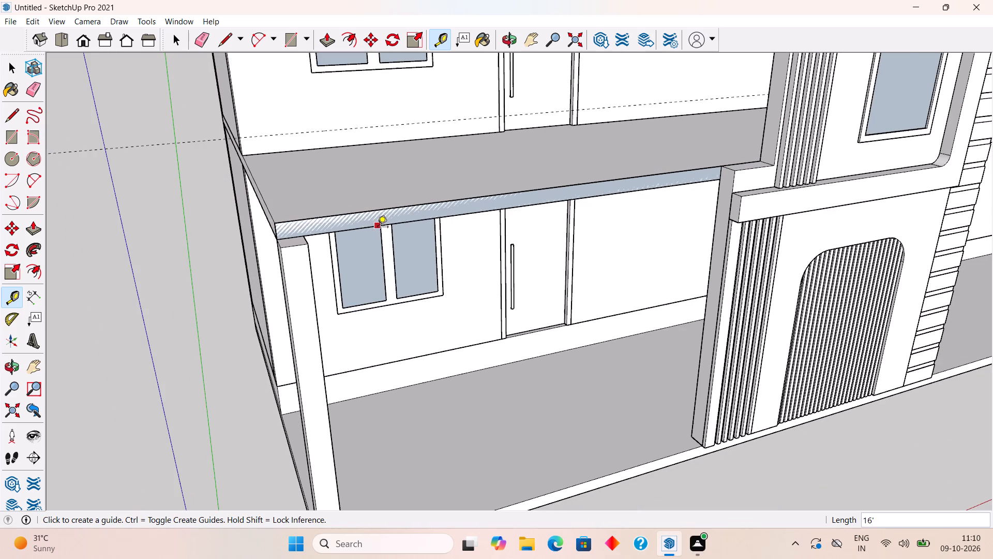
key("space")
Place vertical guides along the band's outer end and 9" inward, in line with the end post's inner edge.
middle_click_drag(262, 168, 216, 168)
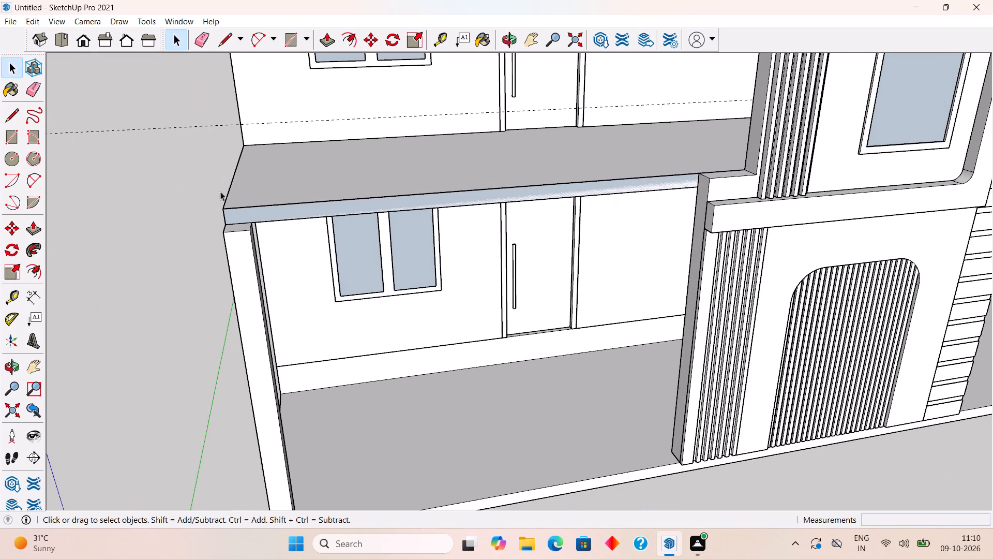
scroll(219, 228, "up", 4)
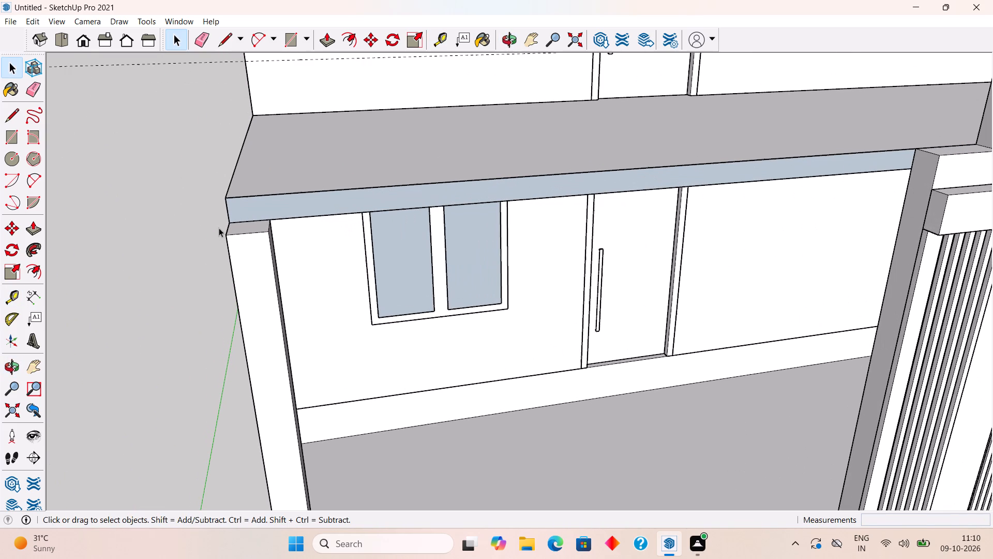
key("t")
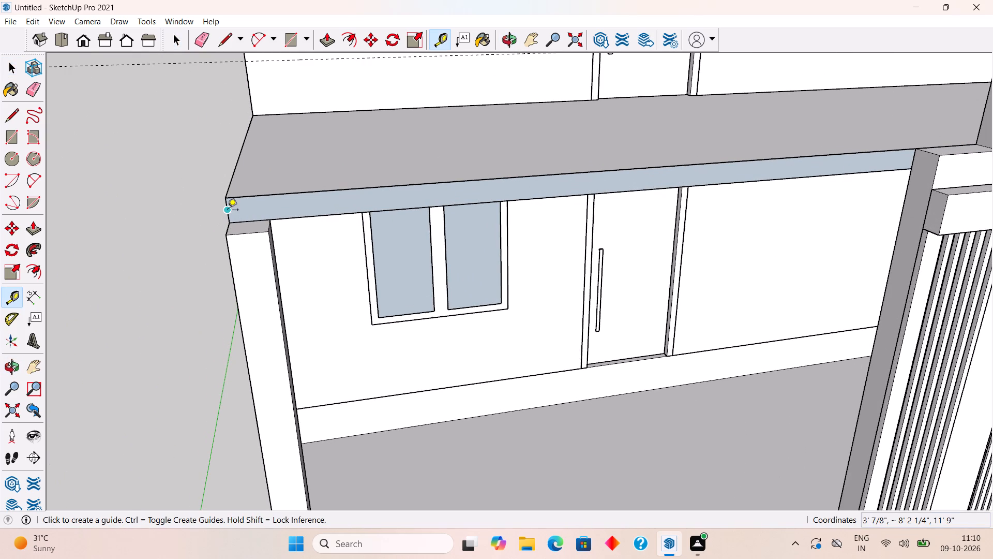
scroll(226, 205, "up", 11)
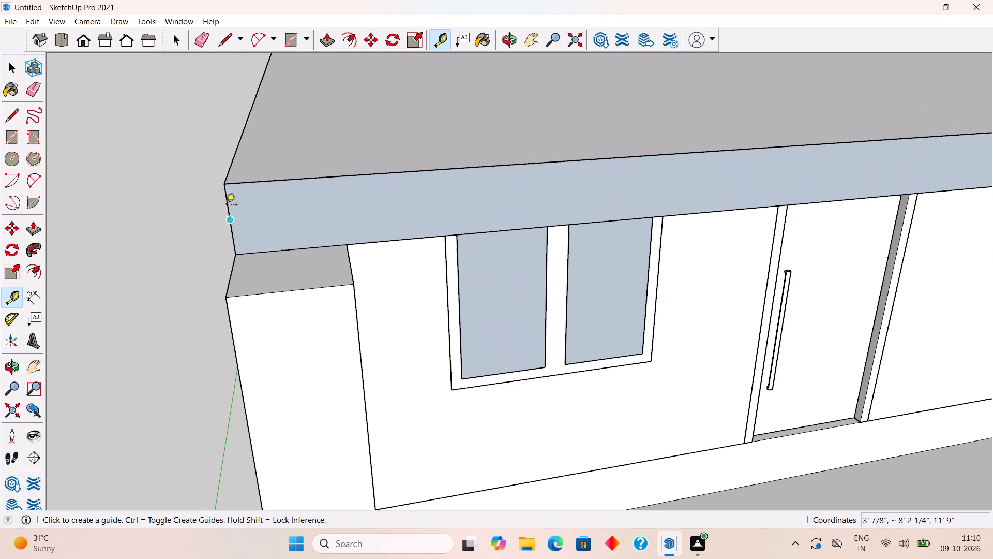
double_click(230, 202)
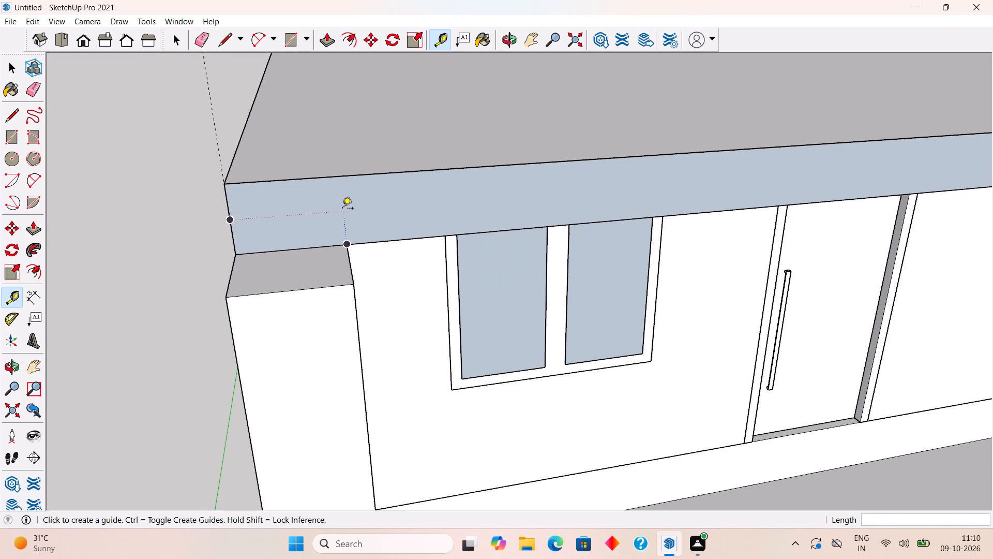
left_click(226, 204)
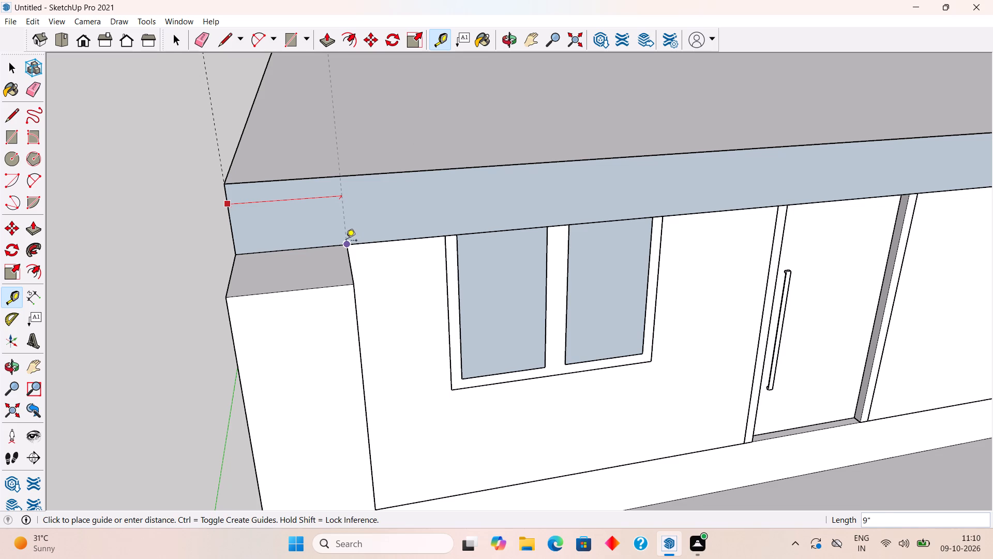
left_click(346, 242)
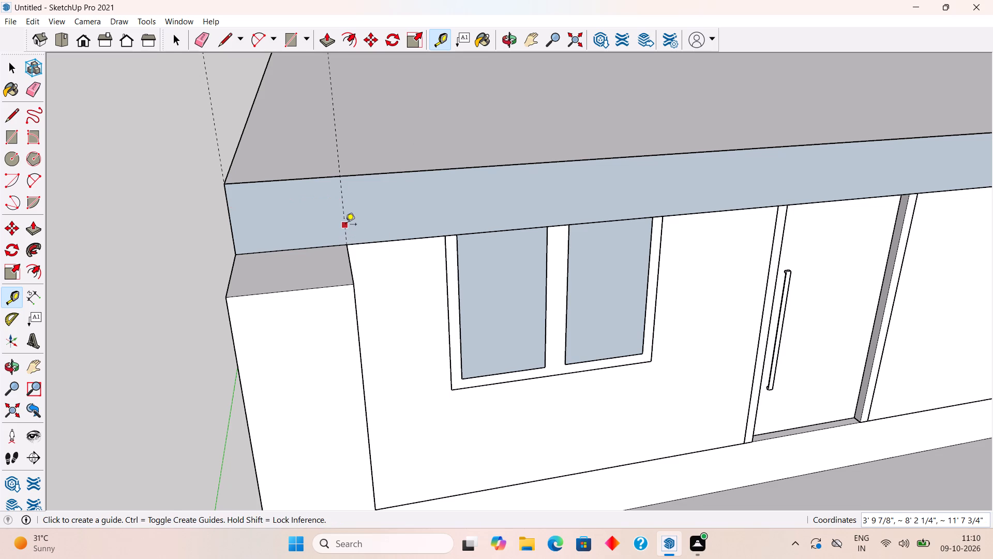
key("space")
Draw a 2' 6" by 9" upright rectangle between the guides, standing on top of the band's outer end.
scroll(345, 225, "down", 15)
middle_click_drag(346, 160, 352, 108)
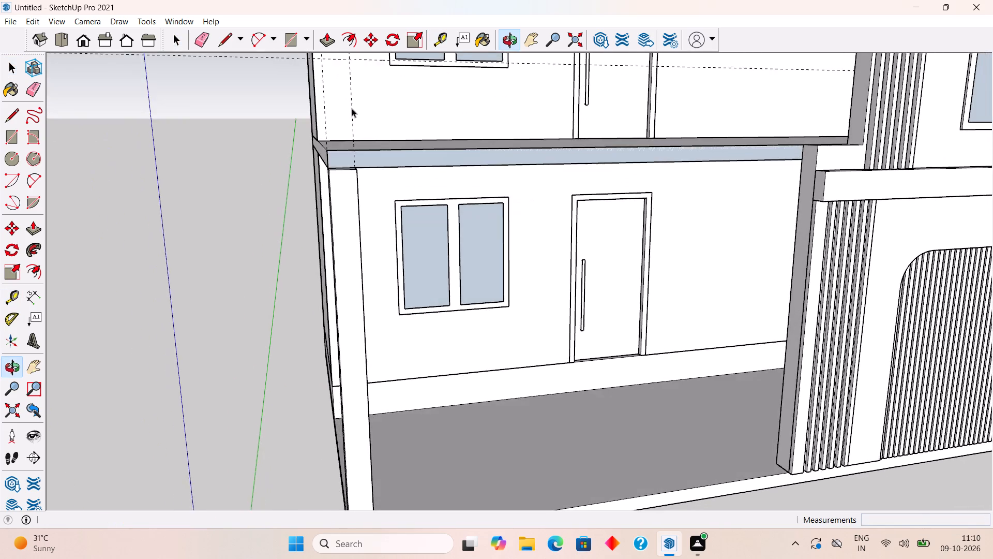
scroll(352, 108, "down", 3)
key("r")
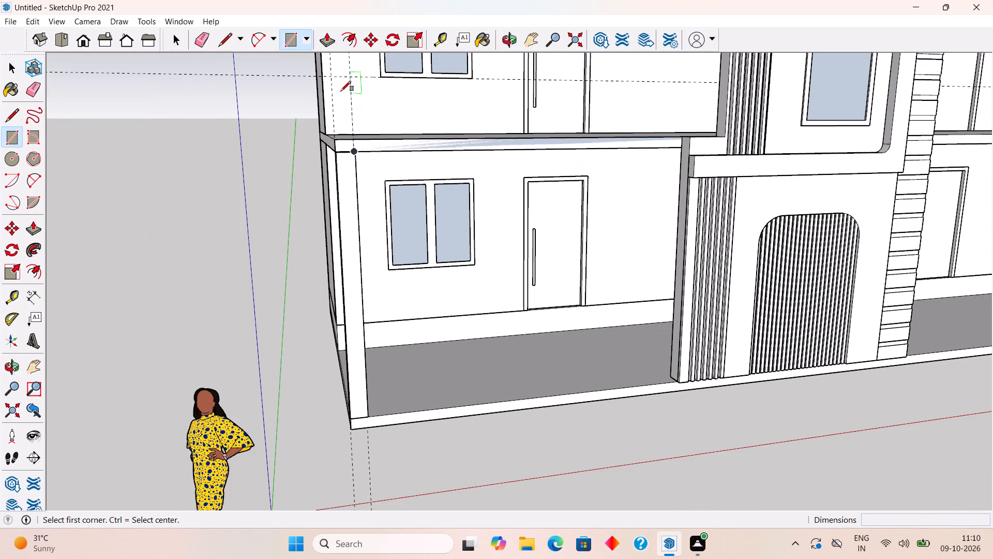
left_click(329, 75)
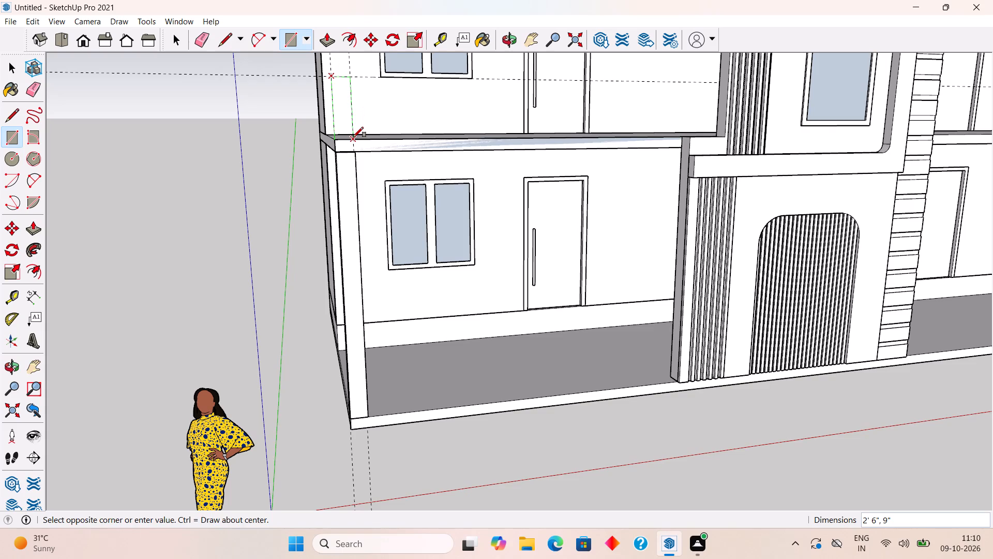
left_click(353, 137)
key("space")
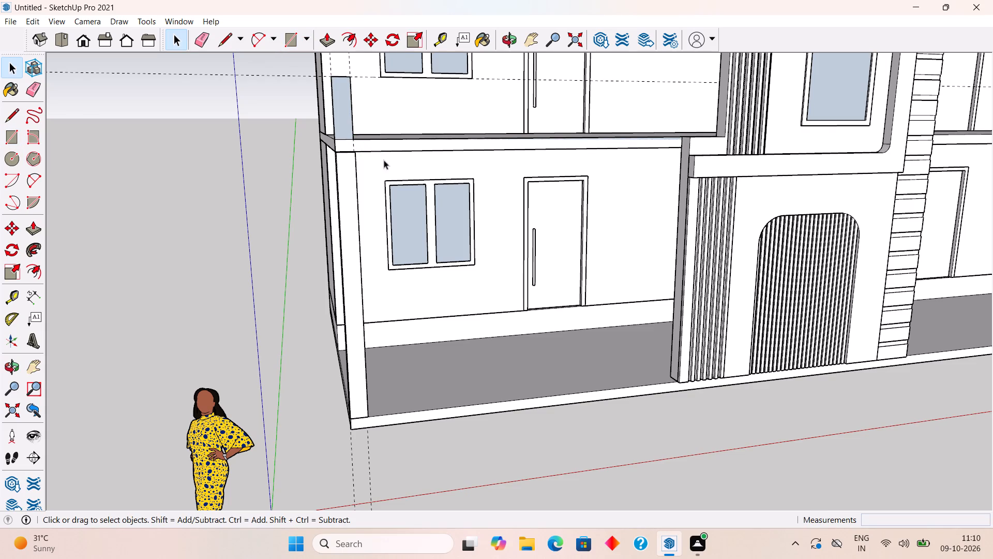
Round the upright rectangle's top inner corner with a tangent two-point arc, trimming off the sharp corner.
scroll(351, 74, "up", 10)
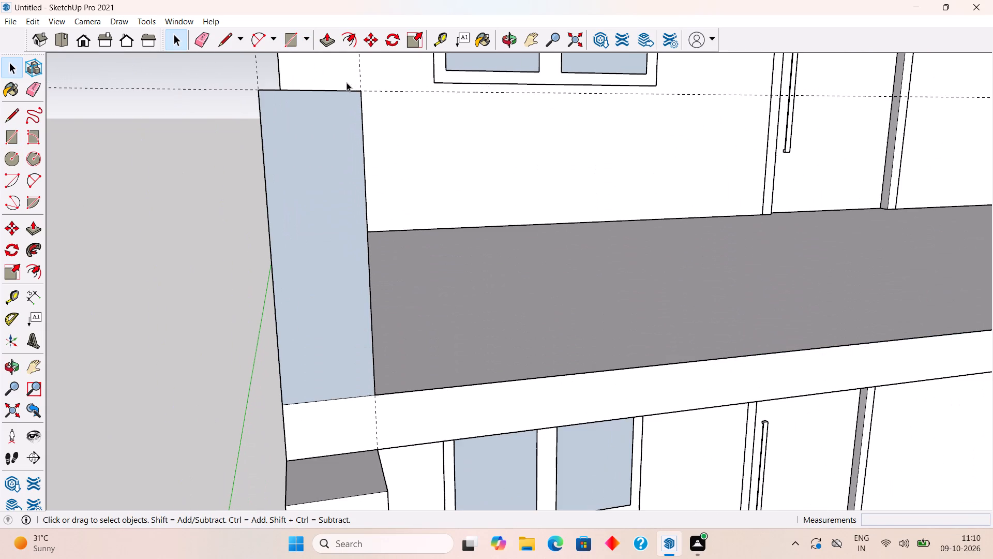
key("a")
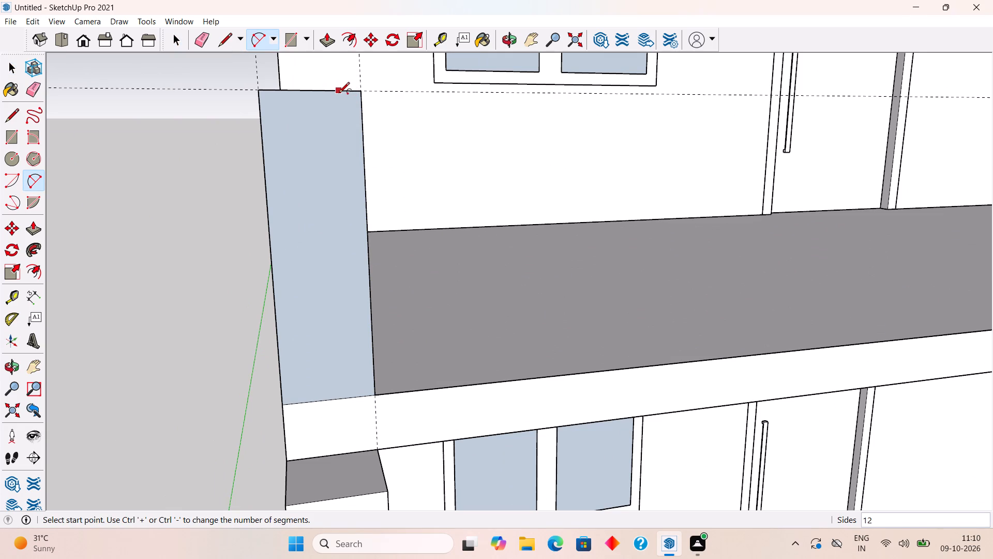
left_click(339, 94)
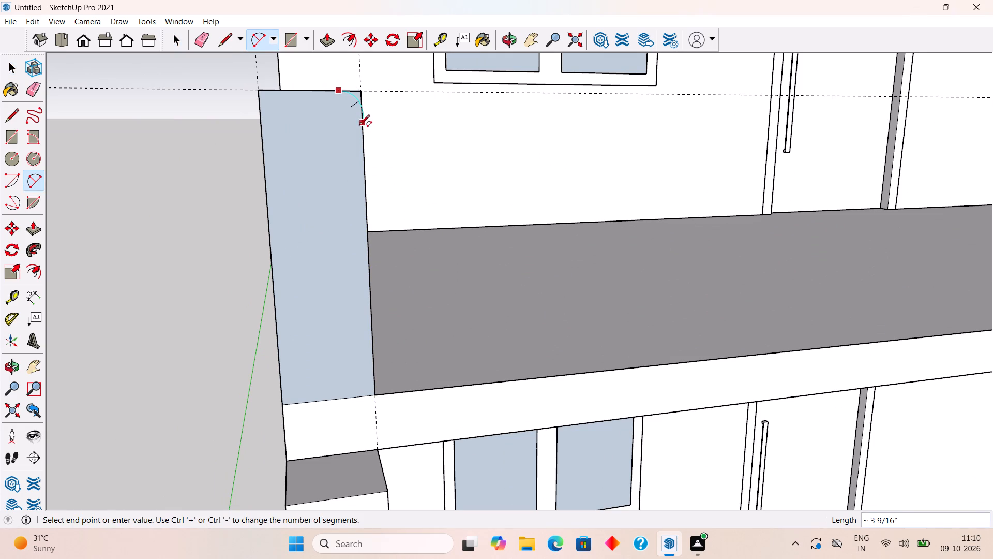
left_click(358, 113)
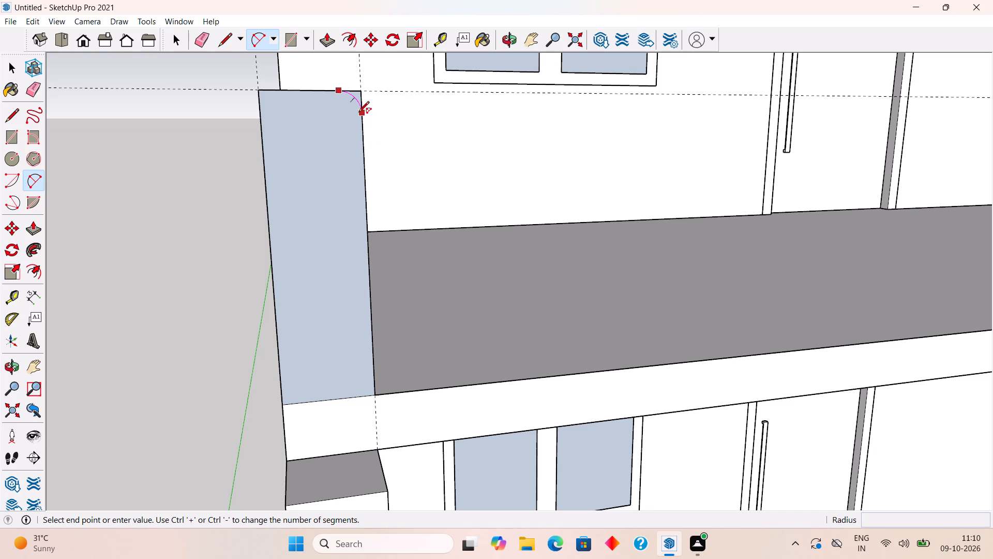
left_click(358, 113)
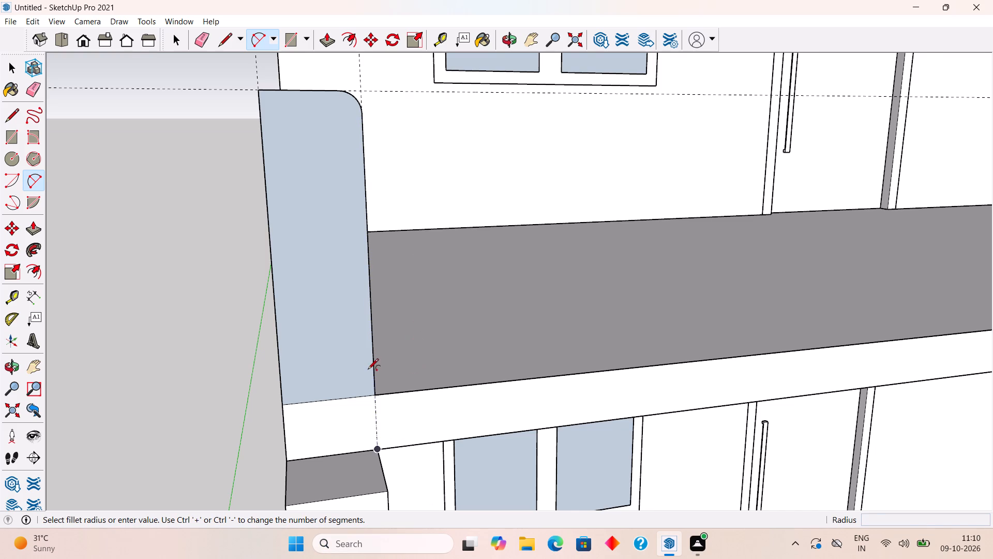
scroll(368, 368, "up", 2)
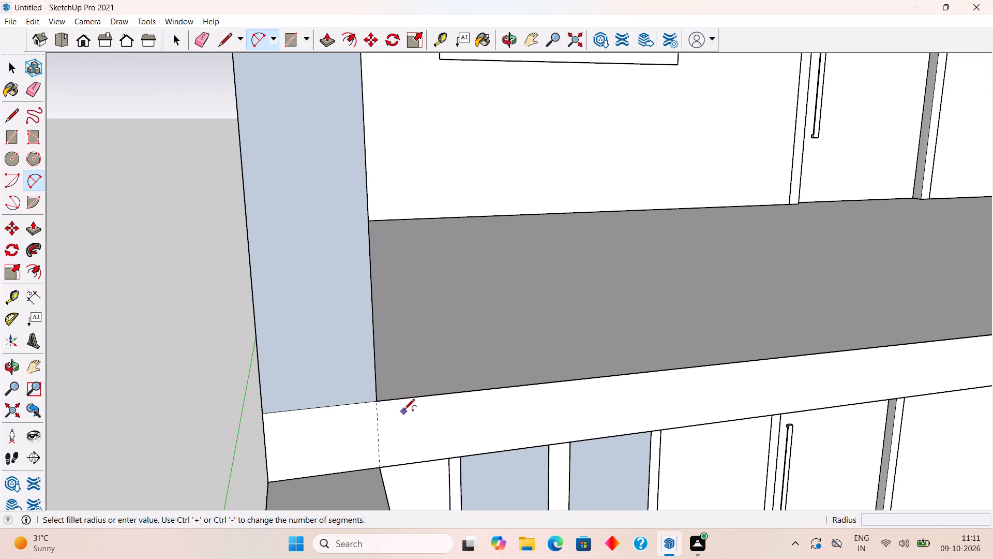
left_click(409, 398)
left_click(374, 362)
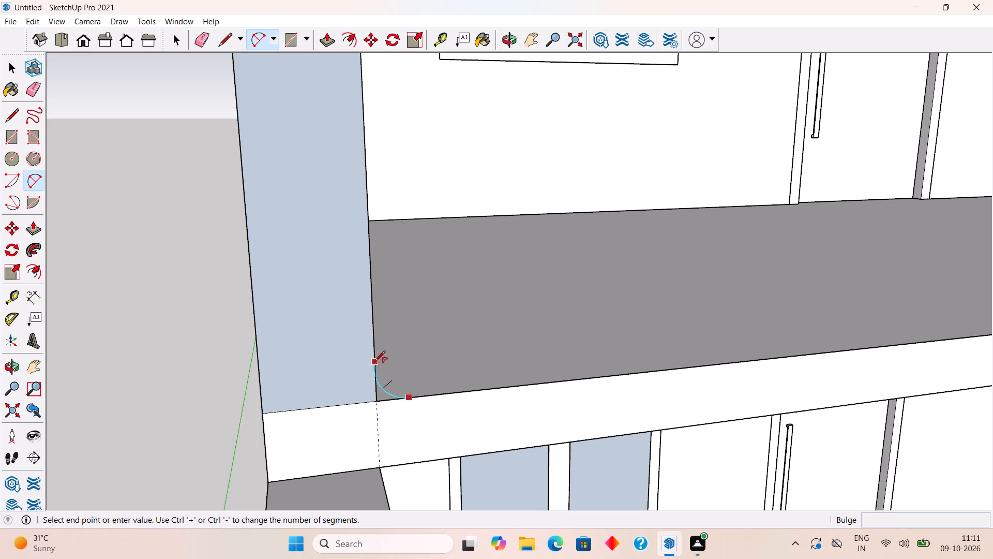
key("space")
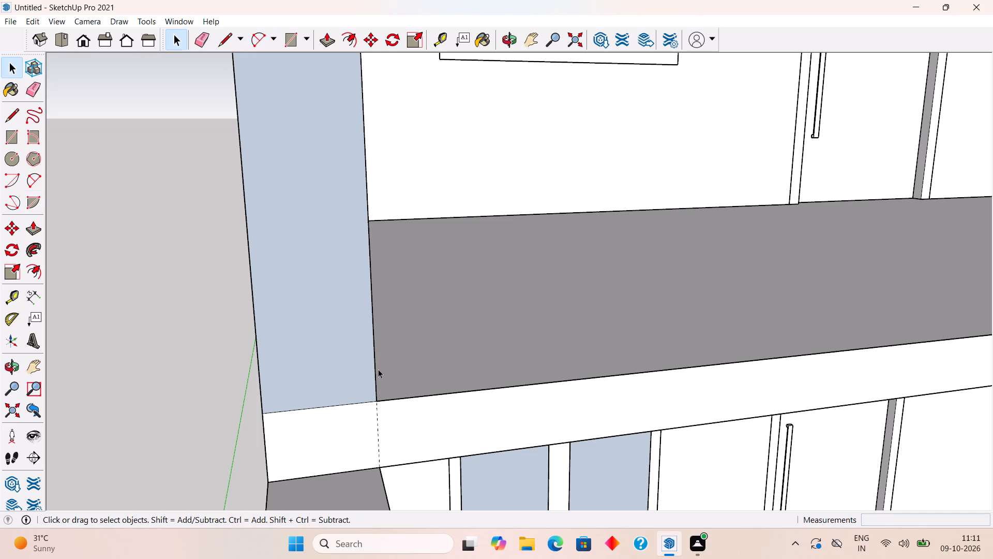
Draw a tangent arc filling the inside corner between the band's top edge and the upright's inner edge.
key("a")
left_click(409, 396)
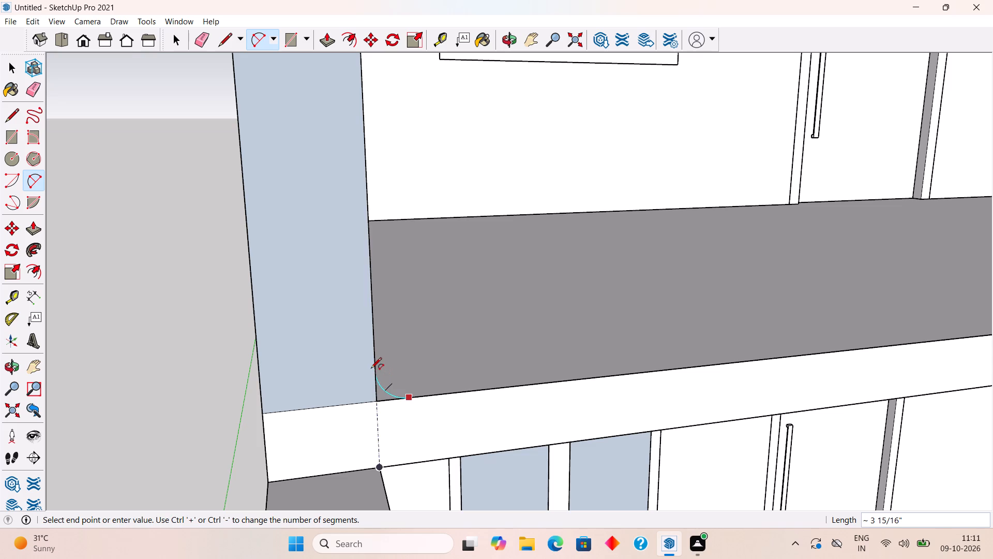
double_click(374, 373)
key("space")
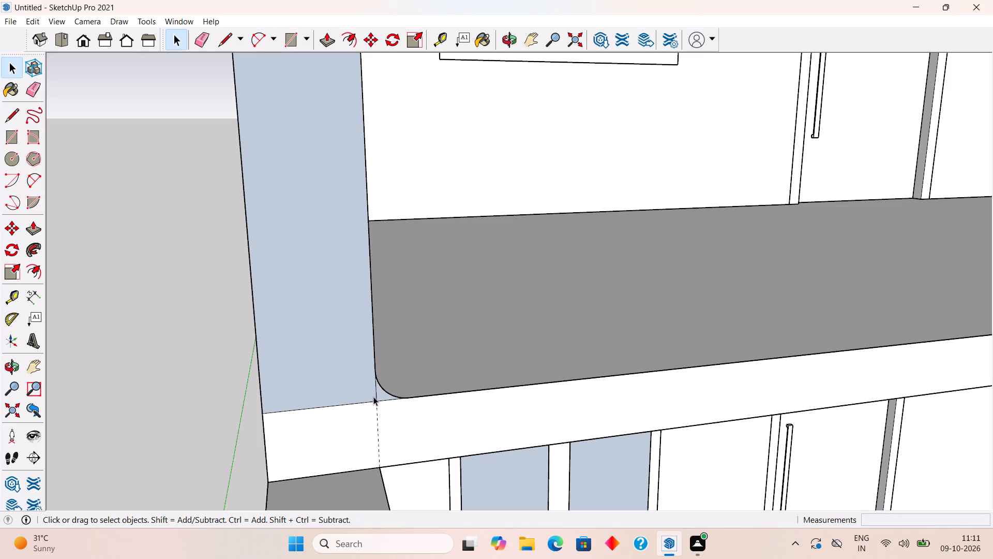
Delete the dividing edges between the upright, the corner fillet and the band to merge them into one face.
left_click(354, 404)
key("Delete")
left_click(365, 426)
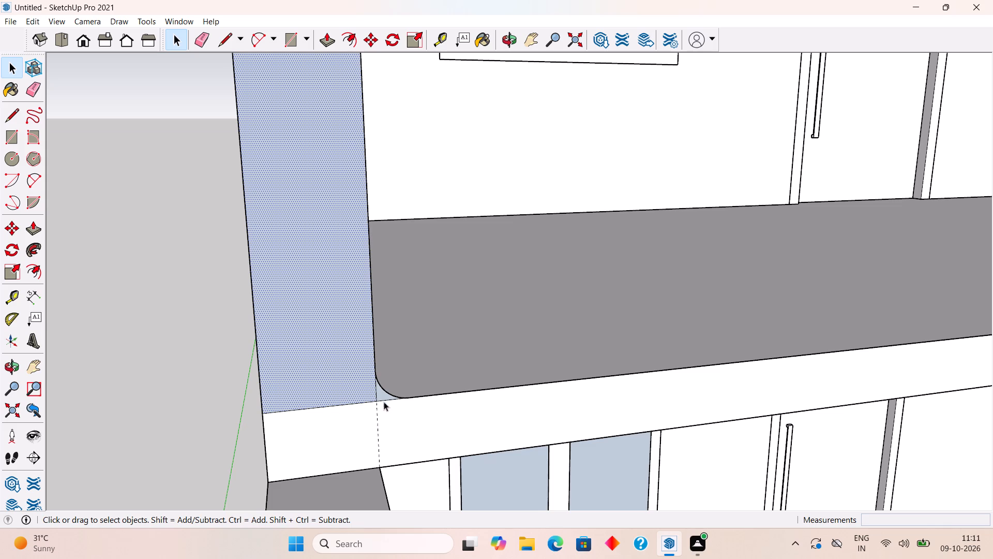
scroll(386, 394, "up", 10)
left_click(370, 400)
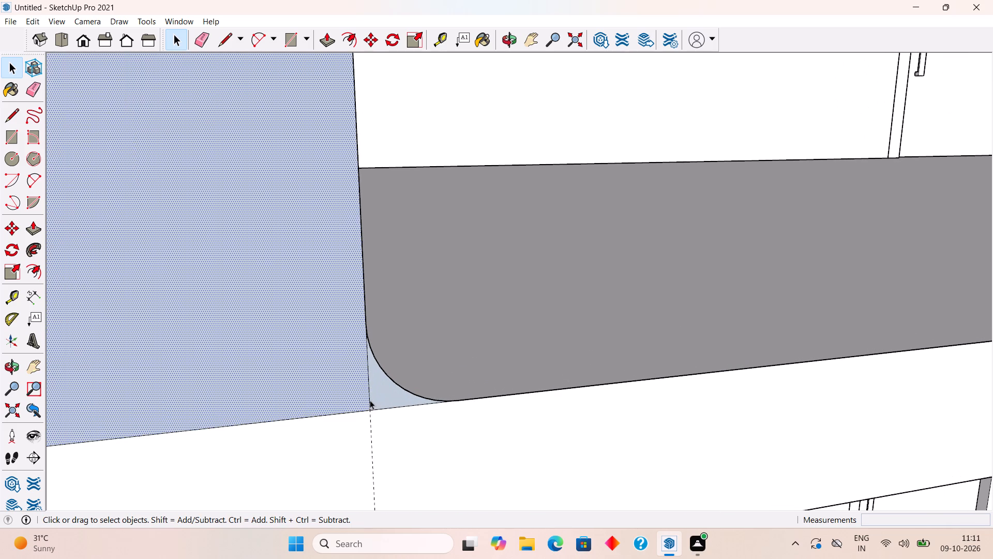
key("Delete")
left_click(379, 408)
key("Delete")
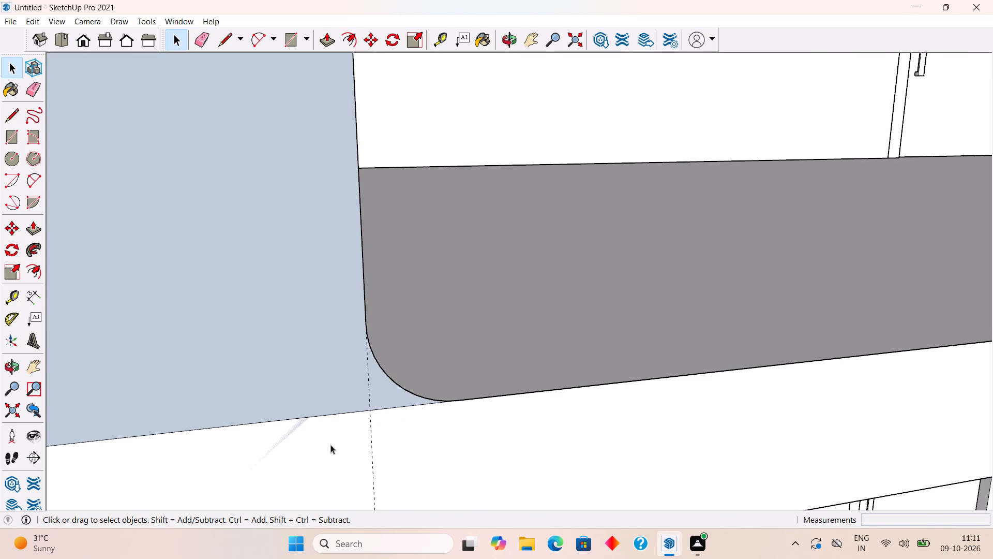
Pull the merged L-shaped face of the band and upright outward 9".
left_click(309, 484)
scroll(310, 458, "down", 9)
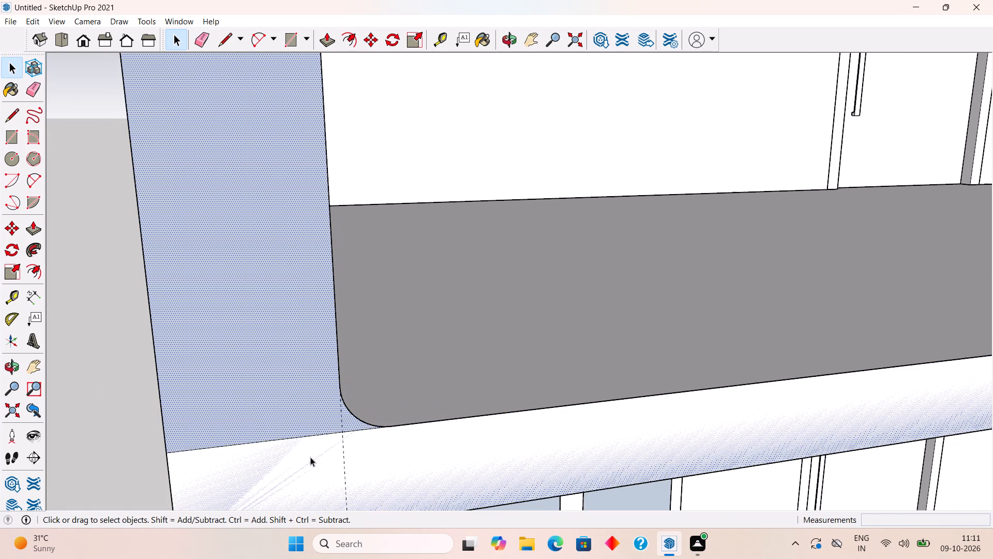
key("p")
left_click(310, 457)
scroll(329, 467, "down", 8)
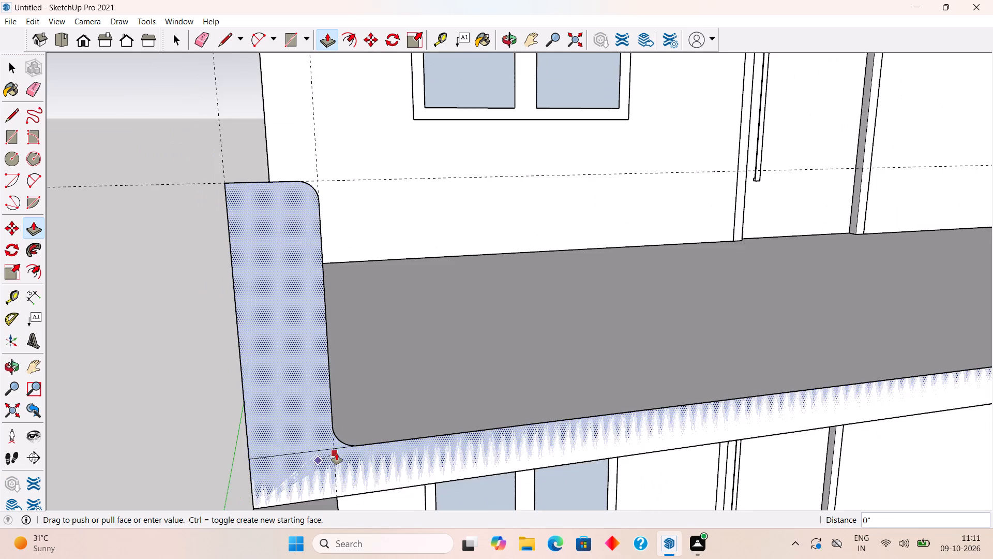
scroll(337, 453, "down", 7)
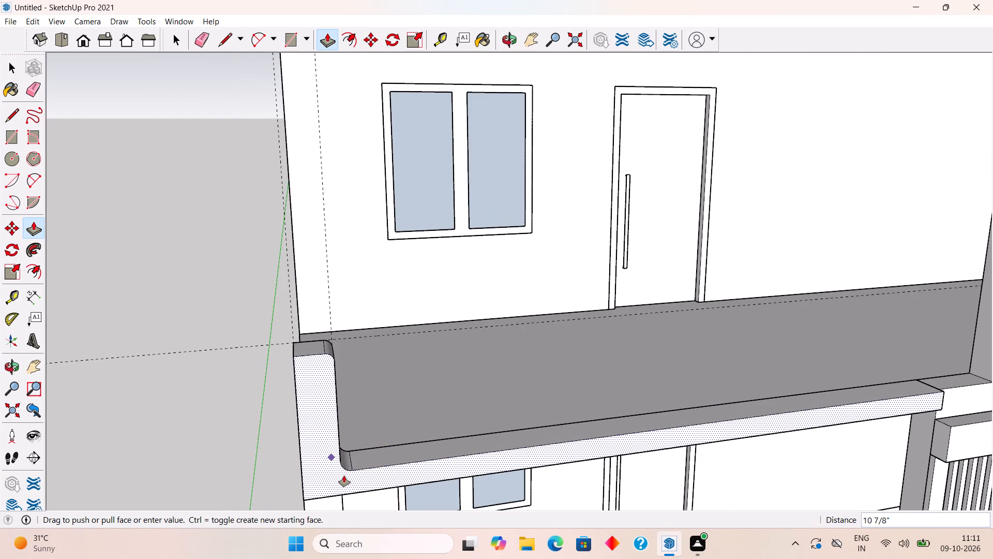
middle_click_drag(344, 476, 337, 378)
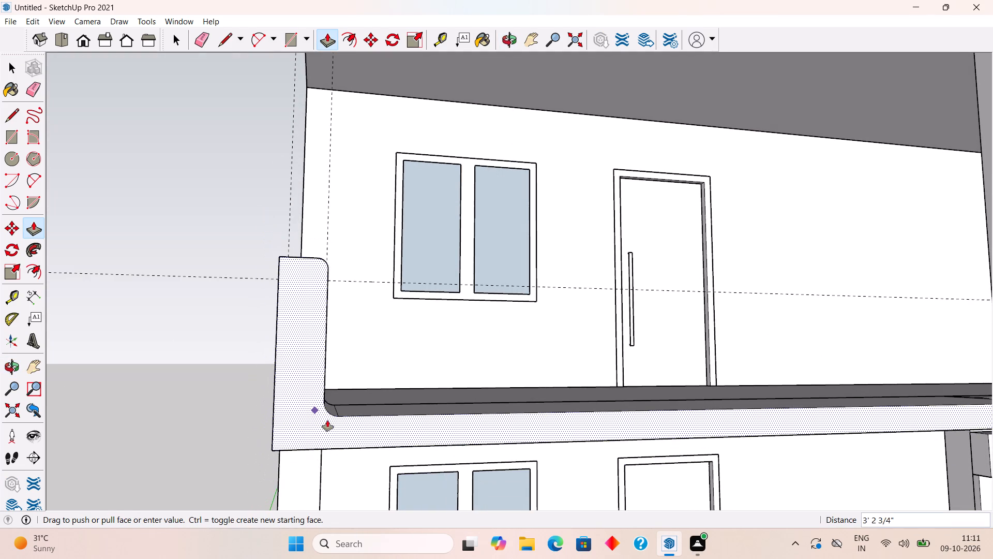
middle_click_drag(327, 420, 423, 344)
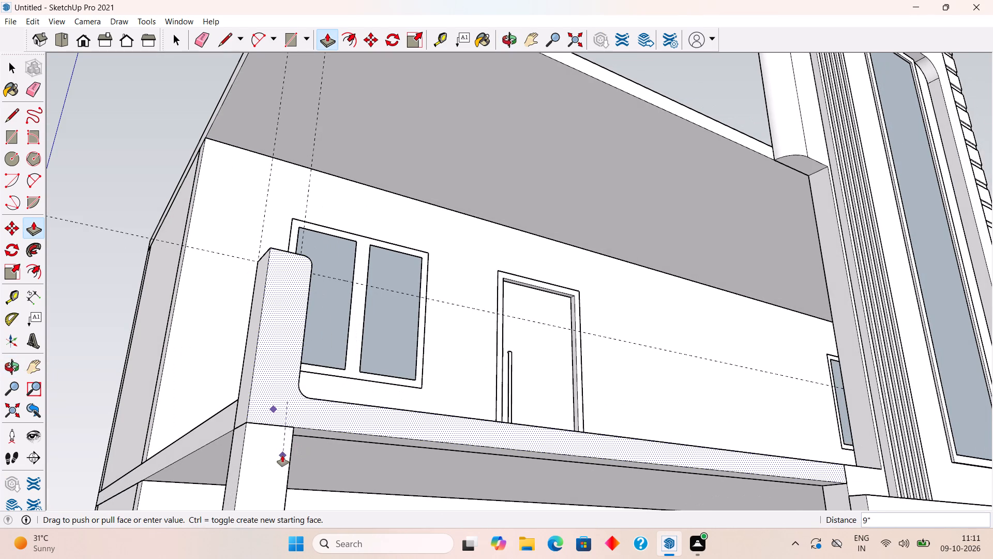
left_click(282, 455)
key("space")
Examine the extruded band and upright against the balcony, wall and tower from several angles.
scroll(282, 455, "down", 5)
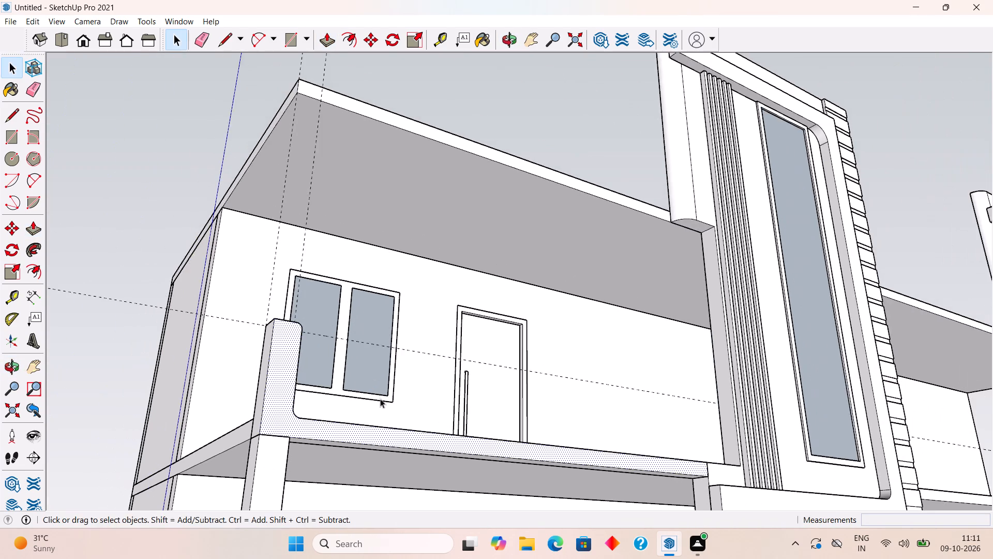
middle_click_drag(440, 384, 315, 423)
scroll(315, 423, "down", 3)
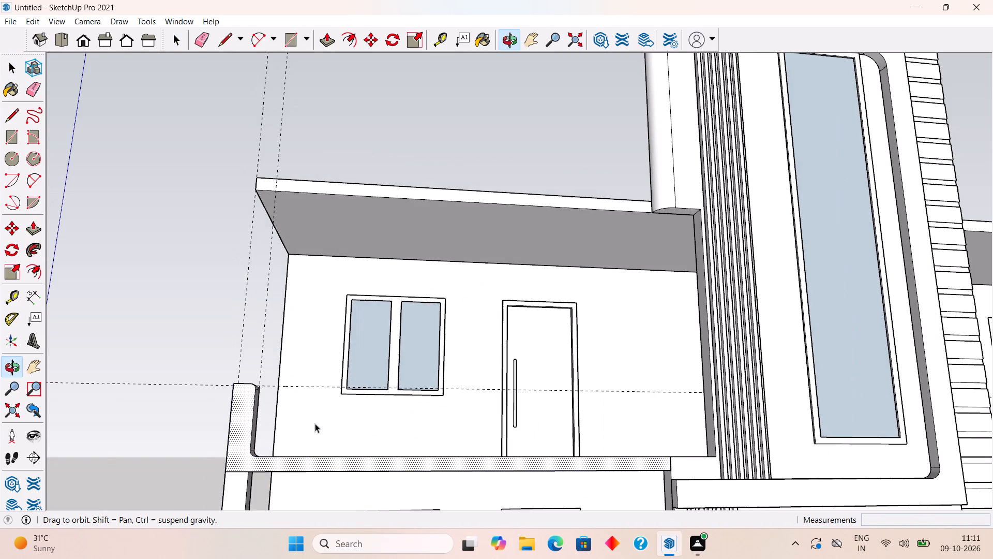
middle_click_drag(336, 390, 355, 465)
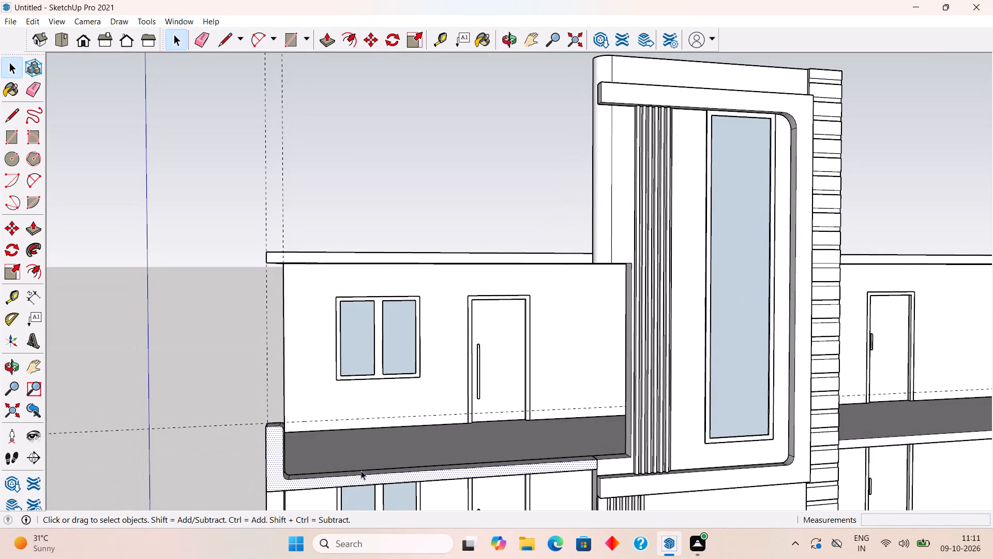
middle_click_drag(382, 505, 395, 358)
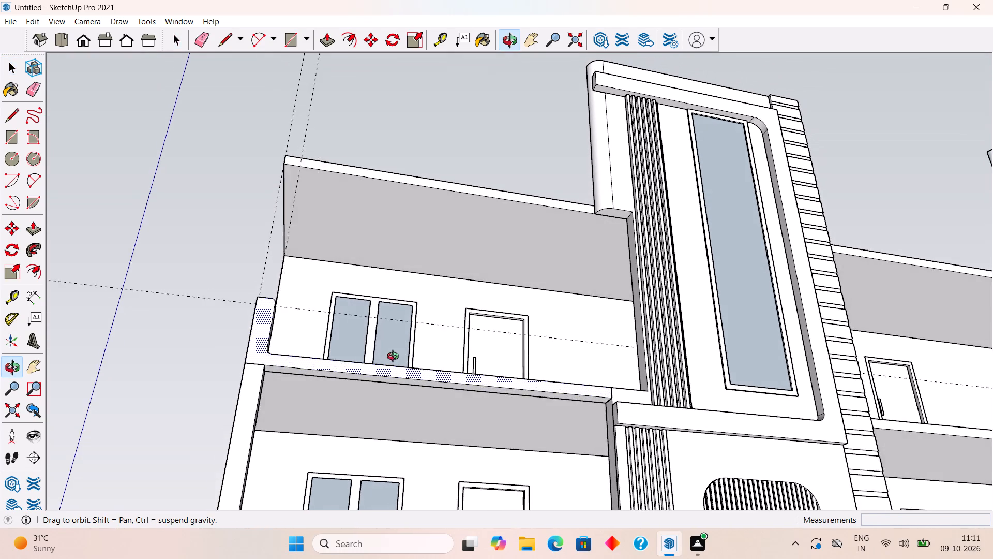
middle_click_drag(395, 358, 417, 349)
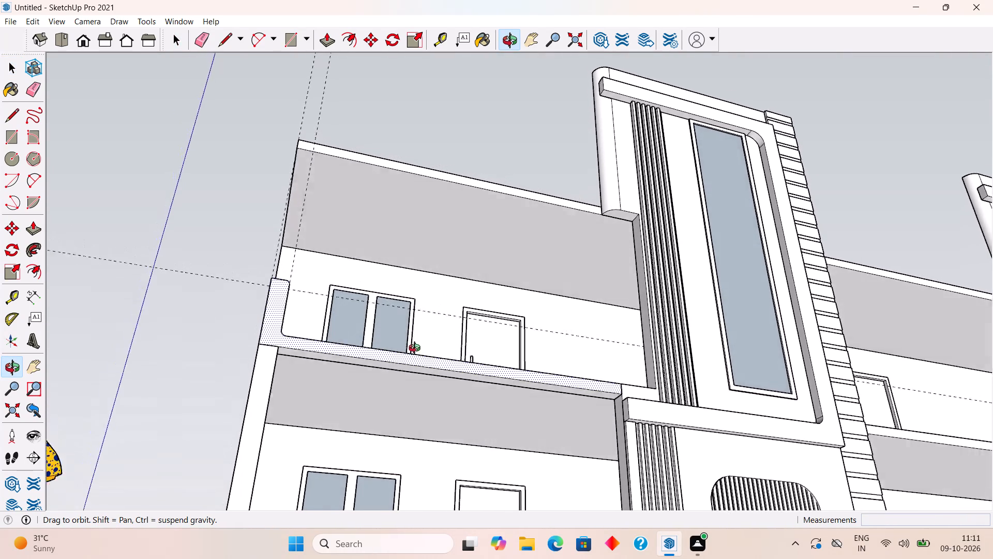
middle_click_drag(417, 349, 412, 474)
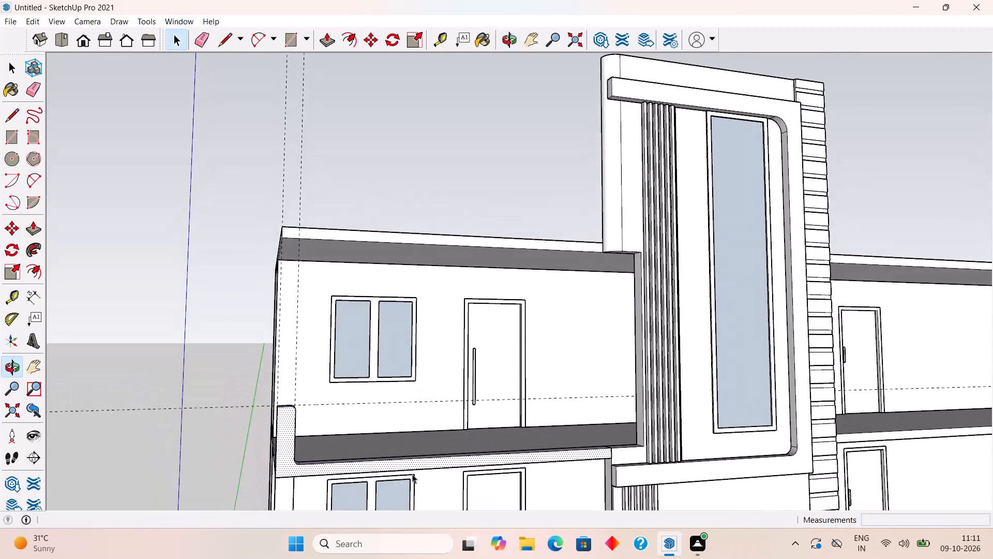
scroll(412, 474, "down", 2)
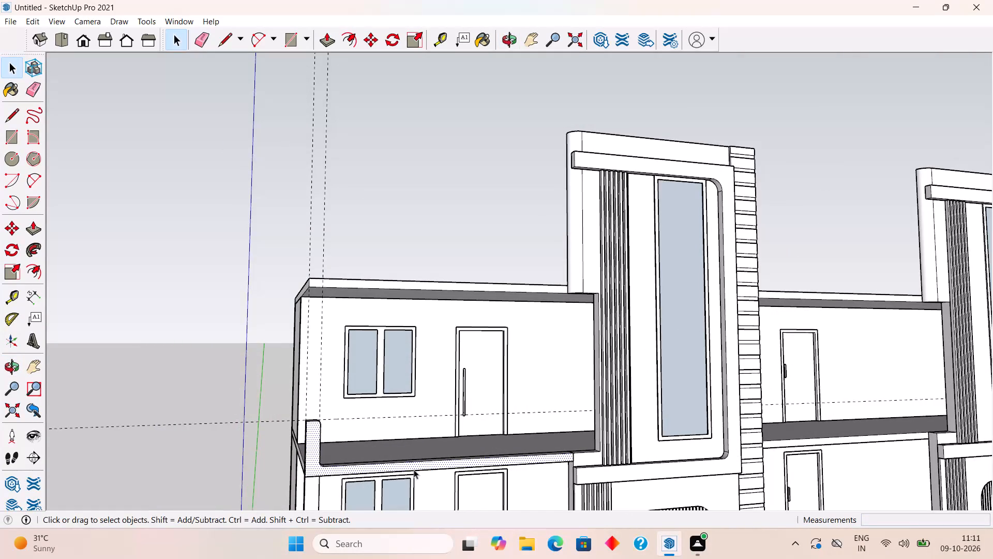
scroll(318, 467, "up", 4)
middle_click_drag(322, 451, 322, 436)
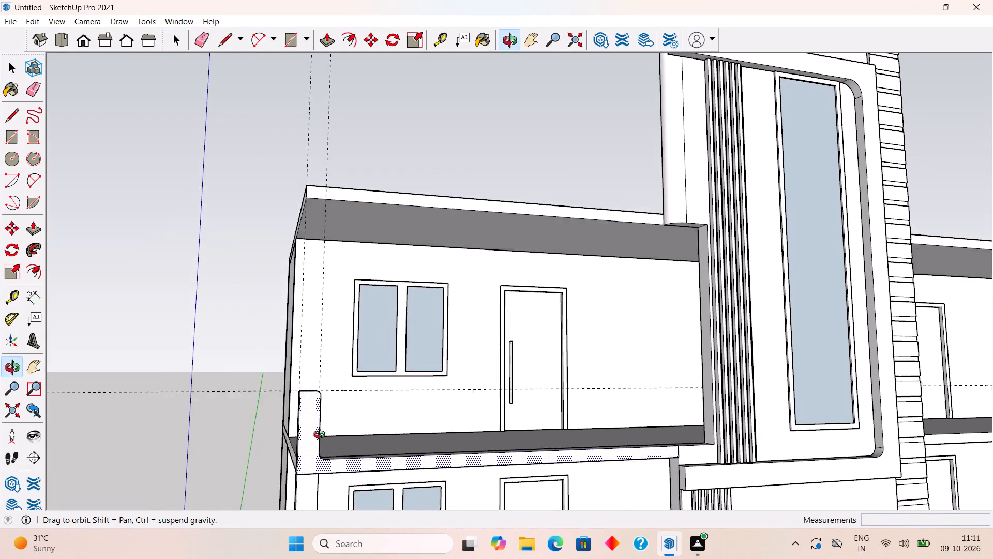
Pull the front face of the band and upright out a further 1'.
middle_click_drag(322, 436, 441, 374)
scroll(405, 409, "up", 5)
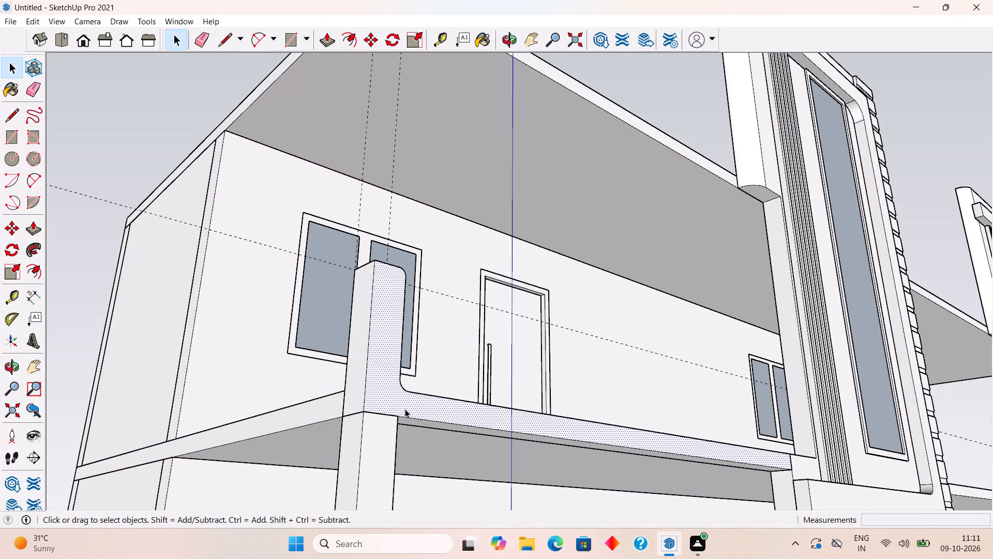
key("p")
left_click(405, 409)
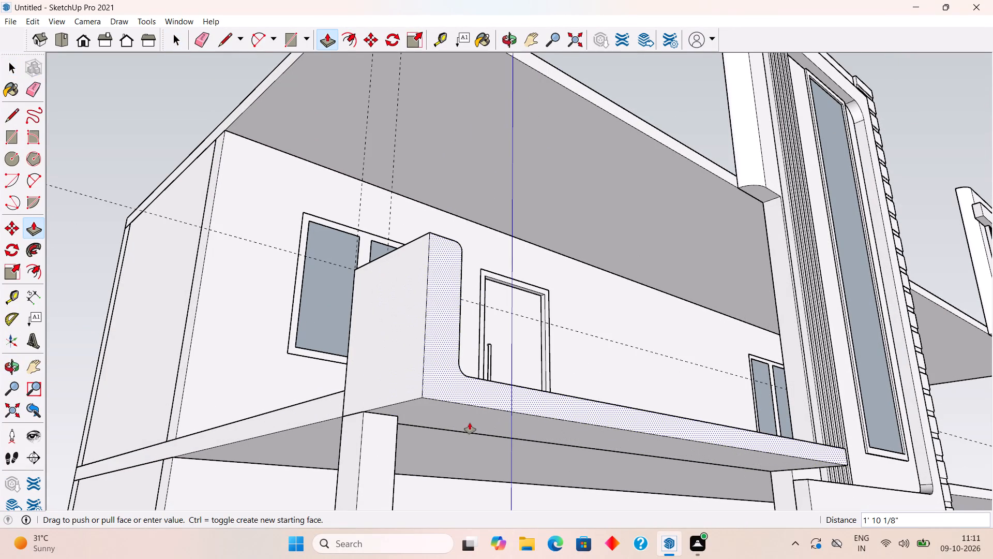
type("1'")
key("Return")
key("space")
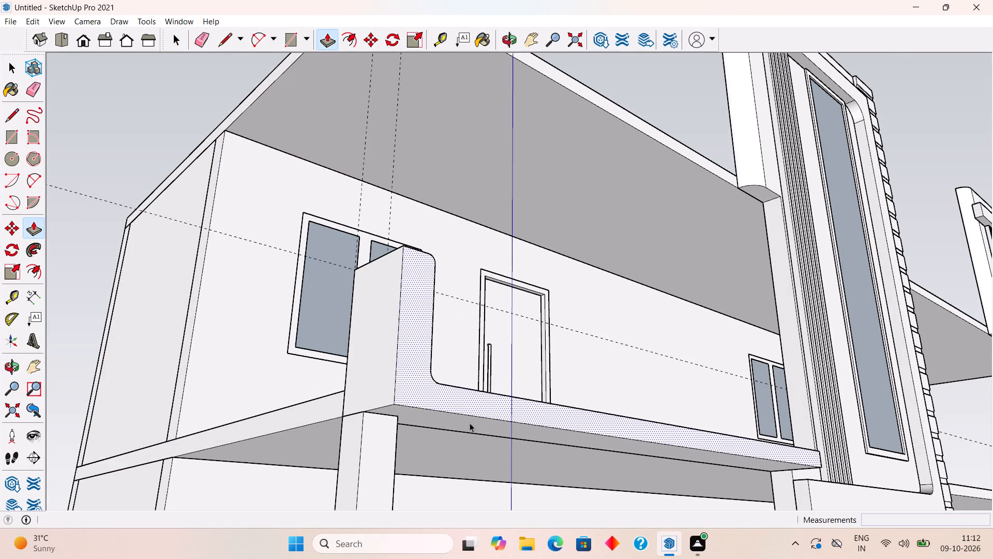
Select the whole connected band and upright solid and make it a group.
triple_click(470, 423)
right_click(470, 423)
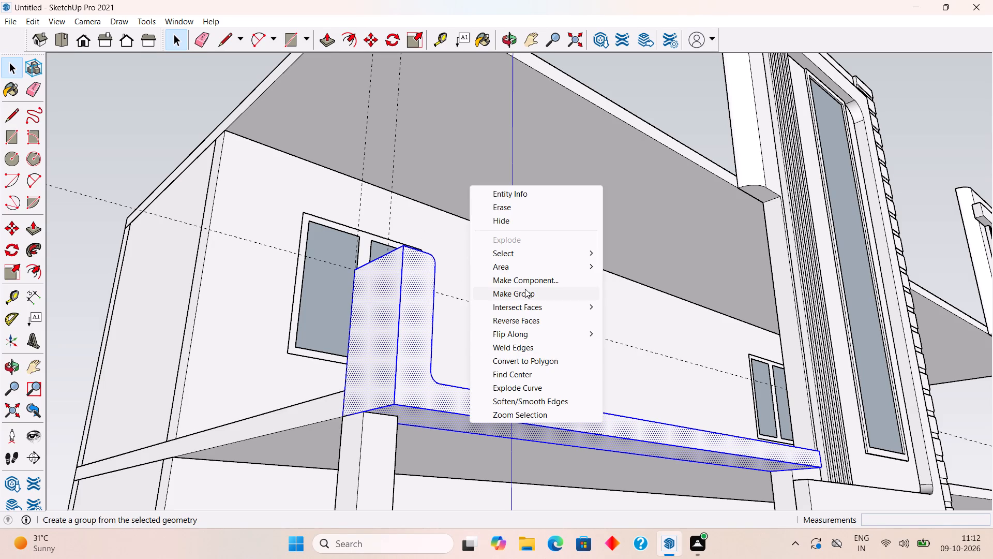
left_click(525, 289)
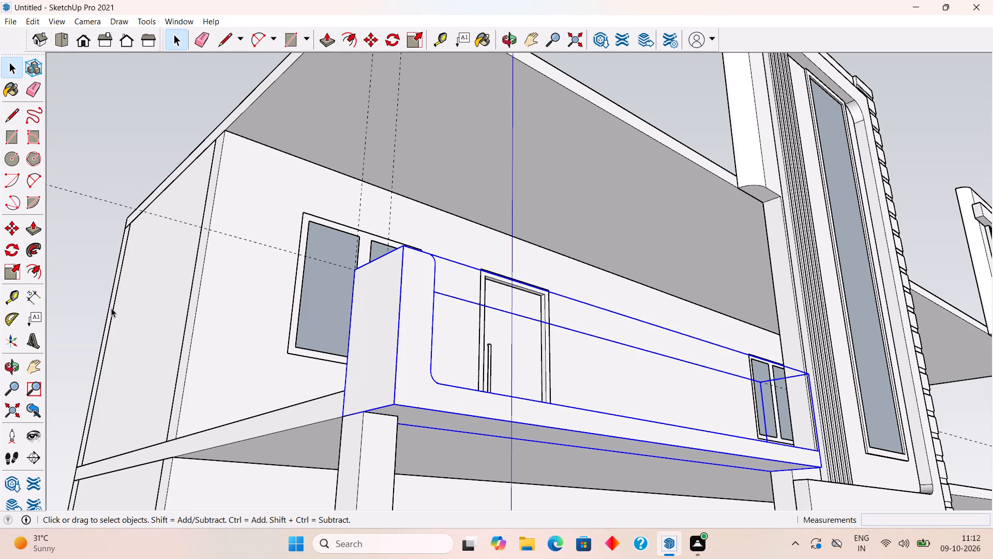
left_click(76, 288)
Examine the grouped band and upright from the front and above, including the upright's top and outer end.
middle_click_drag(395, 267, 282, 351)
scroll(282, 351, "down", 2)
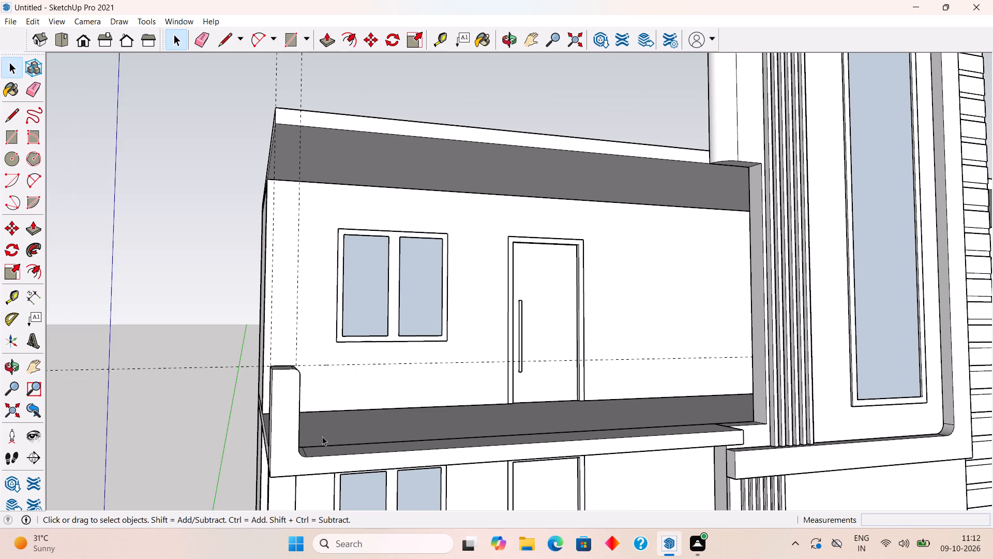
middle_click_drag(269, 383, 270, 399)
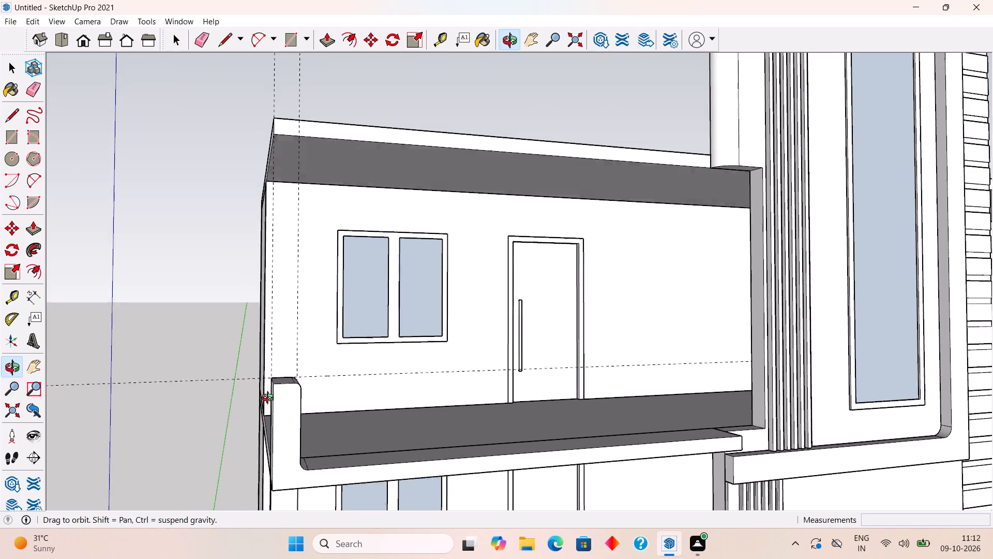
middle_click_drag(270, 399, 274, 435)
scroll(274, 435, "up", 1)
scroll(295, 401, "down", 11)
scroll(300, 451, "up", 6)
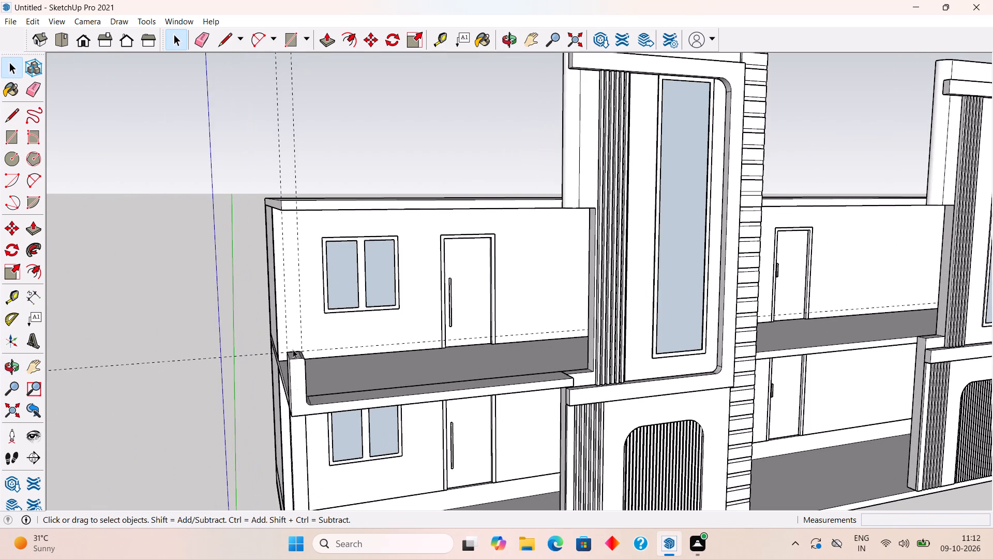
middle_click_drag(293, 349, 288, 361)
scroll(284, 411, "up", 6)
middle_click_drag(325, 247, 320, 312)
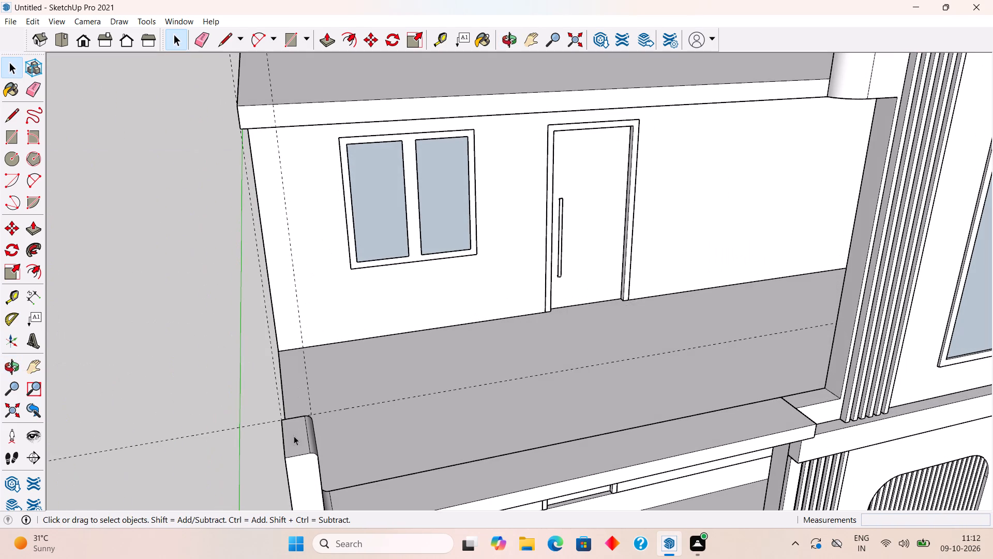
scroll(297, 456, "down", 3)
scroll(281, 354, "down", 6)
scroll(315, 463, "up", 6)
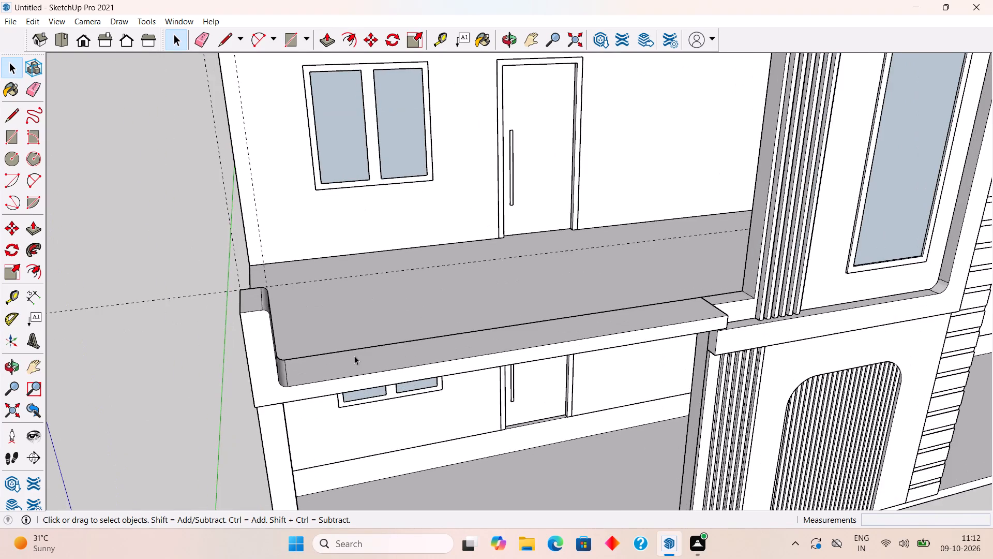
middle_click_drag(354, 356, 260, 382)
scroll(110, 296, "up", 5)
middle_click_drag(200, 276, 208, 314)
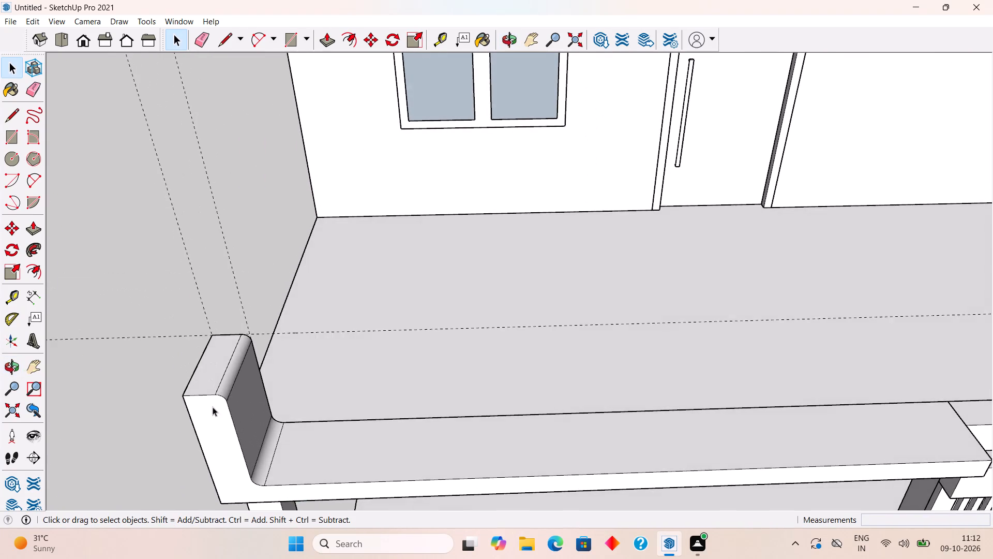
scroll(213, 407, "up", 15)
middle_click_drag(196, 383, 267, 369)
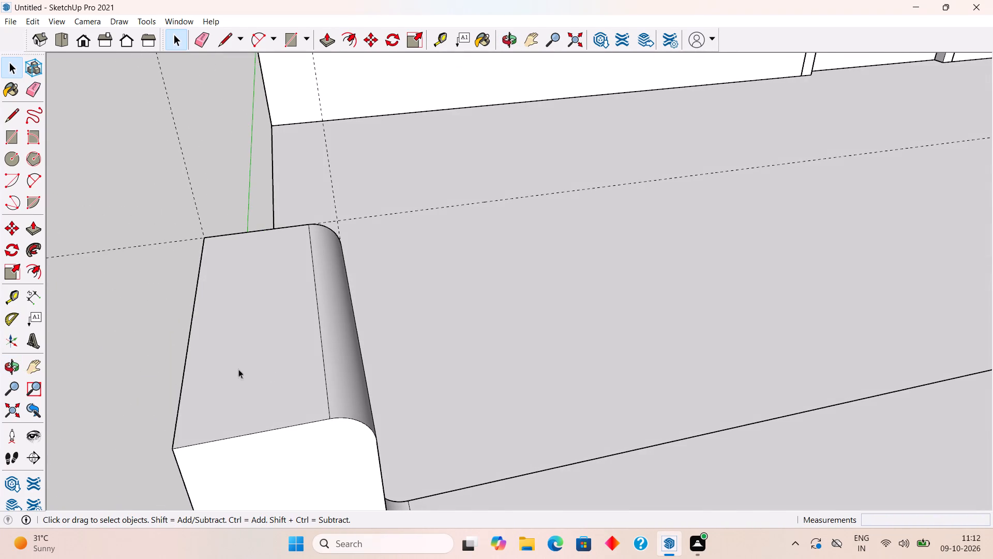
scroll(242, 347, "down", 11)
middle_click_drag(277, 286, 279, 342)
scroll(279, 342, "down", 10)
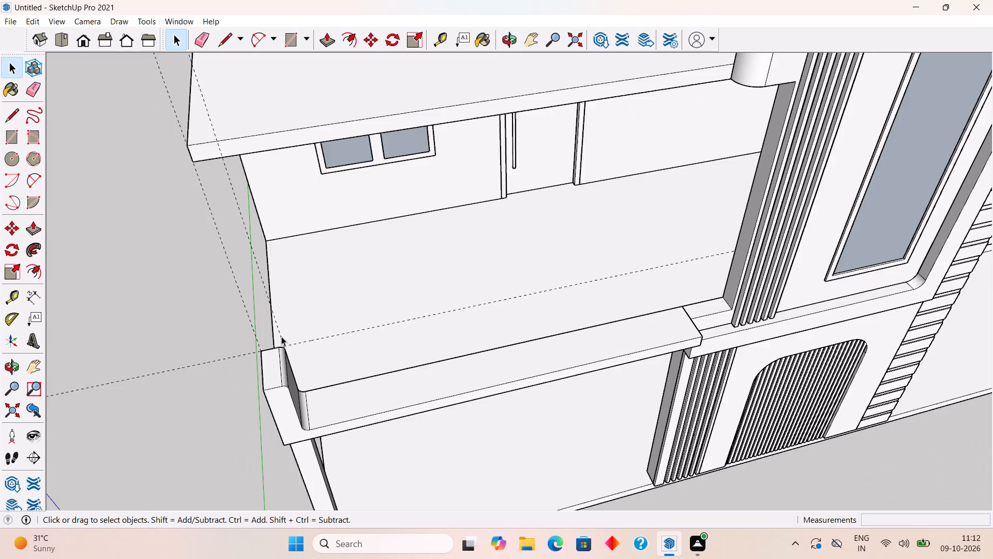
middle_click_drag(289, 263, 309, 339)
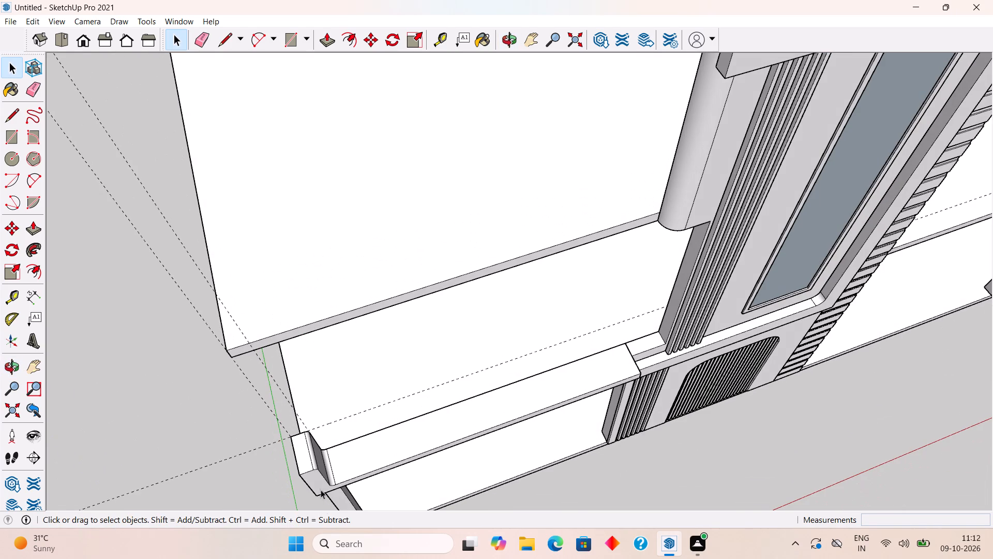
middle_click_drag(329, 464, 335, 292, "shift")
middle_click_drag(257, 219, 262, 247)
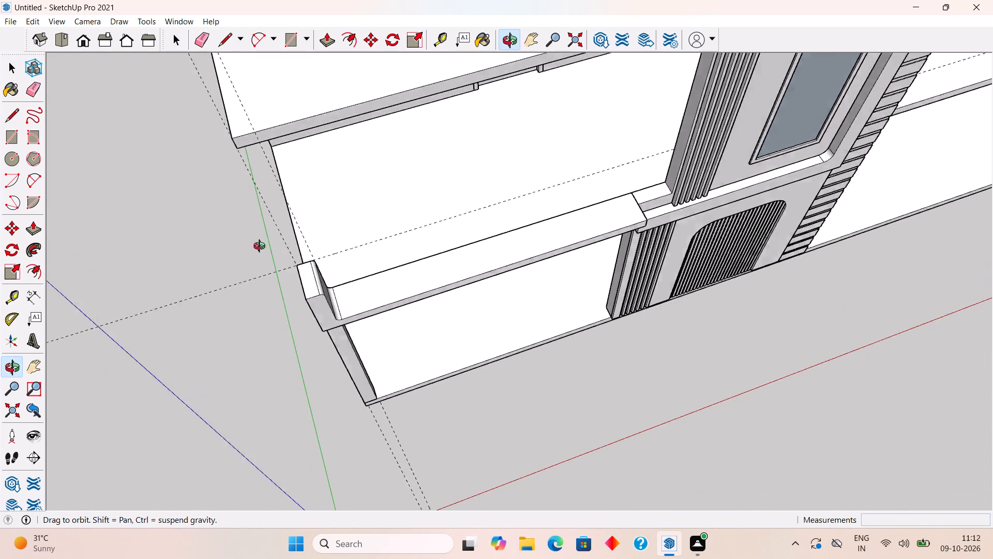
middle_click_drag(262, 247, 304, 320)
Inside the group, draw a tangent two-point arc about 5 3/8" long across the outer front corner of the upright's top face.
scroll(355, 467, "up", 15)
middle_click_drag(345, 374, 394, 372)
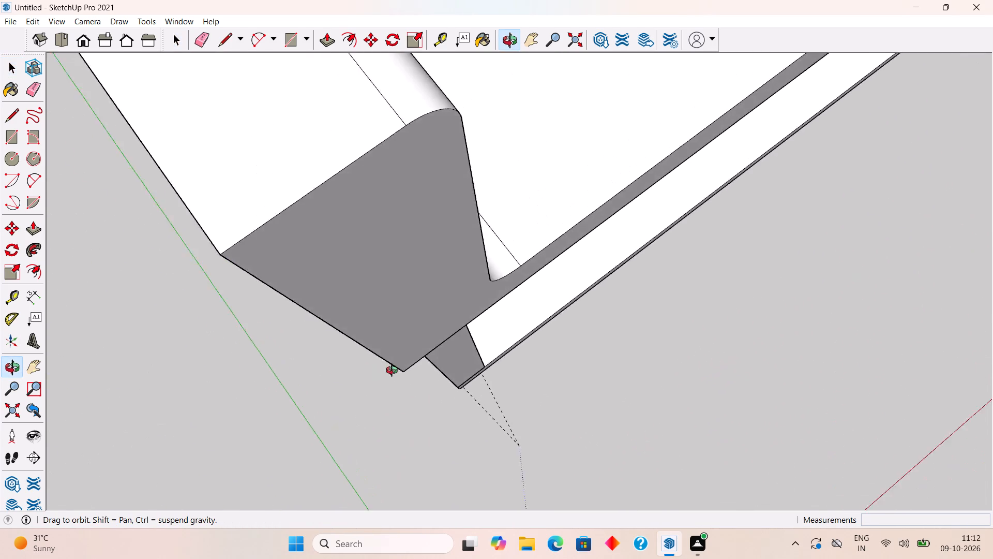
middle_click_drag(394, 372, 454, 381)
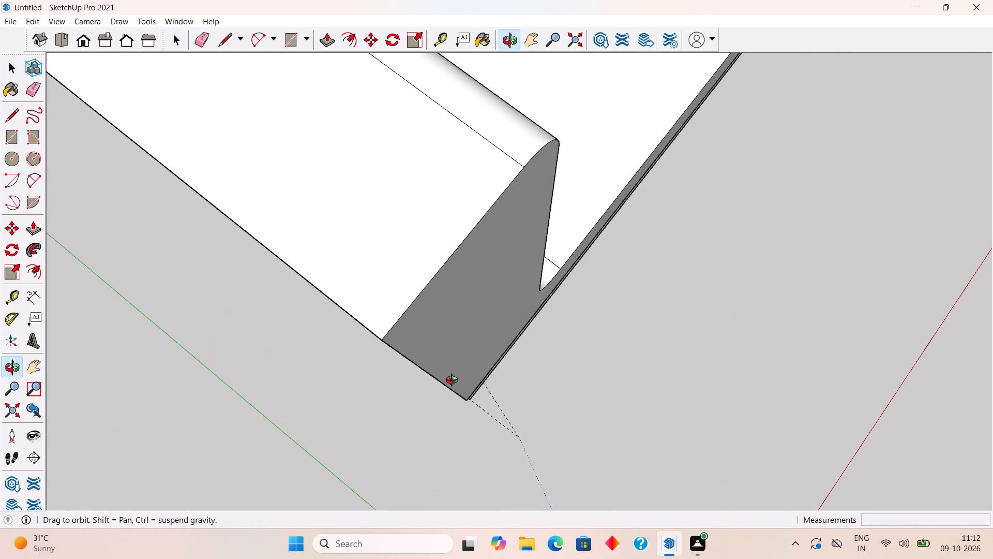
middle_click_drag(454, 381, 456, 386)
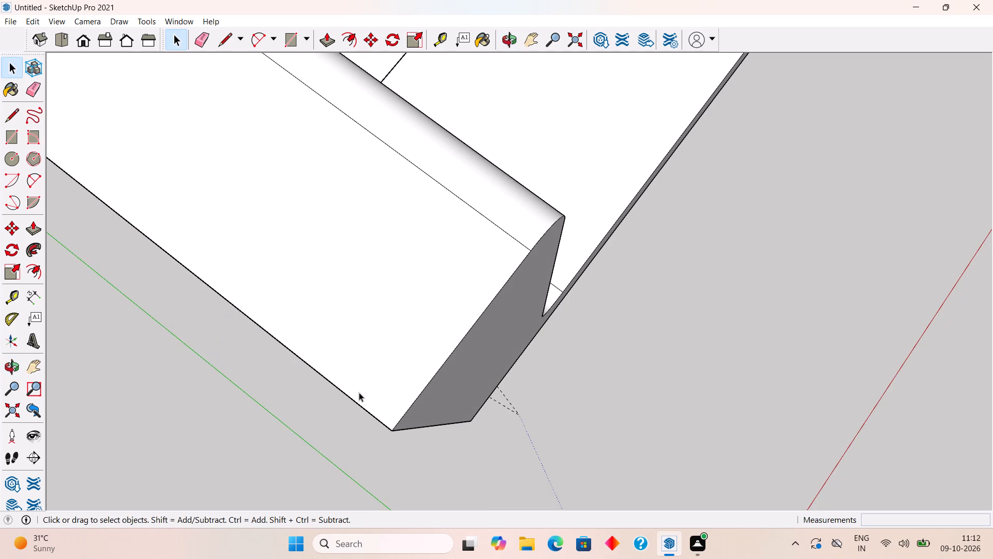
triple_click(359, 392)
key("a")
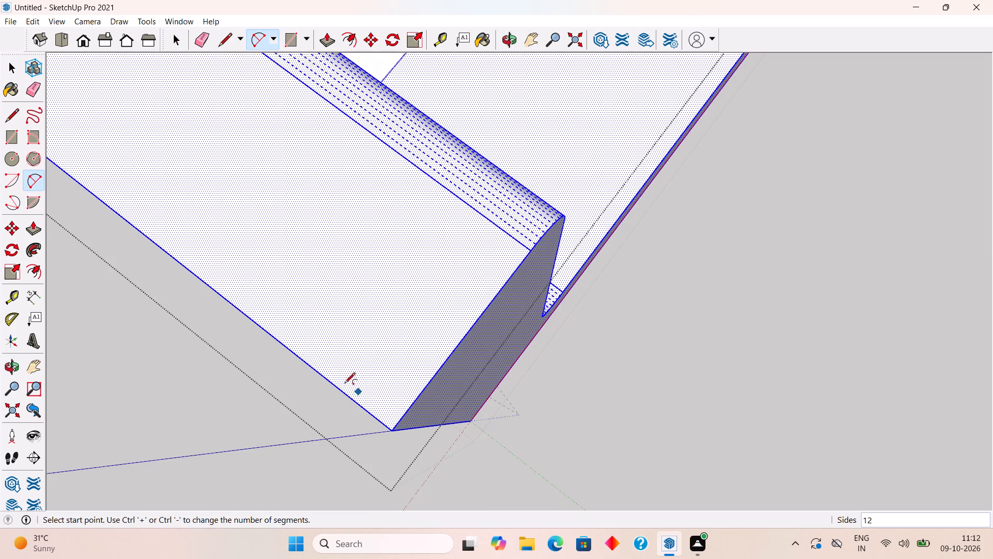
left_click(291, 347)
double_click(466, 336)
key("space")
Push the corner face outside the arc down the full 3' to round the upright's outer front edge, and close the group.
left_click(390, 391)
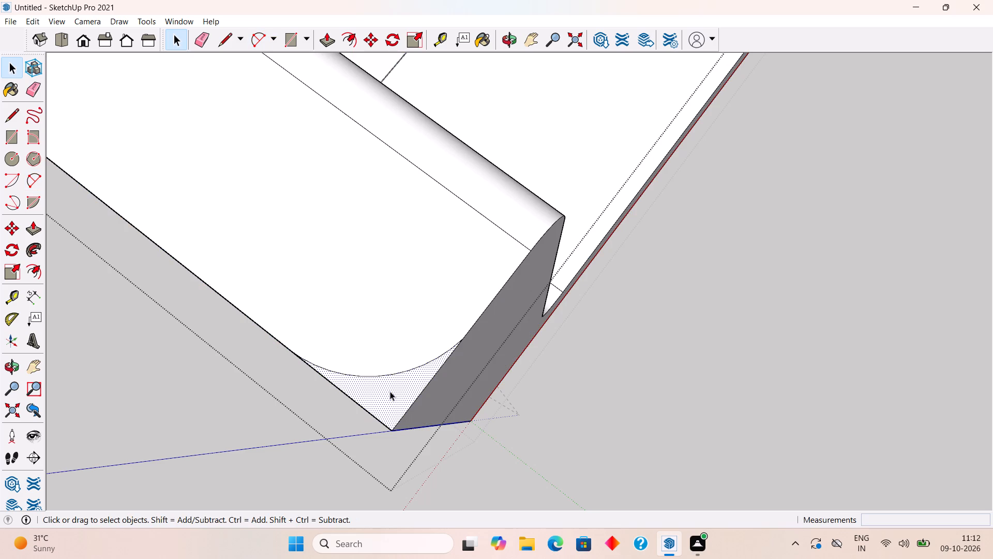
key("p")
left_click(390, 391)
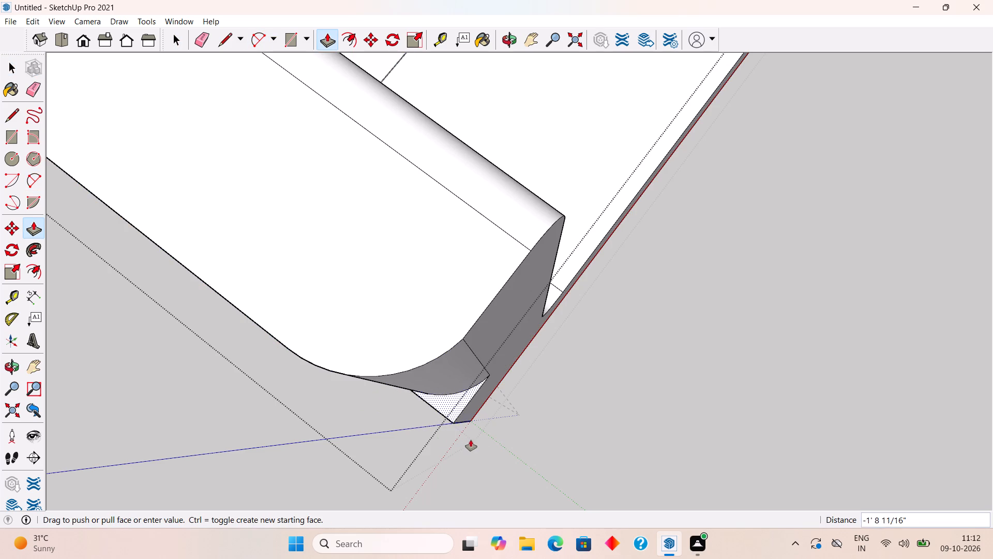
left_click(487, 409)
key("space")
left_click(659, 473)
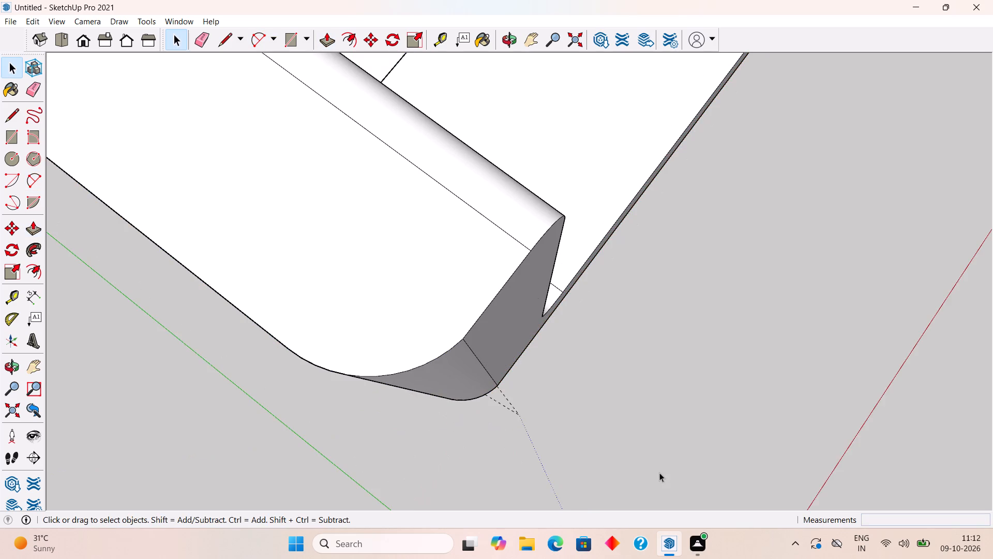
Examine the rounded upright and balcony band from above and the front, including how they sit on the first tower's facade.
middle_click_drag(566, 417, 478, 327)
scroll(476, 324, "down", 14)
middle_click_drag(529, 381, 478, 323)
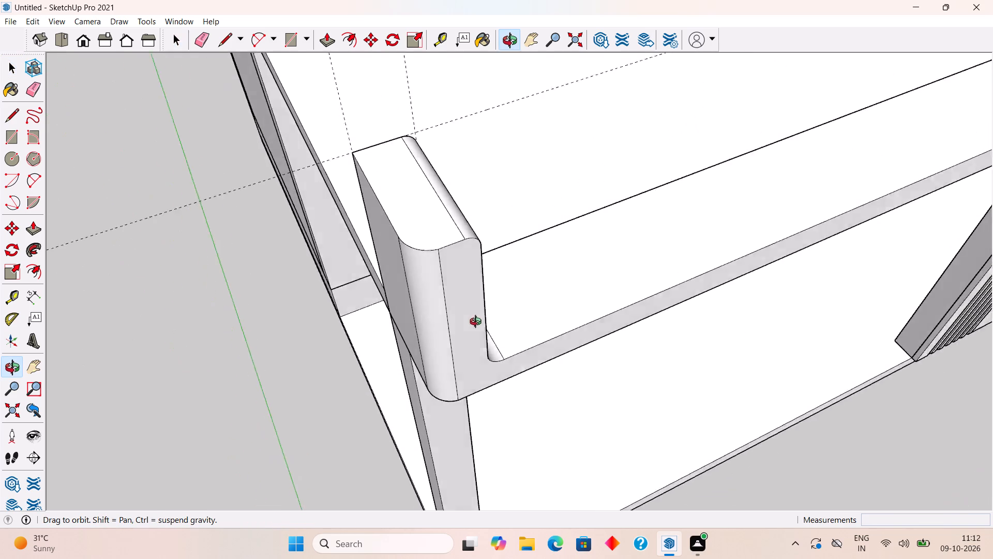
middle_click_drag(478, 323, 355, 245)
scroll(445, 316, "down", 5)
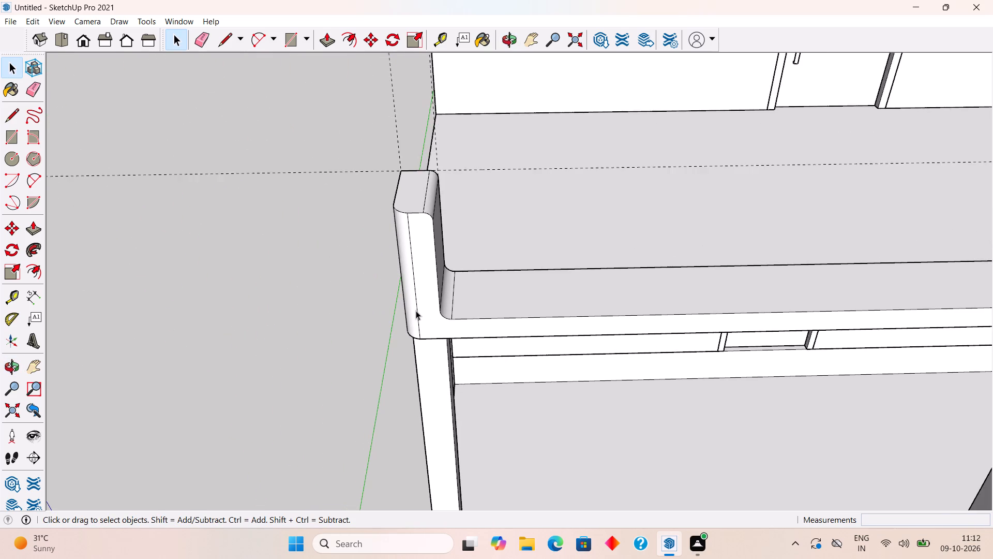
scroll(415, 310, "up", 3)
left_click(417, 307)
triple_click(417, 307)
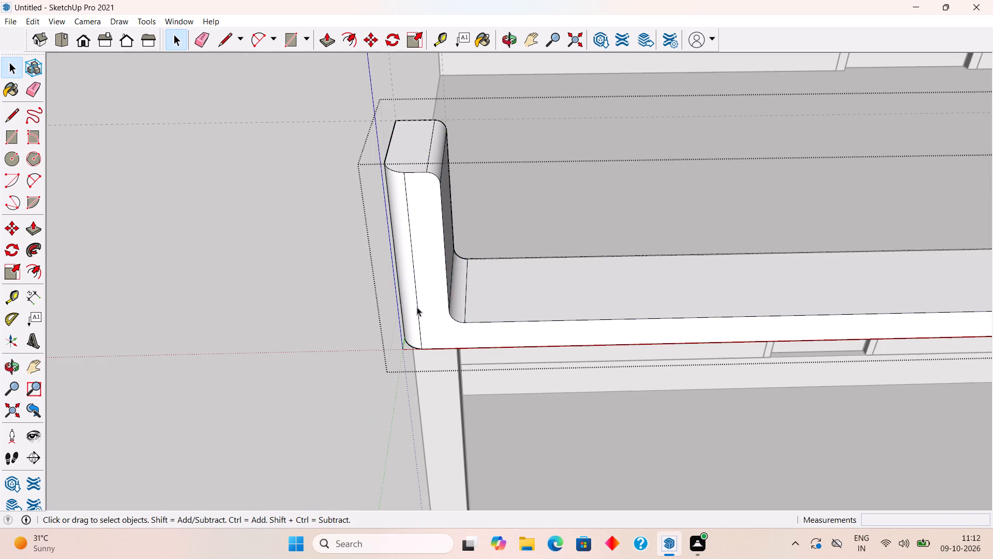
double_click(417, 307)
left_click(295, 337)
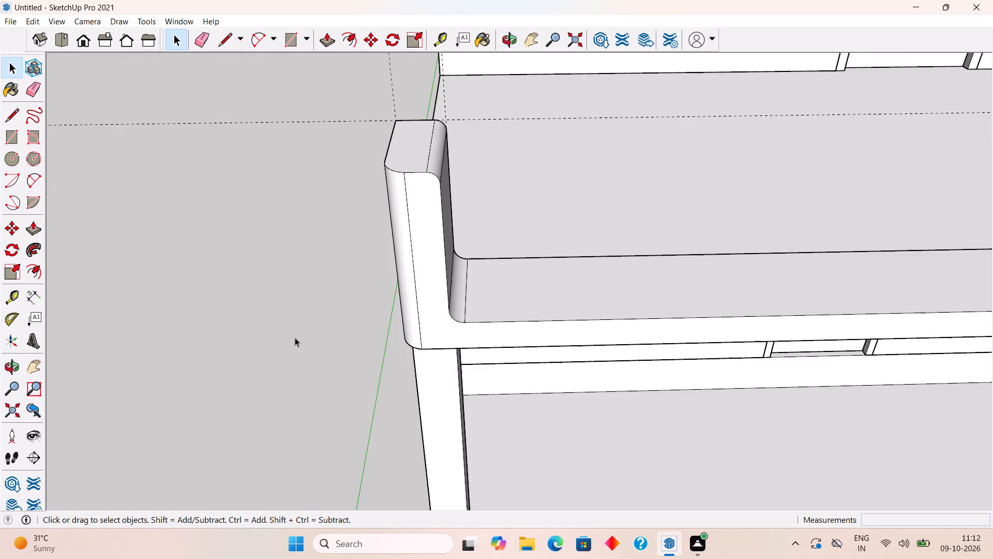
scroll(295, 337, "down", 11)
middle_click_drag(376, 379, 410, 252)
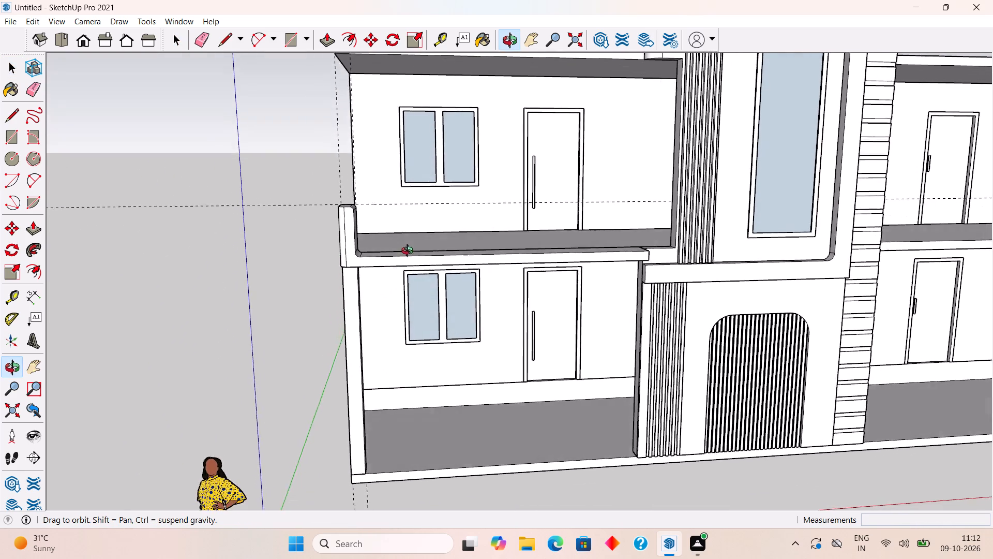
middle_click_drag(410, 252, 448, 243)
scroll(448, 243, "up", 2)
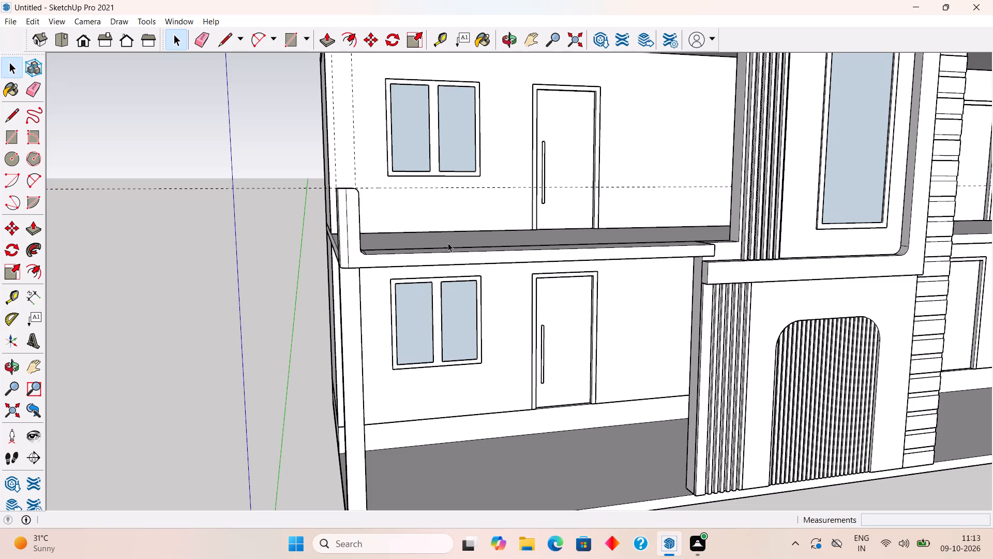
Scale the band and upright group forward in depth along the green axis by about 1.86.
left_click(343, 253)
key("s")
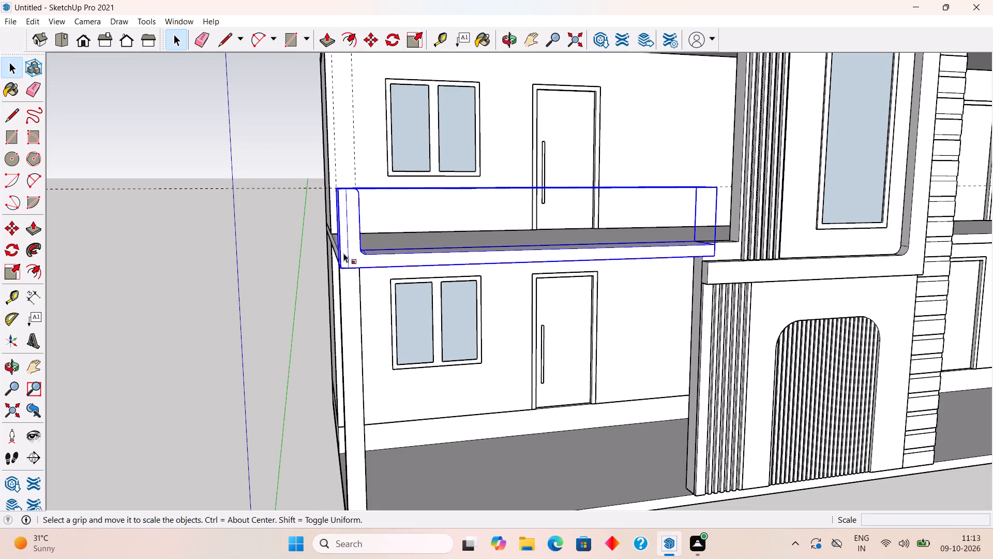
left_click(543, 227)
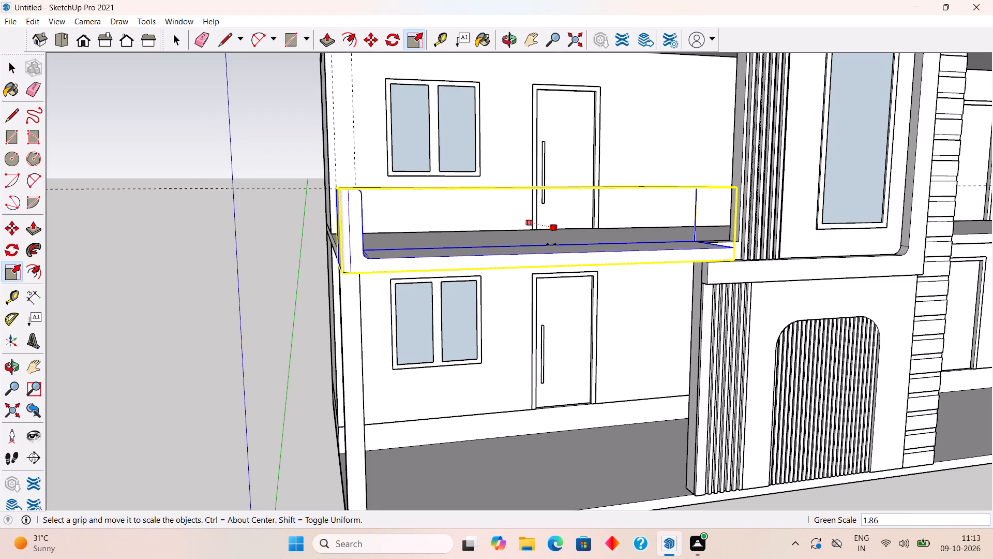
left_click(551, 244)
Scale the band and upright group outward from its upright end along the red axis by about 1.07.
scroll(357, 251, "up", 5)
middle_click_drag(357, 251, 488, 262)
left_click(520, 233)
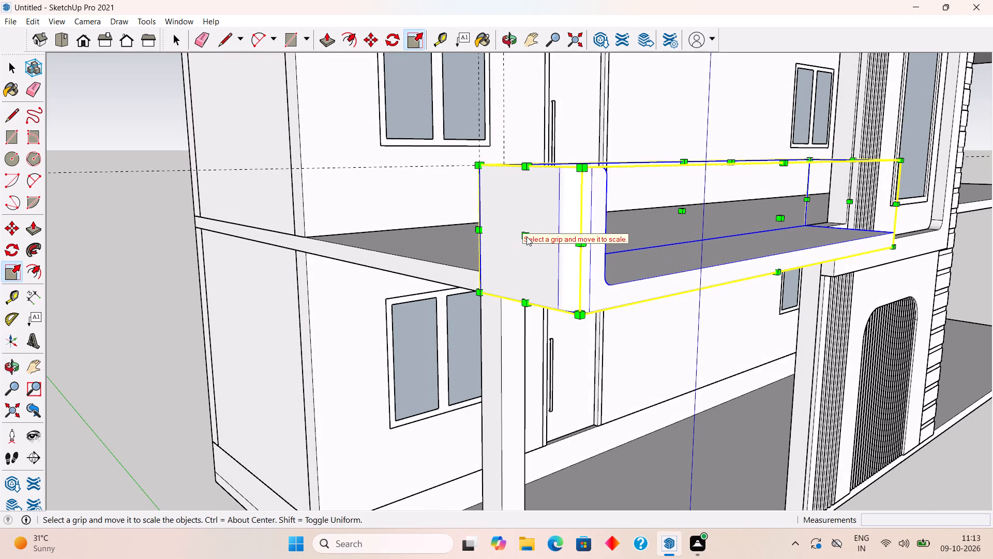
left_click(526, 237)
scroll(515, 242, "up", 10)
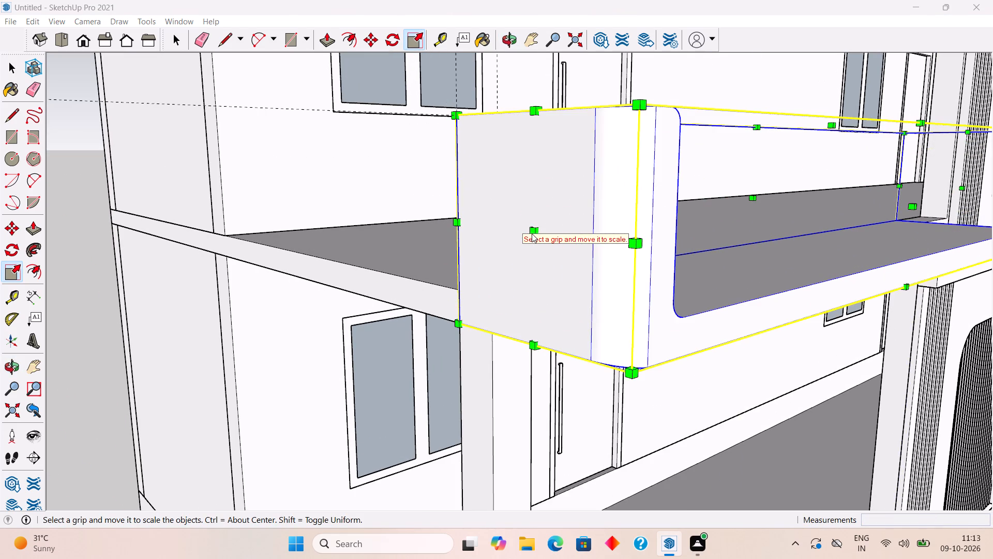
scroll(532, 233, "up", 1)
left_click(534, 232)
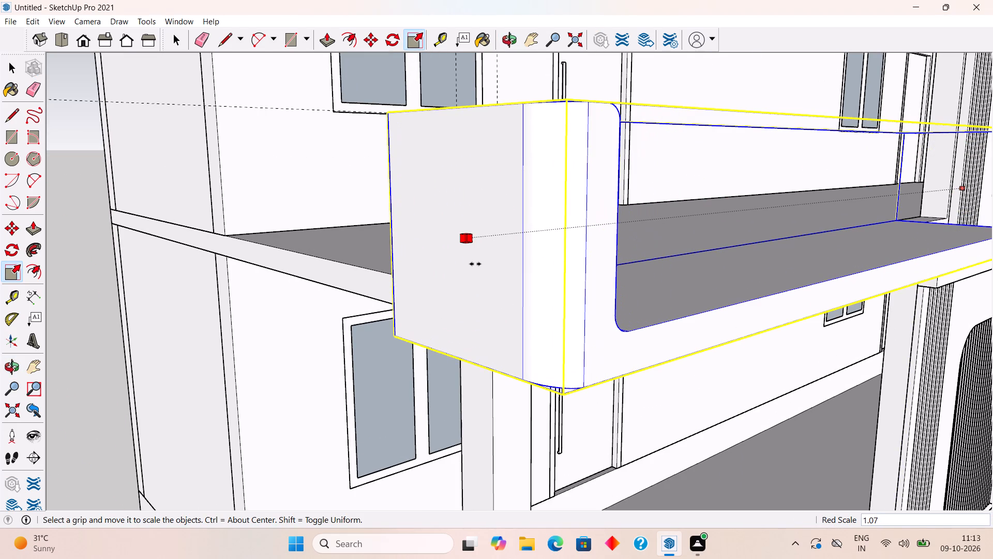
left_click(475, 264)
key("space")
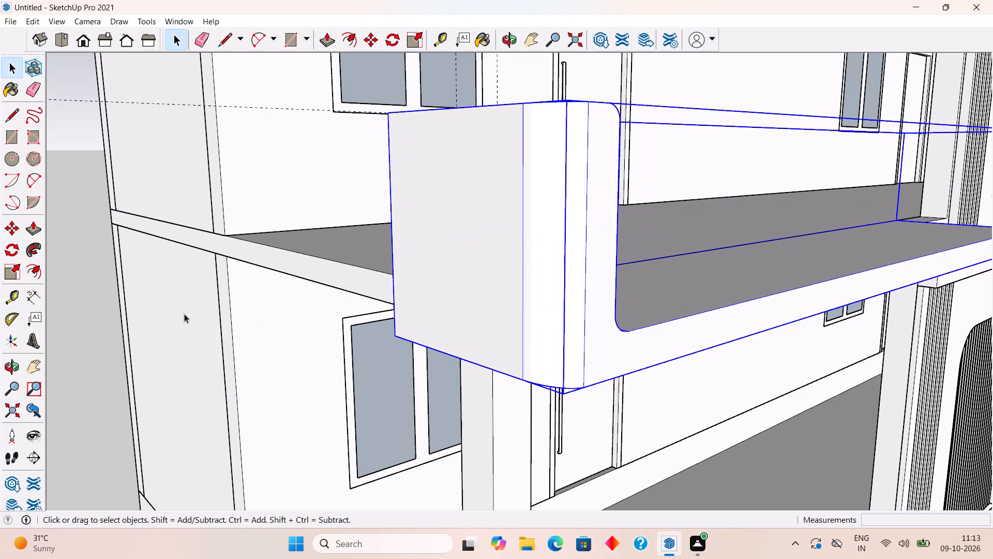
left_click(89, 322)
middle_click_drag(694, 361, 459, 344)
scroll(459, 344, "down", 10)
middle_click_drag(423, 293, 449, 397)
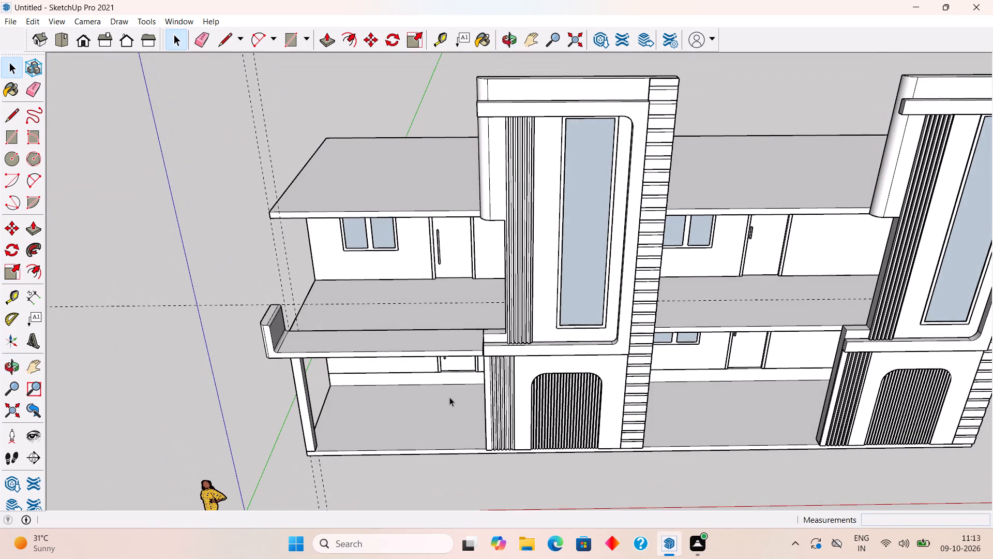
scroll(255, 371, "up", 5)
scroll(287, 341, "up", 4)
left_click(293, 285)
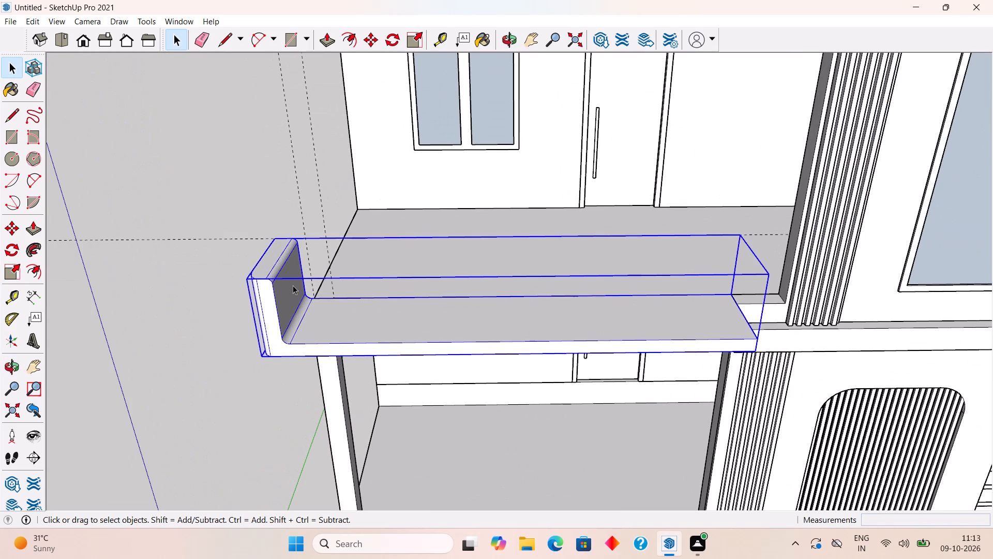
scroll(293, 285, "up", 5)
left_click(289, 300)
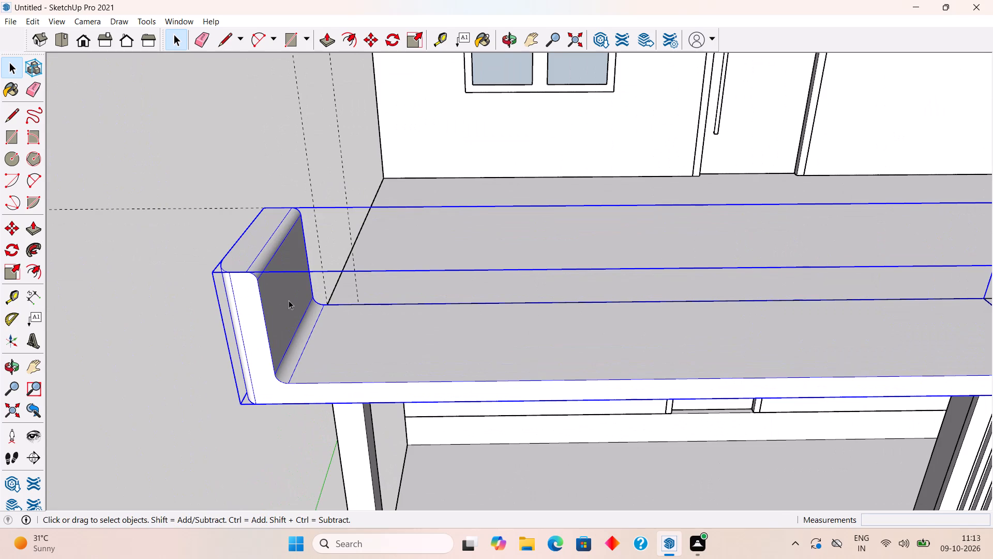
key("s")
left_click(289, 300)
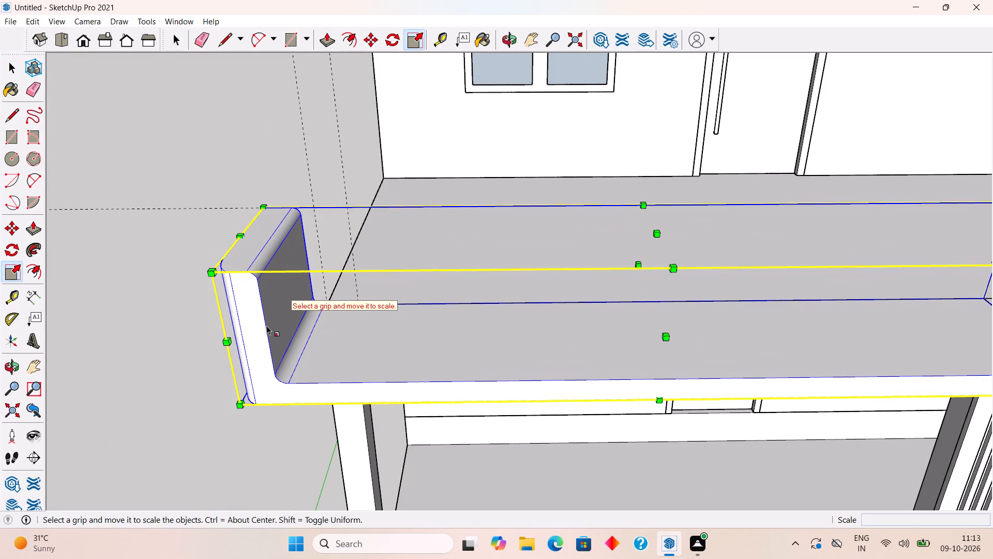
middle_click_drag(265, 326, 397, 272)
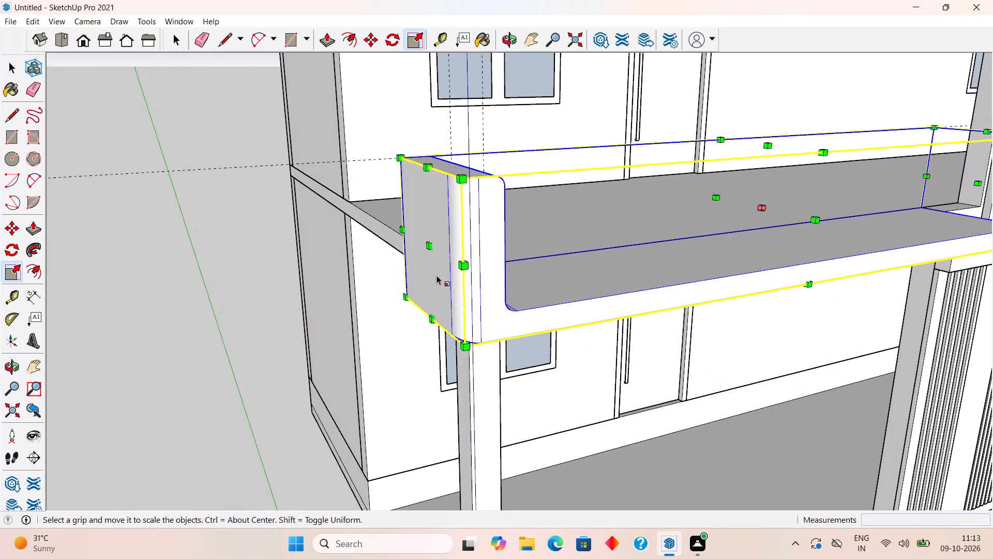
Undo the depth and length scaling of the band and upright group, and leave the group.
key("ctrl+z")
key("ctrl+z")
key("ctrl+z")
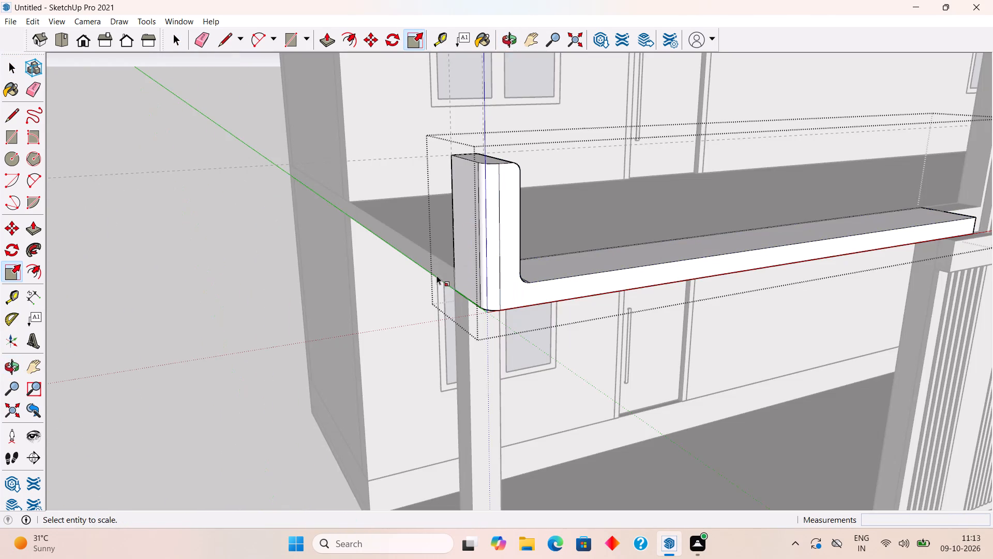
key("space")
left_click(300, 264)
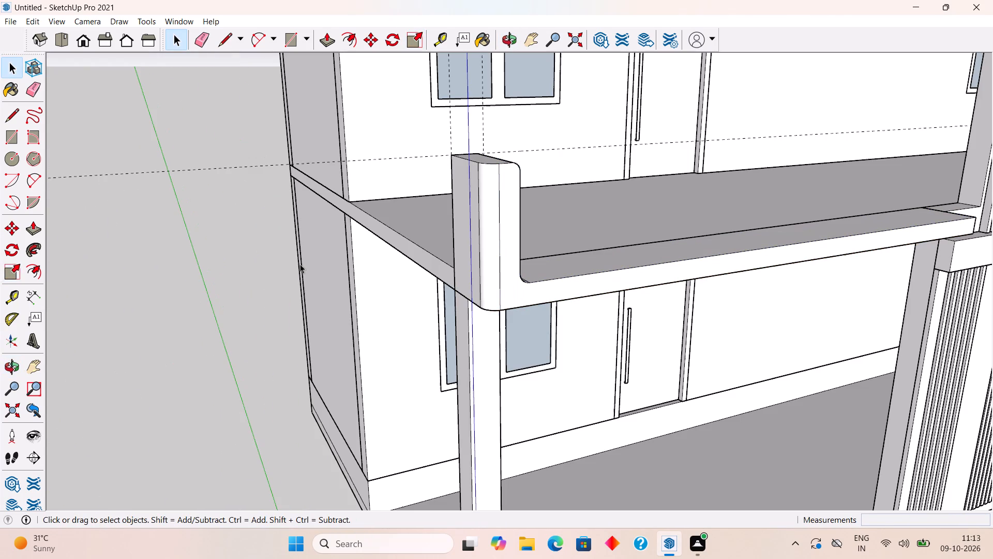
Examine the balcony band along its length and at the end where it meets the fluted tower.
middle_click_drag(620, 263, 530, 272)
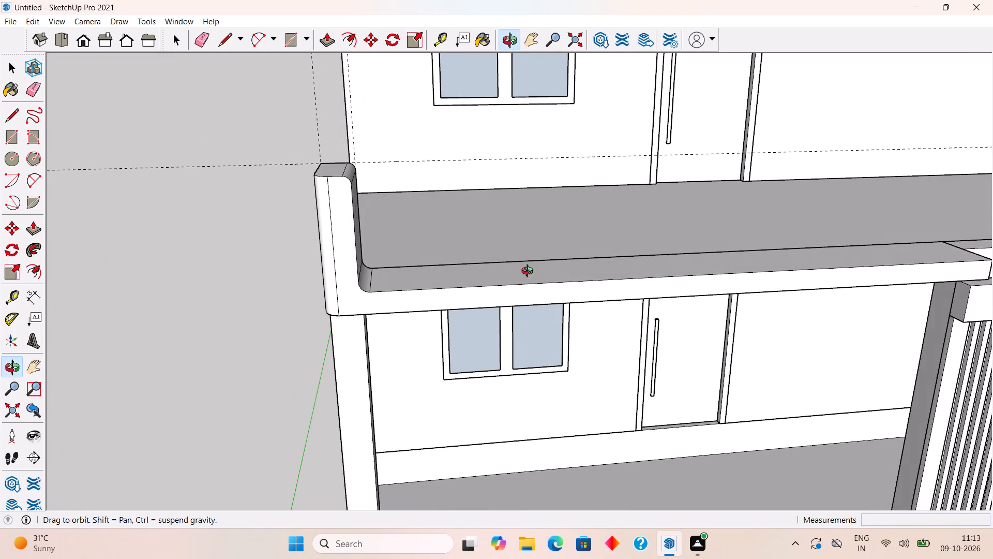
middle_click_drag(530, 272, 516, 280)
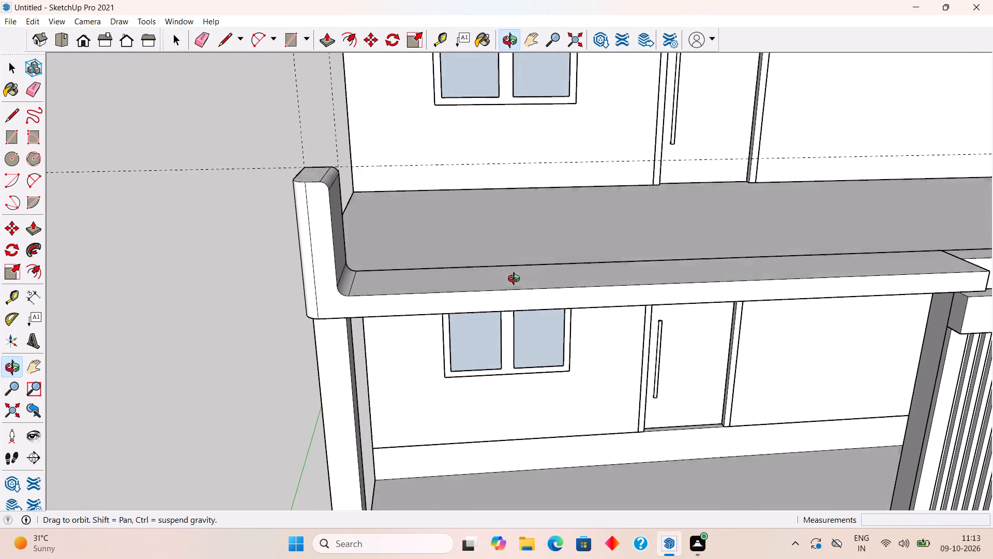
middle_click_drag(516, 280, 516, 296)
scroll(516, 296, "down", 5)
middle_click_drag(509, 331, 497, 259)
scroll(485, 257, "up", 4)
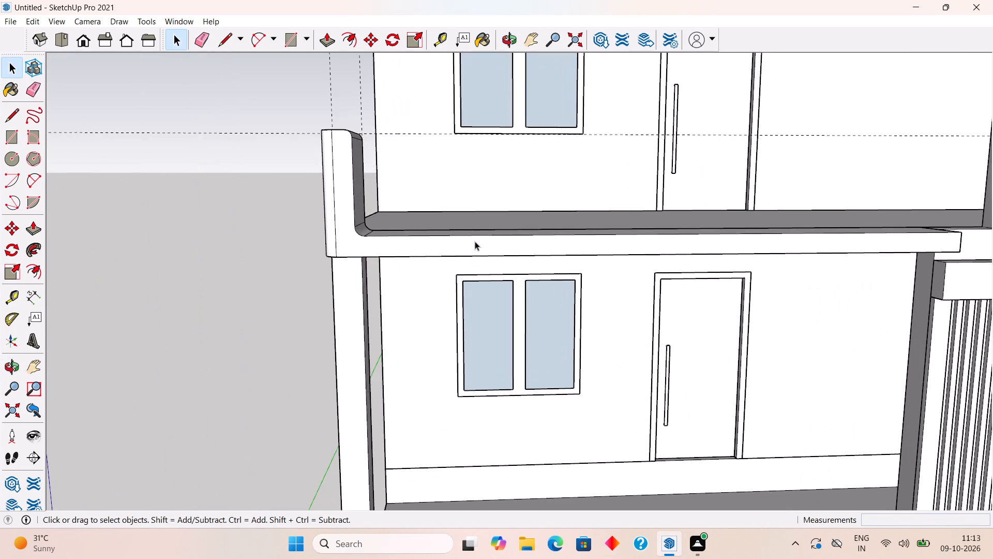
middle_click_drag(476, 243, 228, 258)
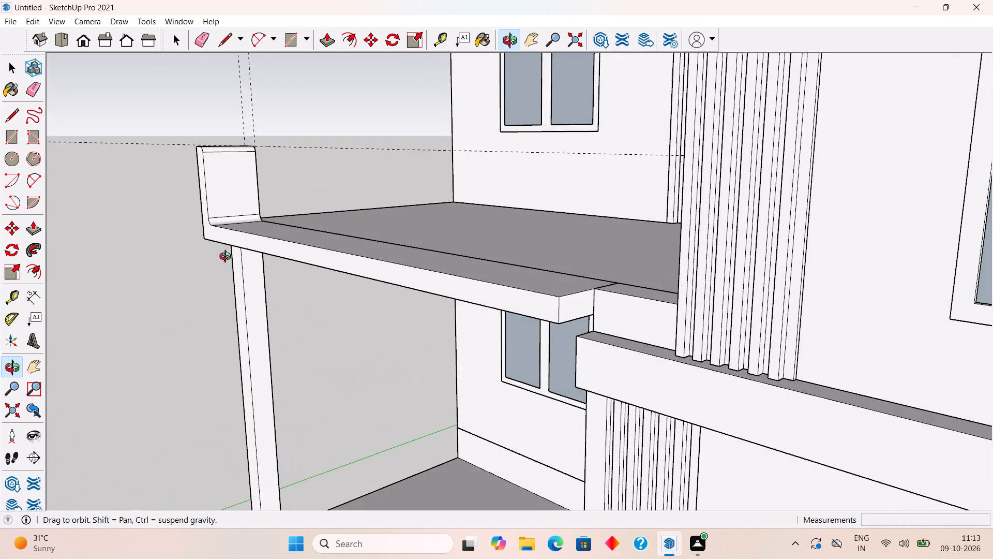
middle_click_drag(228, 258, 220, 278)
scroll(220, 278, "down", 1)
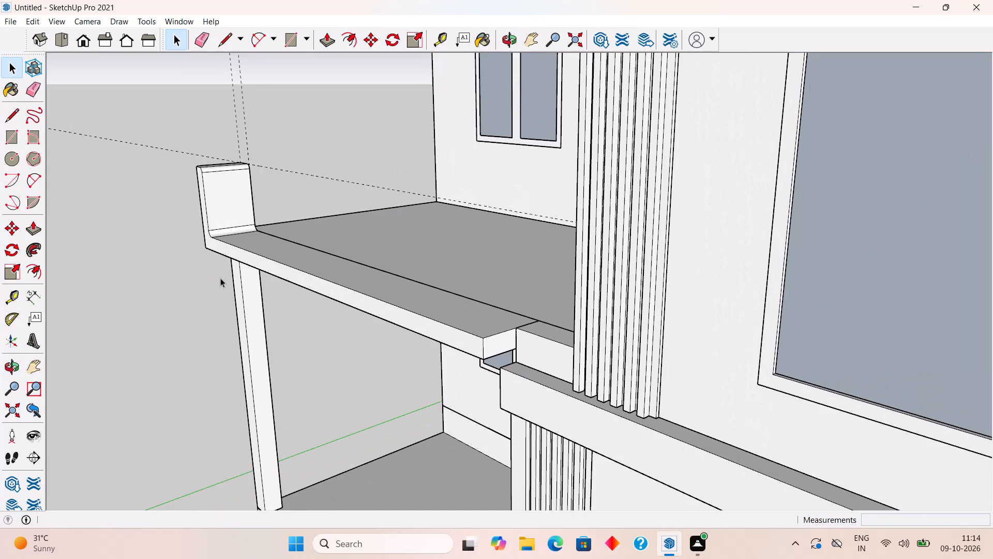
middle_click_drag(567, 356, 758, 365)
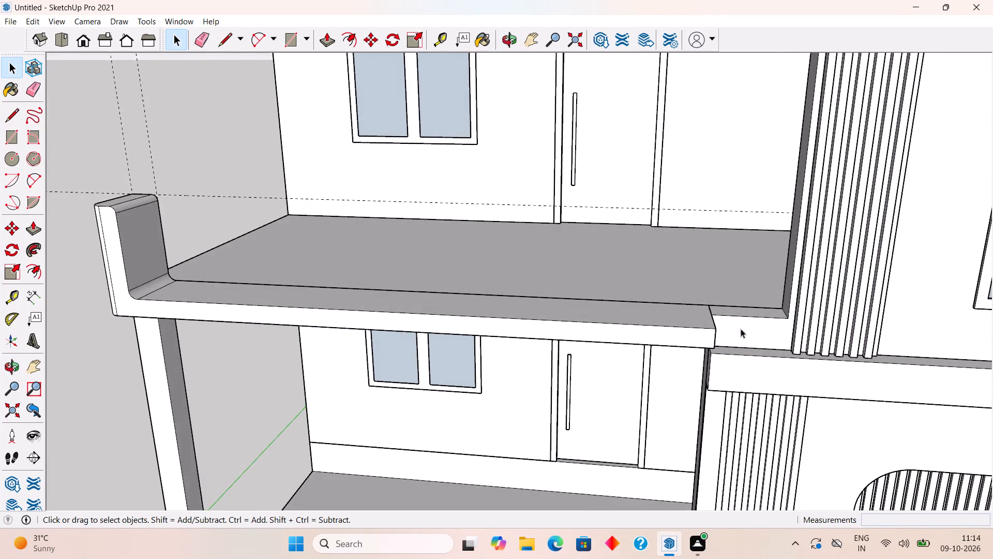
Inside the tower's wall group, draw a line about 9 13/16" long across the side face just under the band.
scroll(721, 316, "up", 4)
scroll(788, 350, "up", 3)
triple_click(788, 350)
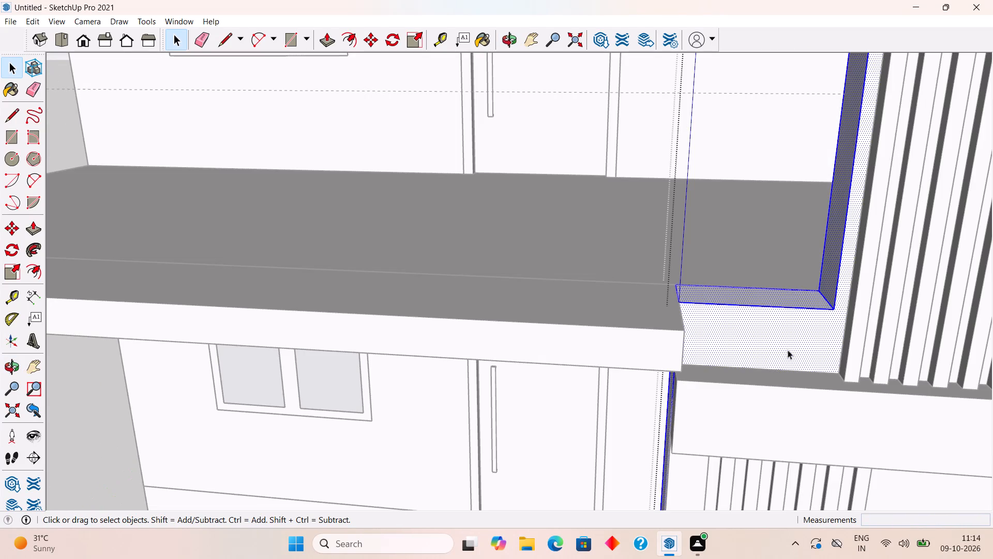
middle_click_drag(789, 349, 843, 170)
middle_click_drag(648, 402, 779, 408)
scroll(862, 388, "up", 7)
key("l")
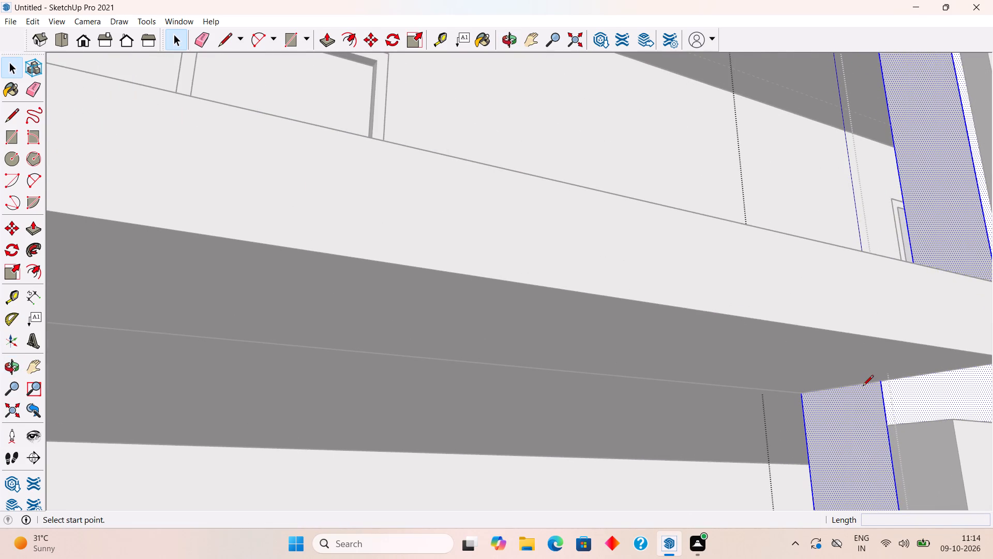
left_click(805, 392)
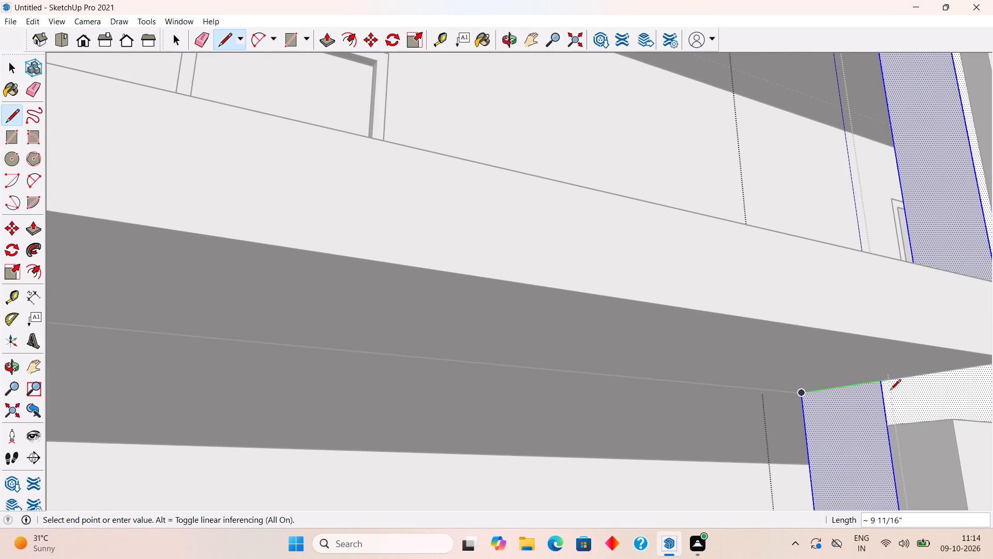
left_click(891, 390)
key("space")
Inside the balcony band group, push the band's tower-side end face back by about 11 7/16", and leave the group.
middle_click_drag(577, 350, 380, 374)
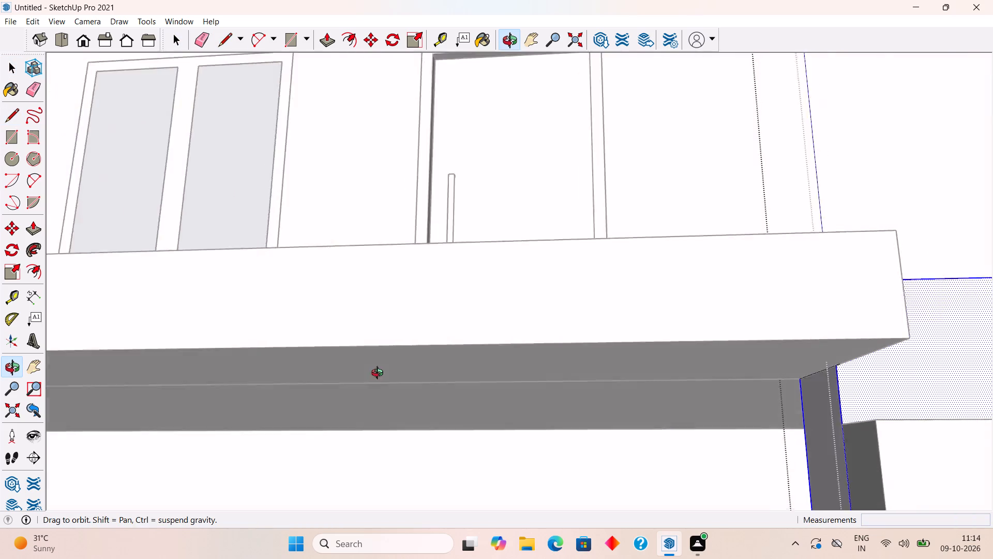
middle_click_drag(380, 374, 262, 408)
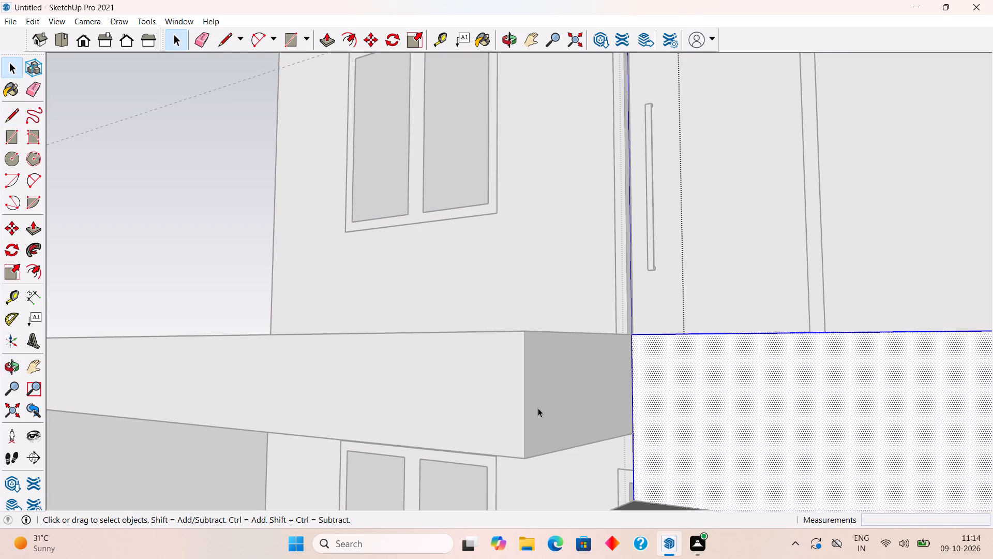
triple_click(538, 408)
key("p")
left_click(538, 408)
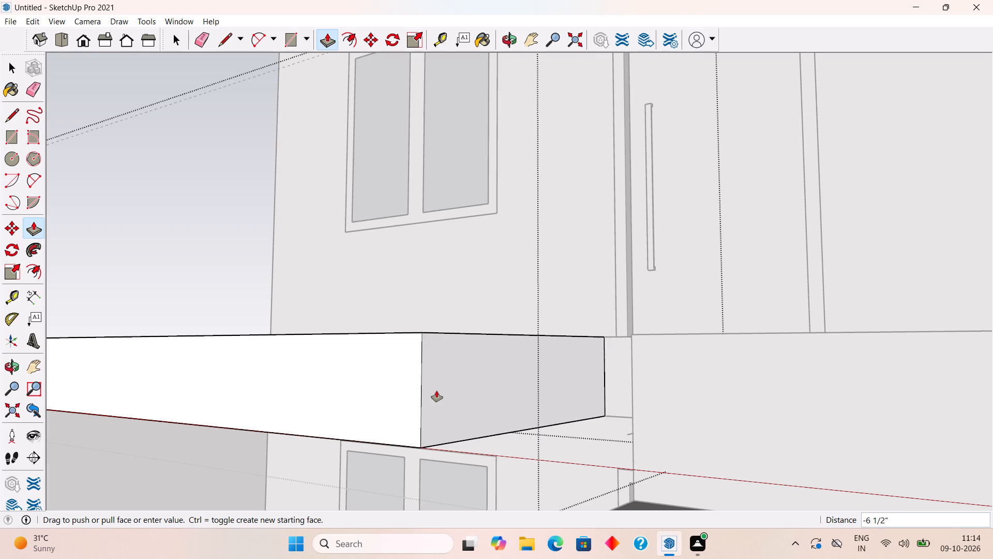
left_click(370, 390)
middle_click_drag(438, 409, 718, 468)
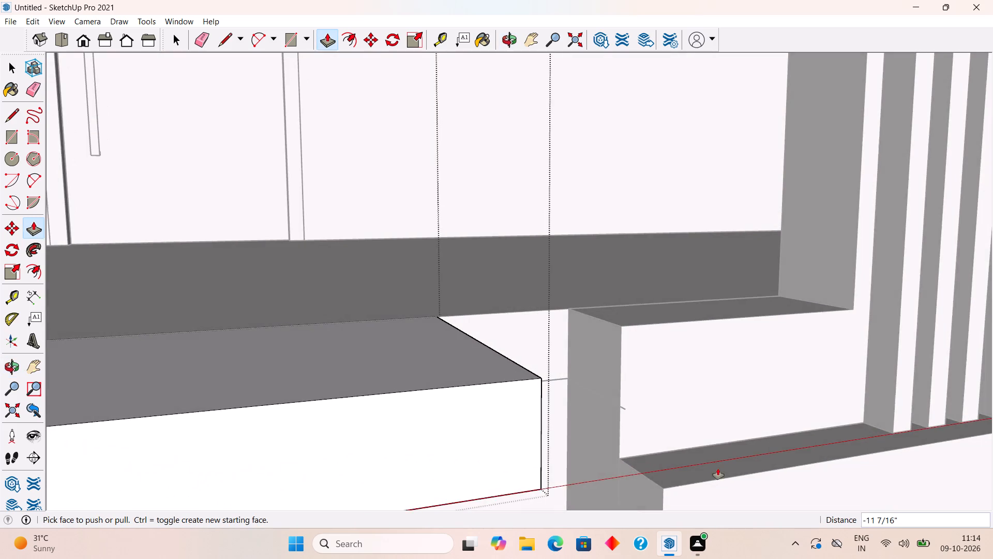
scroll(555, 400, "up", 4)
scroll(598, 378, "down", 7)
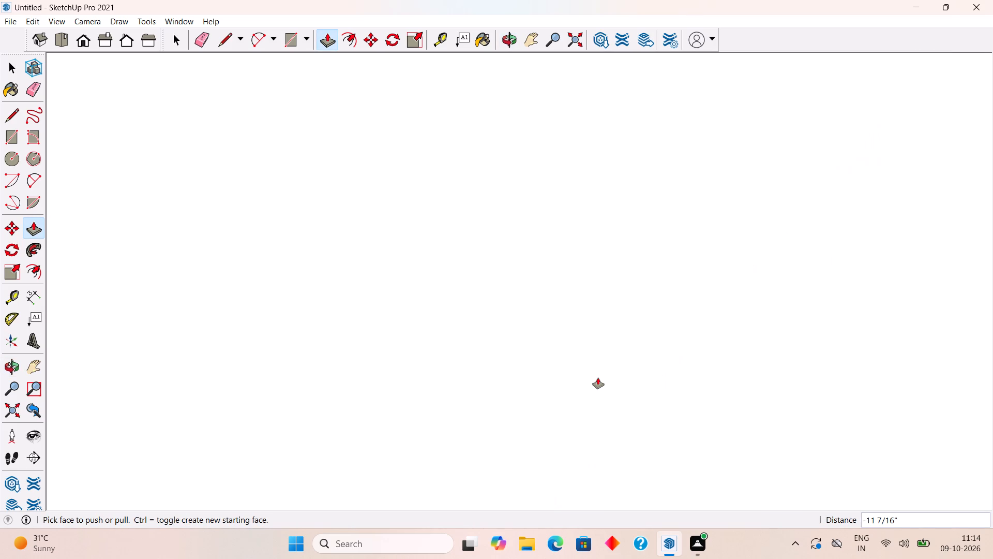
key("space")
left_click(18, 405)
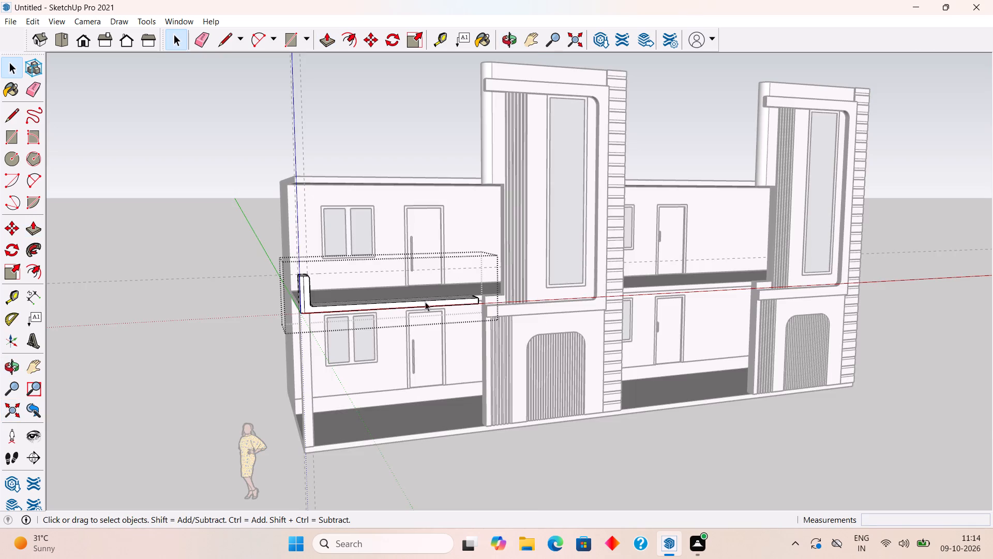
Inside the tower's wall group, push the small side face above the drawn line back flush with the recessed wall beside the flutes.
scroll(425, 300, "up", 14)
triple_click(633, 284)
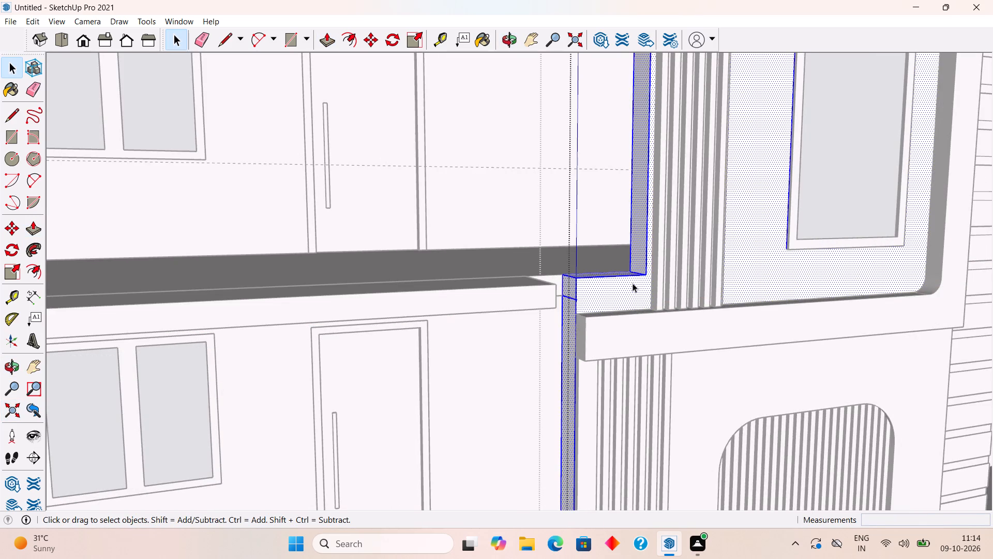
scroll(633, 283, "up", 12)
middle_click_drag(649, 349, 811, 341)
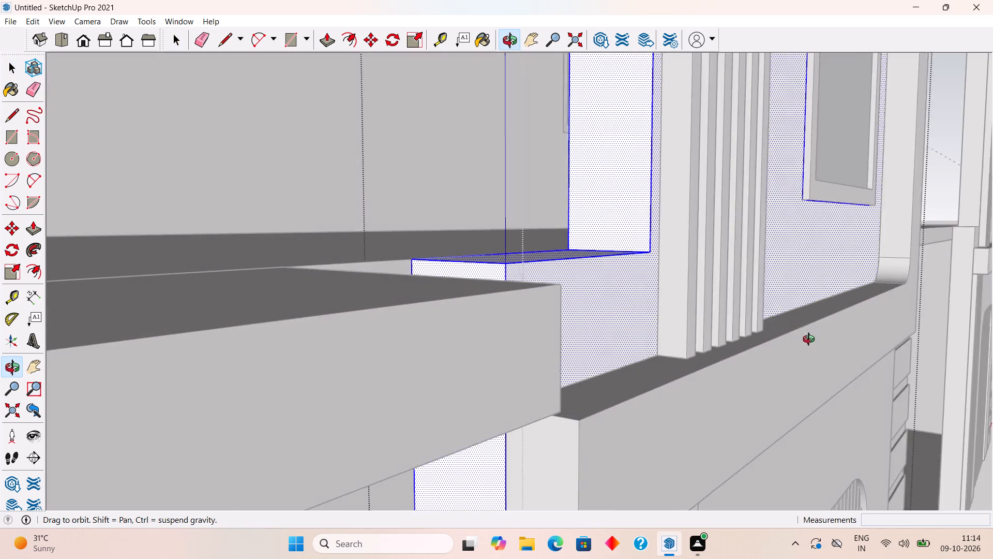
middle_click_drag(811, 341, 667, 369)
scroll(673, 368, "up", 2)
left_click(348, 316)
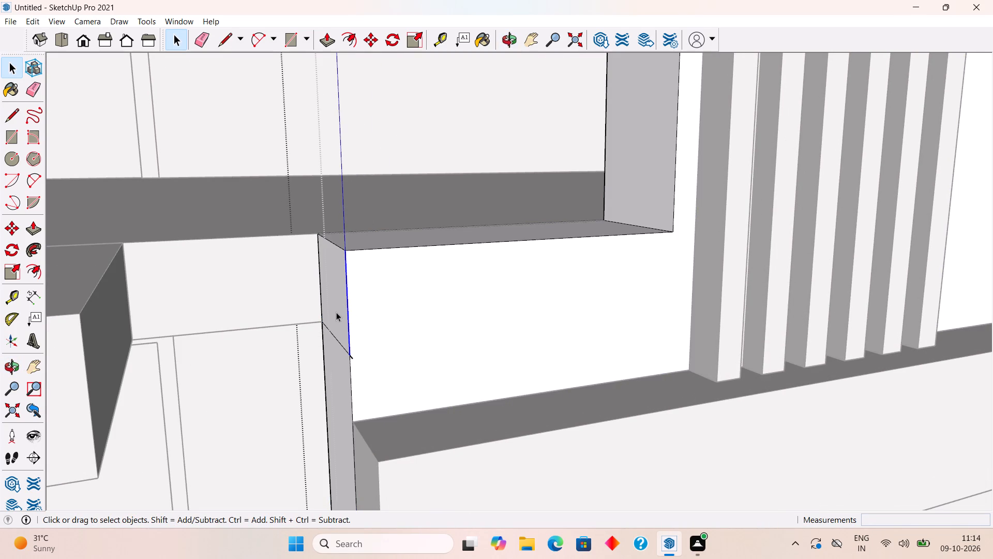
left_click(335, 314)
scroll(335, 314, "up", 4)
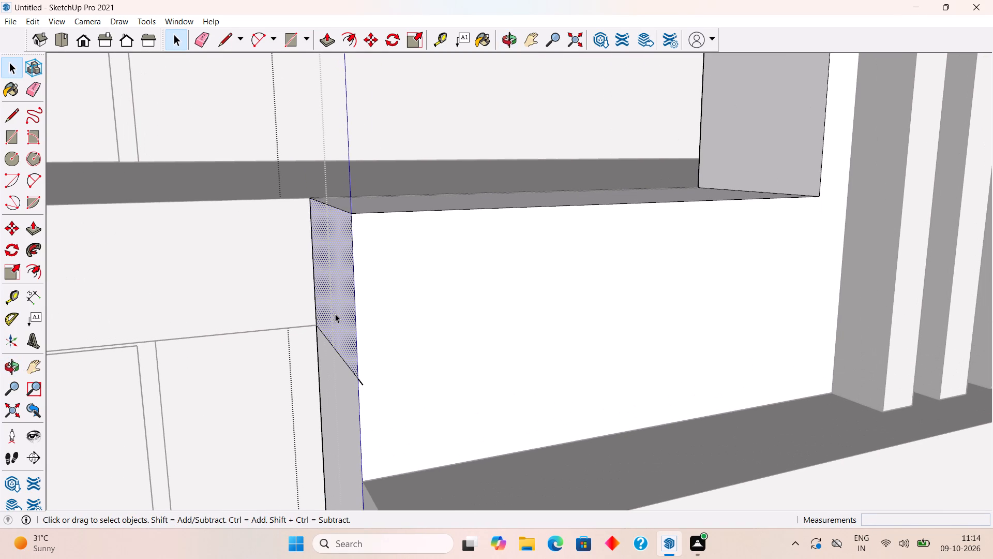
key("p")
left_click(335, 314)
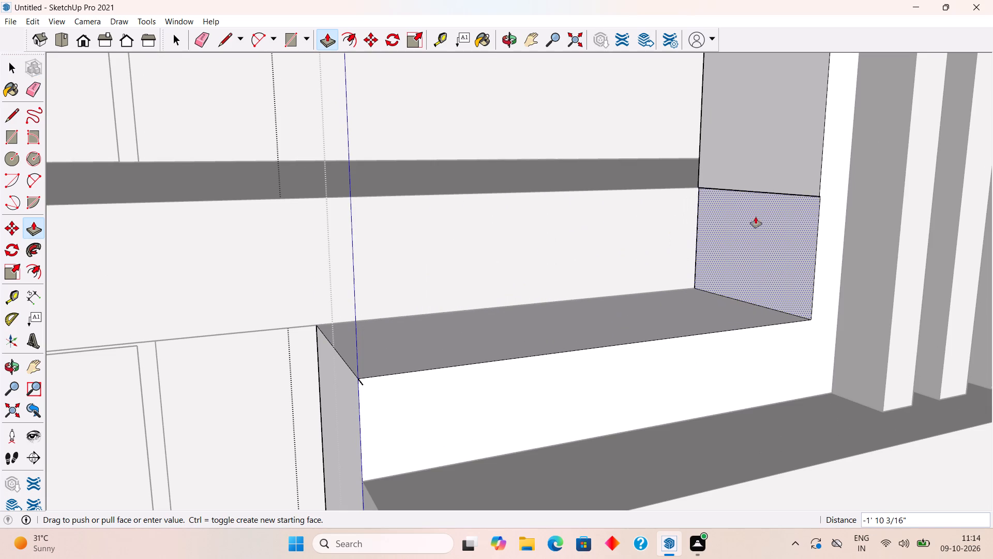
left_click(756, 176)
key("space")
key("space")
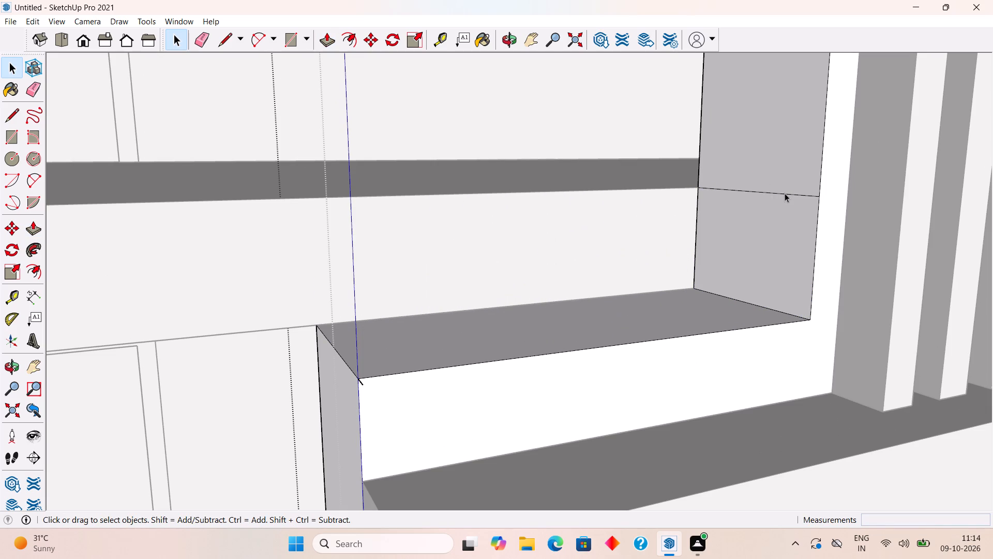
Delete the seam edge across the recessed side wall and the stray line stub at the notch's front corner.
left_click(785, 194)
key("Delete")
scroll(363, 400, "up", 11)
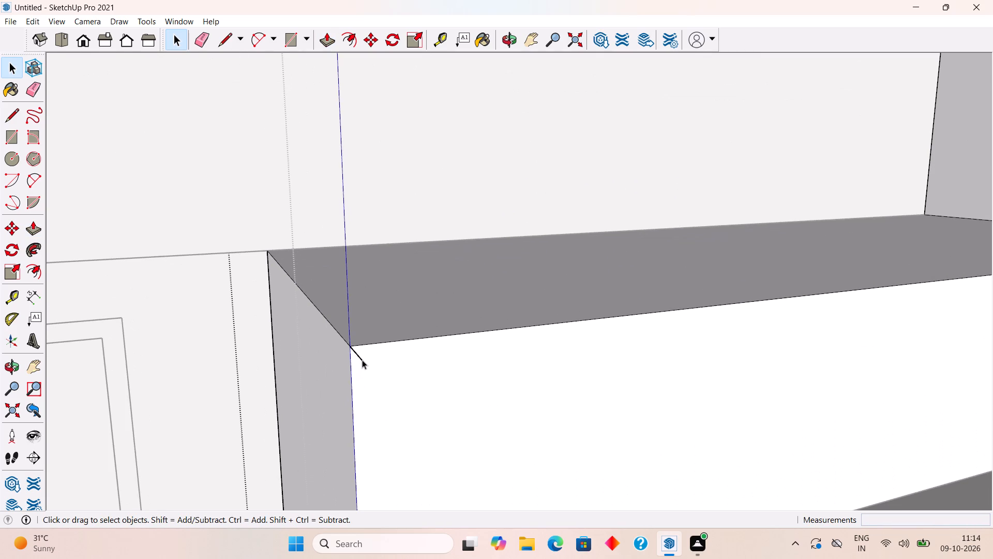
left_click(362, 360)
key("Delete")
scroll(362, 360, "down", 16)
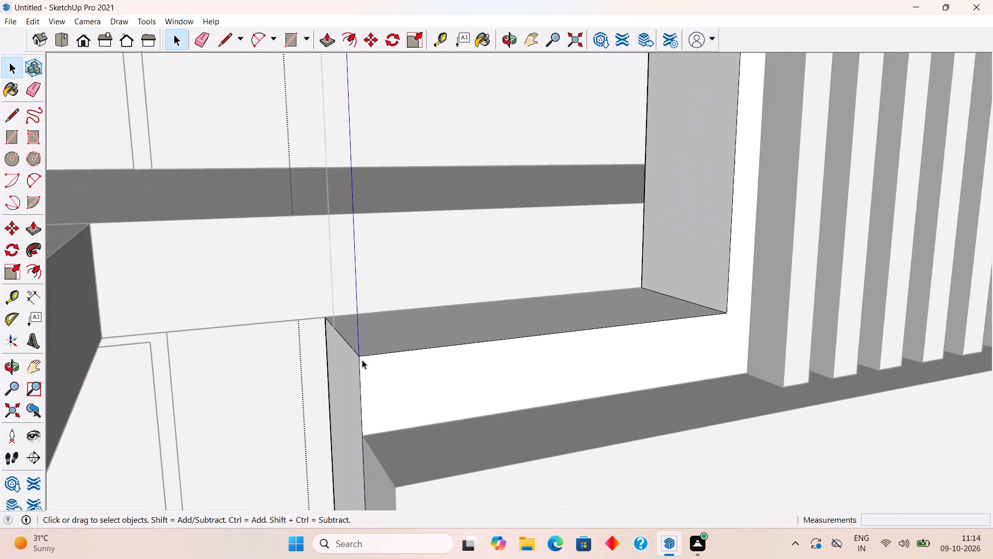
Inside the band group, draw a tangent arc about 1' 9/16" long across the top face's front corner at the tower end.
scroll(524, 386, "down", 1)
middle_click_drag(524, 386, 424, 386)
scroll(424, 386, "down", 10)
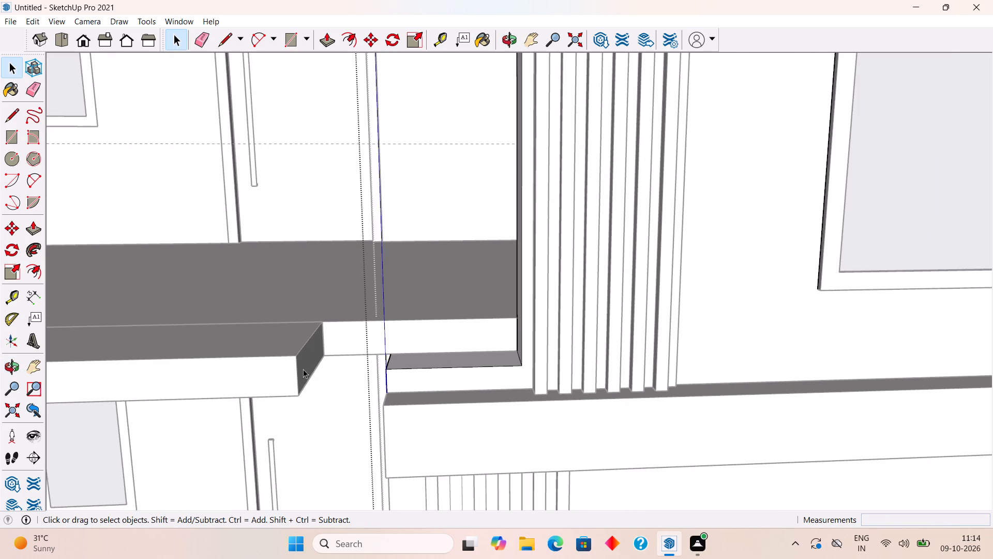
triple_click(283, 379)
scroll(283, 325, "down", 4)
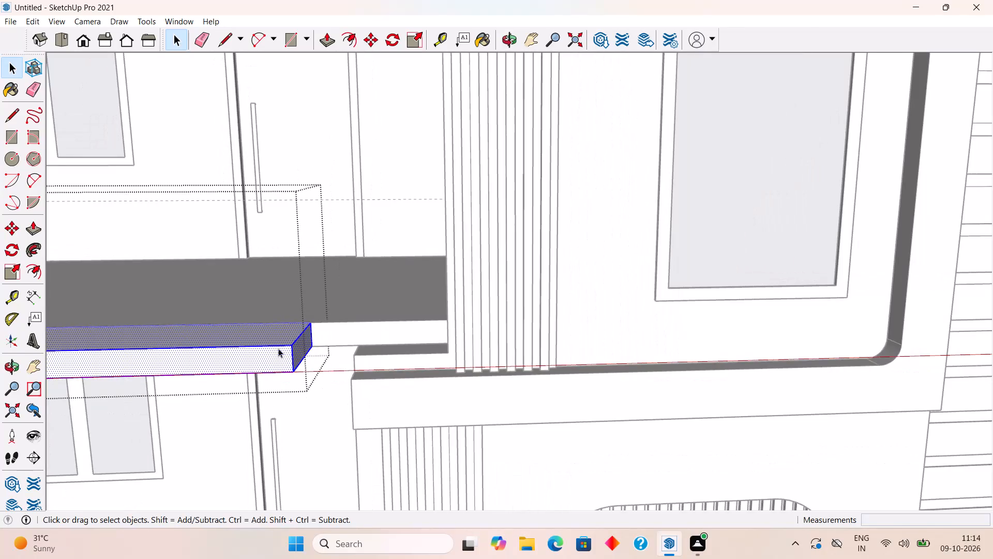
middle_click_drag(275, 358, 284, 386)
scroll(284, 386, "down", 4)
scroll(284, 448, "up", 1)
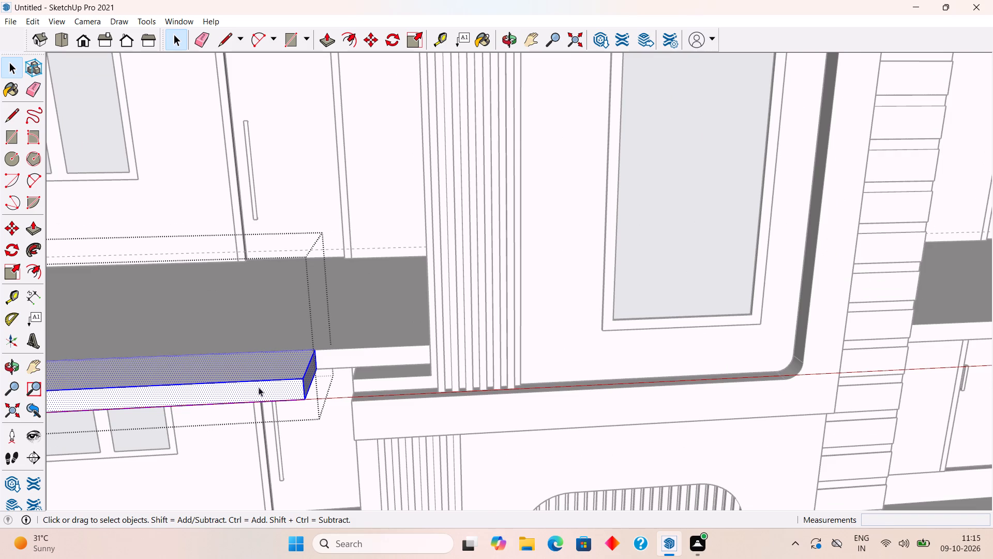
middle_click_drag(242, 384, 246, 412)
scroll(258, 432, "up", 11)
key("a")
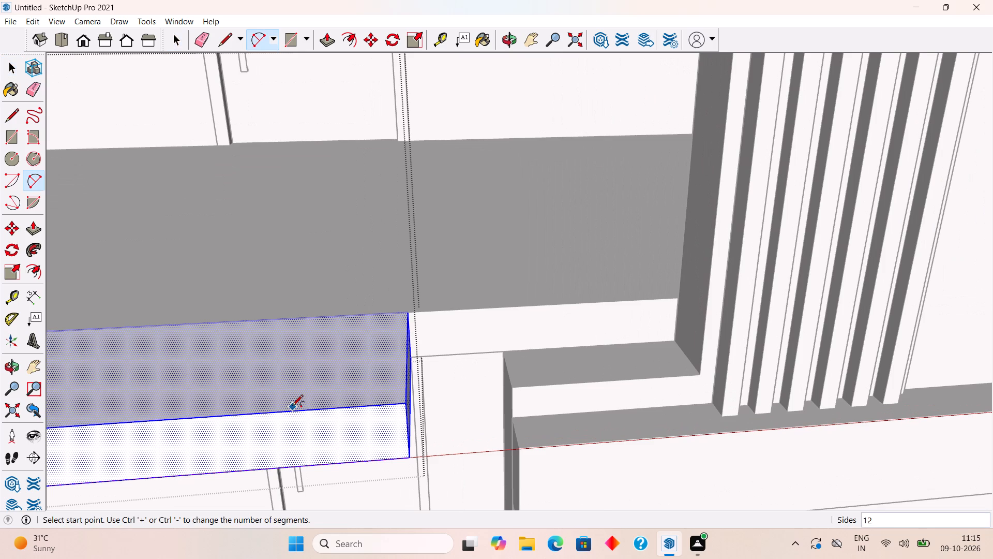
left_click(285, 413)
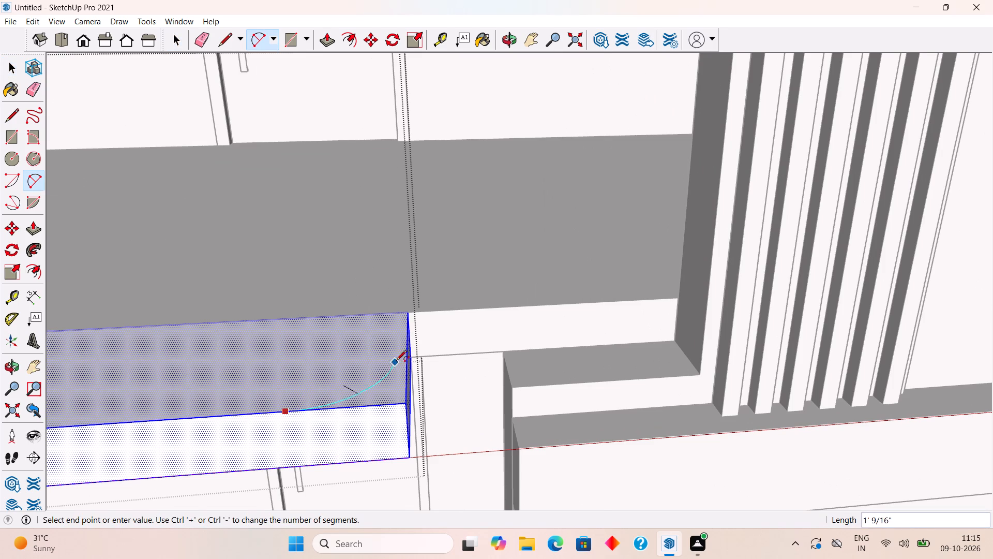
double_click(404, 354)
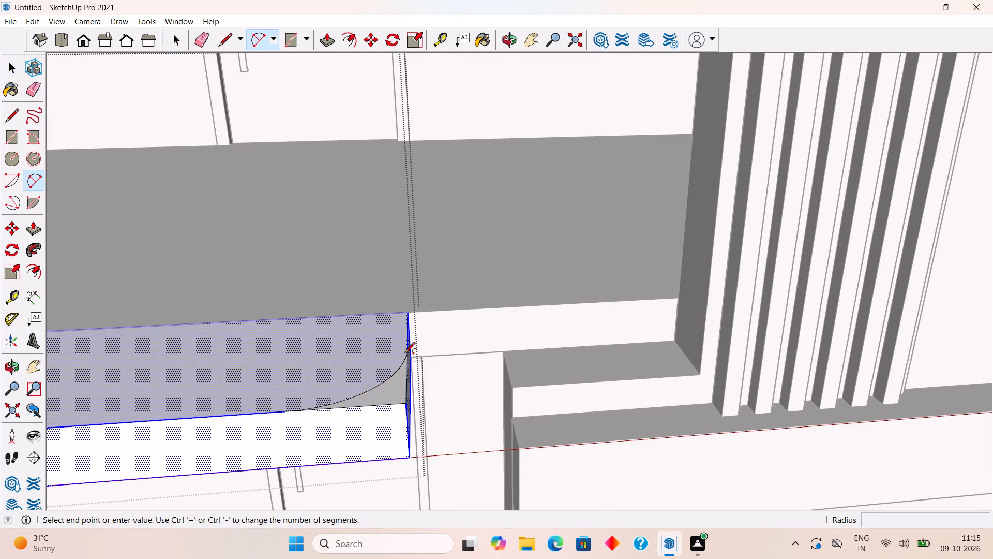
Push the corner piece outside the arc down 6" through the band to round its tower-side end.
key("space")
left_click(398, 386)
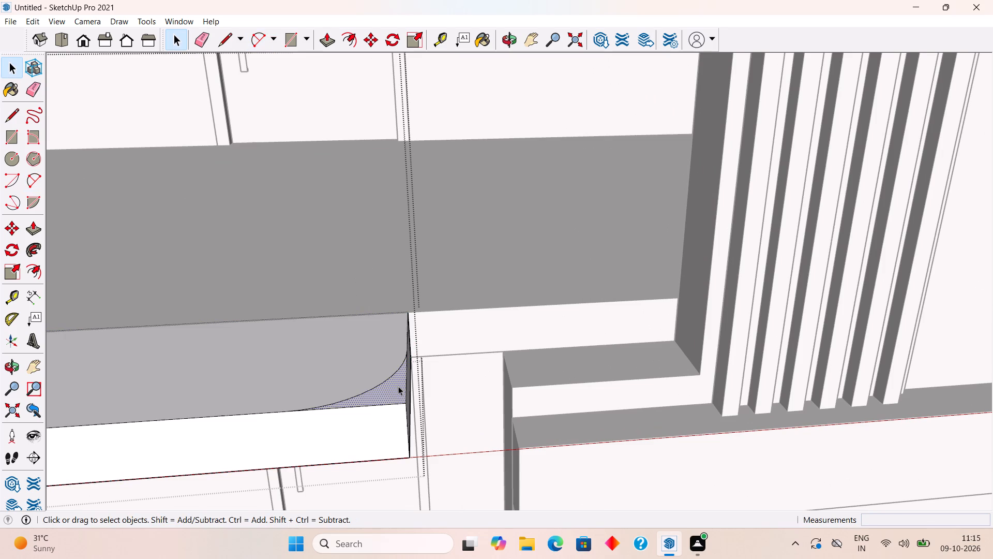
key("p")
left_click(398, 386)
left_click(416, 451)
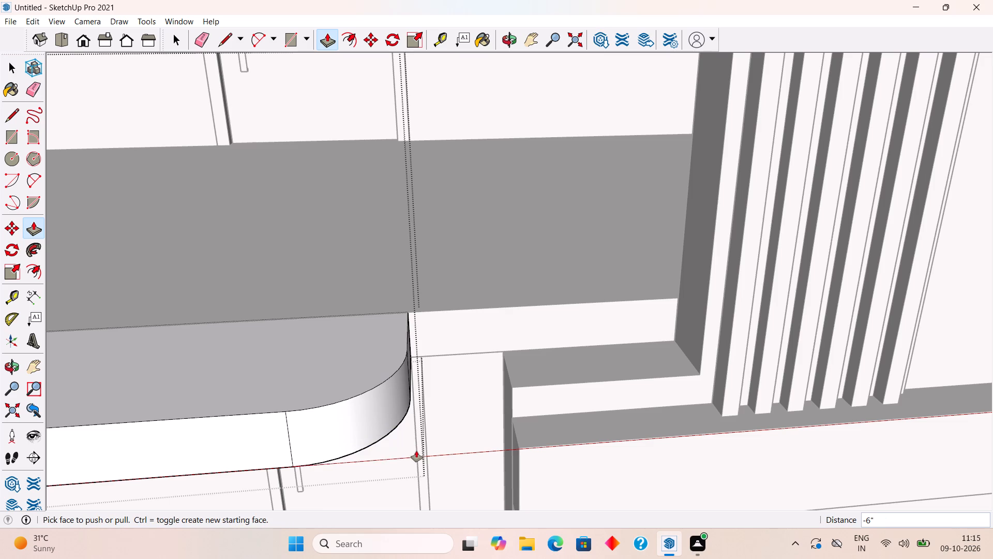
key("space")
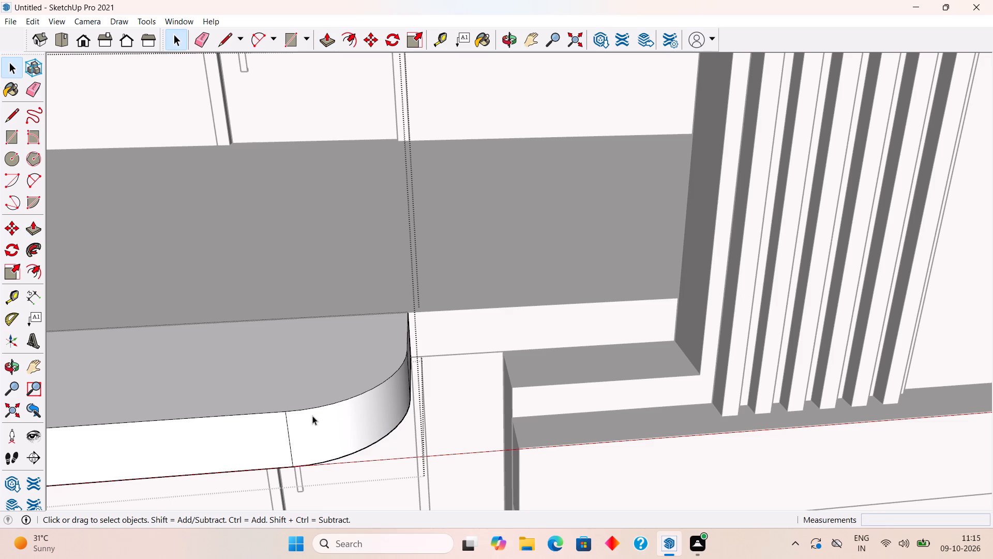
Scale the band and upright geometry along the red axis by about 1.20 toward the fluted tower, and leave the group.
scroll(312, 416, "down", 15)
middle_click_drag(310, 415, 247, 427)
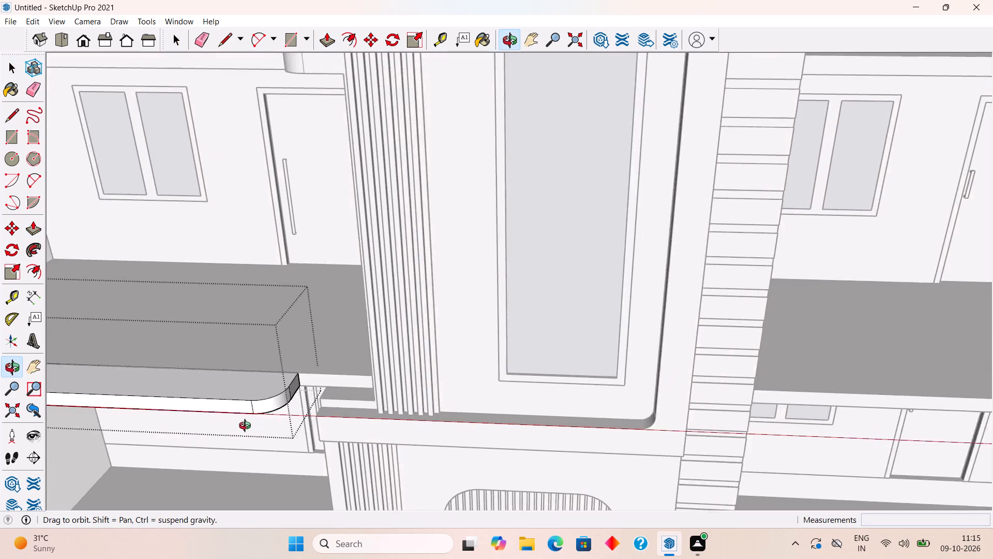
middle_click_drag(247, 427, 204, 427)
scroll(229, 389, "up", 4)
key("s")
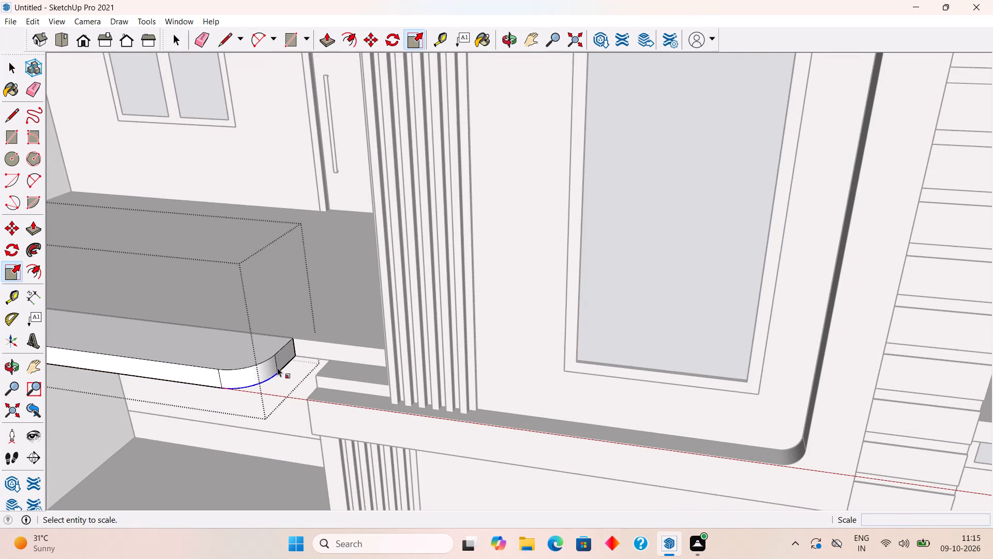
key("space")
triple_click(238, 366)
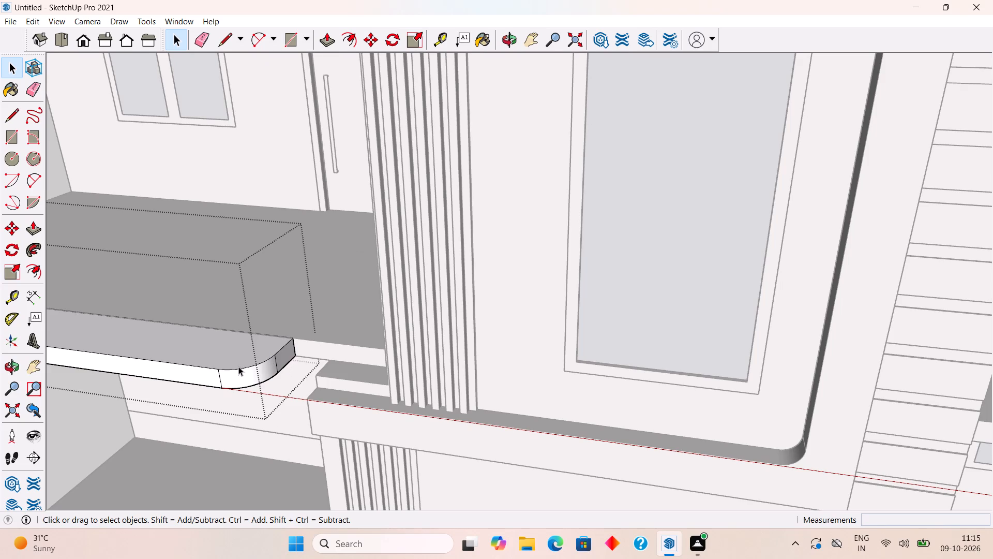
key("s")
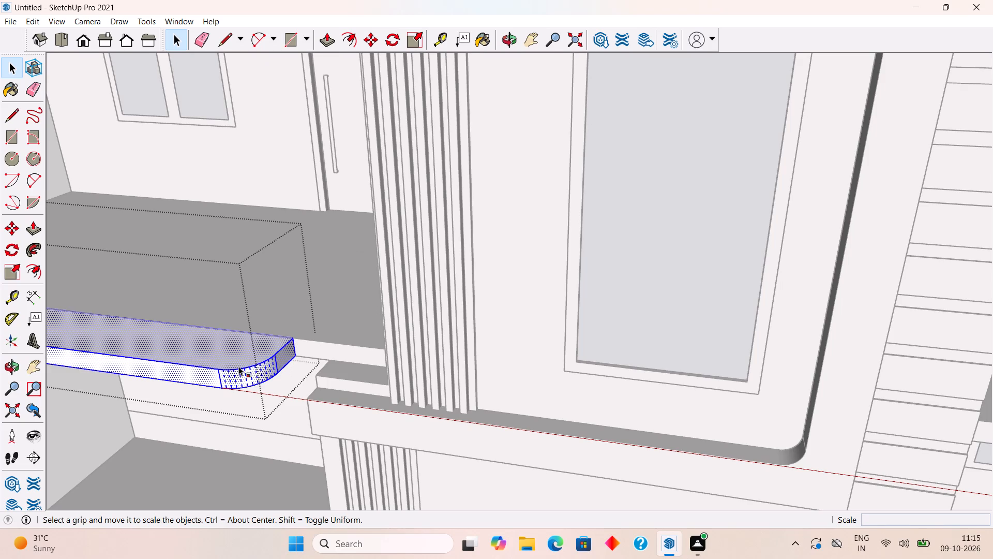
left_click(270, 318)
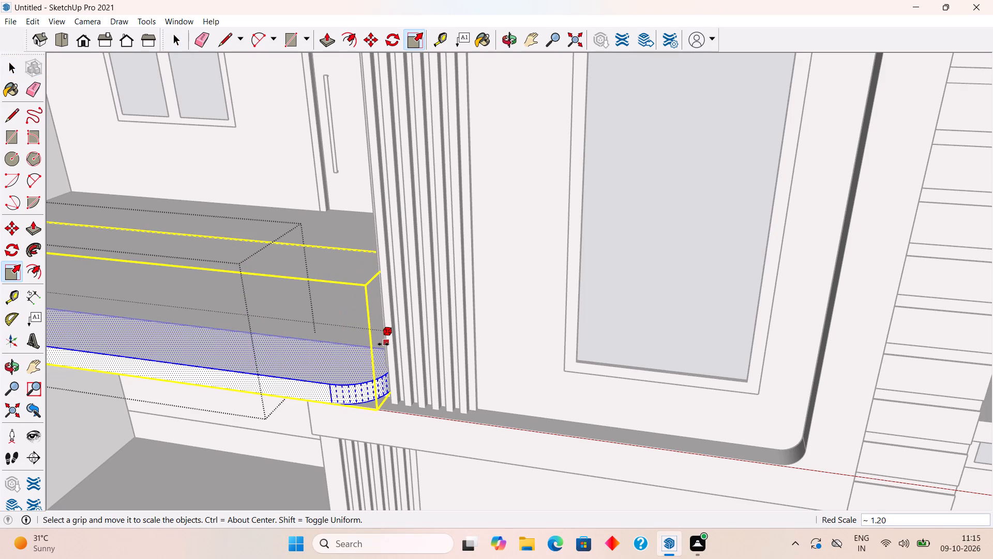
left_click(385, 346)
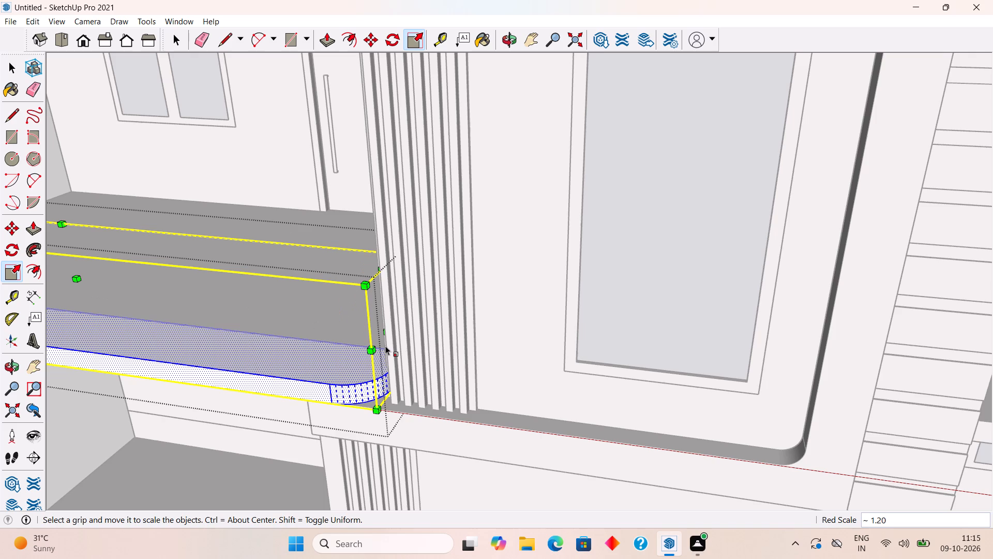
key("space")
scroll(385, 347, "down", 17)
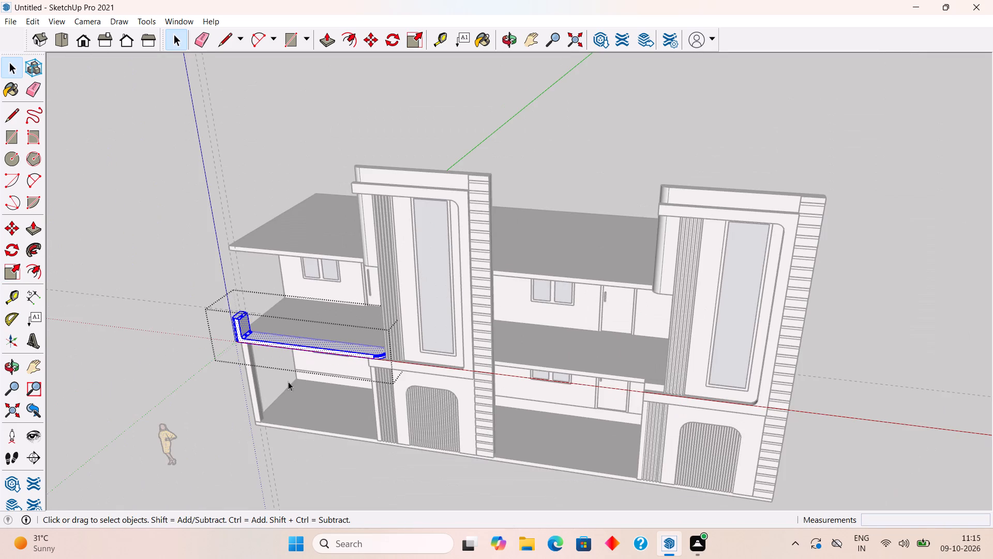
left_click(201, 340)
Inside the band group, scale all the band and upright geometry along the red axis by about 1.01 toward the outer end, and leave the group.
middle_click_drag(287, 388, 434, 289)
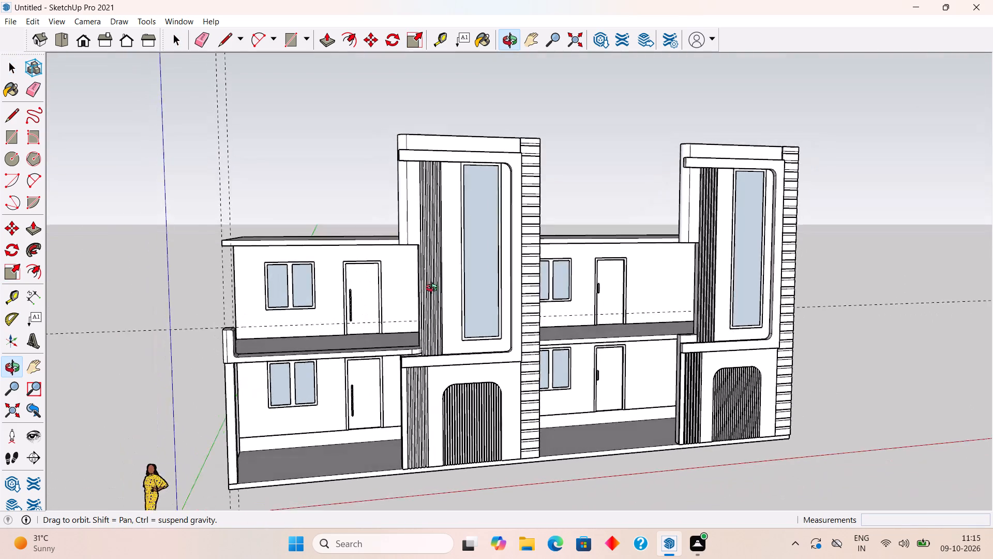
middle_click_drag(434, 289, 458, 305)
scroll(332, 413, "up", 6)
middle_click_drag(353, 388, 319, 370)
scroll(319, 370, "up", 1)
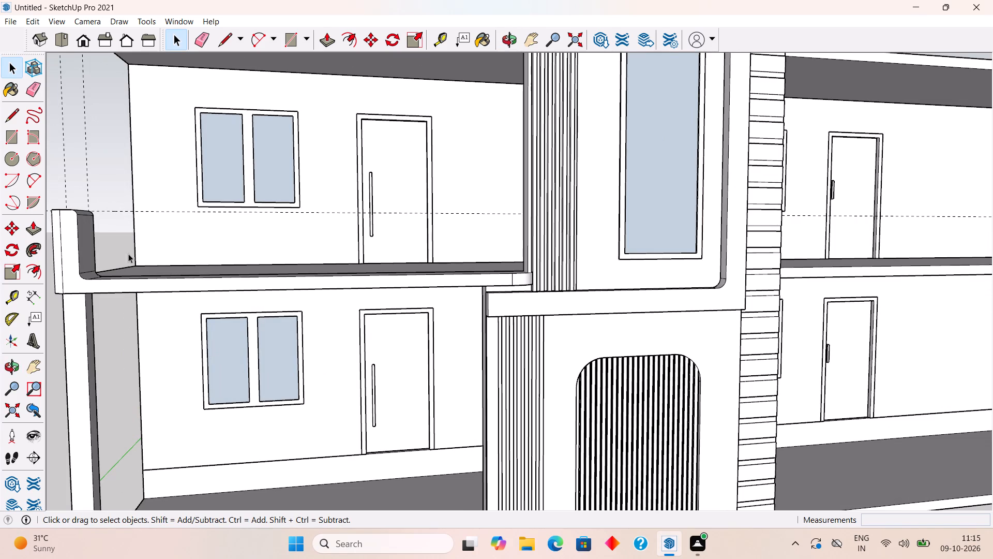
middle_click_drag(122, 264, 240, 254)
triple_click(190, 237)
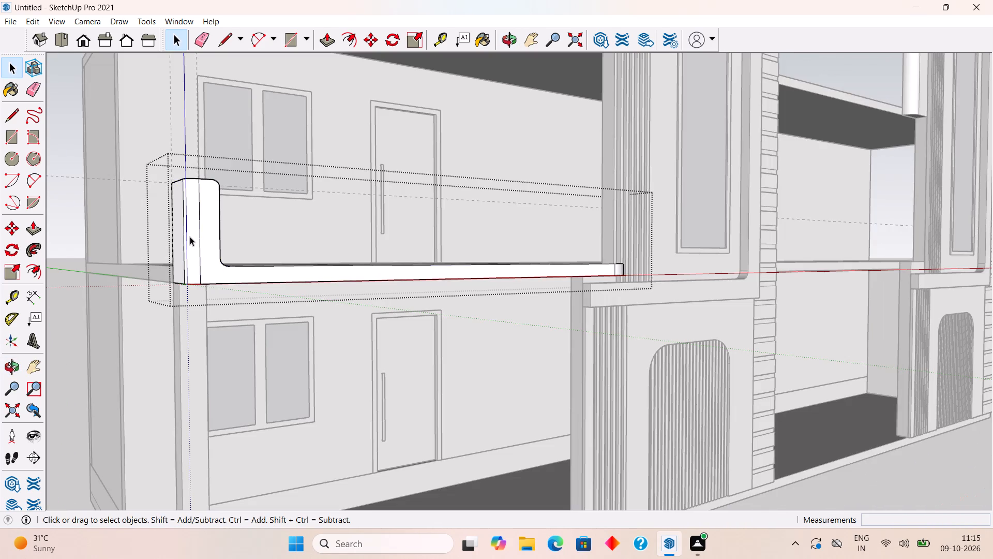
key("s")
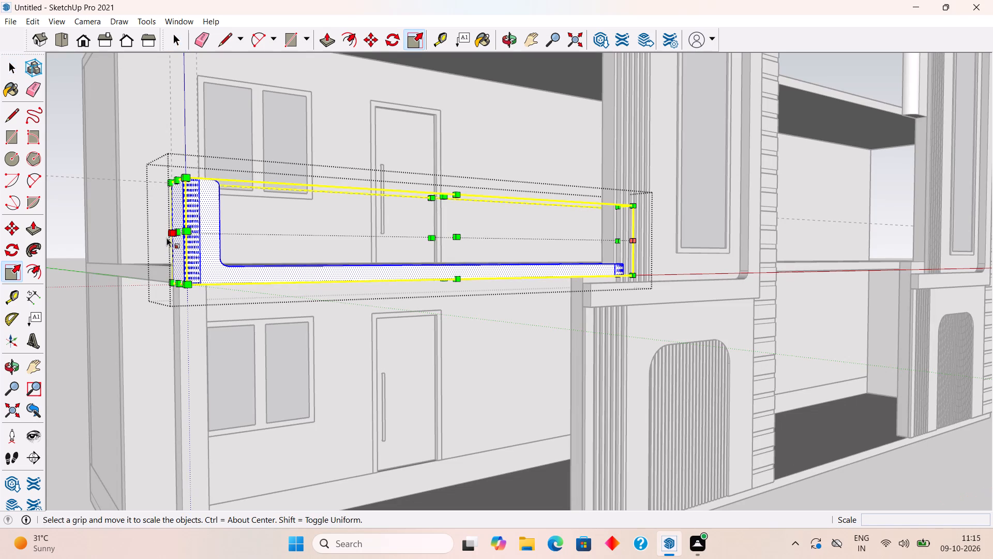
left_click(171, 234)
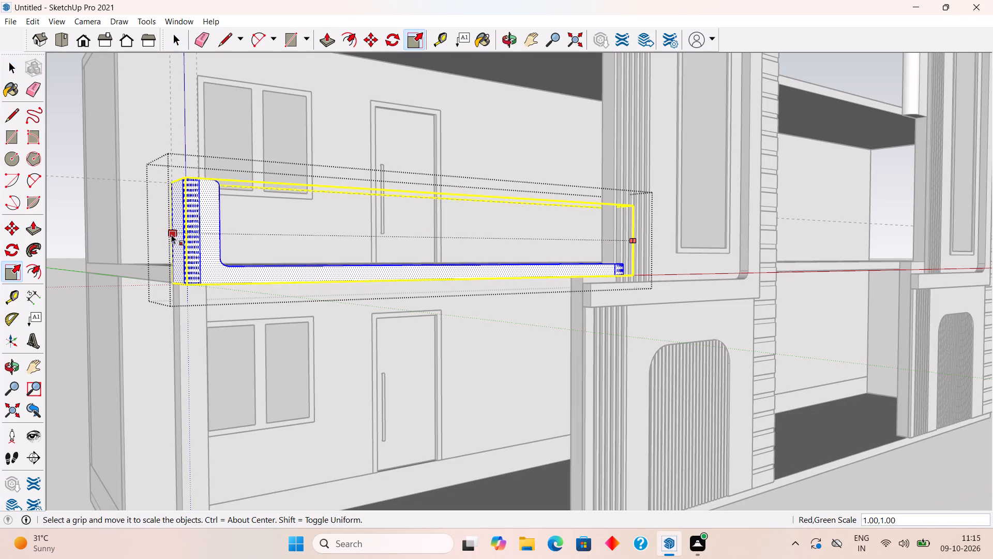
key("space")
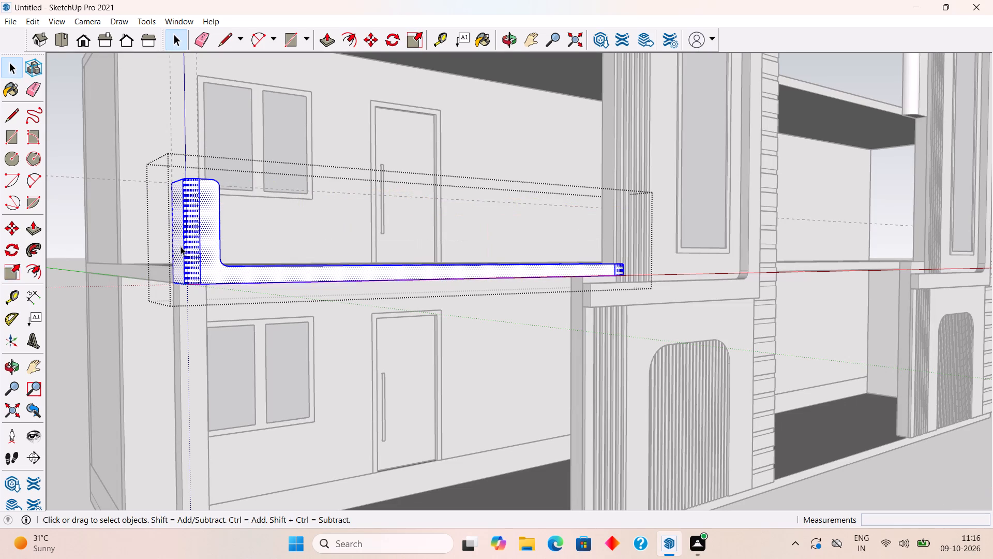
scroll(183, 240, "up", 5)
key("s")
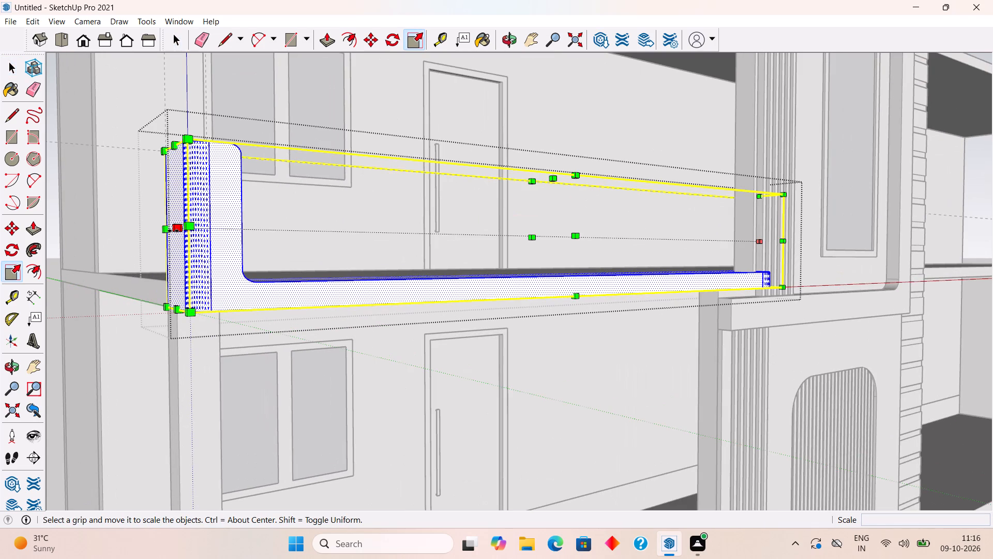
left_click(173, 231)
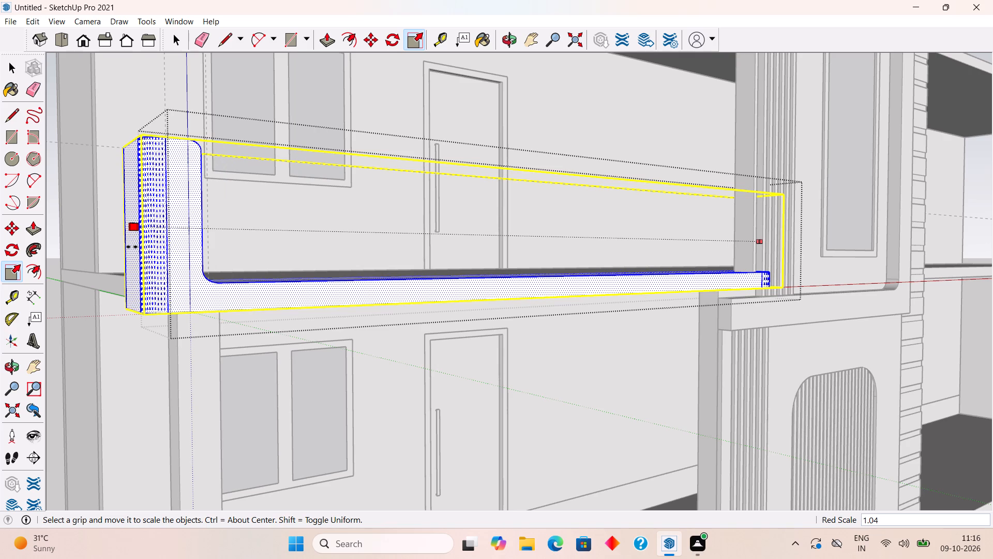
scroll(163, 247, "up", 4)
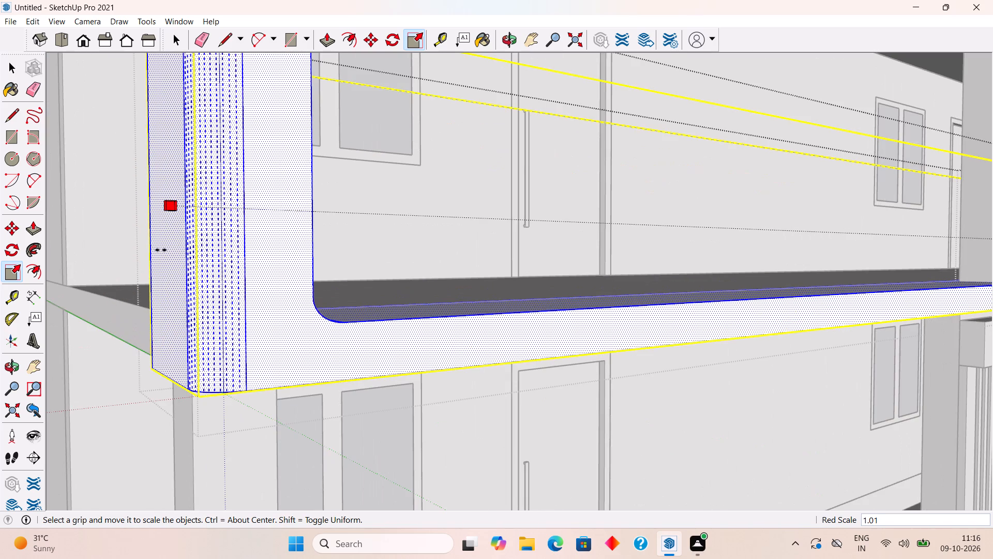
left_click(155, 253)
key("space")
scroll(155, 253, "down", 4)
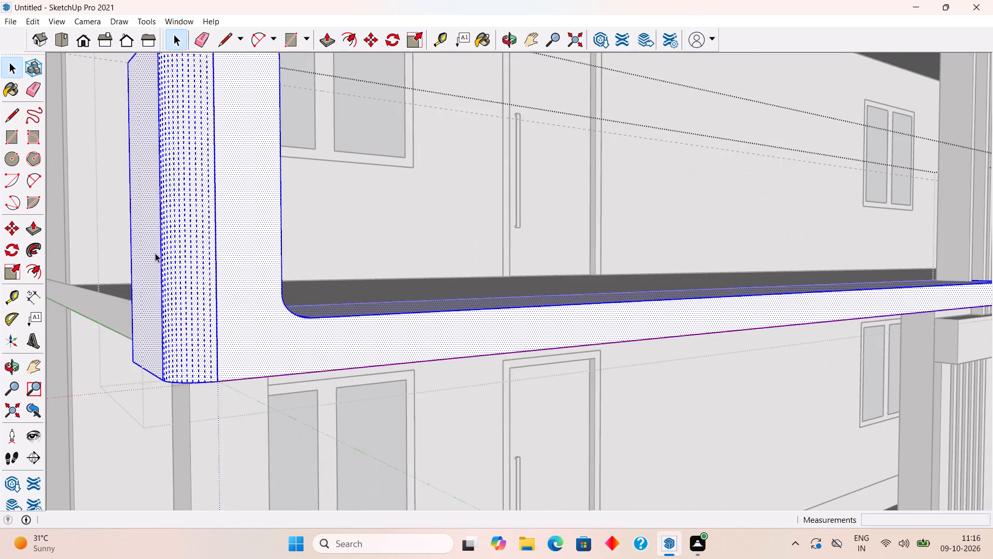
scroll(155, 253, "down", 20)
scroll(155, 253, "down", 2)
left_click(85, 240)
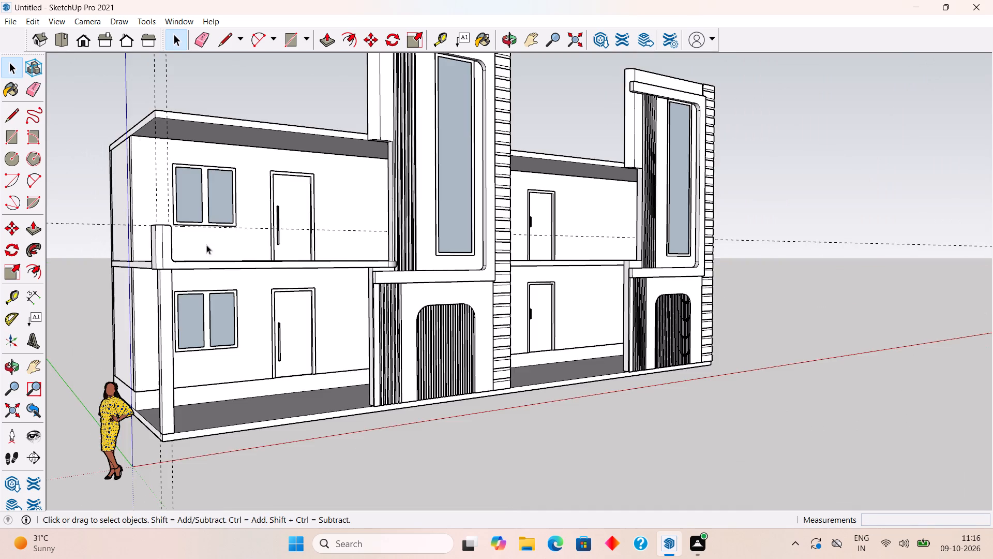
Inside the band group, draw lines about 3" down the upright's rounded outer corner edge and about 5 7/8" across to the arc's other end.
middle_click_drag(261, 244, 149, 268)
scroll(149, 268, "up", 9)
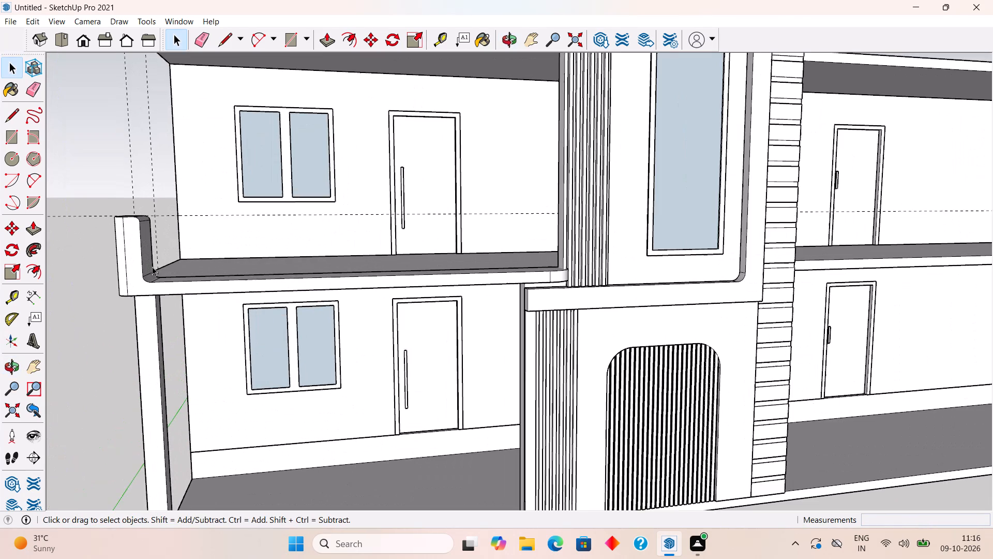
middle_click_drag(152, 267, 204, 285)
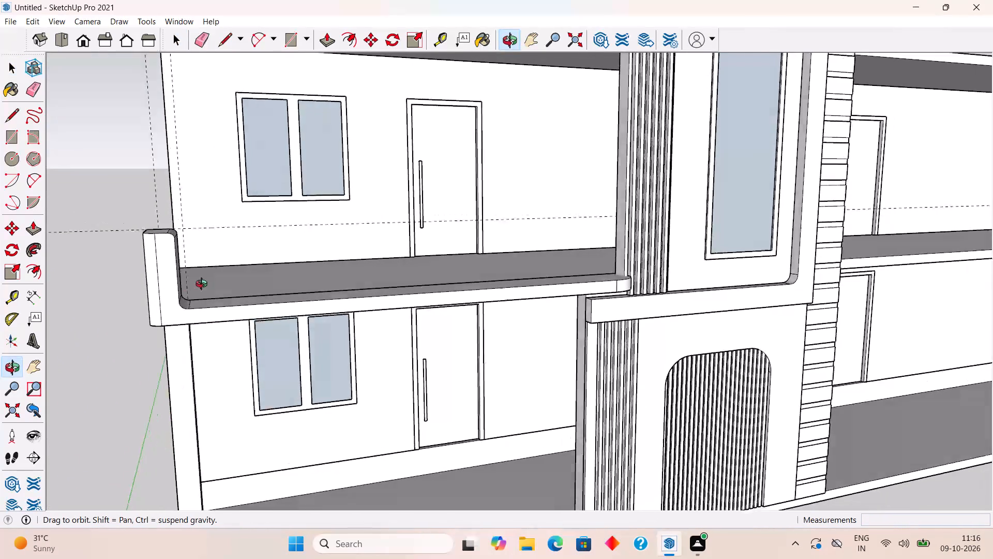
middle_click_drag(204, 285, 289, 303)
scroll(282, 302, "up", 5)
scroll(374, 329, "up", 9)
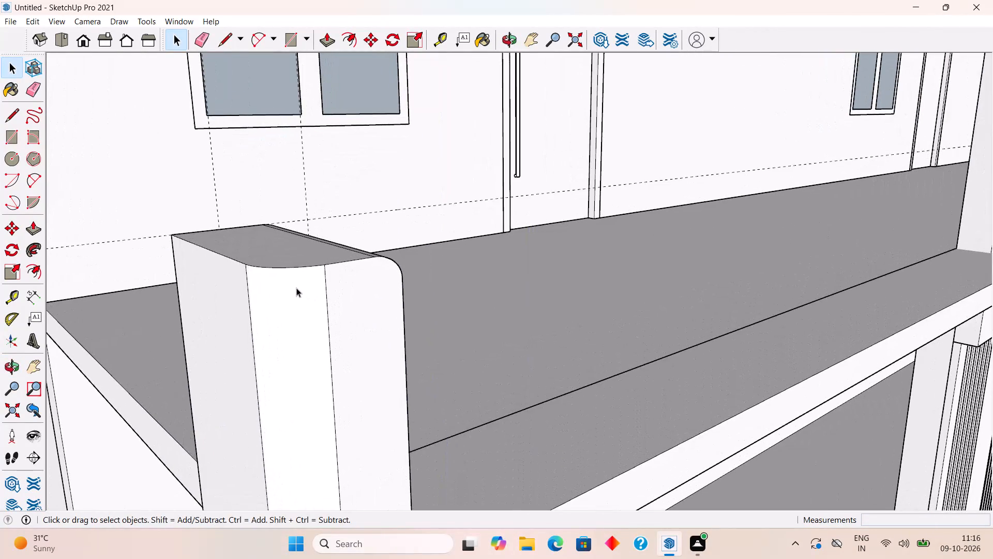
middle_click_drag(291, 298, 241, 445)
triple_click(304, 273)
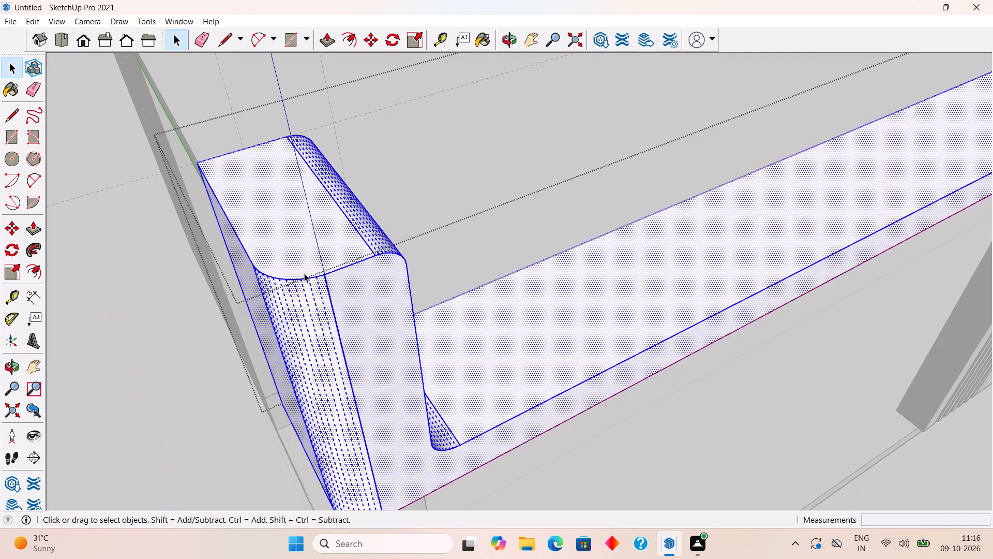
scroll(304, 283, "up", 4)
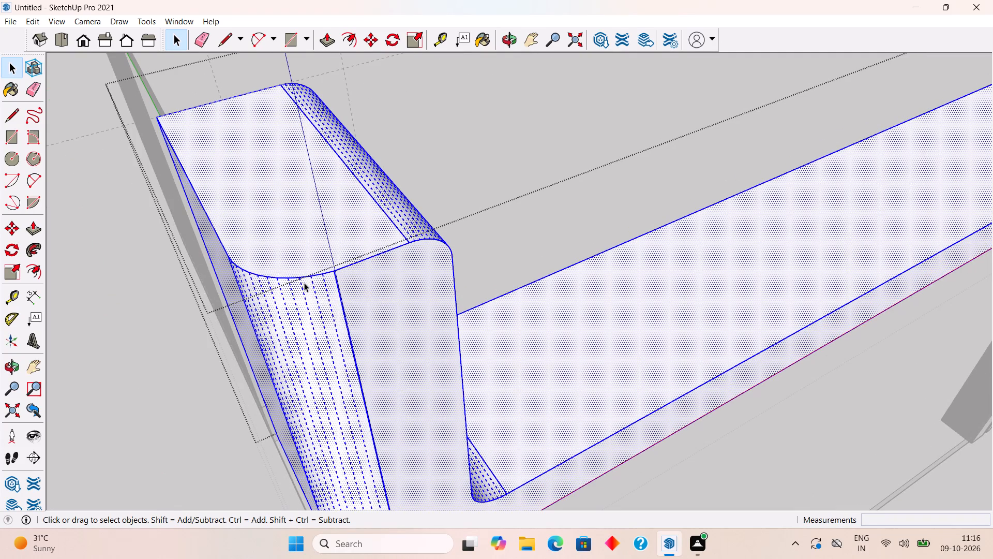
scroll(214, 212, "up", 2)
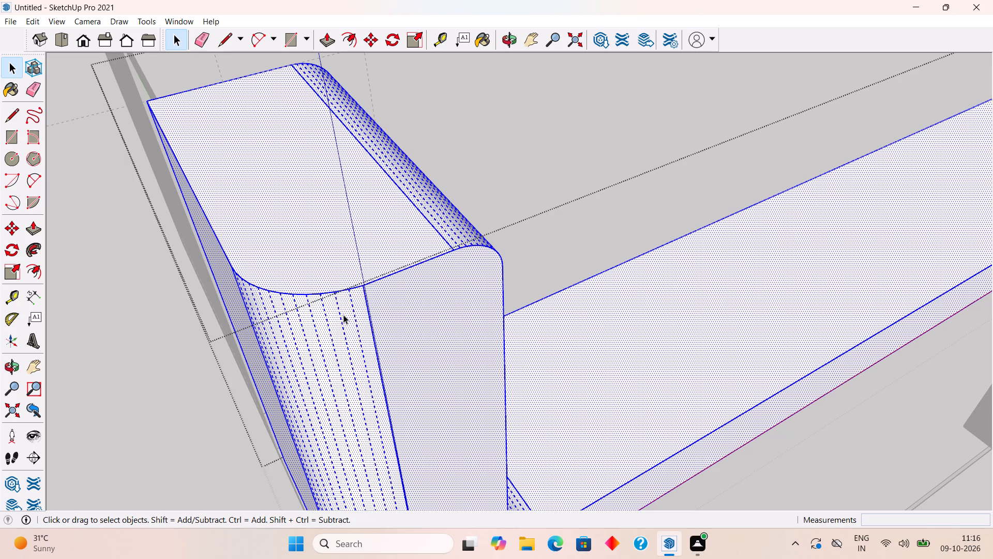
key("l")
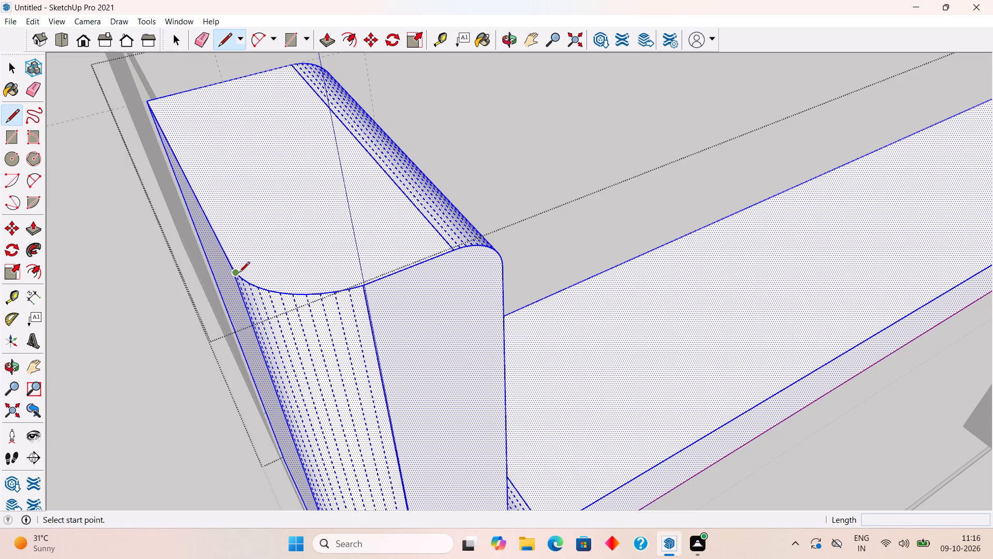
left_click(232, 268)
left_click(259, 326)
left_click(363, 285)
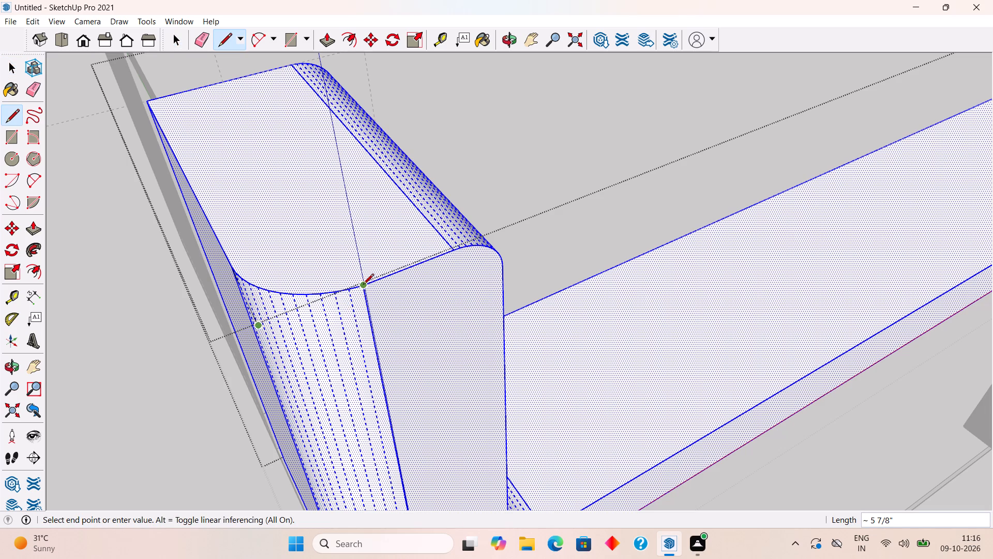
left_click(363, 285)
left_click(254, 322)
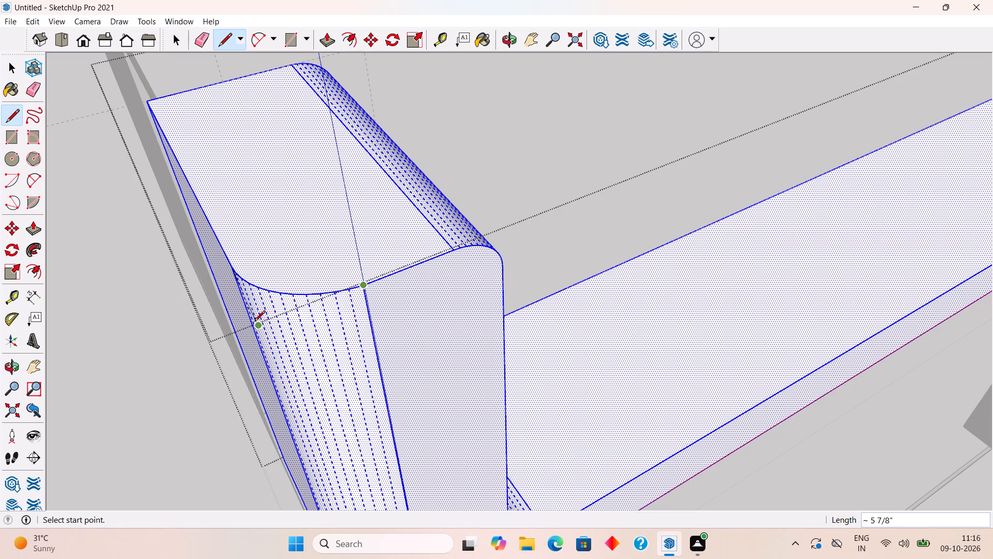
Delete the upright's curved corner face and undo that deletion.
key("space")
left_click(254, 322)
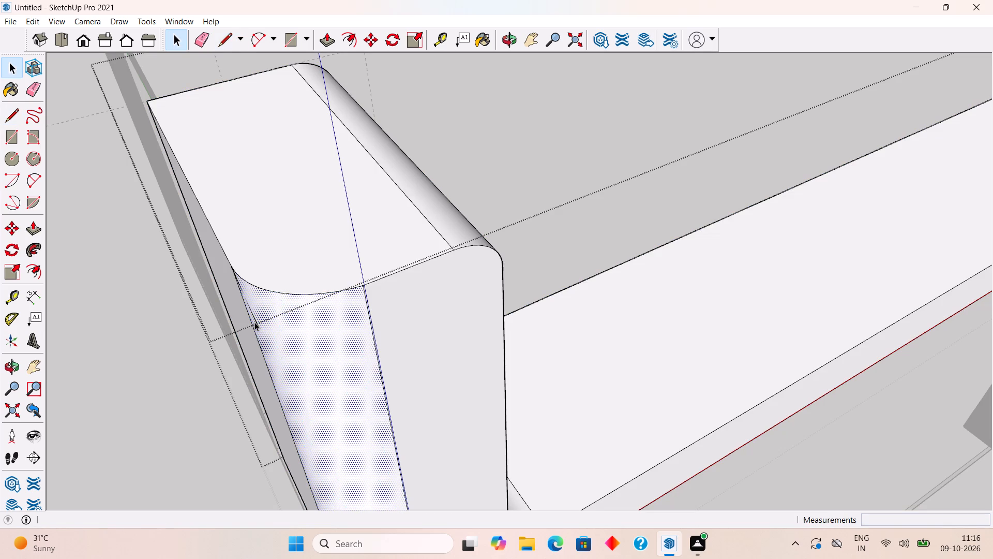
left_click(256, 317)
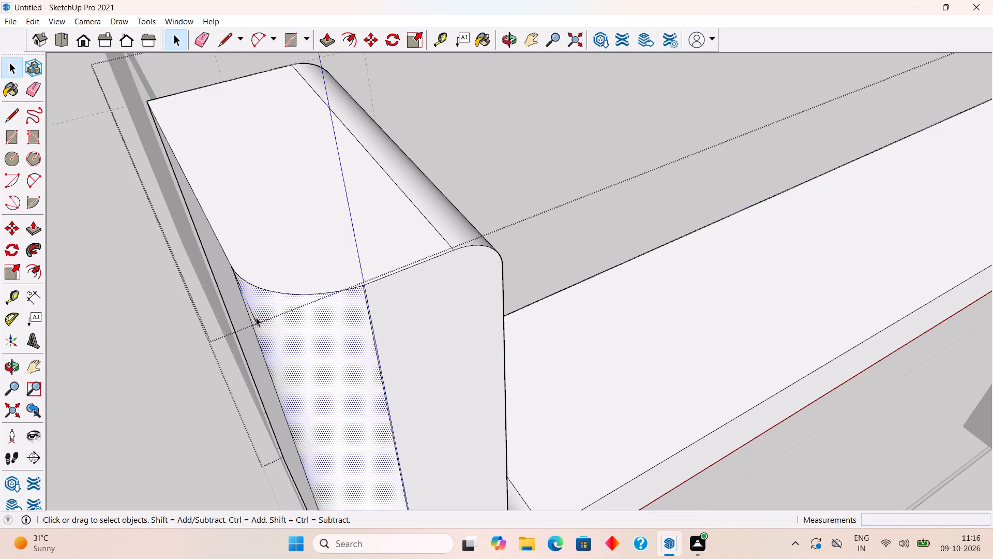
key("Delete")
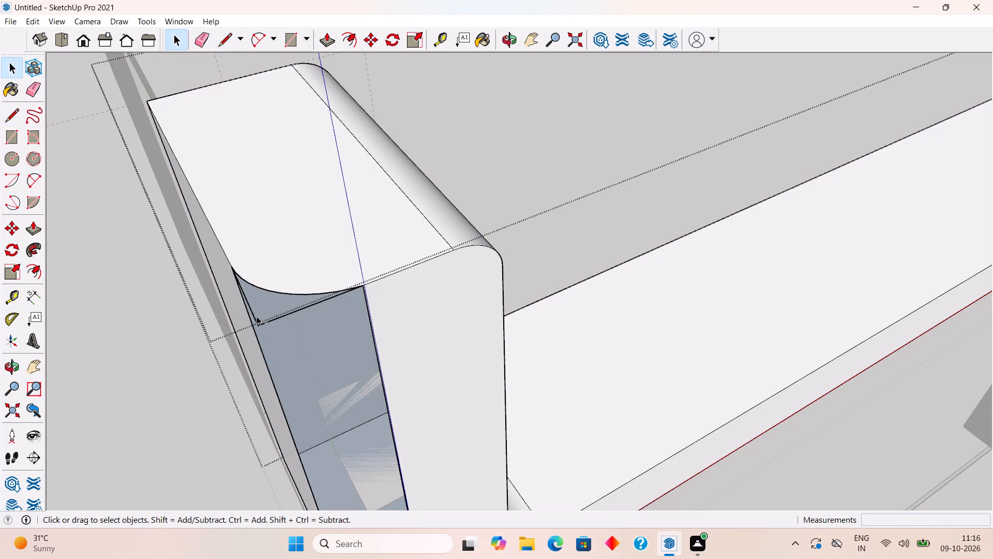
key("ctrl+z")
Delete the short line drawn down the edge of the upright's rounded outer corner.
left_click(257, 324)
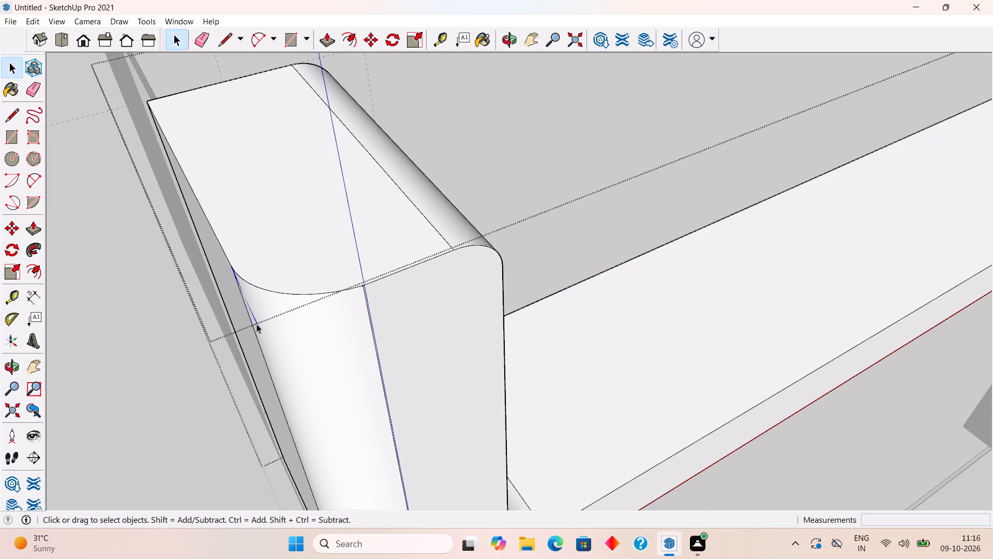
key("Delete")
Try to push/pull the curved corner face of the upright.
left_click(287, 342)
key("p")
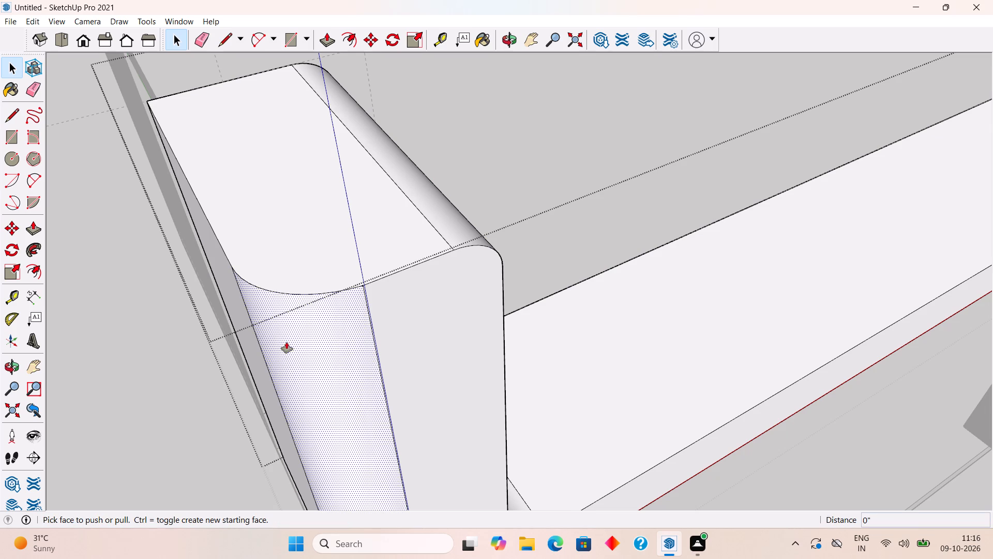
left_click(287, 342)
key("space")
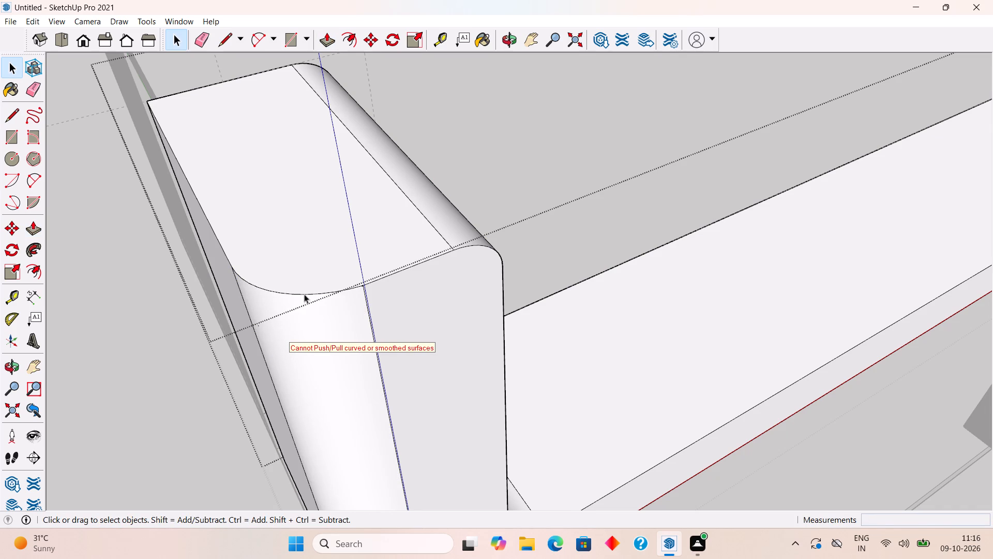
Pull the upright's flat outer end face outward by 1' with Push/Pull.
scroll(312, 287, "down", 5)
middle_click_drag(298, 314, 315, 241)
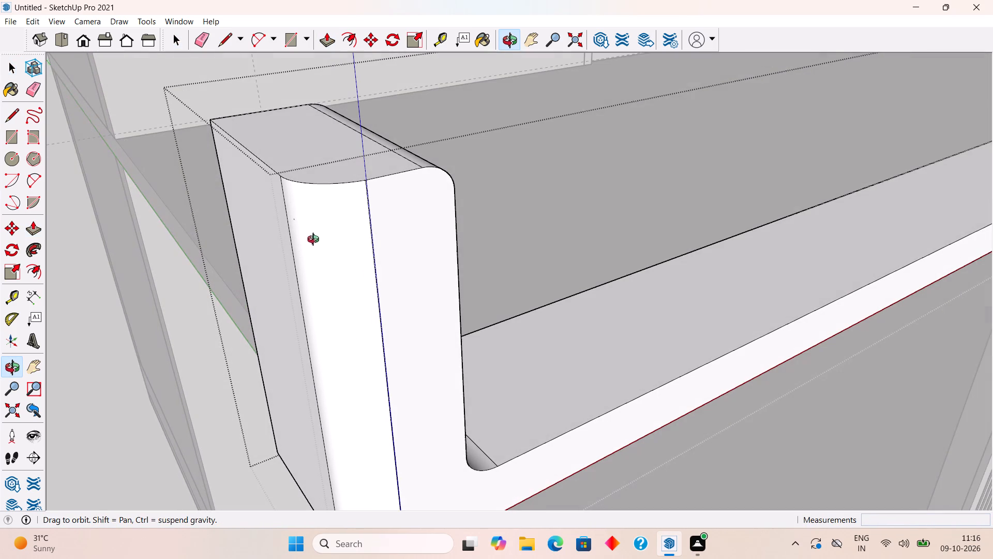
middle_click_drag(315, 241, 315, 241)
left_click_drag(267, 285, 262, 285)
left_click(255, 285)
key("p")
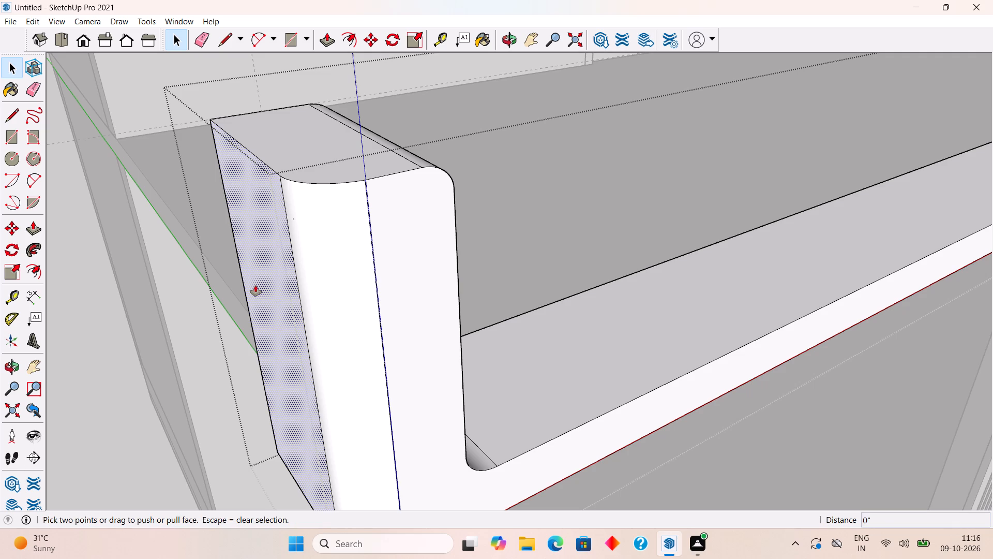
left_click(255, 285)
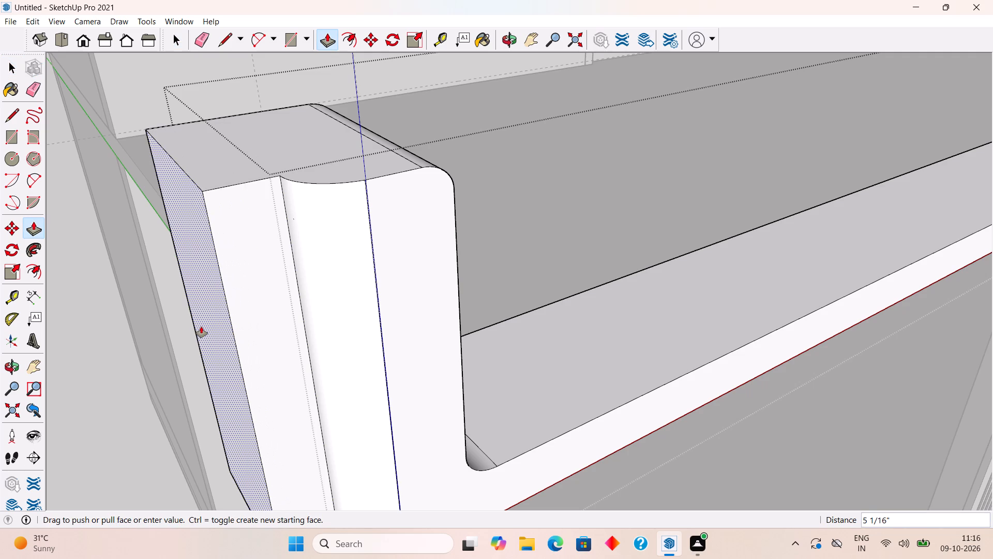
type("1'")
key("Return")
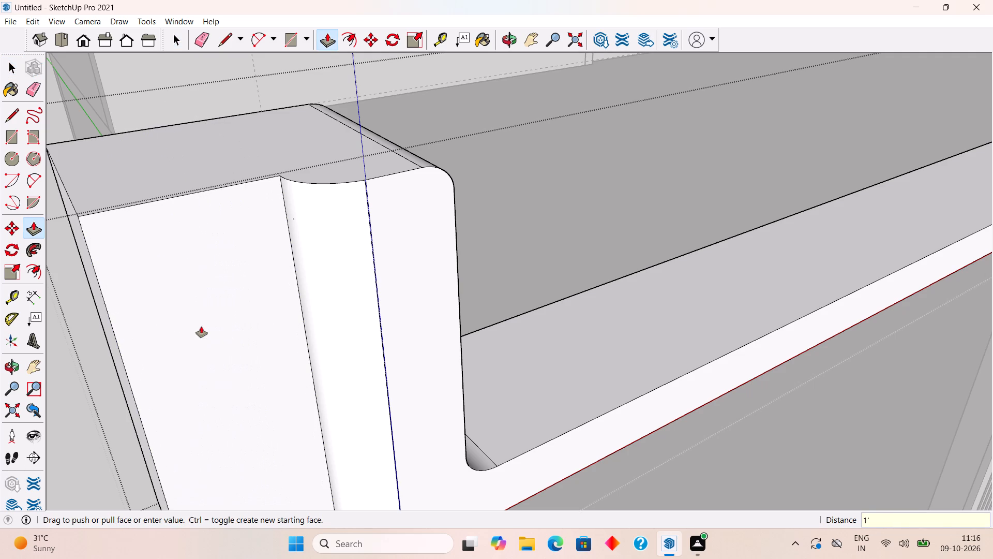
scroll(201, 327, "down", 8)
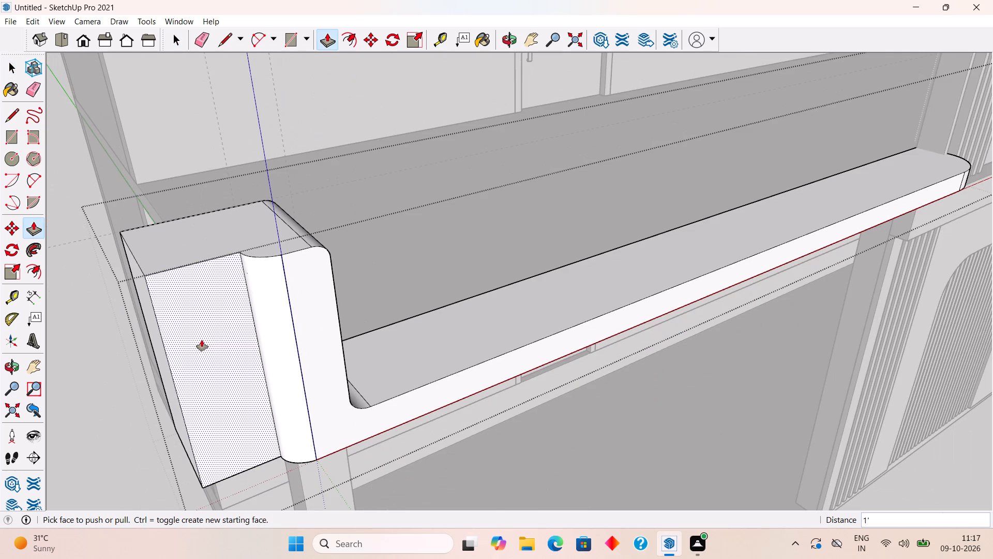
middle_click_drag(239, 345, 263, 378)
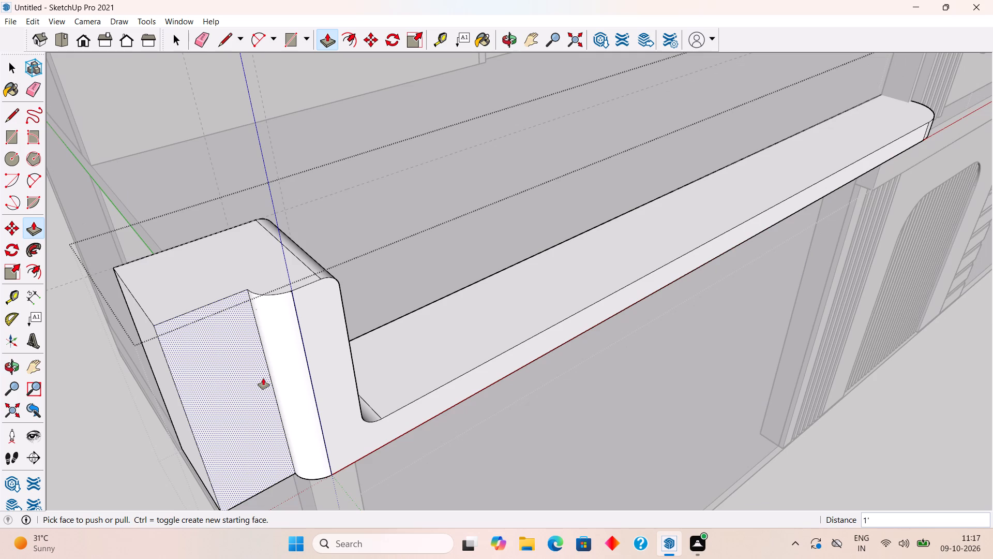
key("space")
Draw an arc about 1' 8 9/16" across on the upright's top face, from its outer side edge to the front corner.
scroll(146, 319, "up", 3)
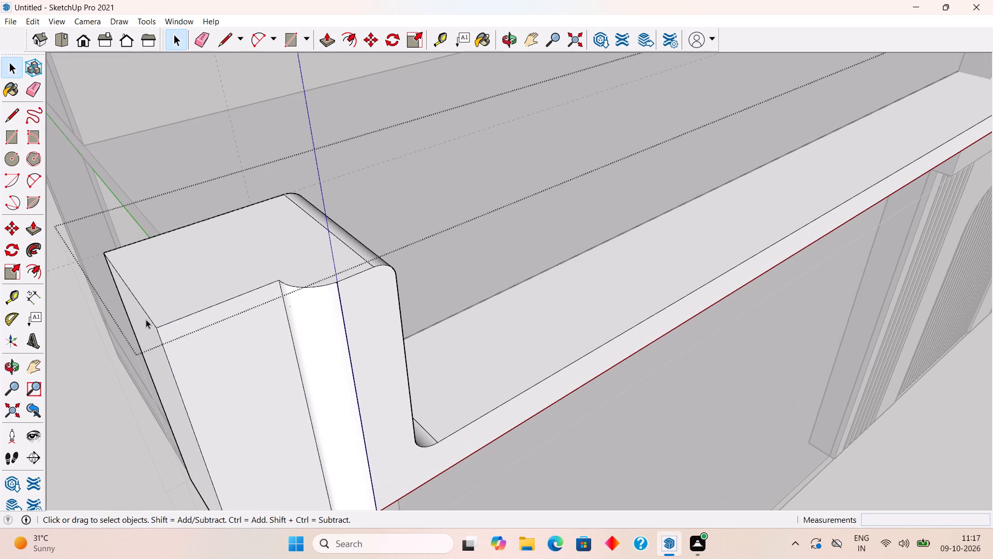
key("a")
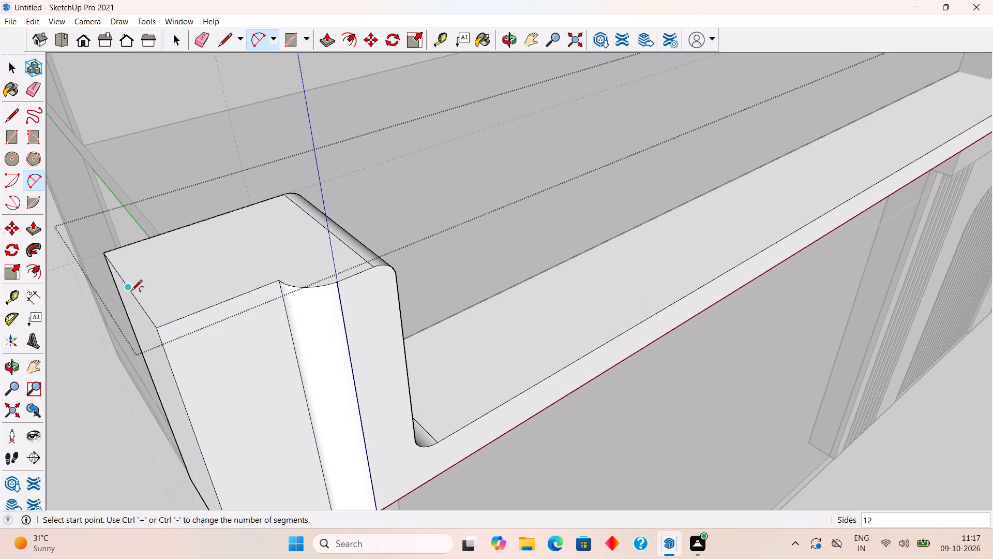
left_click(131, 291)
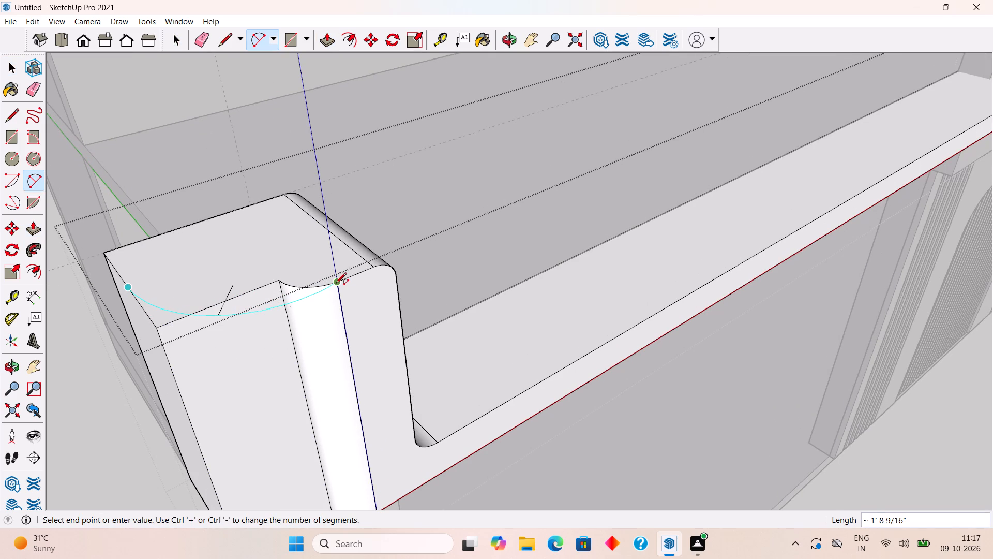
left_click(336, 284)
left_click(336, 284)
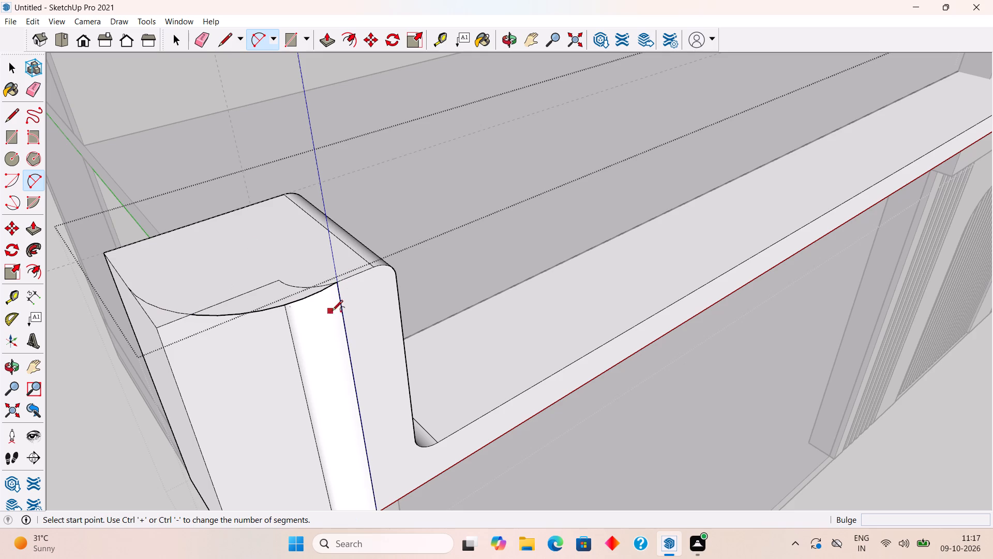
Extrude the overhanging face bounded by the new arc down to the band's underside with Push/Pull.
key("space")
middle_click_drag(263, 237, 252, 202)
middle_click_drag(272, 289, 249, 199)
scroll(252, 211, "up", 5)
middle_click_drag(261, 186, 261, 137)
left_click(268, 160)
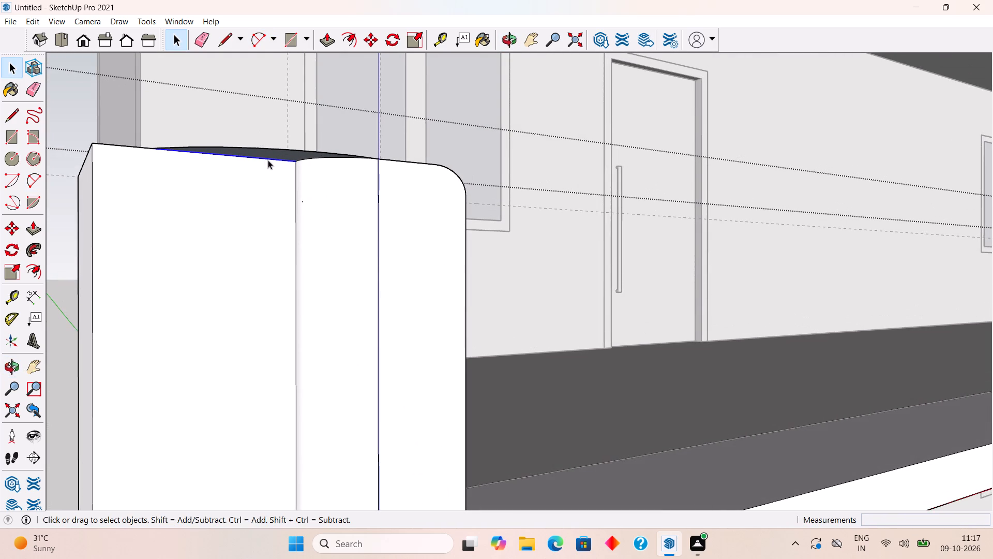
left_click(284, 156)
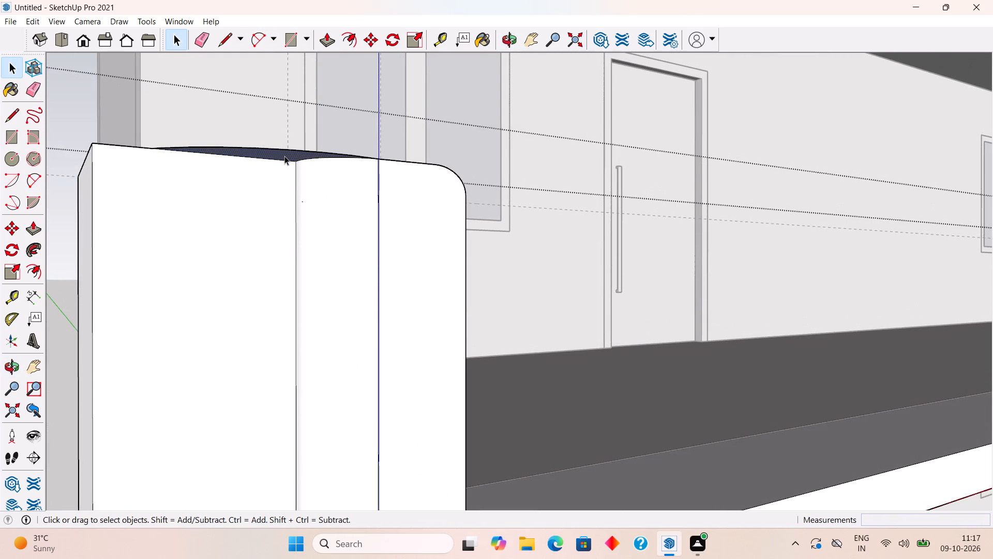
key("p")
key("p")
key("p")
key("p")
key("p")
key("p")
key("p")
key("p")
key("p")
left_click(284, 156)
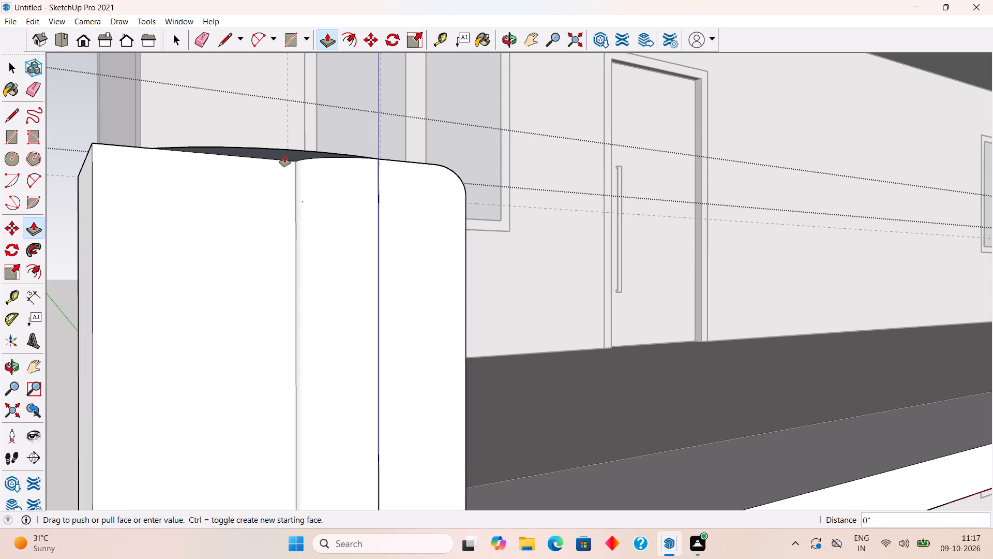
scroll(305, 235, "down", 10)
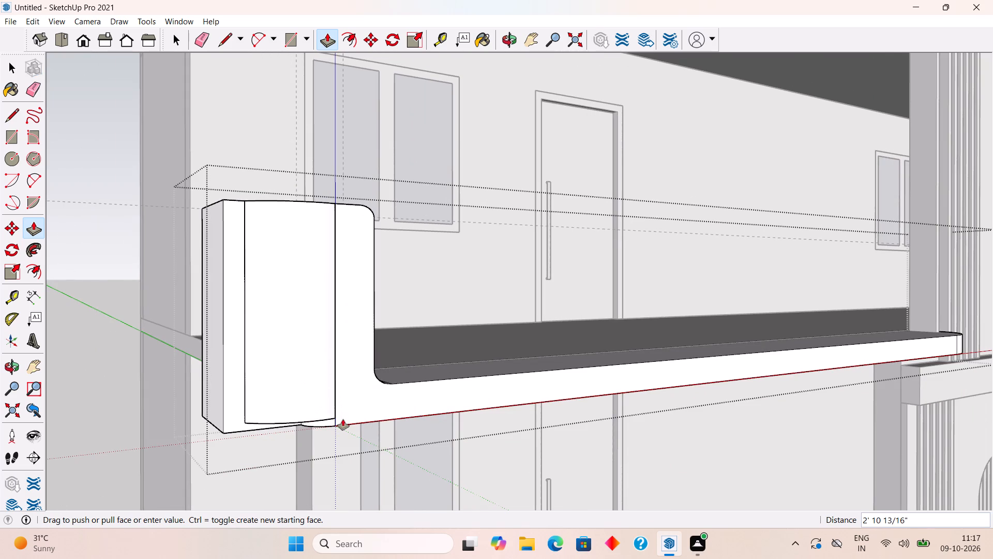
left_click(346, 423)
key("space")
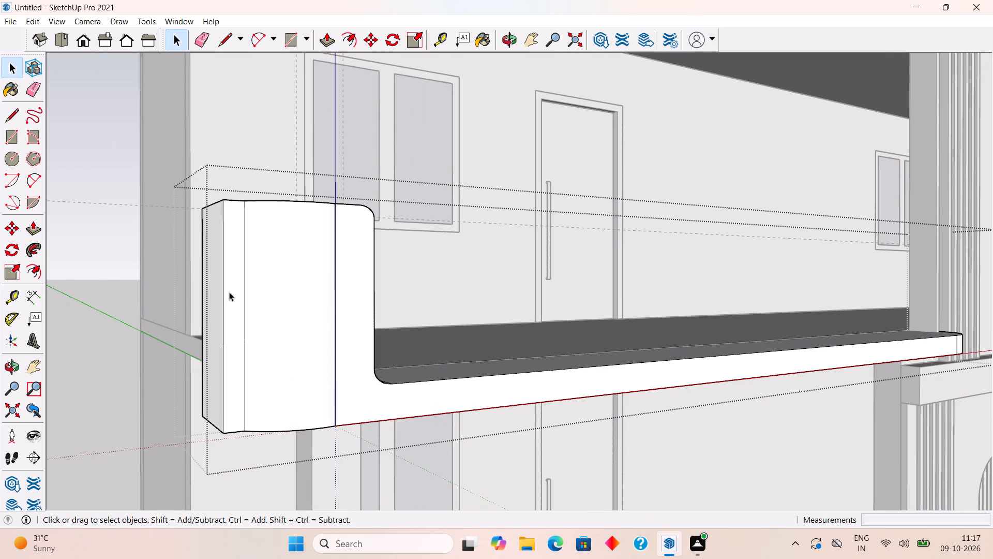
Push the leftover corner face outside the arc down through the upright to cut the corner away.
middle_click_drag(228, 314, 237, 374)
scroll(237, 374, "down", 4)
scroll(240, 429, "up", 4)
middle_click_drag(209, 101, 272, 303)
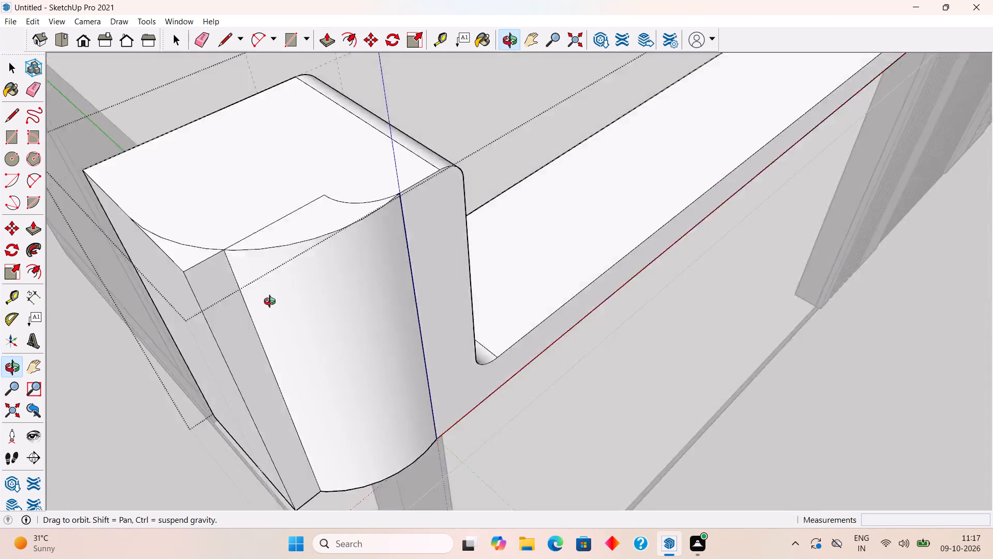
middle_click_drag(272, 303, 279, 318)
scroll(255, 334, "up", 4)
left_click(203, 357)
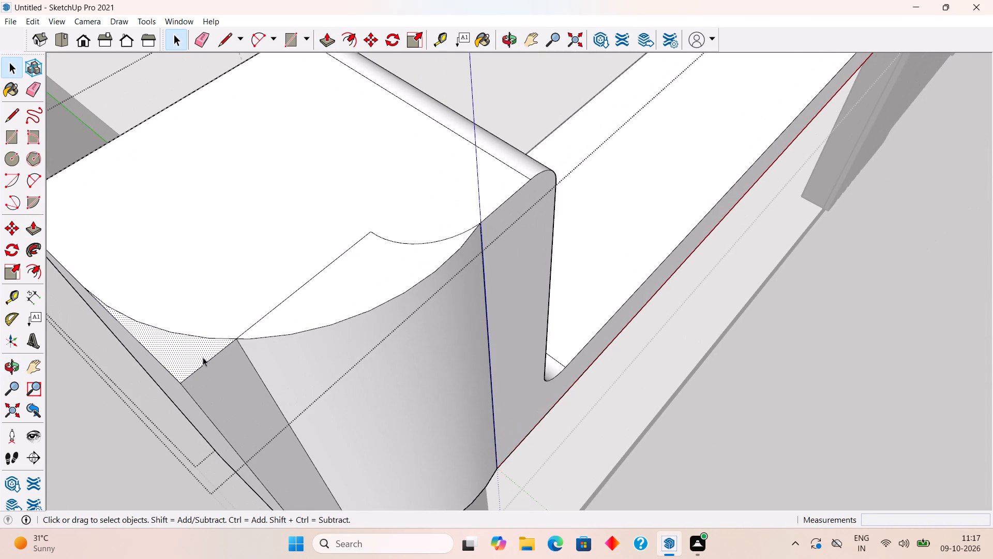
key("p")
left_click(203, 357)
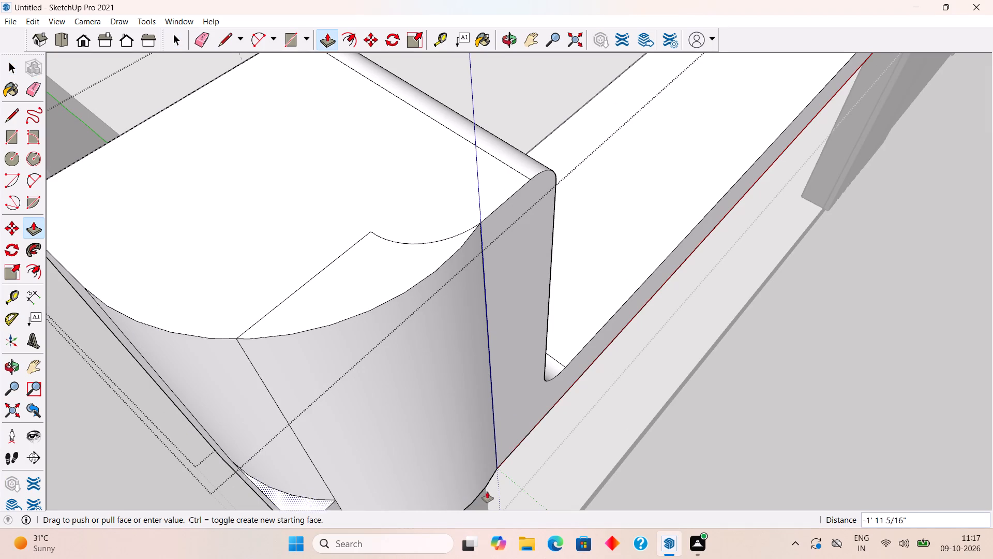
left_click(486, 489)
key("space")
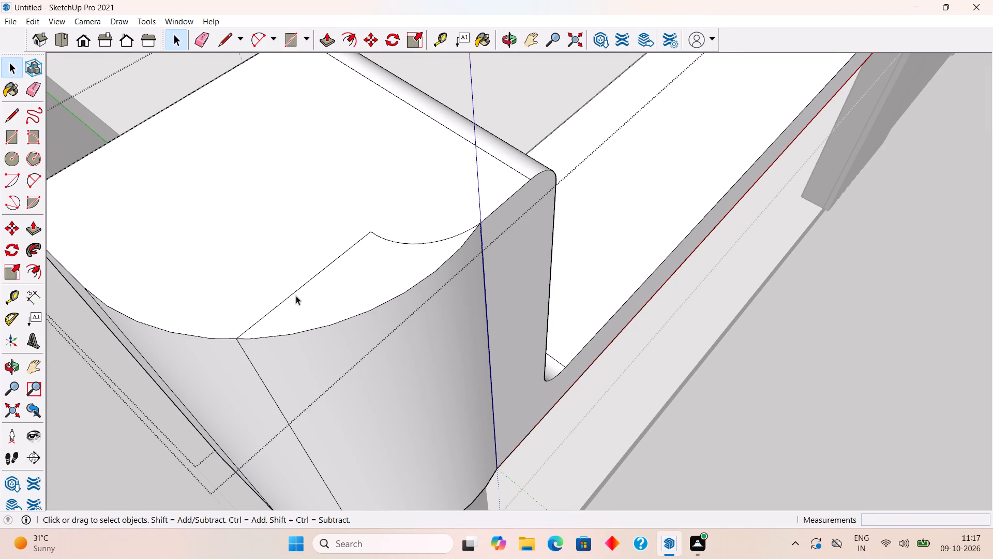
Delete the leftover straight line and old small arc from the upright's top face, and close the band for editing.
scroll(289, 283, "up", 2)
left_click(302, 287)
key("Delete")
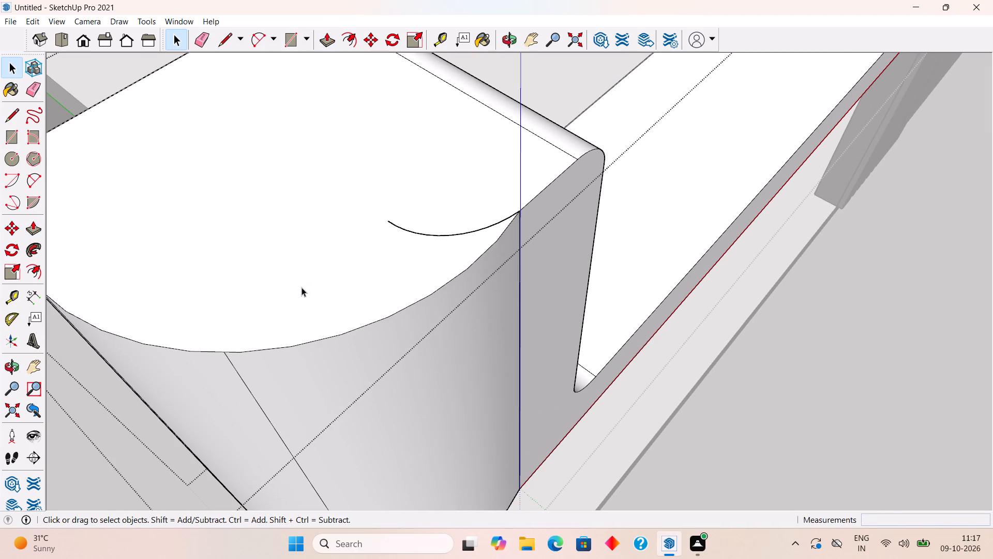
left_click(444, 234)
key("Delete")
scroll(444, 234, "down", 4)
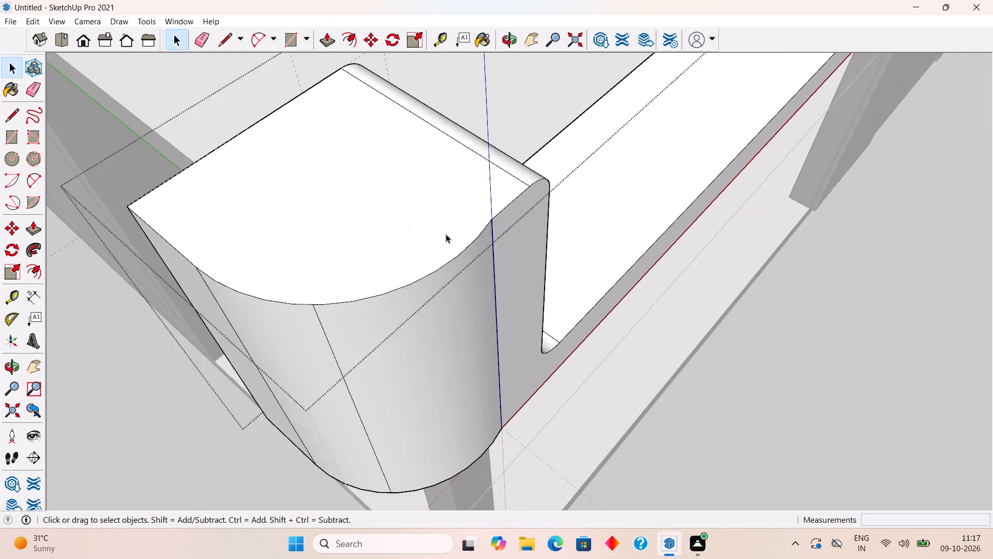
scroll(446, 234, "down", 10)
left_click(655, 388)
Examine the rounded upright and the band's inner corner against the facade.
middle_click_drag(656, 384, 558, 303)
scroll(558, 303, "down", 8)
middle_click_drag(498, 286, 352, 190)
scroll(352, 190, "up", 1)
scroll(445, 190, "up", 6)
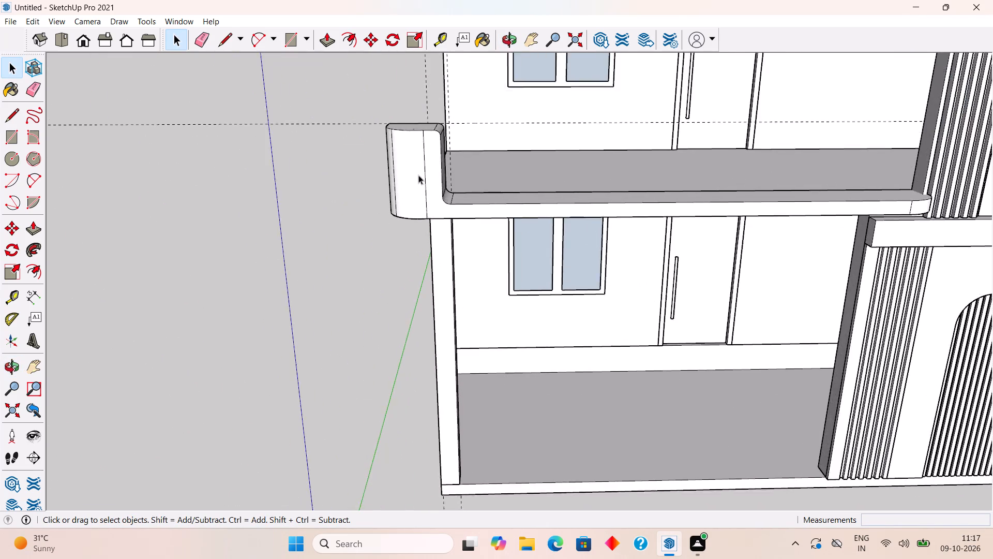
scroll(418, 175, "up", 5)
middle_click_drag(417, 180, 408, 169)
left_click(416, 170)
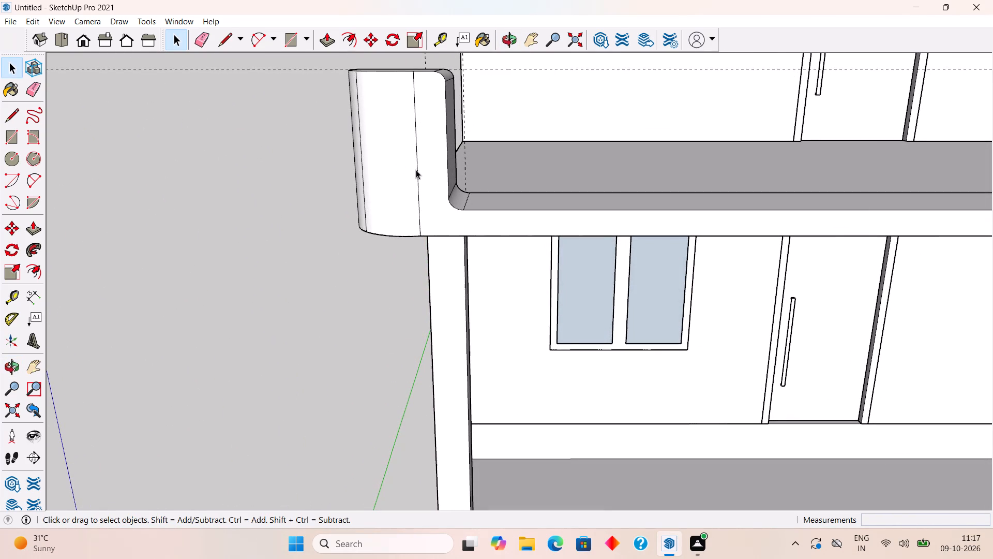
triple_click(416, 170)
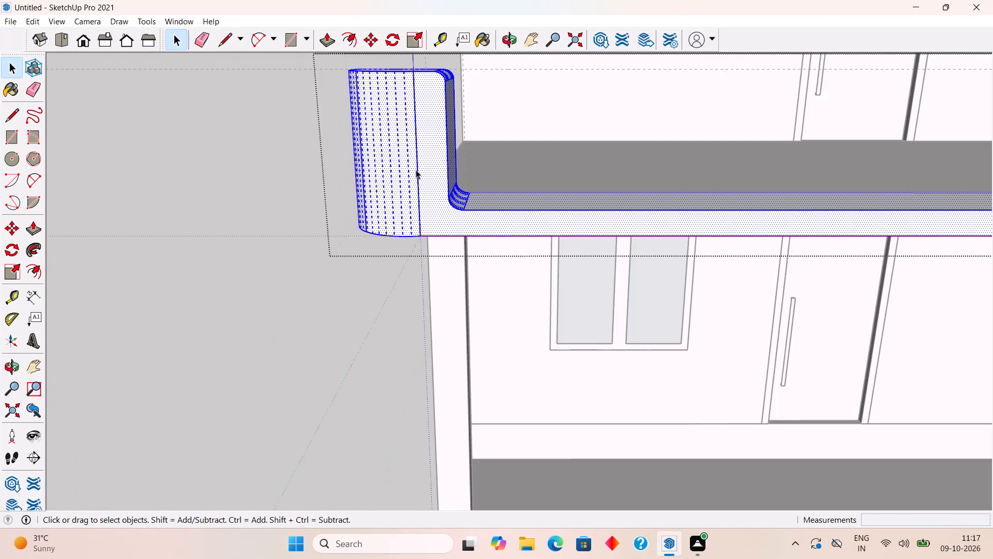
left_click(263, 249)
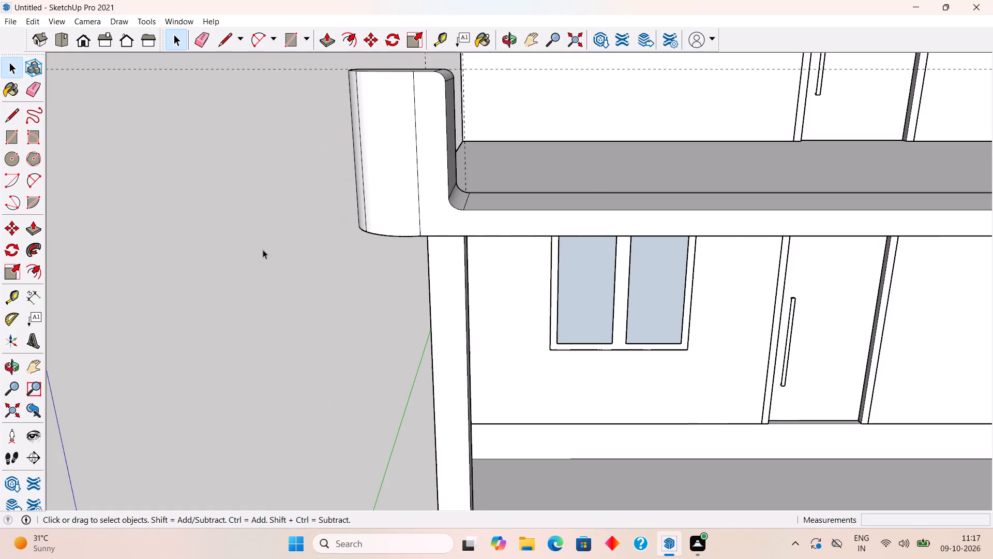
scroll(263, 249, "down", 3)
scroll(488, 158, "up", 3)
scroll(366, 224, "up", 4)
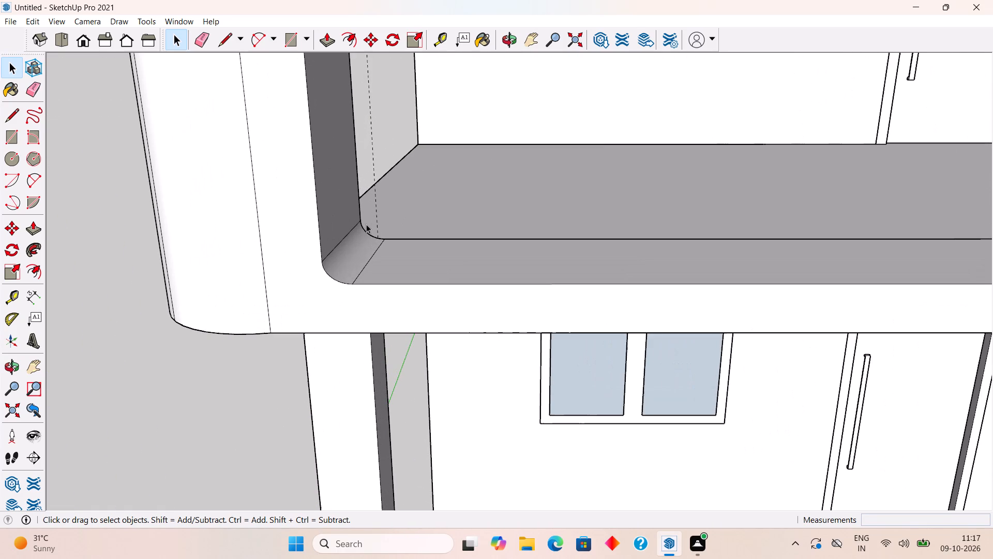
middle_click_drag(367, 236, 406, 285)
scroll(354, 248, "down", 3)
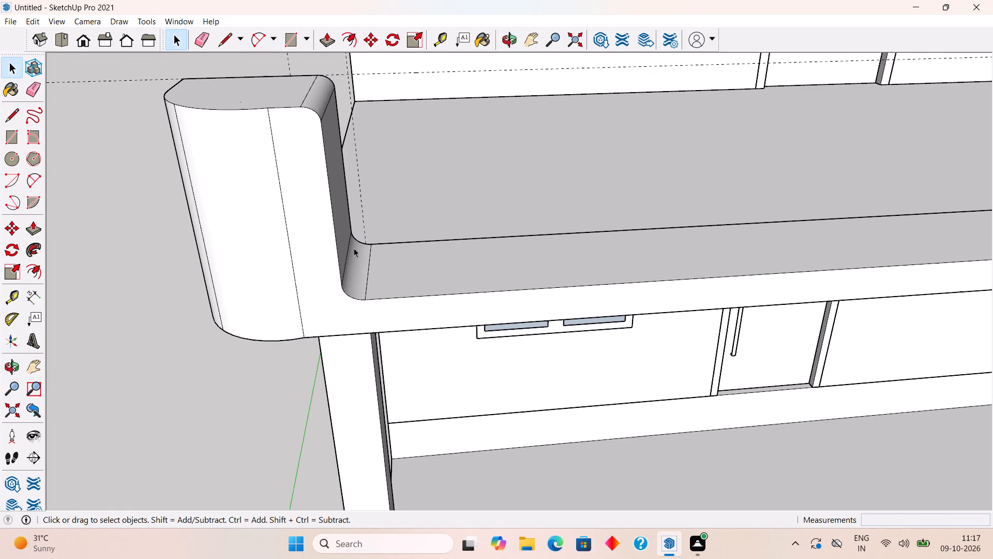
Open the band for editing and pull the upright's inner side face 9" toward the fluted tower with Push/Pull.
left_click(336, 201)
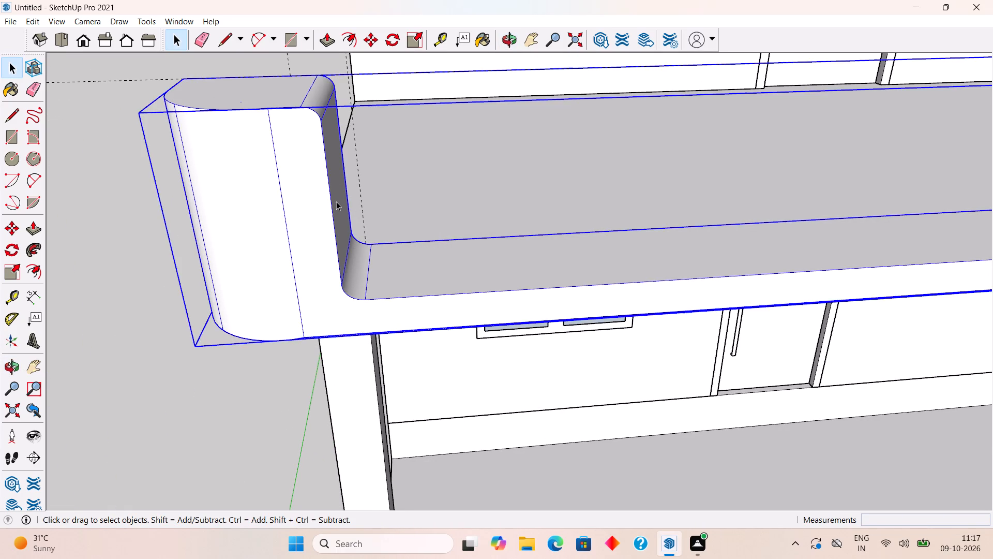
scroll(336, 201, "up", 5)
triple_click(336, 201)
left_click(336, 201)
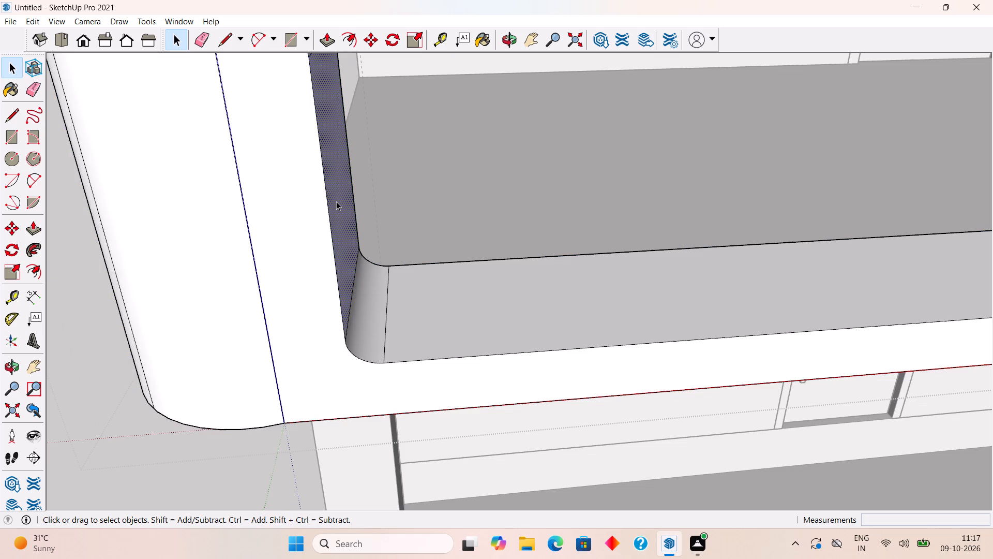
key("p")
left_click(336, 201)
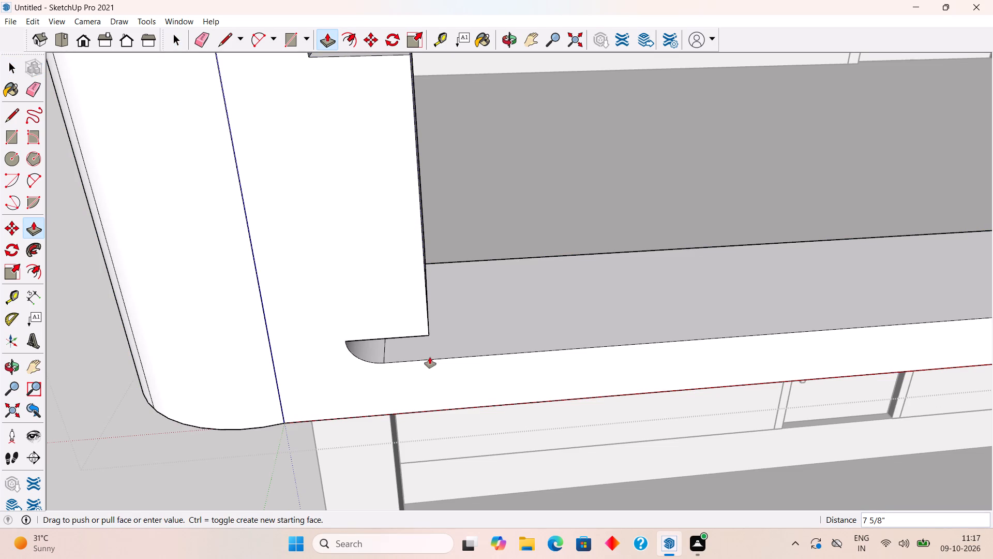
type("9\"")
key("Return")
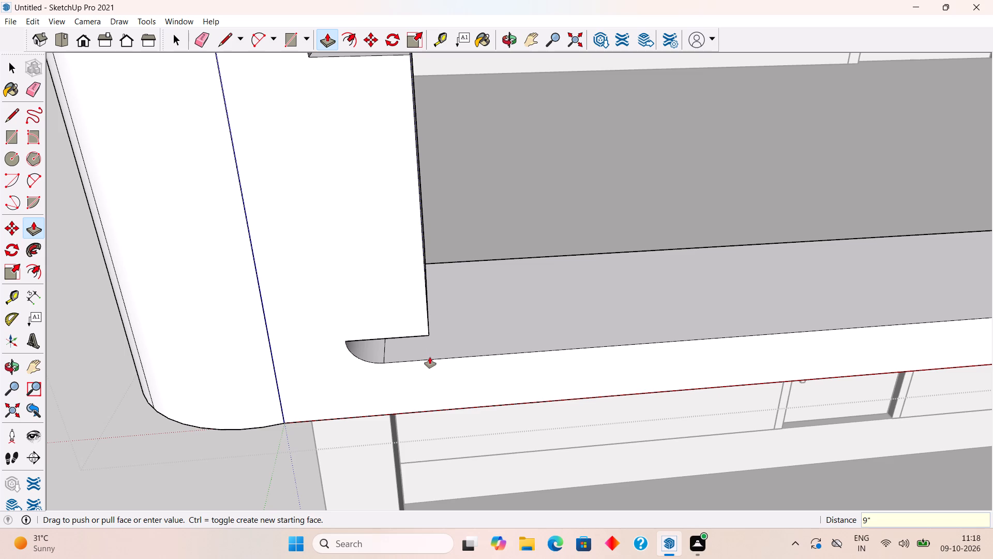
key("v")
Draw an arc with a bulge of about 3 3/8" on the upright's front face, from the old fillet's upper end to the extended inner edge.
middle_click_drag(425, 332, 319, 236)
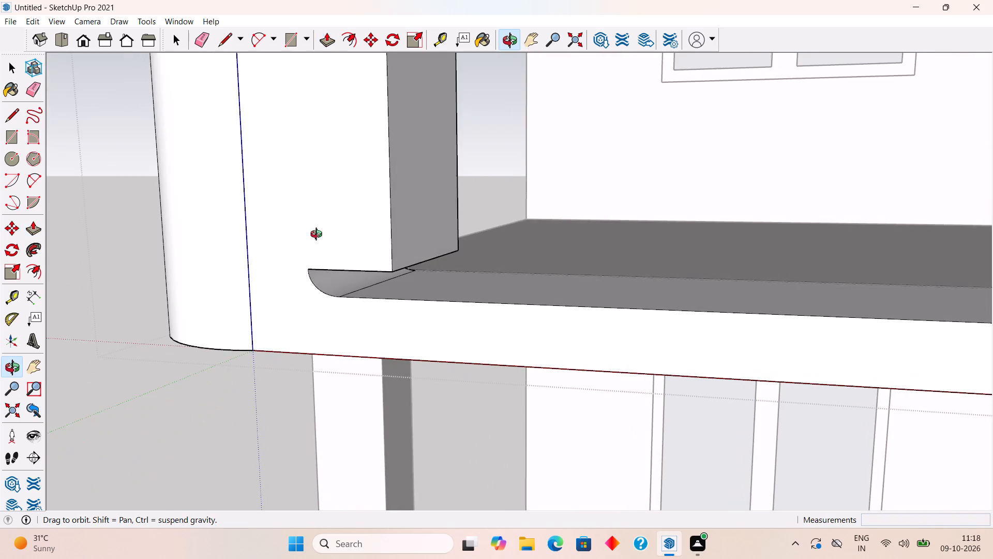
middle_click_drag(319, 236, 325, 255)
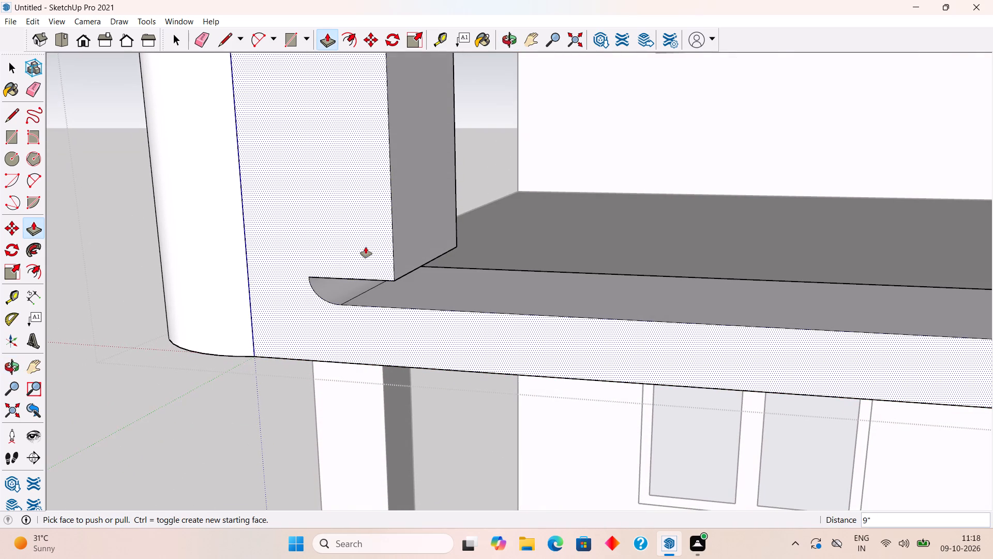
middle_click_drag(379, 247, 403, 266)
scroll(403, 266, "down", 7)
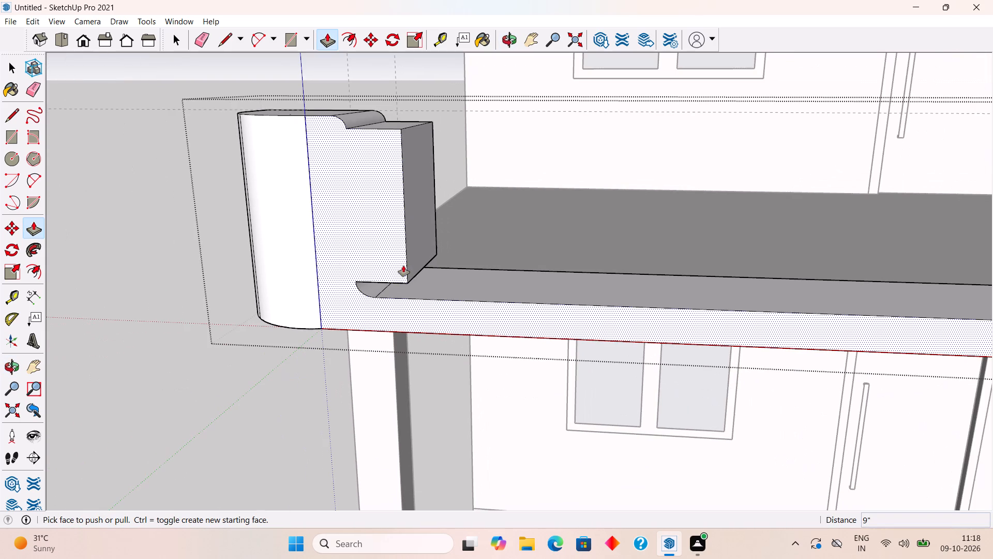
middle_click_drag(404, 272, 414, 340)
scroll(346, 273, "up", 4)
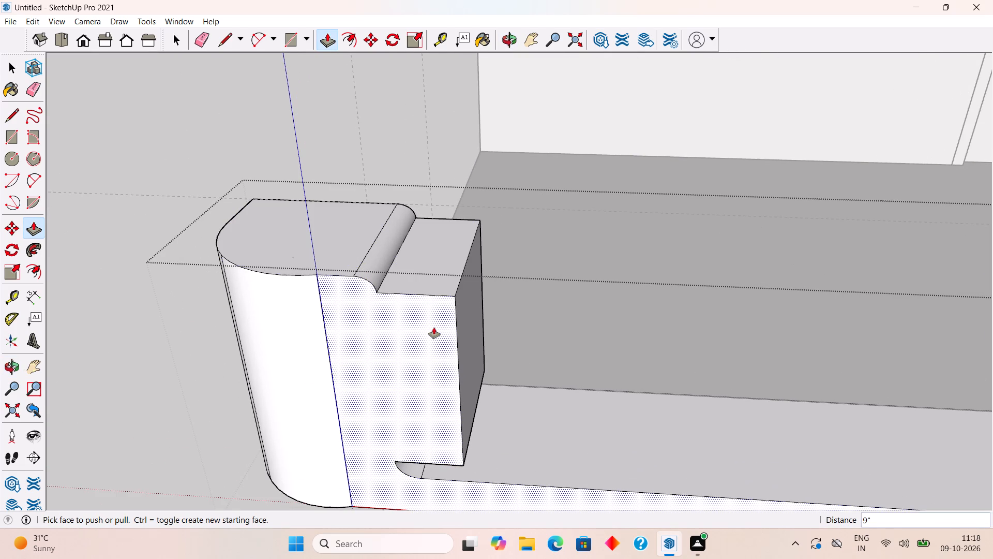
middle_click_drag(427, 322, 425, 276)
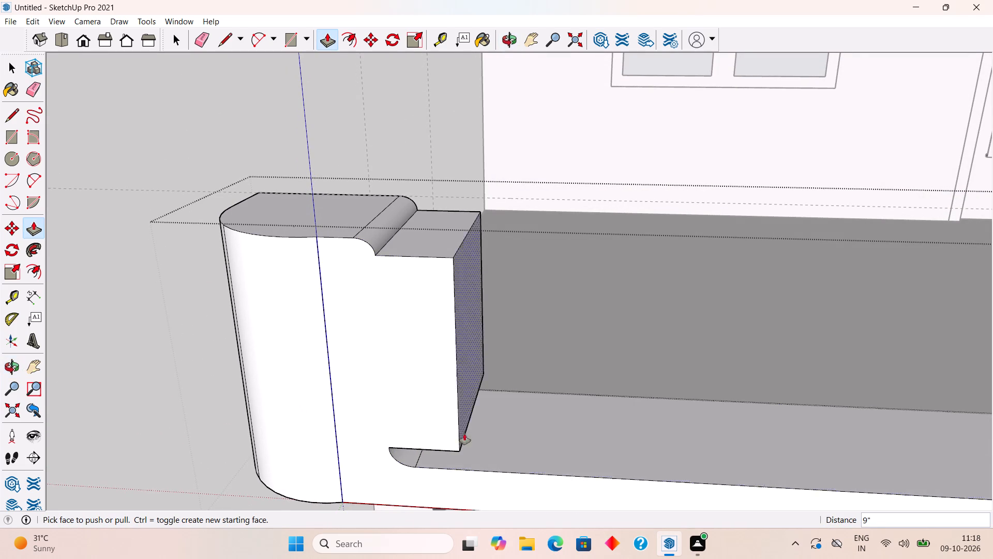
key("space")
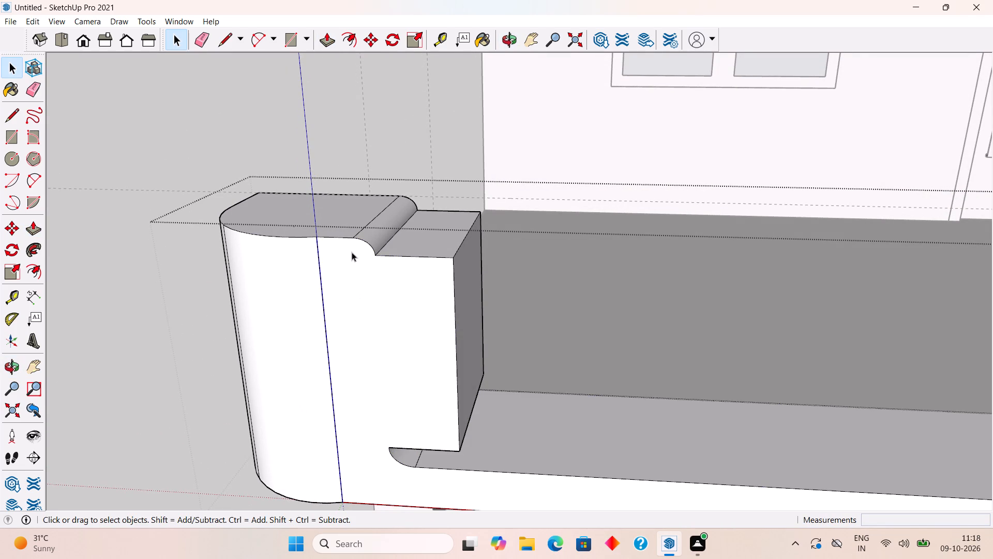
key("a")
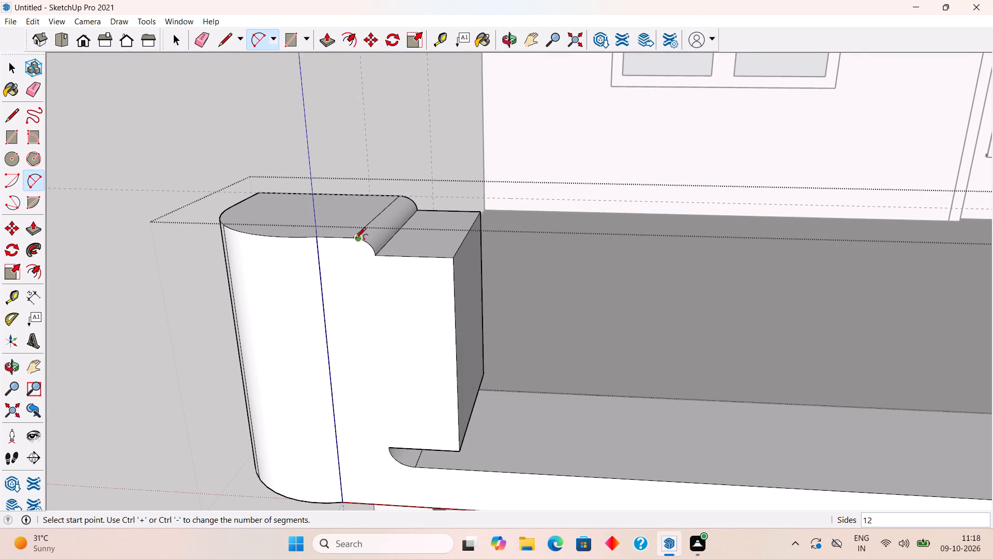
left_click(353, 241)
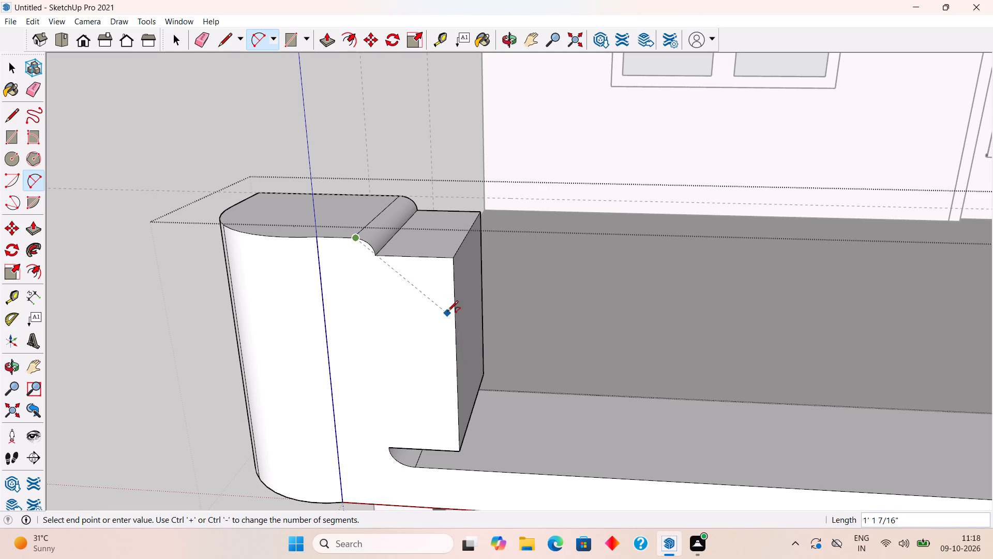
left_click(455, 317)
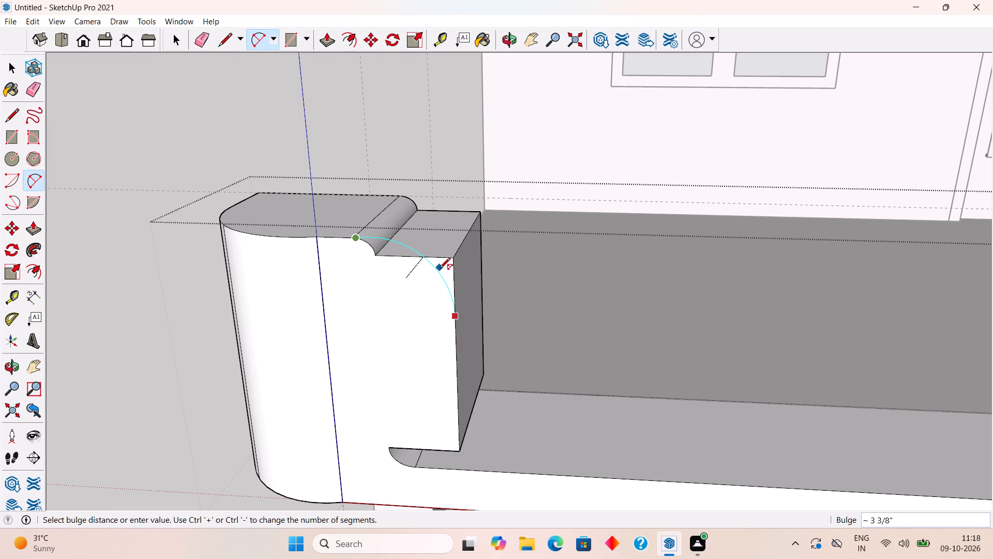
left_click(440, 269)
key("space")
middle_click_drag(443, 260, 204, 321)
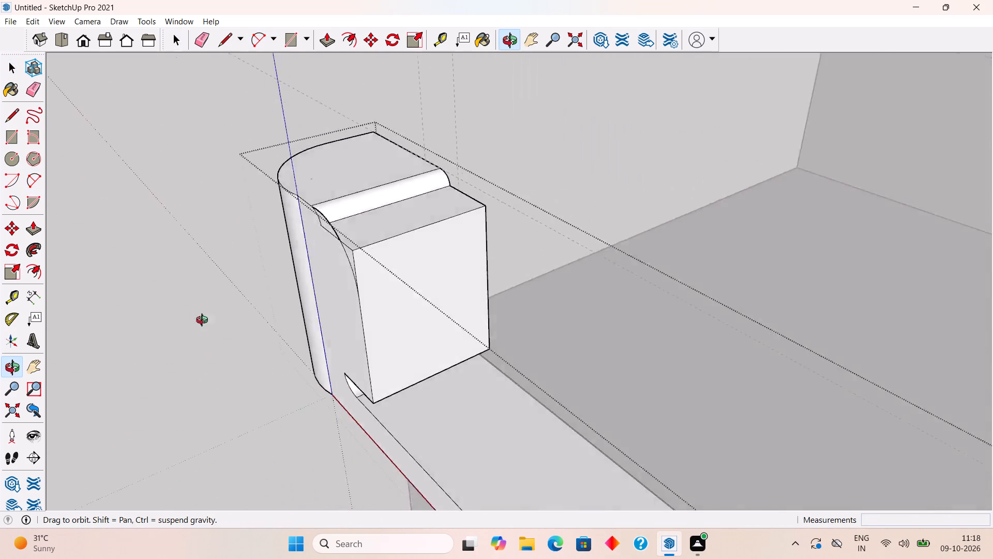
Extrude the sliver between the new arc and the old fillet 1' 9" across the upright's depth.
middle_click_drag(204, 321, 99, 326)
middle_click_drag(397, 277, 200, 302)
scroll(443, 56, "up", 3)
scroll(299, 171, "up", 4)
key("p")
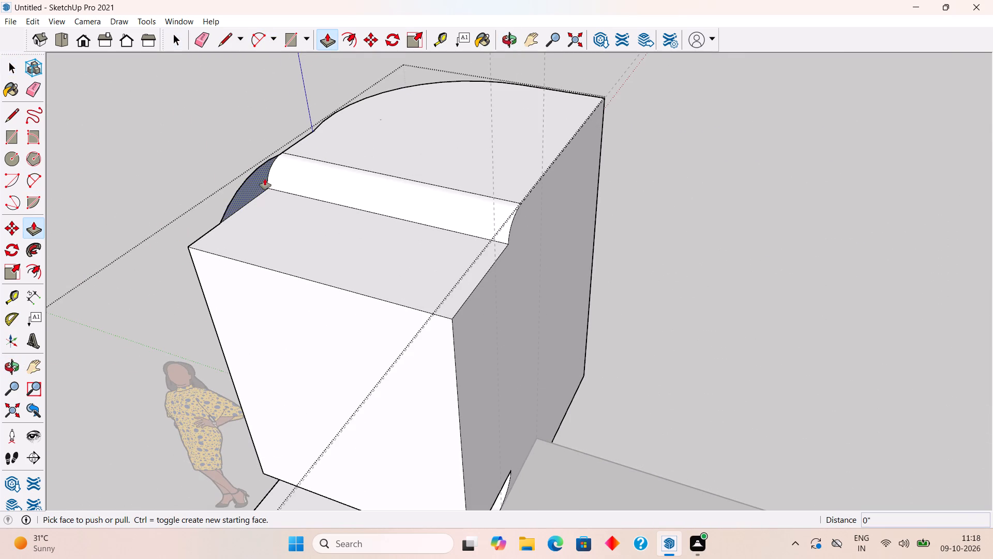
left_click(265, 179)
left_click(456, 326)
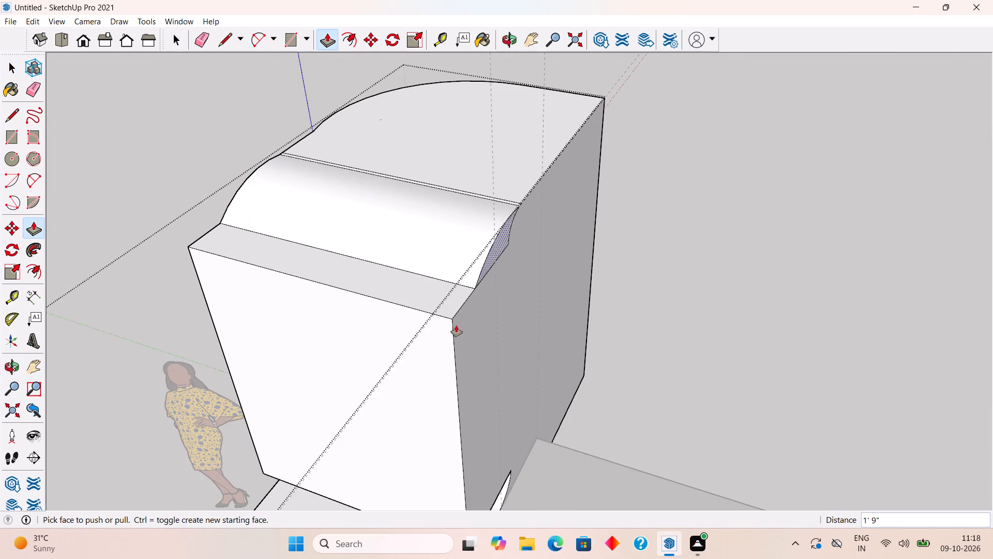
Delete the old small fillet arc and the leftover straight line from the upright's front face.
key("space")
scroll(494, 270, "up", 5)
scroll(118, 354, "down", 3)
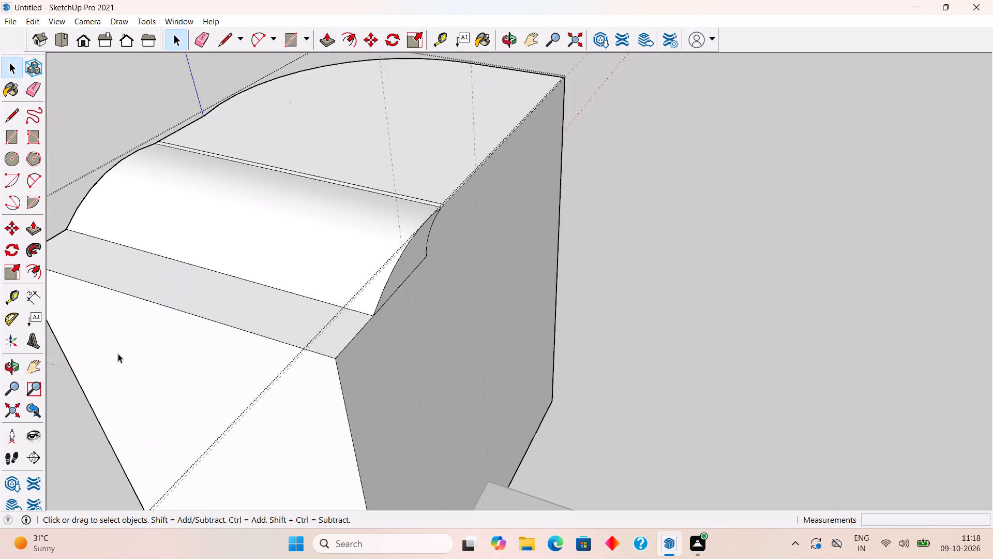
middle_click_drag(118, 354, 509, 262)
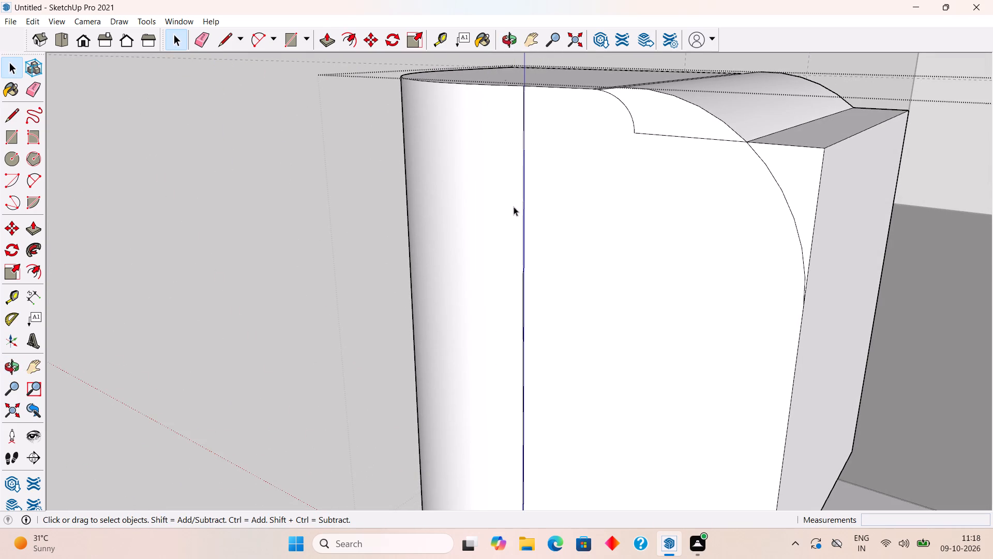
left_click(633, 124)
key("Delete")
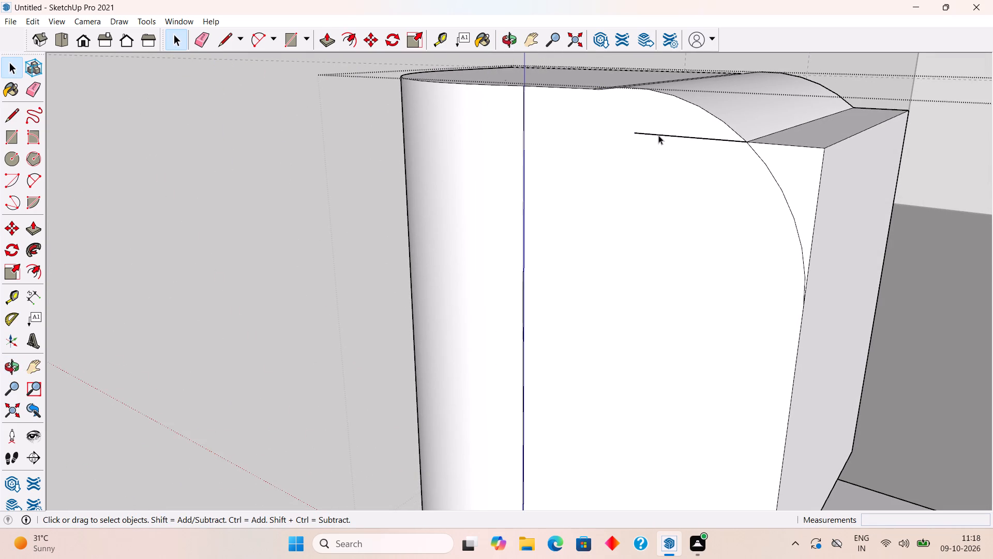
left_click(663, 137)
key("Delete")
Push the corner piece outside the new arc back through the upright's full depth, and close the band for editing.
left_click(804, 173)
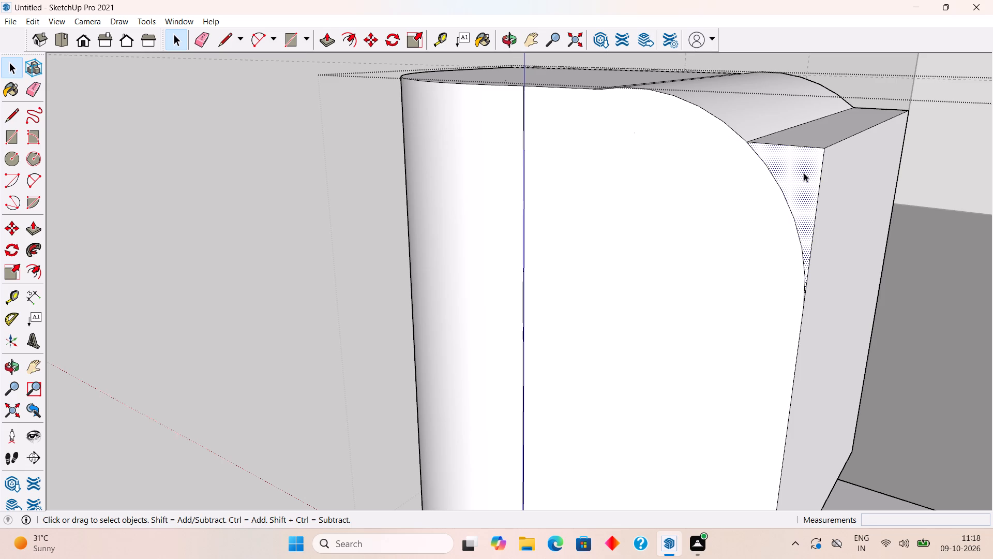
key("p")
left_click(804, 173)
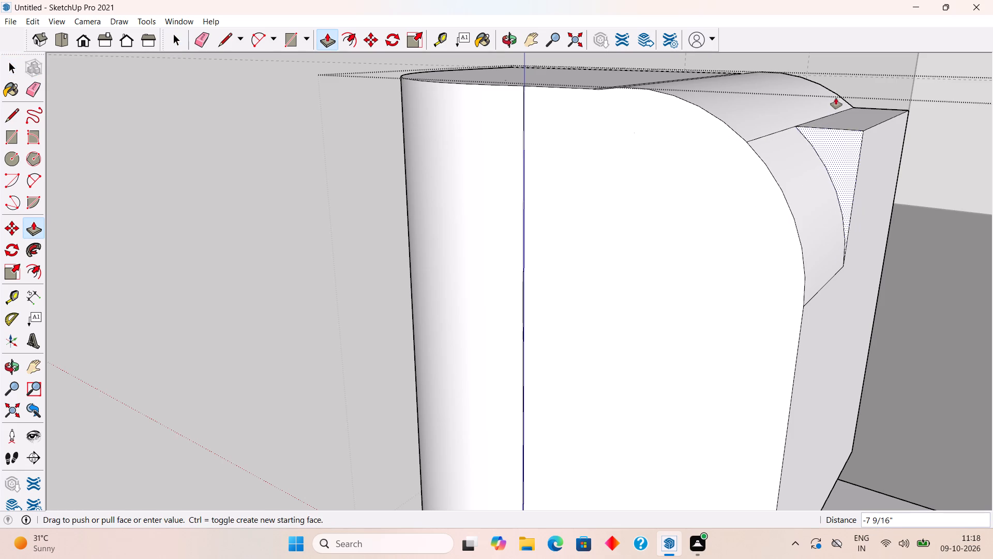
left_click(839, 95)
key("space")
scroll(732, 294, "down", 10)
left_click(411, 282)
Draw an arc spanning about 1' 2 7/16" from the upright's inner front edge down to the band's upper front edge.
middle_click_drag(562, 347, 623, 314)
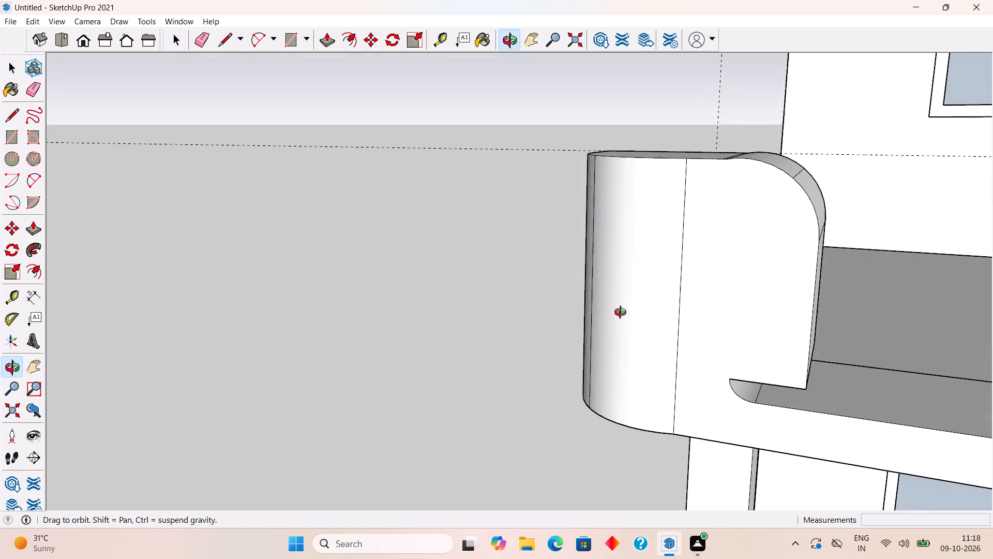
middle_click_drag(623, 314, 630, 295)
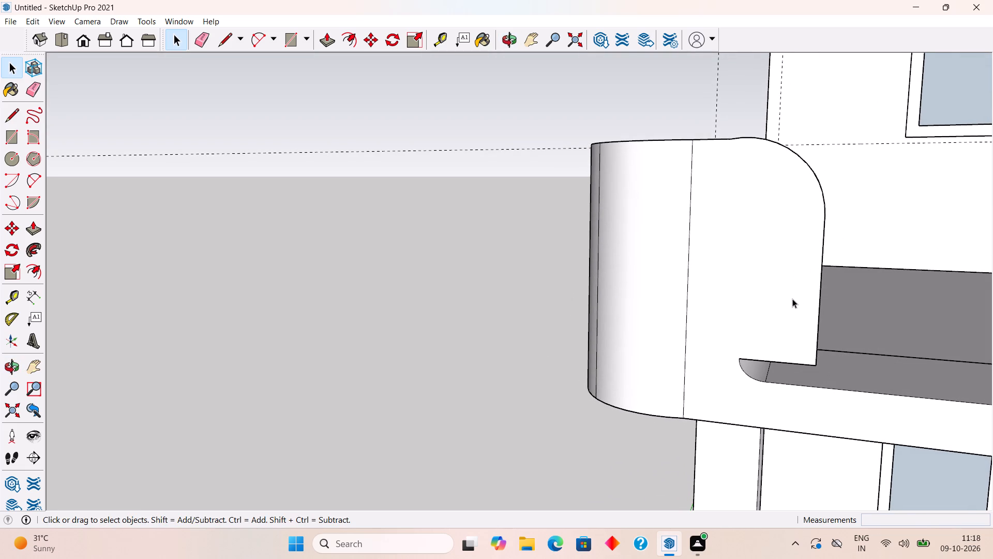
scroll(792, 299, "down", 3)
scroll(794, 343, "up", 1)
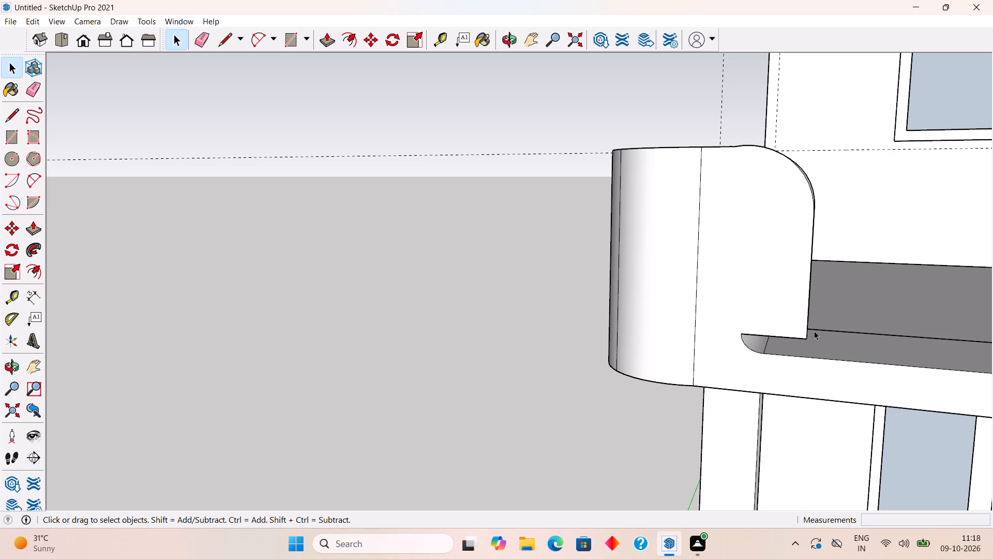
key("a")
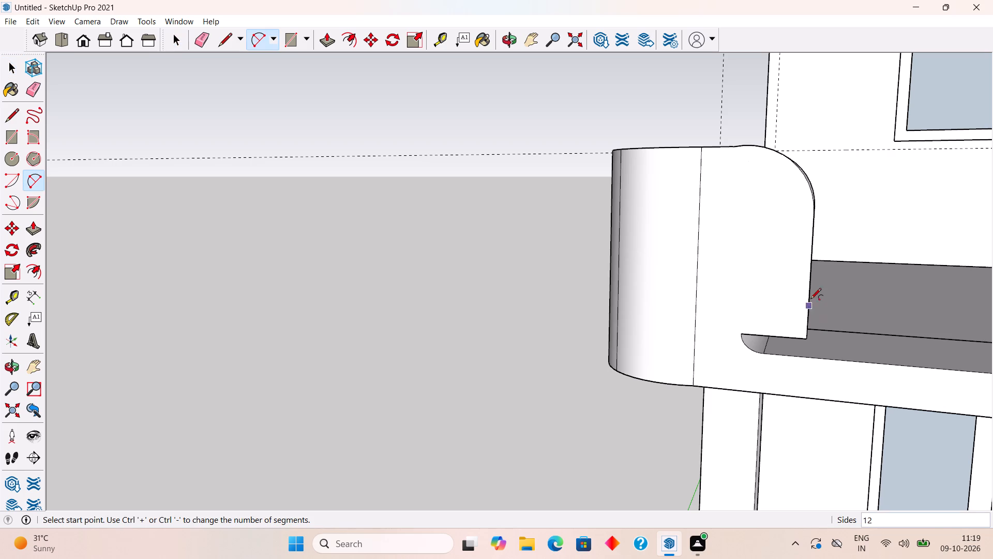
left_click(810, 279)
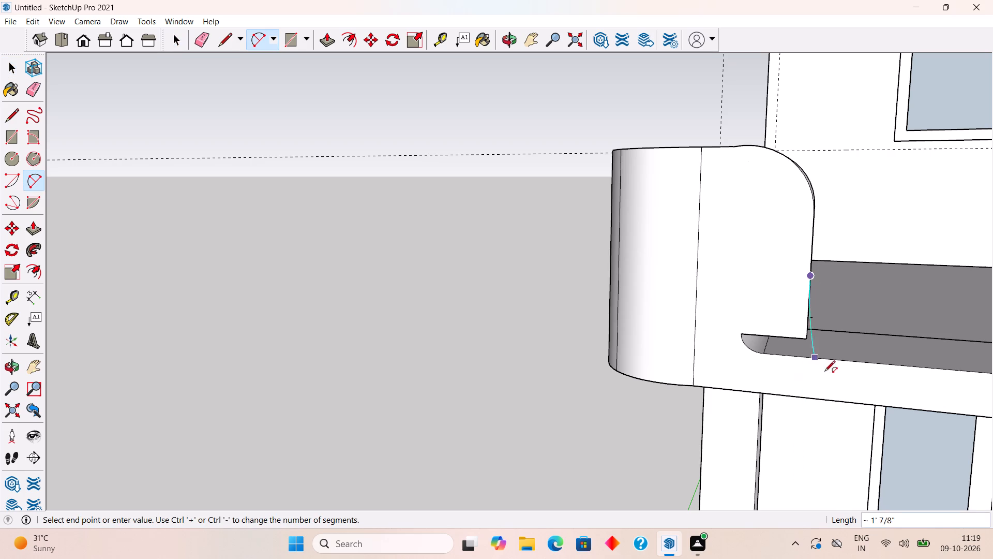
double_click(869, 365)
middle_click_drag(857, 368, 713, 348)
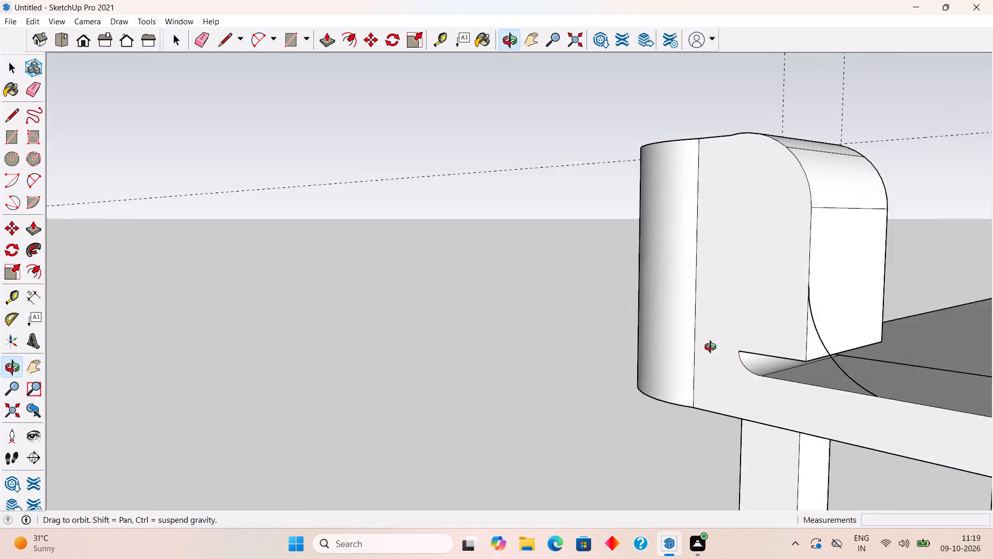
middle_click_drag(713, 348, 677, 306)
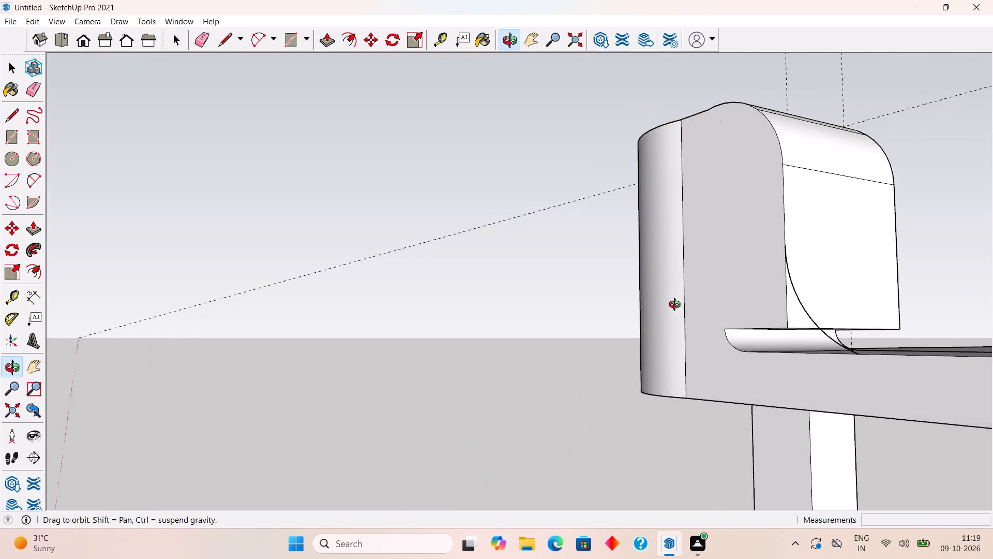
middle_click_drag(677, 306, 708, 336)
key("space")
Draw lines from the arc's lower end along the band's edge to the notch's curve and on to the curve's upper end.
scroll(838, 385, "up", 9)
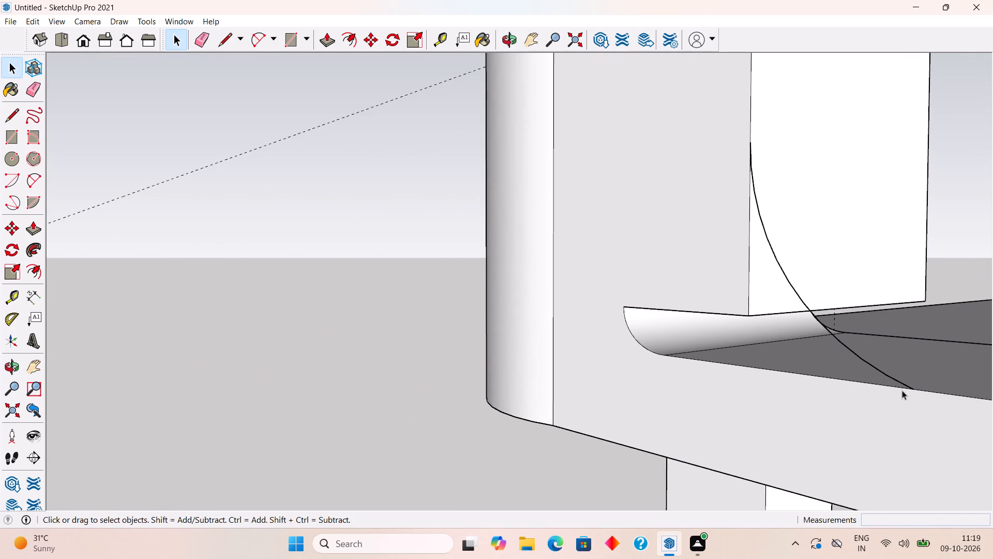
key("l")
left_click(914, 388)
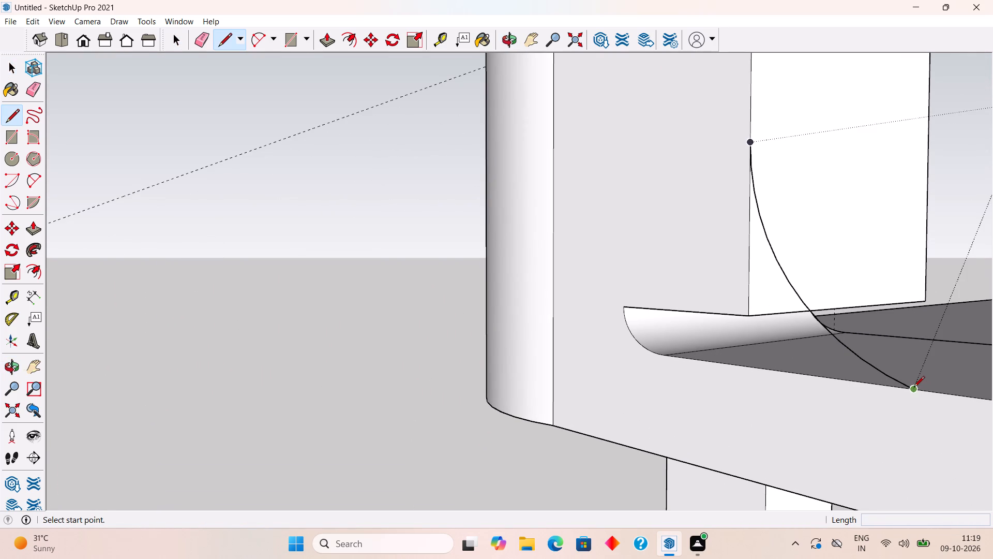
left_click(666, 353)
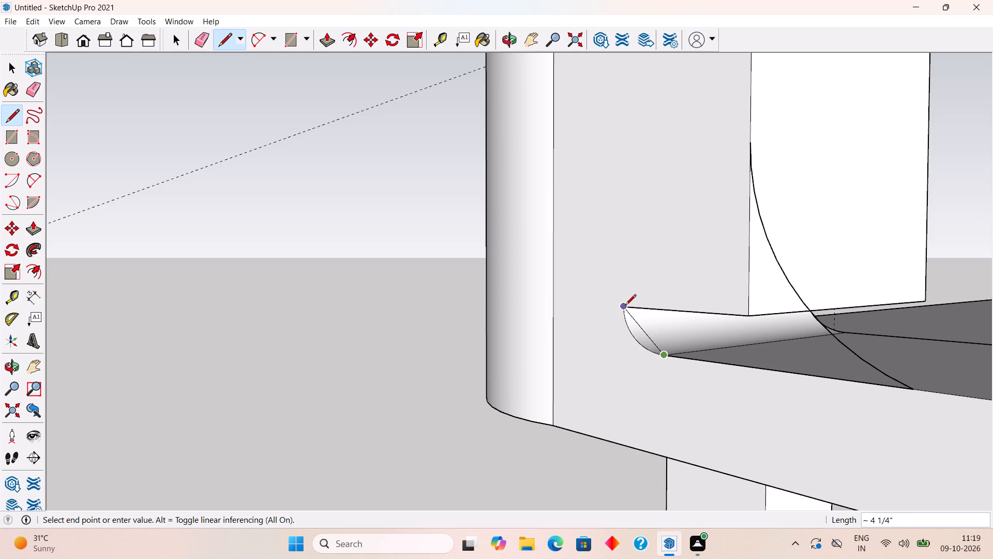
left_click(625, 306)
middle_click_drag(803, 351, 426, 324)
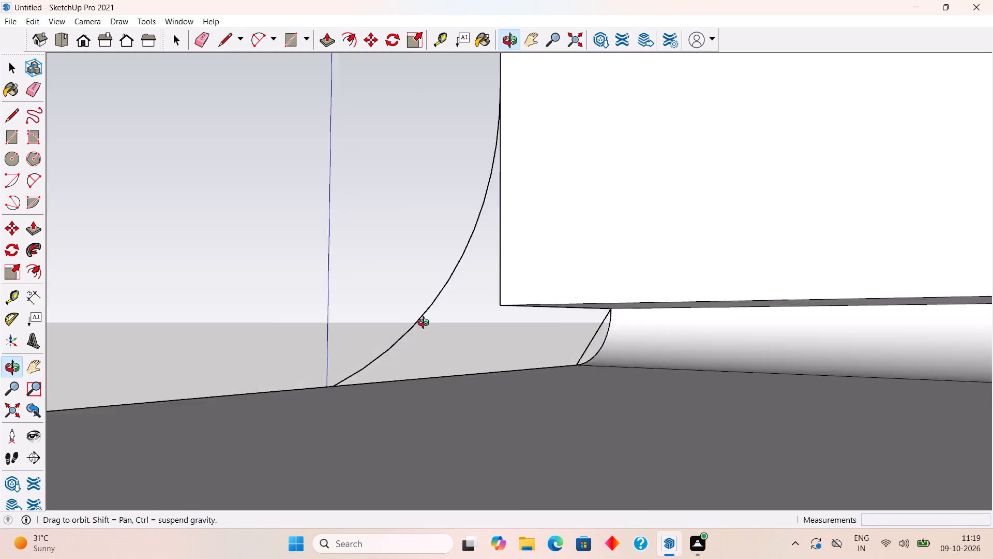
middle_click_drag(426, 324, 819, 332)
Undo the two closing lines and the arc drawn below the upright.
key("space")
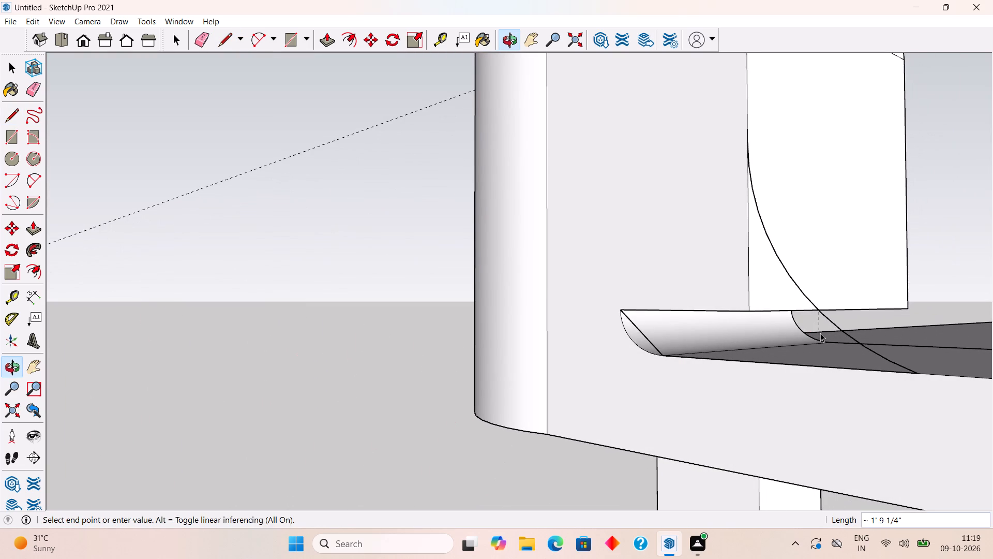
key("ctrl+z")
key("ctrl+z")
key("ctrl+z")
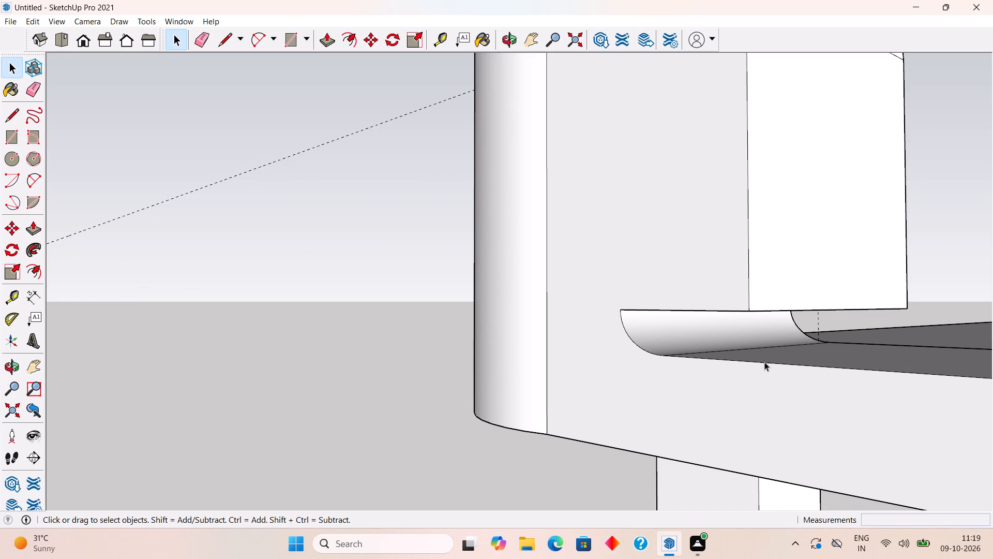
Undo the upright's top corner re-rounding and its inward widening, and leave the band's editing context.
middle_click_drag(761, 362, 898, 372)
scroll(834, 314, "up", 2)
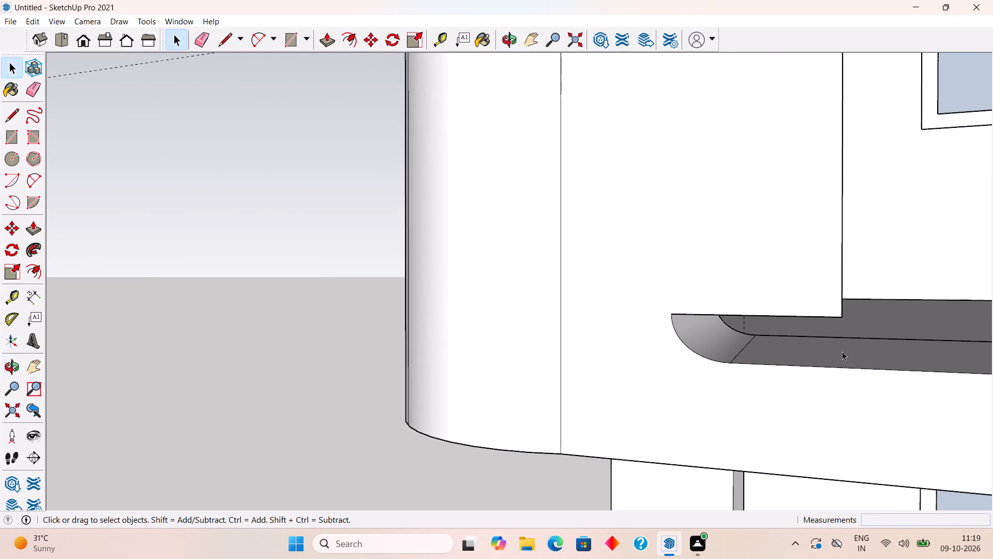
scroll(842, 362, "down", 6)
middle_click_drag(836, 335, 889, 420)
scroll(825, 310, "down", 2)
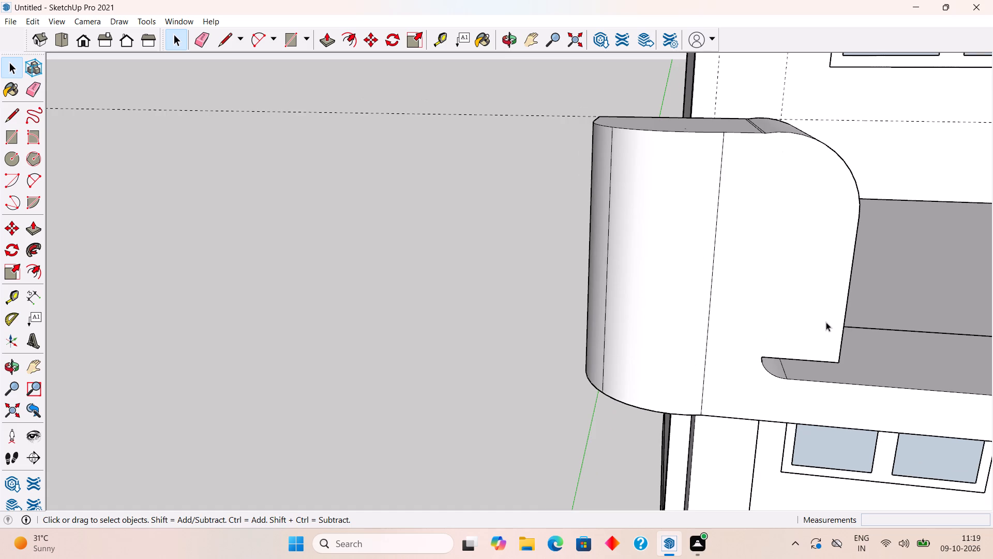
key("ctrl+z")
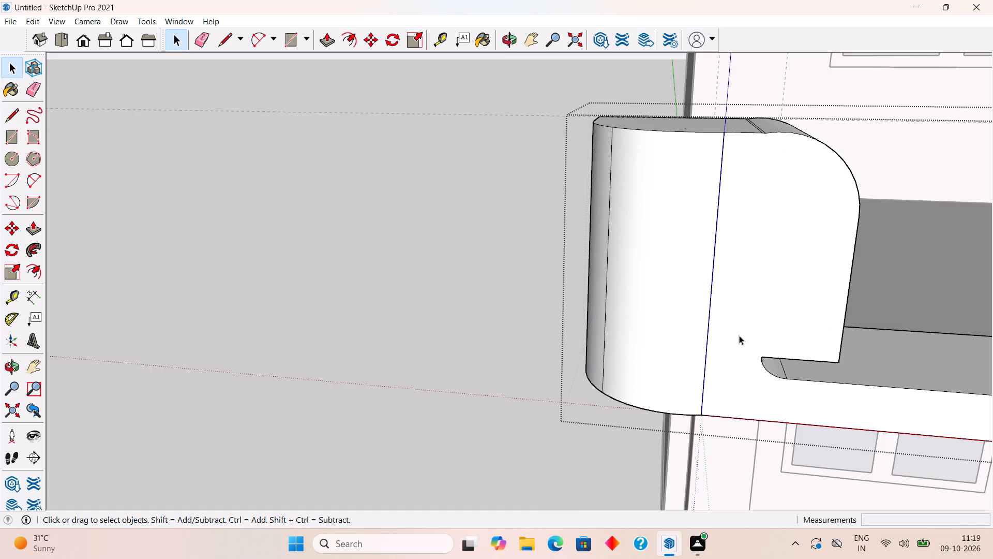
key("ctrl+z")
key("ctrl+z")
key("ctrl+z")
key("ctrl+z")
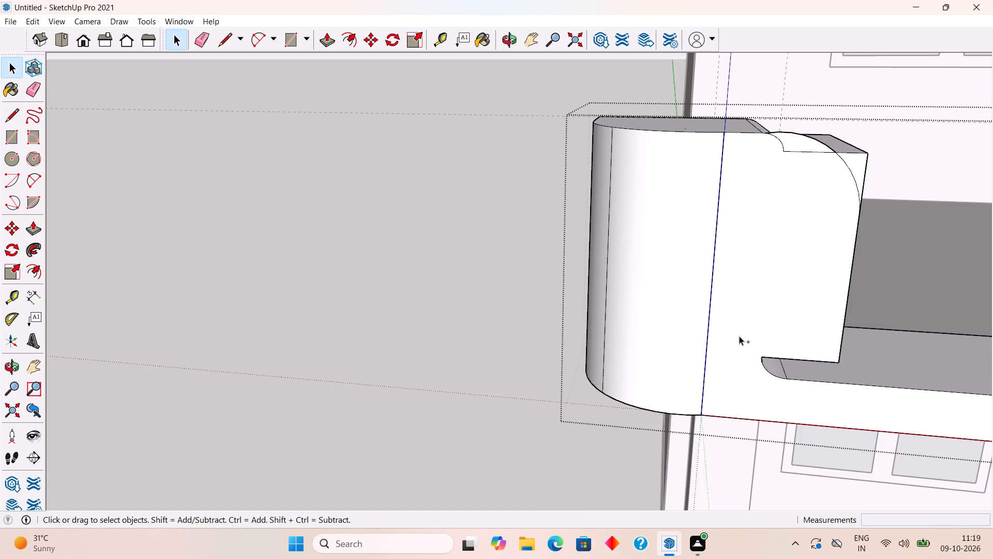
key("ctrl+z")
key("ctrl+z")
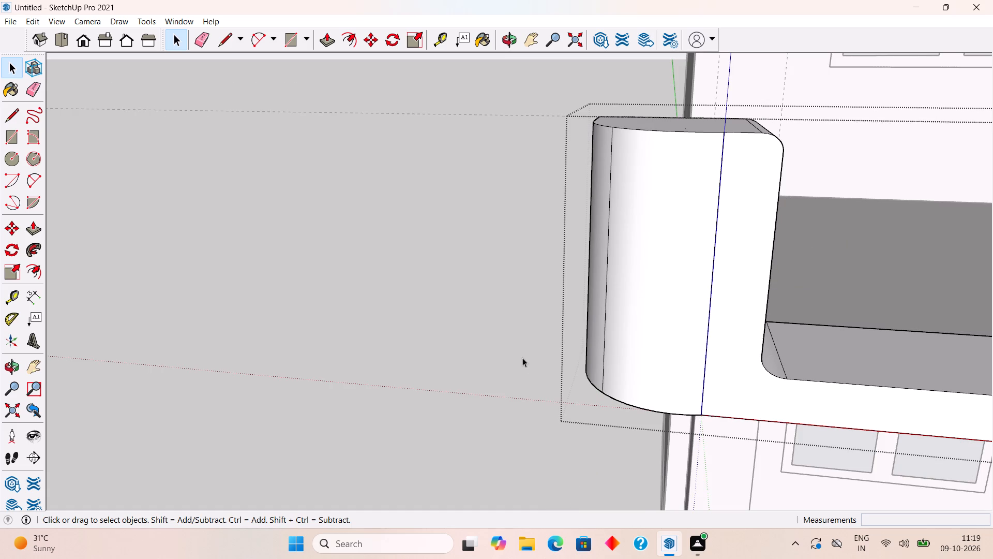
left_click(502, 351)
Examine the balcony band and its rounded upright against the facade, from the front and from above.
scroll(502, 330, "down", 16)
middle_click_drag(807, 480, 827, 444)
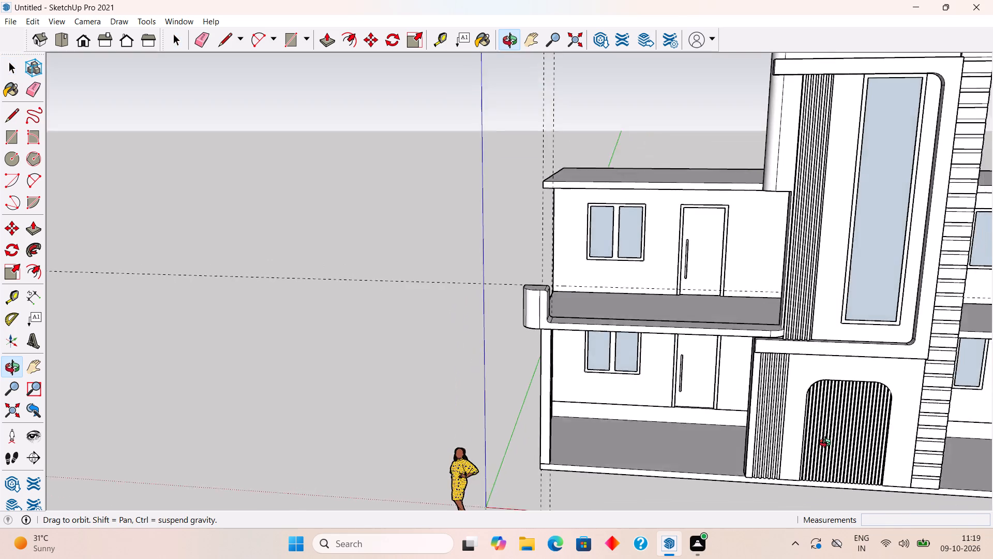
middle_click_drag(827, 444, 864, 446)
scroll(864, 446, "up", 3)
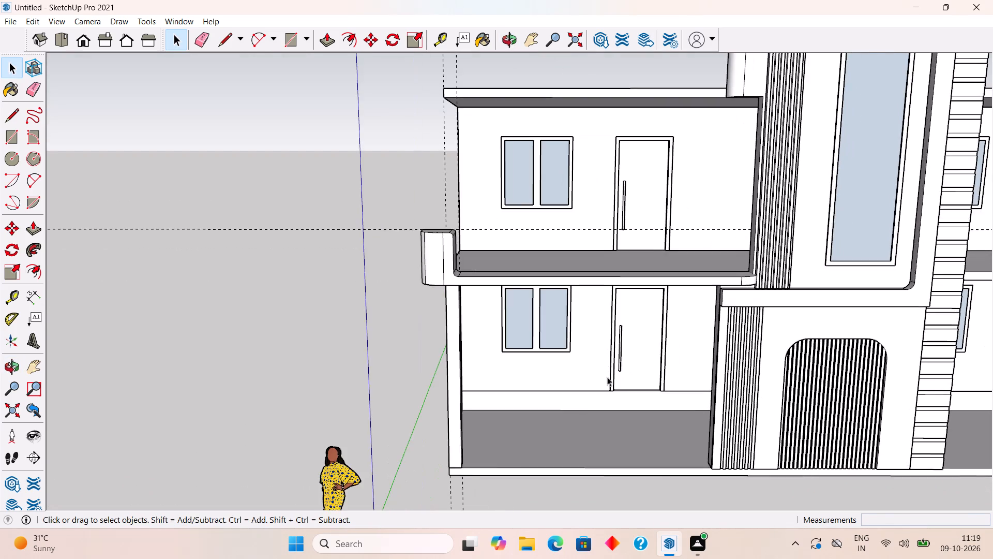
scroll(593, 369, "up", 4)
scroll(539, 344, "down", 2)
middle_click_drag(343, 258, 407, 423)
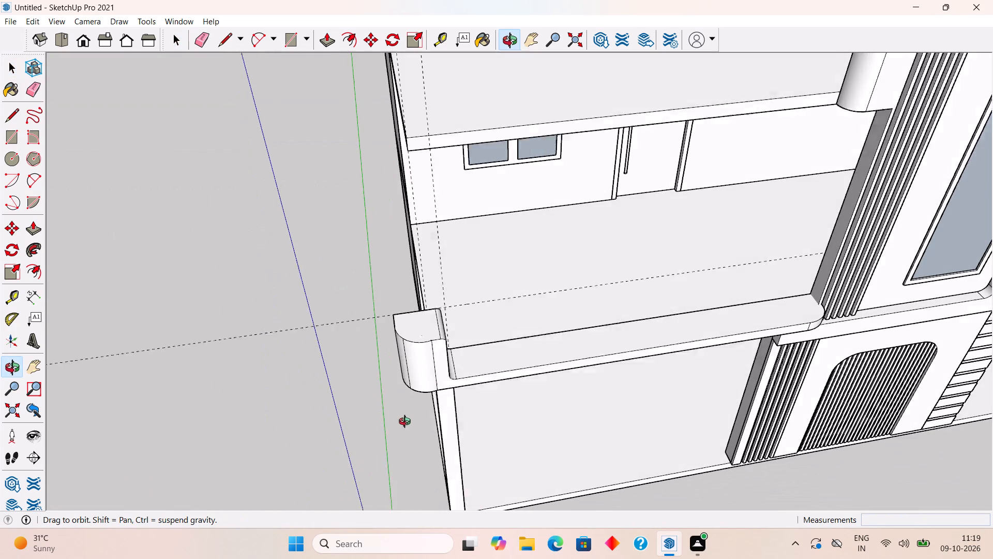
middle_click_drag(407, 423, 317, 429)
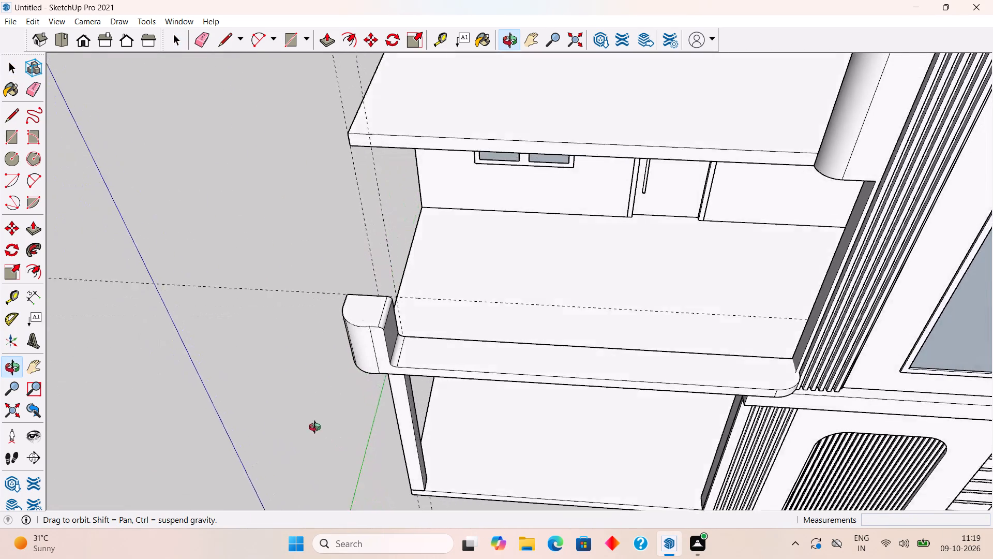
middle_click_drag(317, 429, 313, 426)
scroll(313, 426, "down", 3)
scroll(870, 448, "up", 3)
middle_click_drag(811, 418, 799, 336)
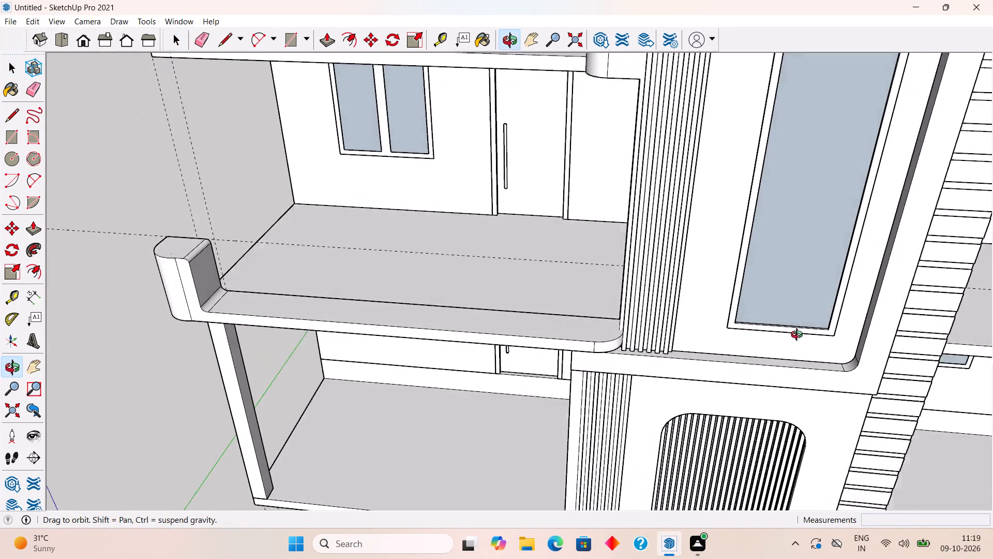
middle_click_drag(799, 336, 796, 316)
Inside the first tower's wall, draw a 2 1/2" line along the narrow front face's base where it meets the balcony band.
scroll(655, 304, "up", 4)
scroll(589, 328, "up", 8)
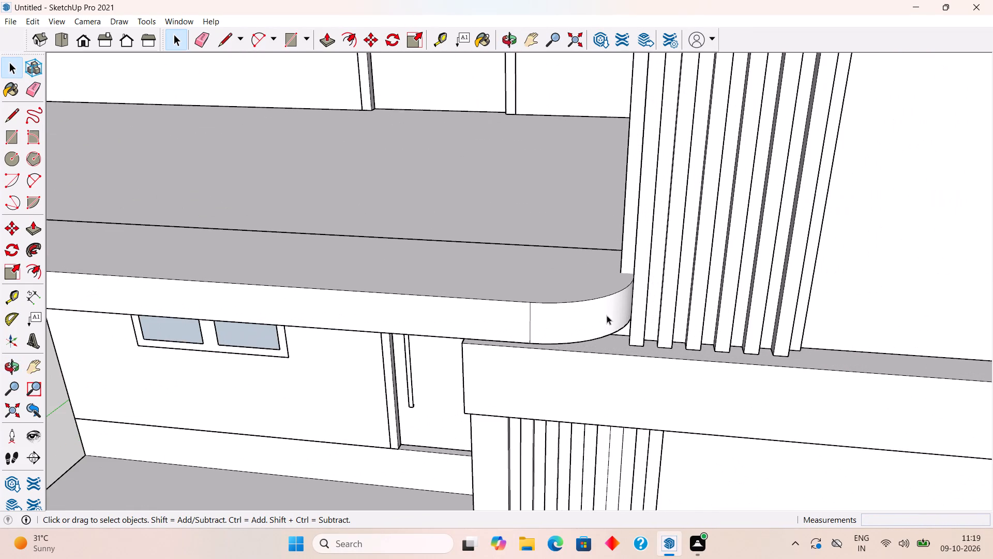
scroll(607, 315, "up", 1)
middle_click(609, 314)
left_click(513, 321)
middle_click_drag(649, 312, 786, 398)
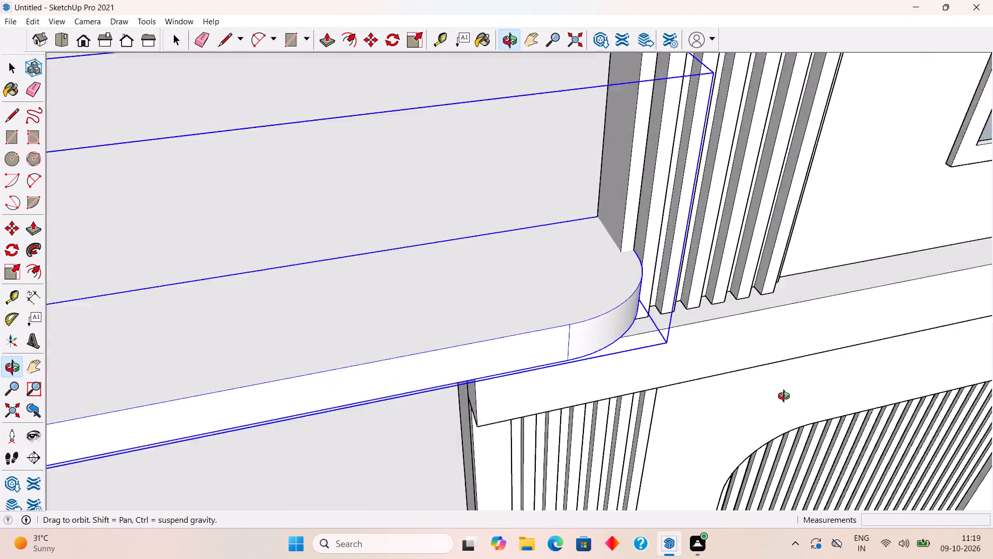
middle_click_drag(786, 398, 776, 362)
scroll(776, 362, "up", 2)
scroll(620, 247, "up", 5)
triple_click(573, 152)
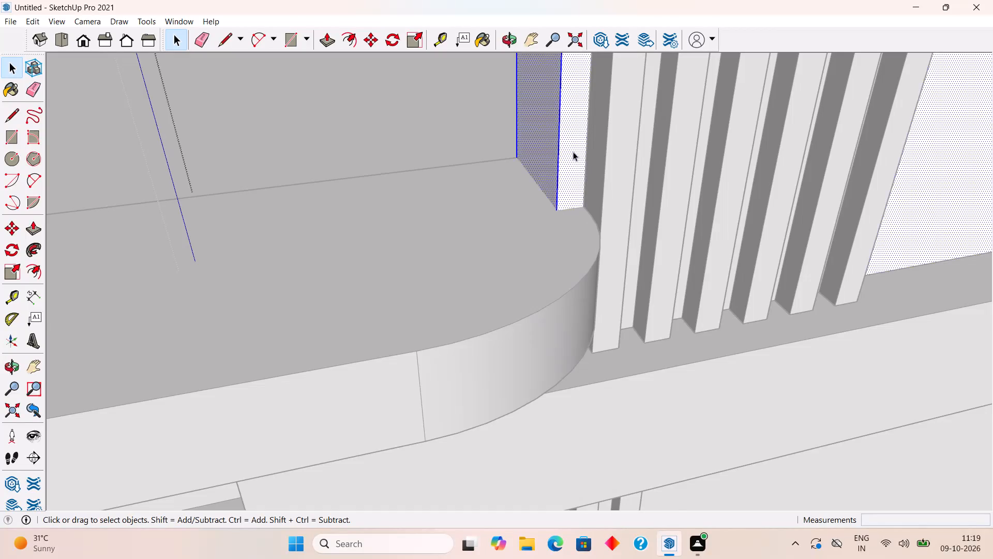
scroll(575, 153, "up", 11)
key("l")
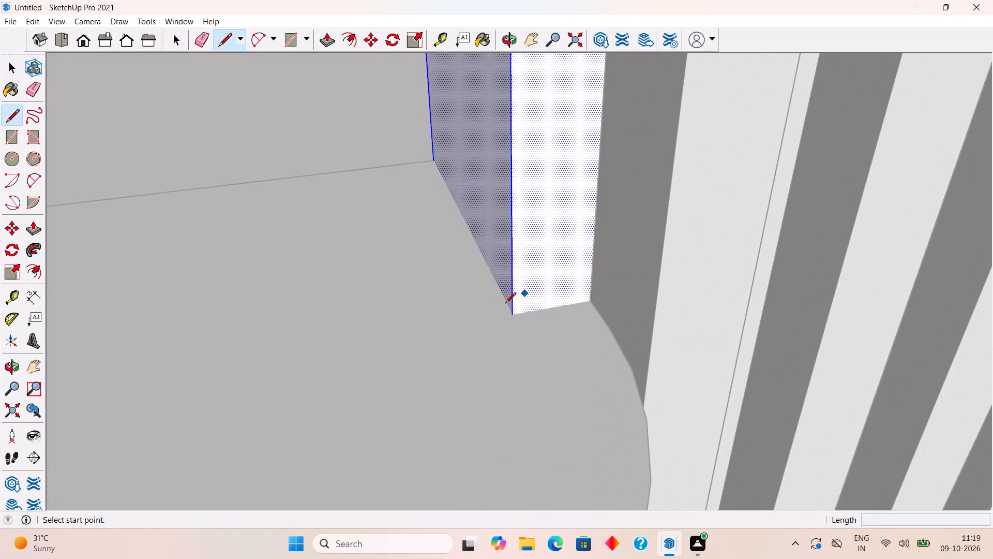
left_click(515, 317)
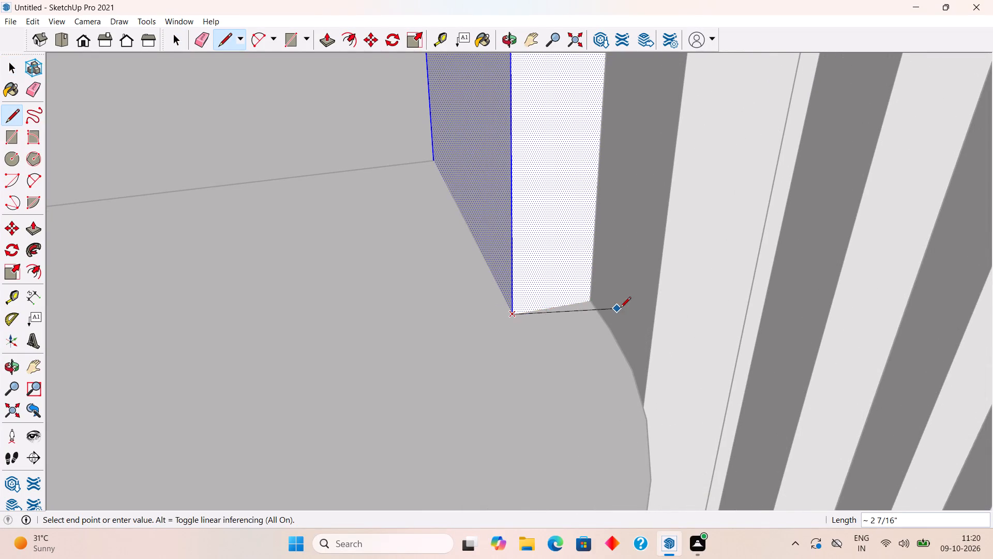
left_click(595, 300)
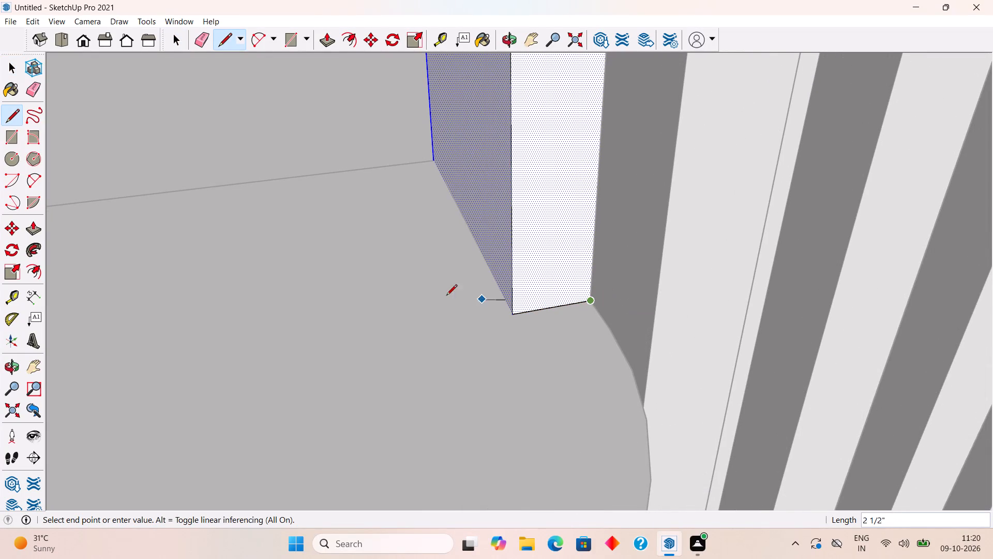
key("space")
Draw a line along the base of the wall's side face, from its back corner to the front corner, and leave the wall's editing context.
type("l")
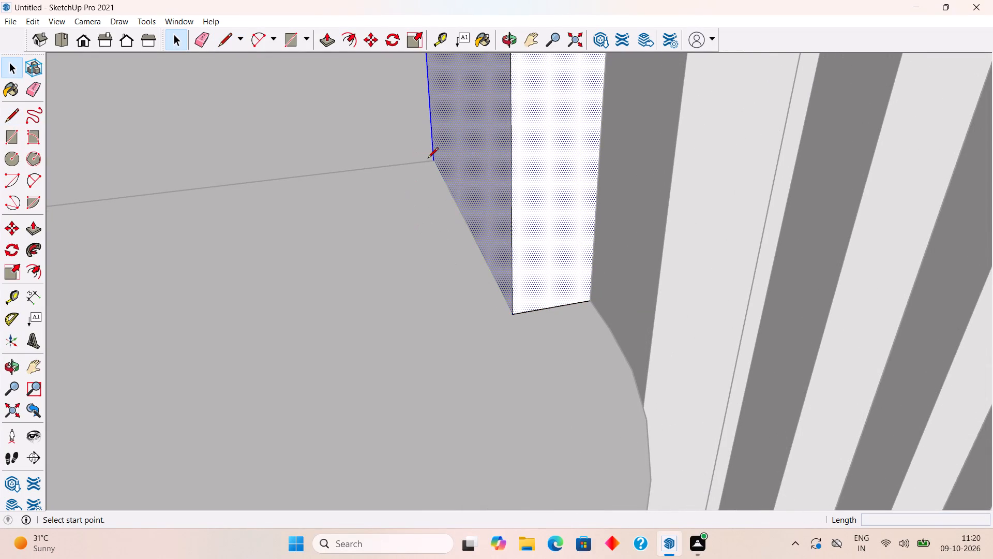
left_click(438, 161)
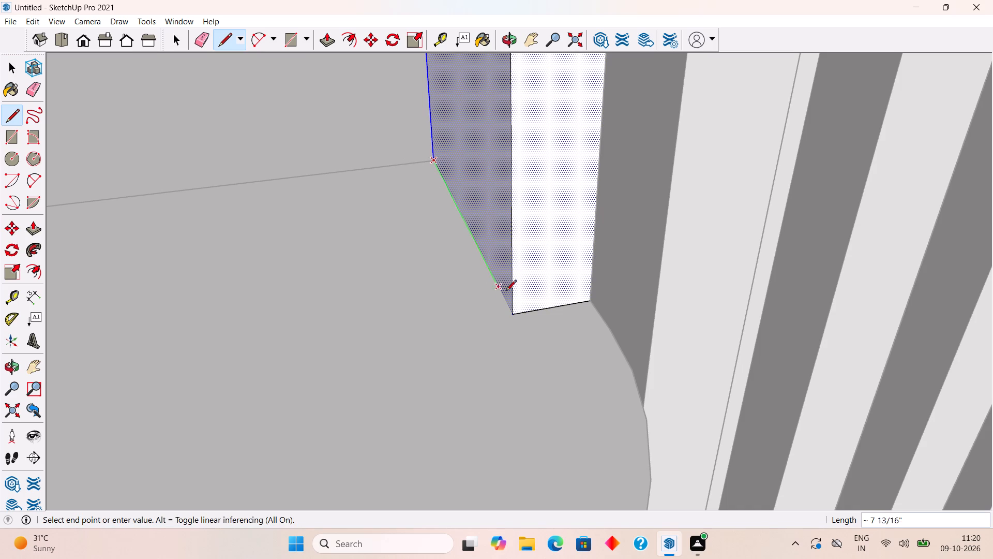
left_click(517, 311)
key("space")
scroll(517, 311, "down", 5)
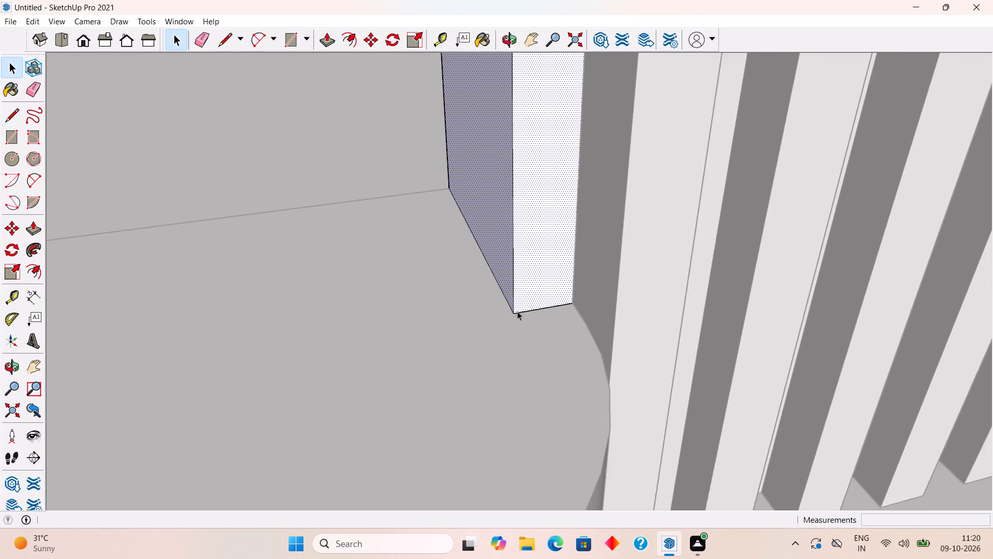
scroll(517, 311, "down", 19)
left_click(719, 400)
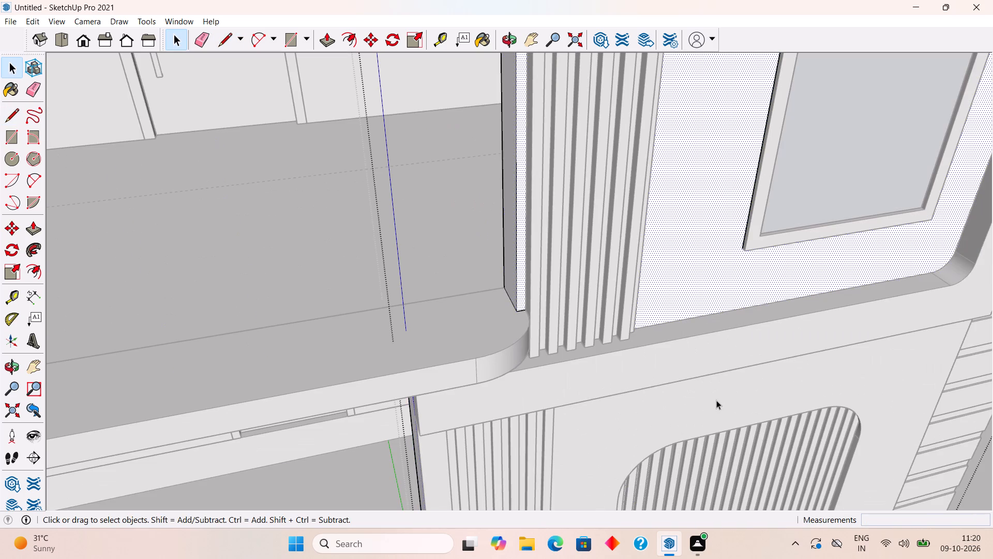
middle_click_drag(716, 400, 668, 307)
double_click(653, 302)
scroll(652, 302, "down", 12)
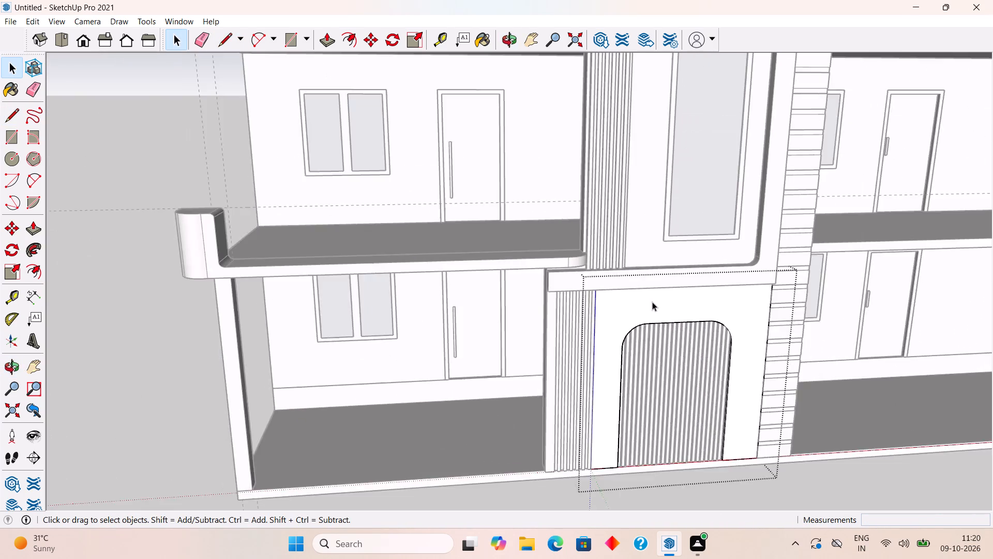
scroll(652, 302, "down", 4)
left_click(336, 302)
Examine the first tower's balcony band against the whole facade and the matching floor edge beside the second tower.
scroll(511, 305, "up", 4)
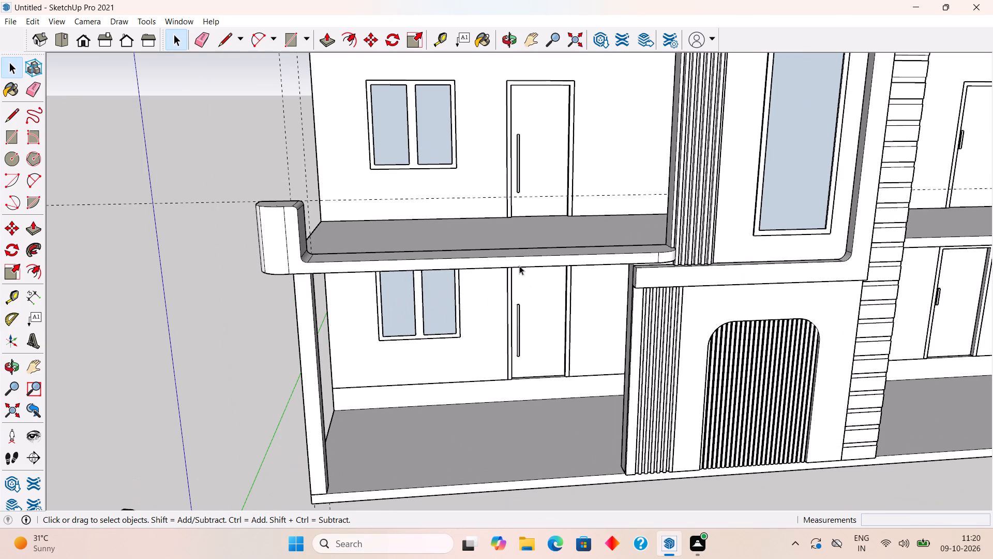
left_click(519, 263)
middle_click_drag(731, 243, 711, 243)
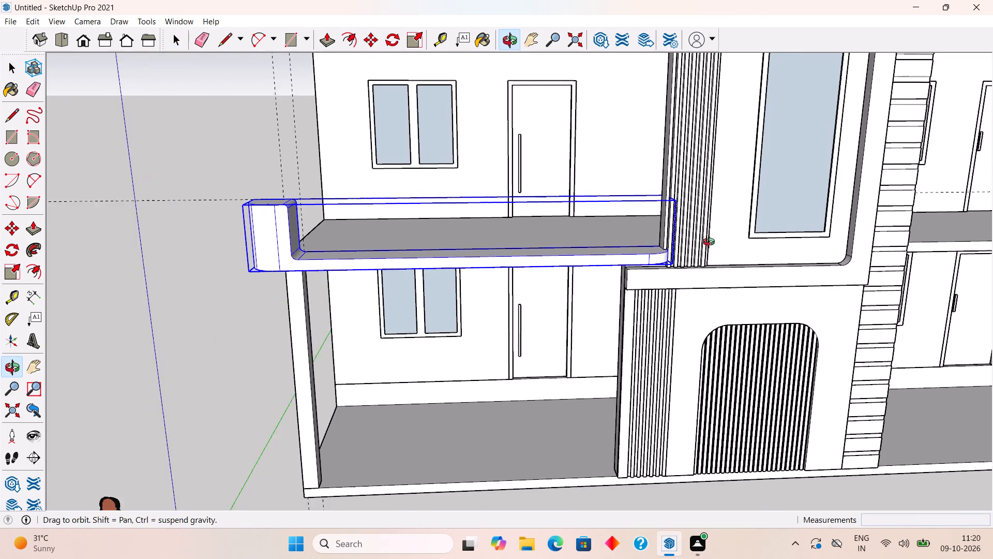
middle_click_drag(711, 243, 679, 239)
scroll(679, 239, "down", 14)
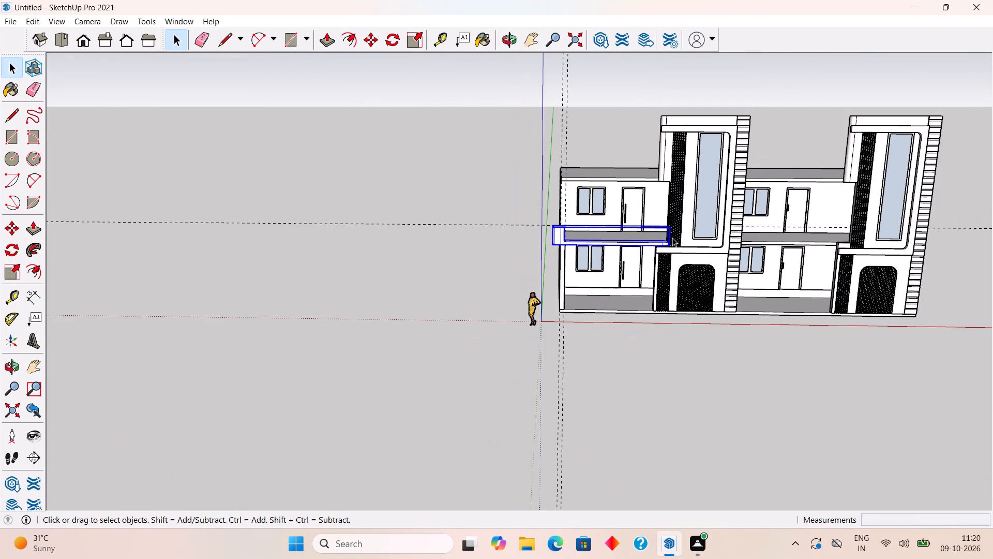
scroll(854, 225, "up", 3)
scroll(810, 160, "up", 5)
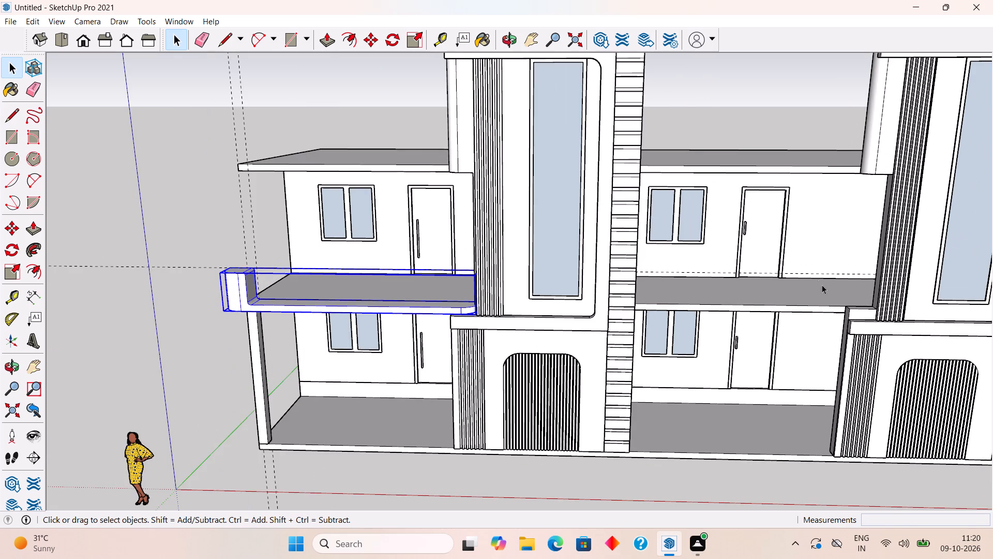
Inside the second tower's wall, draw a 9" line across the protruding block's side face, level with the ledge below it.
scroll(829, 293, "up", 3)
scroll(914, 350, "up", 8)
scroll(866, 313, "up", 3)
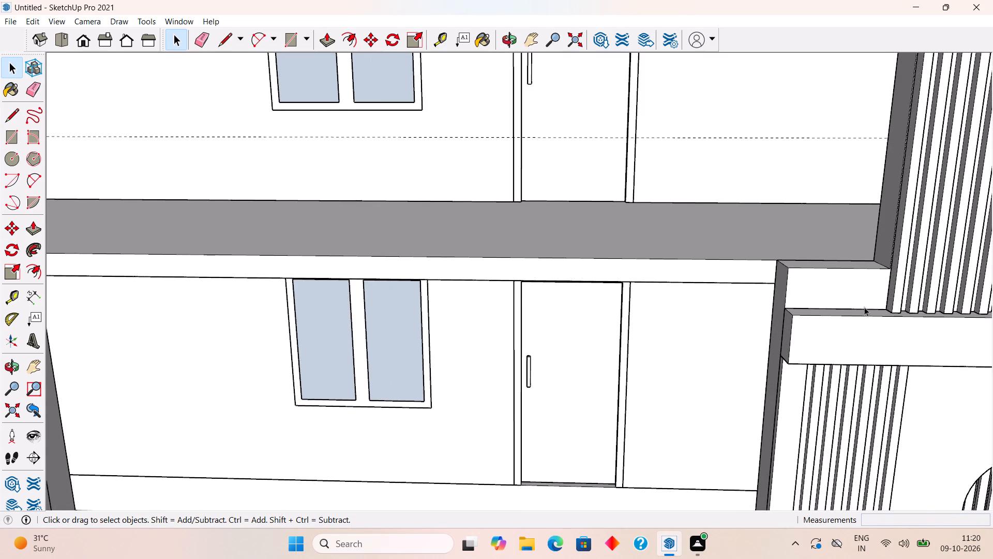
middle_click_drag(862, 291, 928, 339)
scroll(903, 334, "up", 4)
triple_click(873, 332)
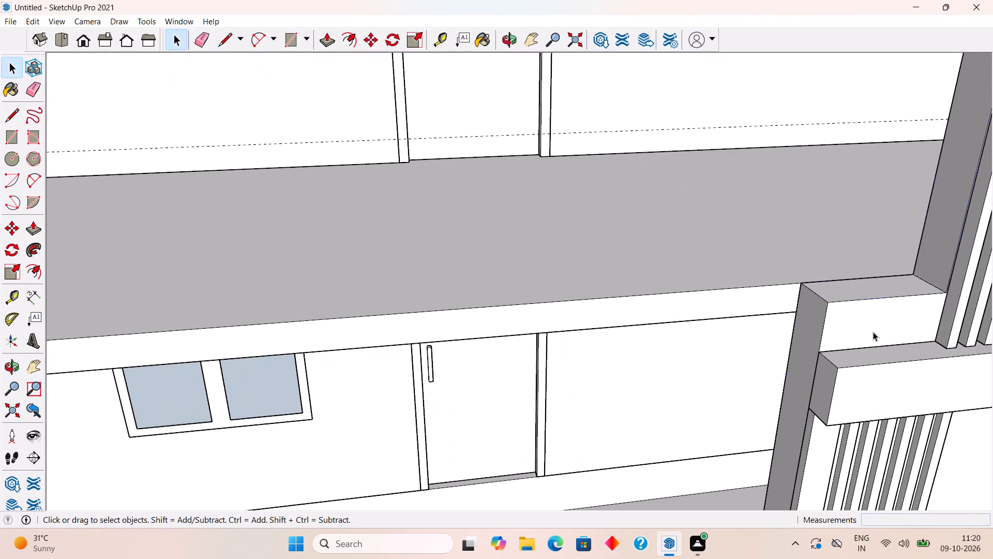
left_click(873, 332)
scroll(873, 332, "up", 7)
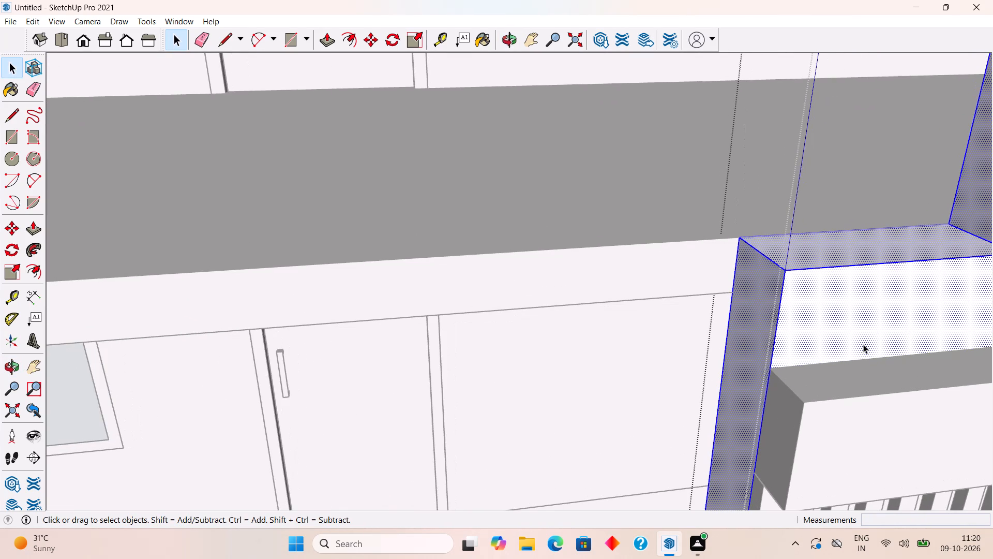
key("l")
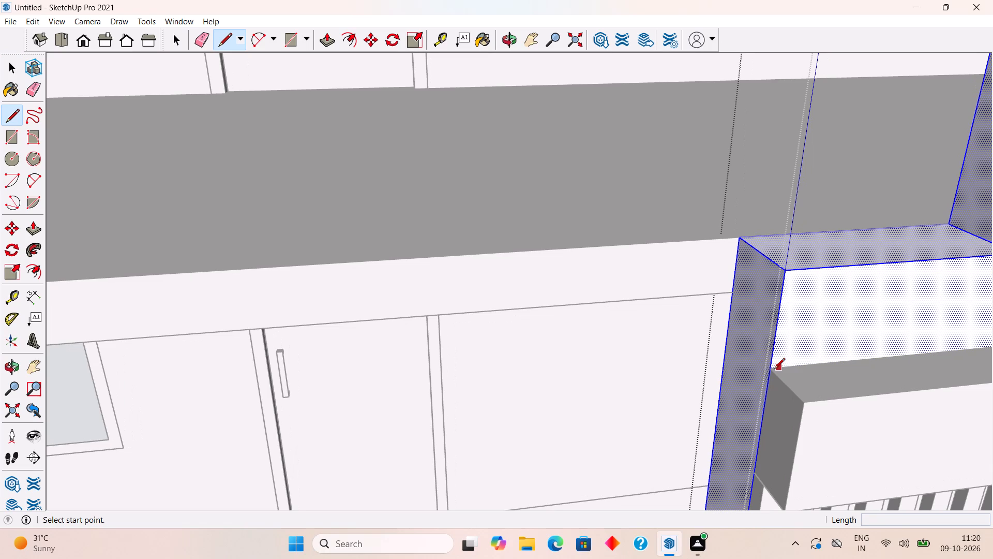
left_click(774, 370)
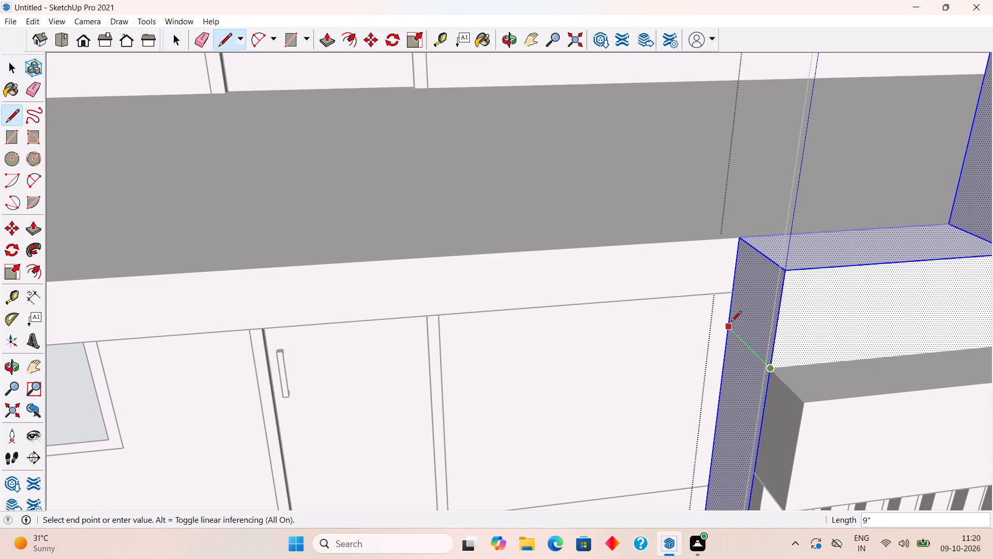
left_click(731, 322)
key("space")
scroll(731, 322, "down", 5)
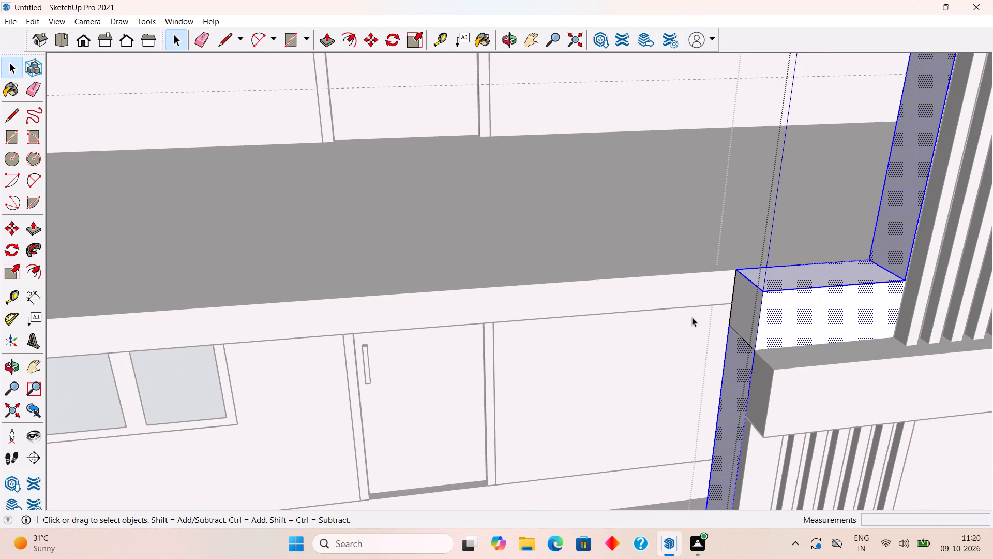
Push the block's side face above that line back flush with the second tower's upper side wall.
scroll(962, 308, "up", 5)
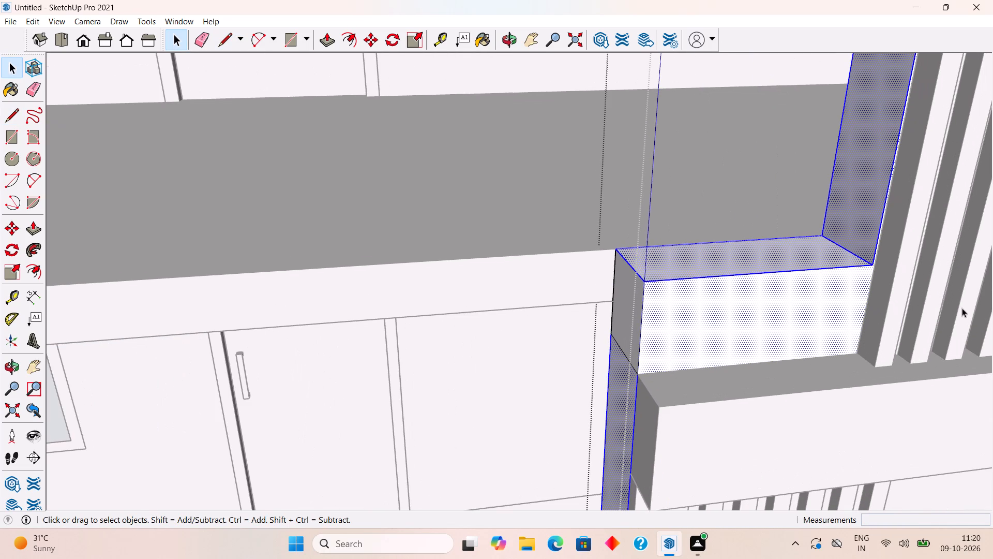
key("p")
left_click(627, 327)
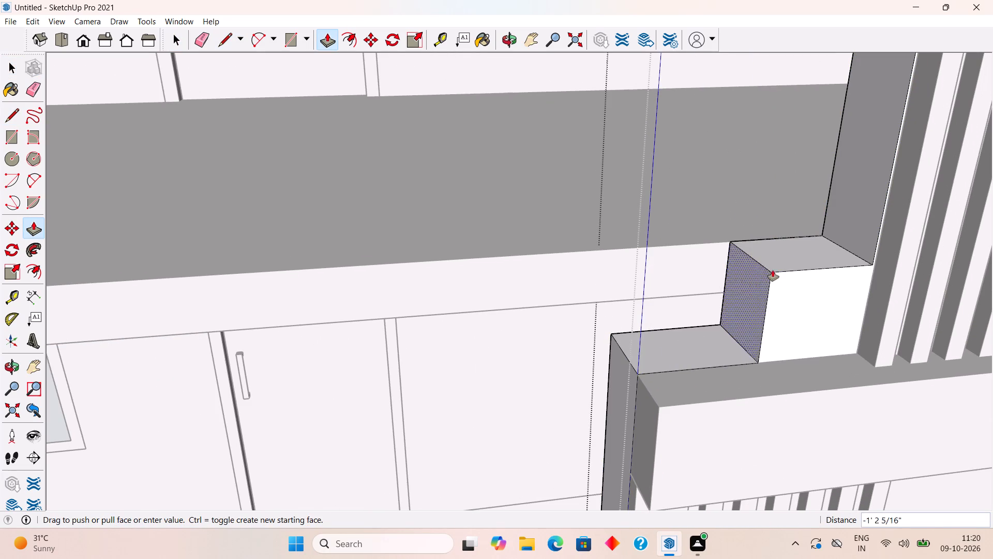
left_click(881, 182)
key("space")
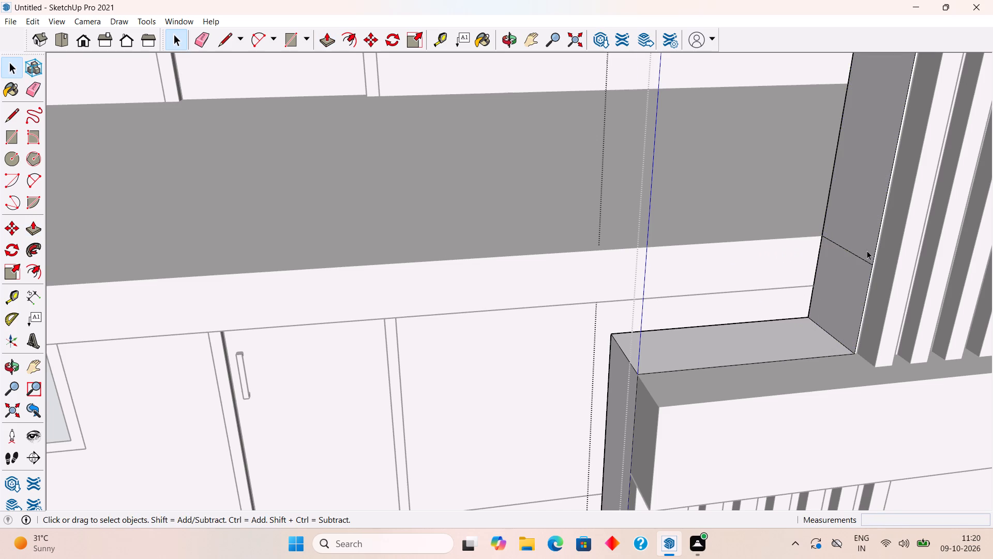
Delete the leftover edge across the second tower's side wall face and leave the wall's editing context.
scroll(867, 251, "up", 7)
left_click_drag(868, 267, 929, 290)
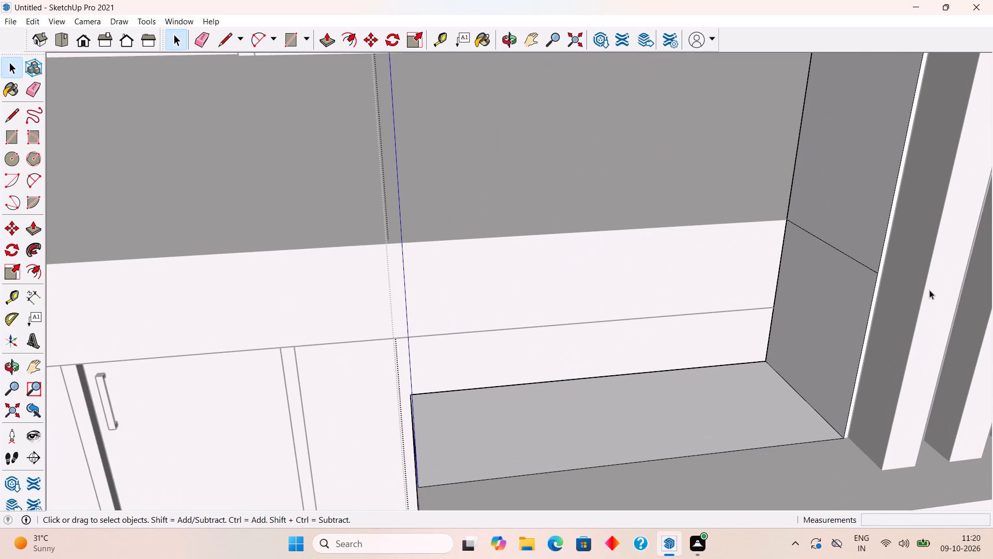
left_click(856, 261)
key("Delete")
scroll(856, 261, "down", 8)
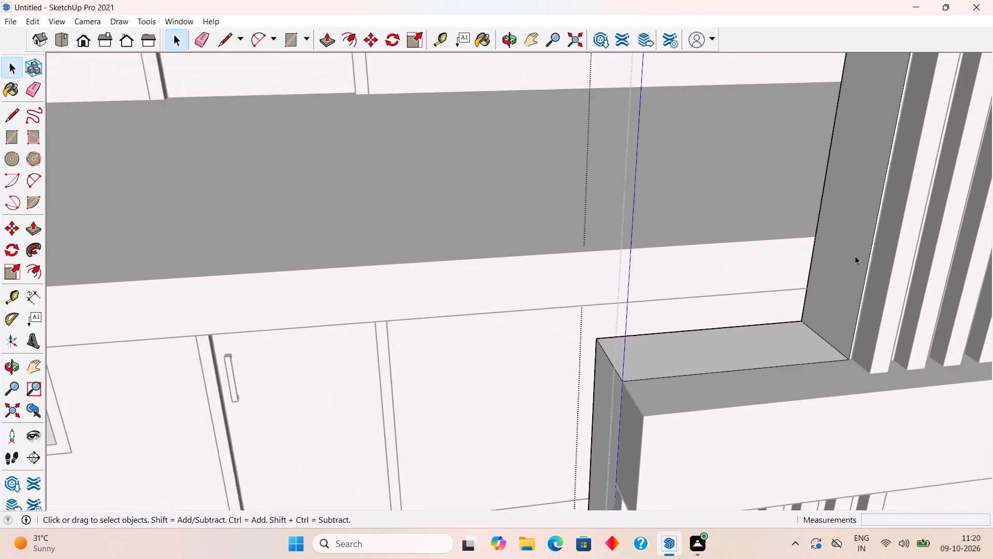
scroll(855, 256, "down", 20)
scroll(855, 256, "down", 10)
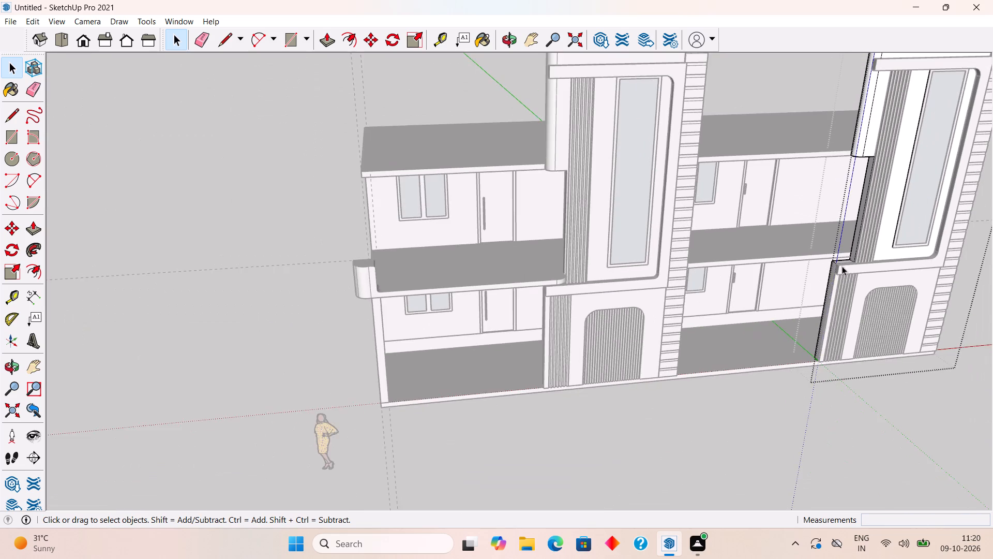
middle_click_drag(836, 266, 780, 181)
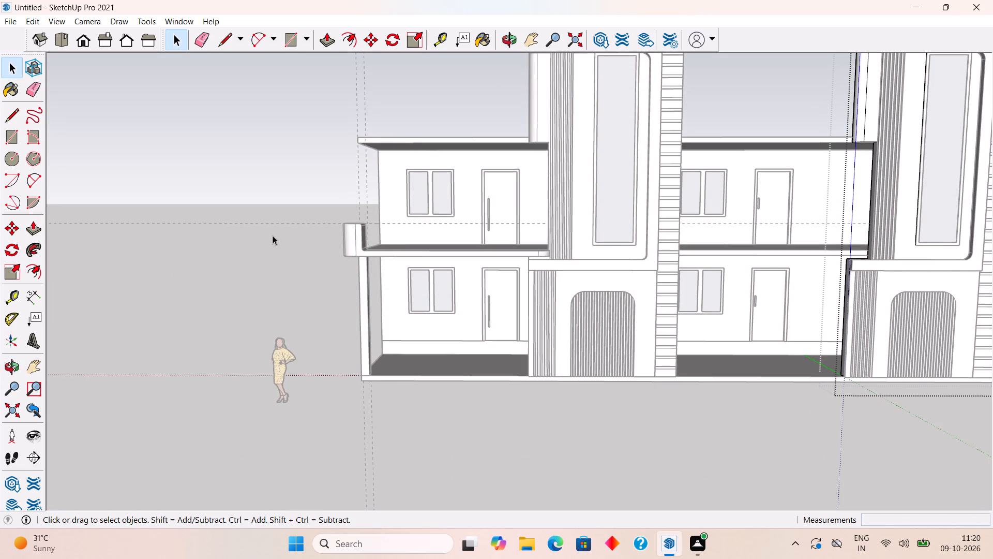
left_click(273, 236)
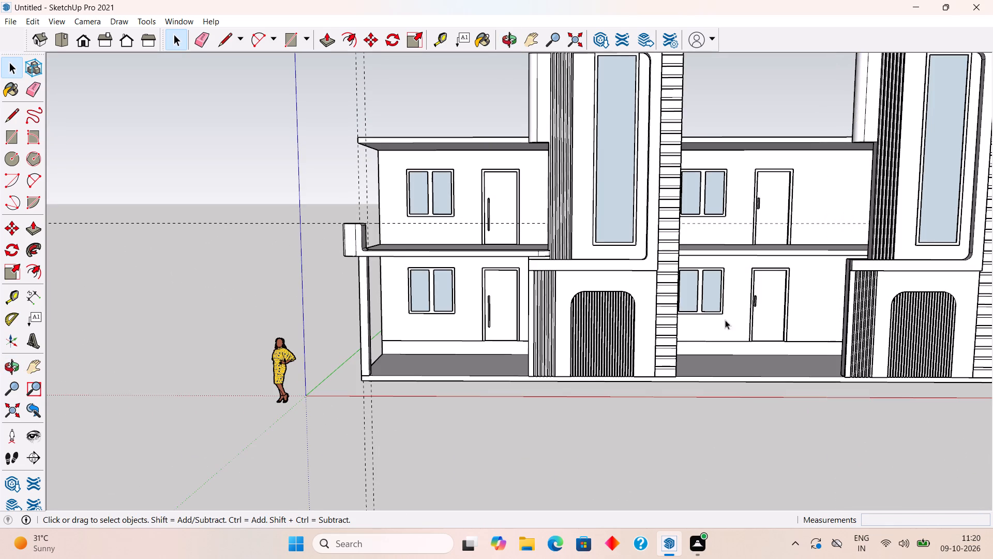
Examine up close how the balcony band's rounded end meets the first tower's fluted wall and the ledge below.
scroll(608, 287, "up", 10)
middle_click_drag(514, 217, 494, 295)
scroll(494, 306, "up", 2)
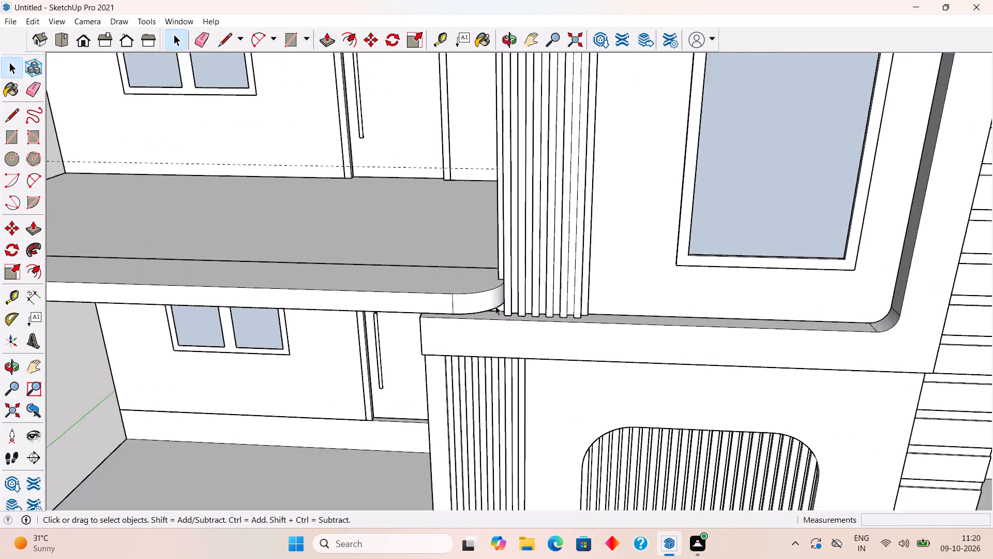
scroll(495, 306, "up", 12)
middle_click_drag(503, 285, 641, 345)
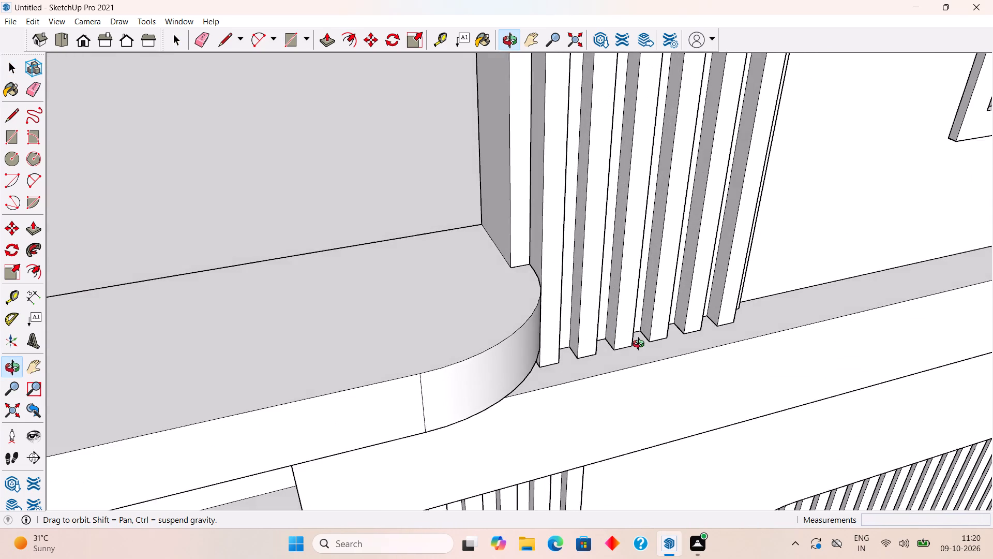
middle_click_drag(641, 345, 582, 328)
left_click(511, 343)
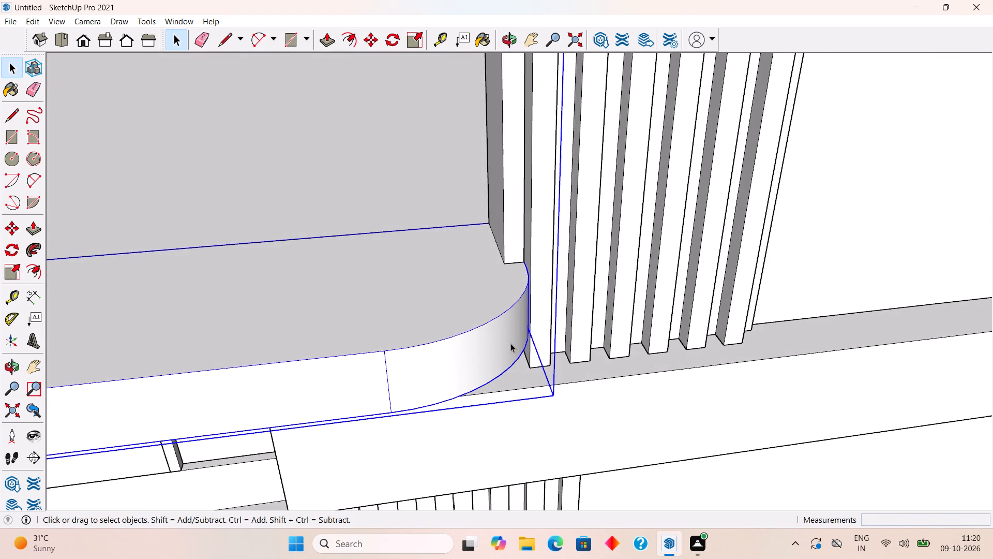
scroll(543, 382, "up", 8)
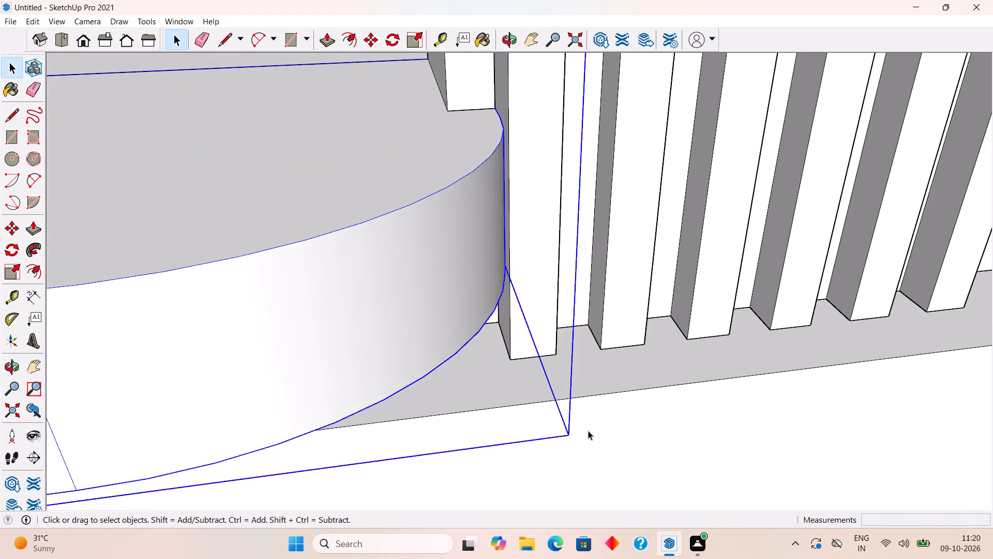
middle_click_drag(578, 419, 551, 451)
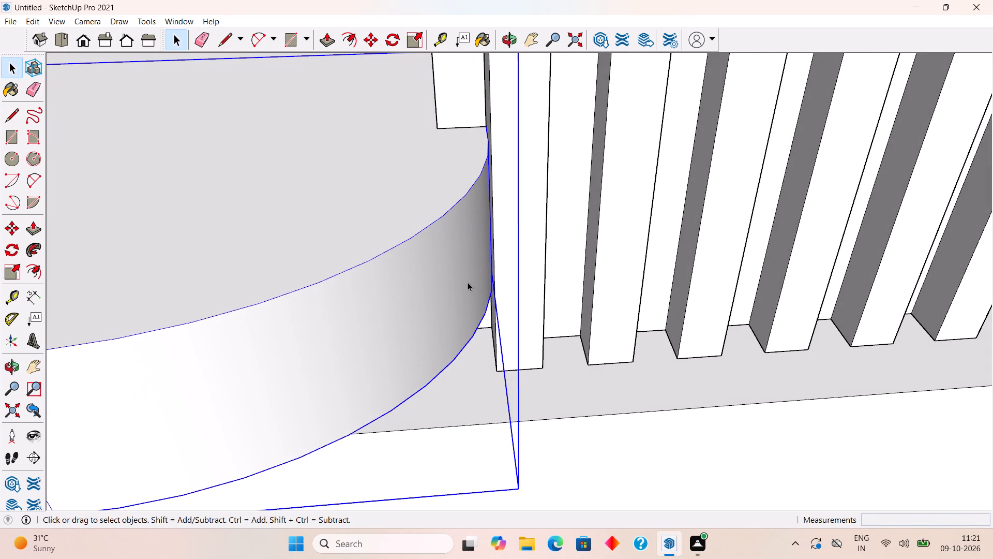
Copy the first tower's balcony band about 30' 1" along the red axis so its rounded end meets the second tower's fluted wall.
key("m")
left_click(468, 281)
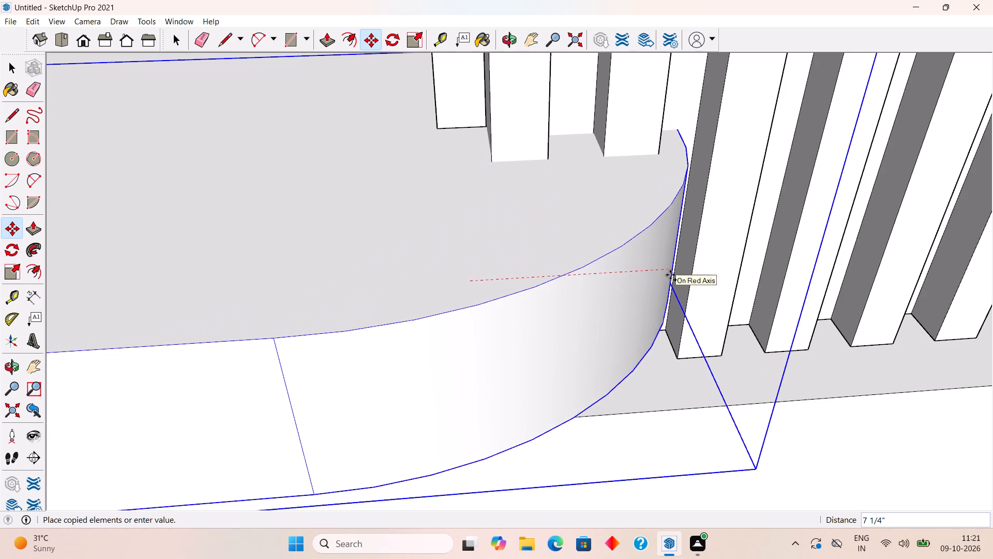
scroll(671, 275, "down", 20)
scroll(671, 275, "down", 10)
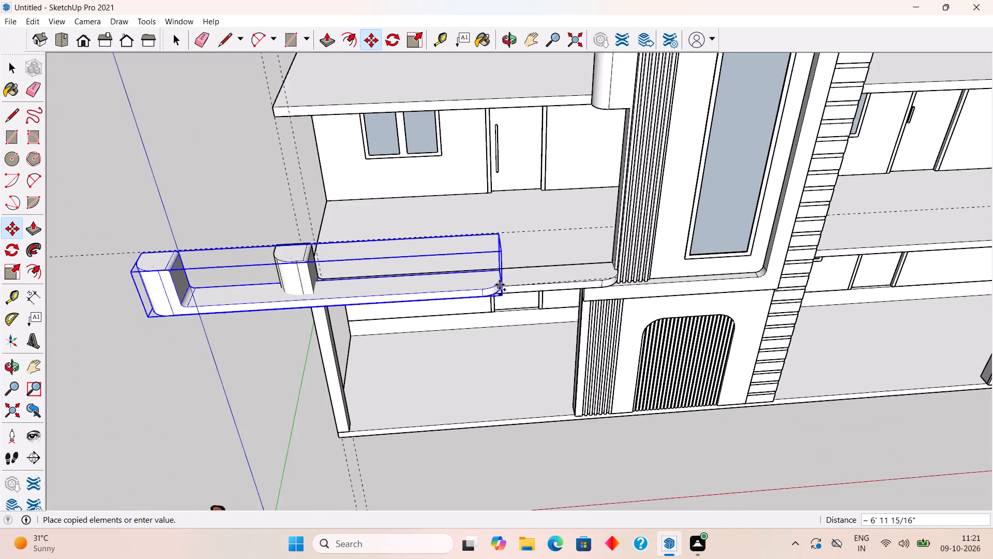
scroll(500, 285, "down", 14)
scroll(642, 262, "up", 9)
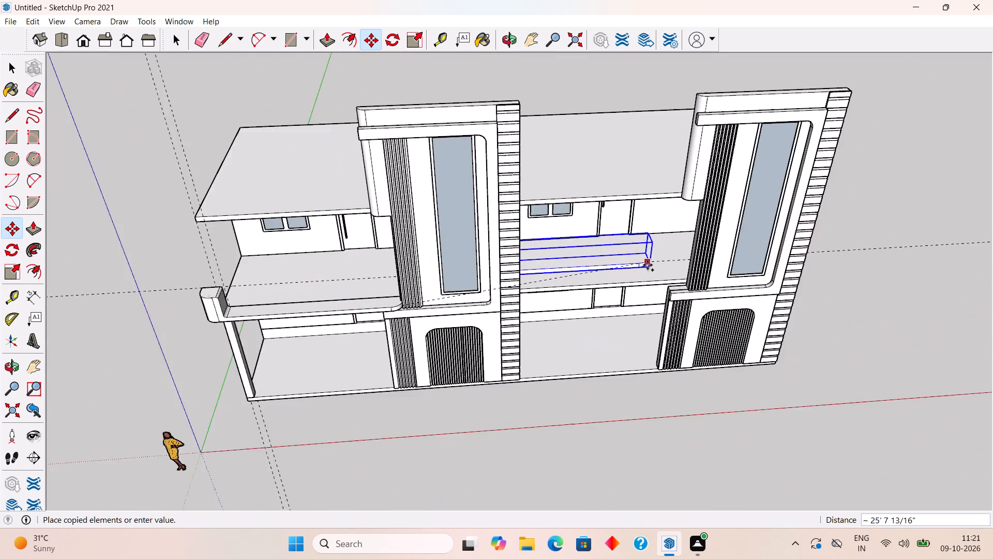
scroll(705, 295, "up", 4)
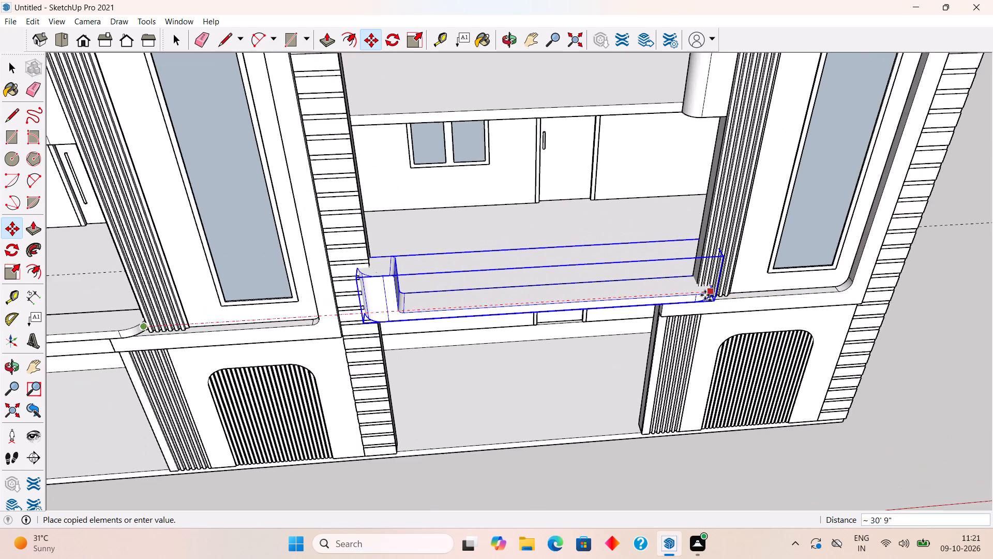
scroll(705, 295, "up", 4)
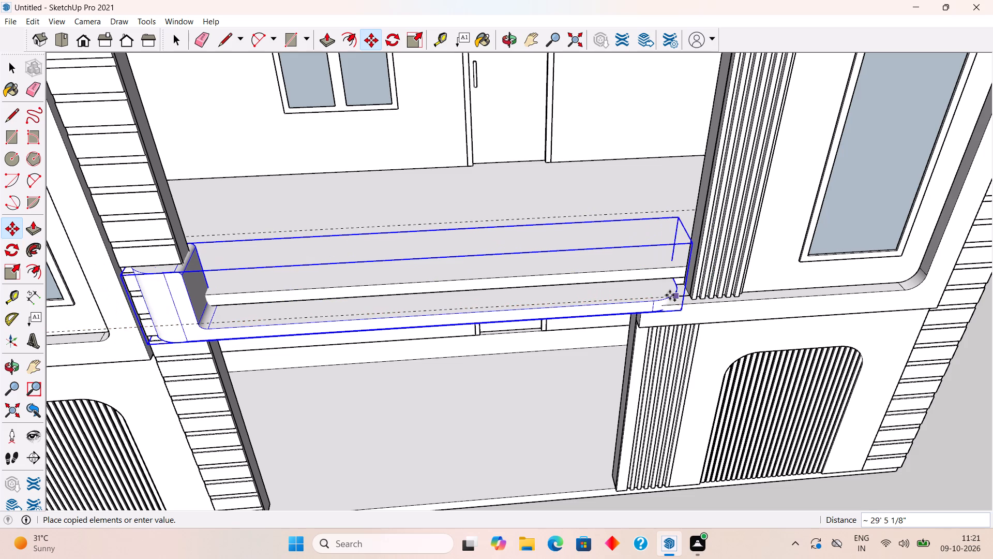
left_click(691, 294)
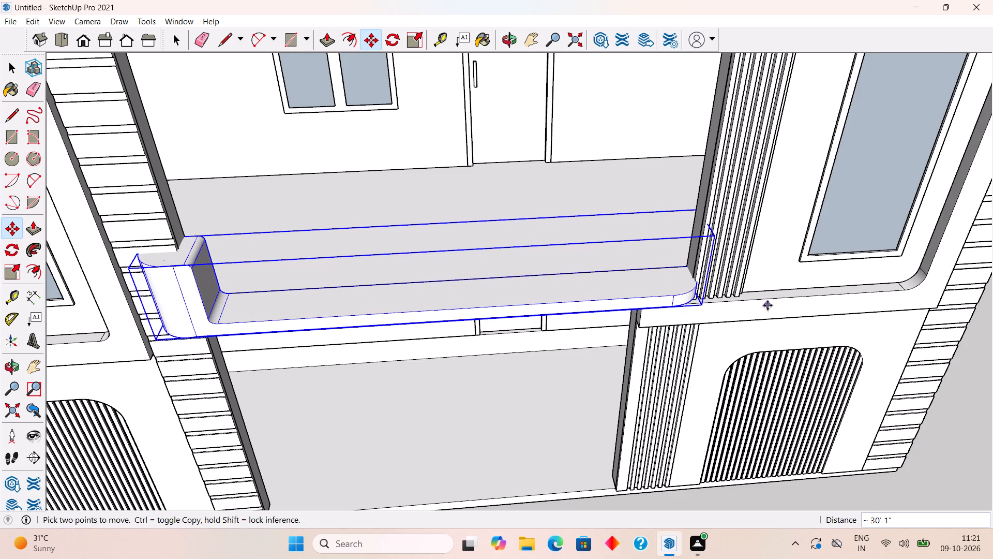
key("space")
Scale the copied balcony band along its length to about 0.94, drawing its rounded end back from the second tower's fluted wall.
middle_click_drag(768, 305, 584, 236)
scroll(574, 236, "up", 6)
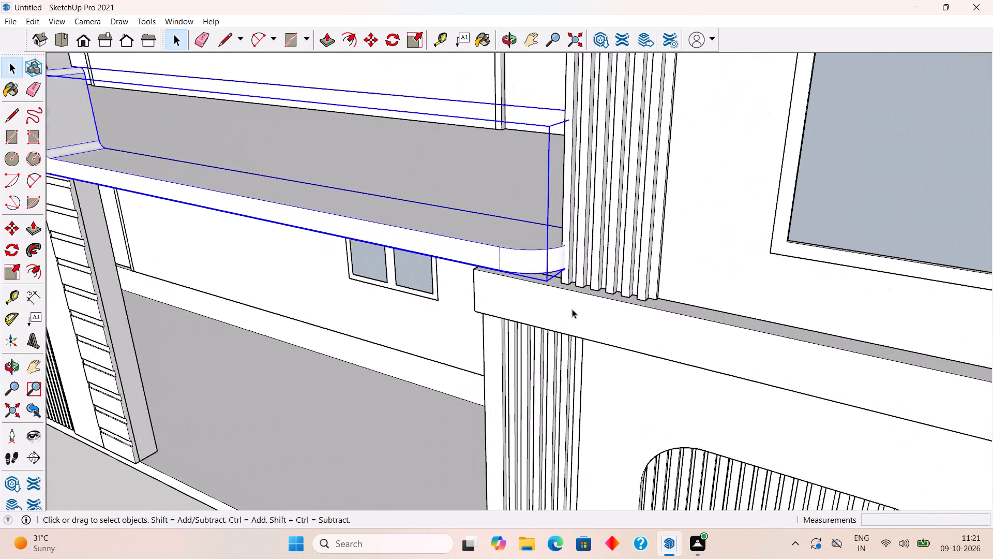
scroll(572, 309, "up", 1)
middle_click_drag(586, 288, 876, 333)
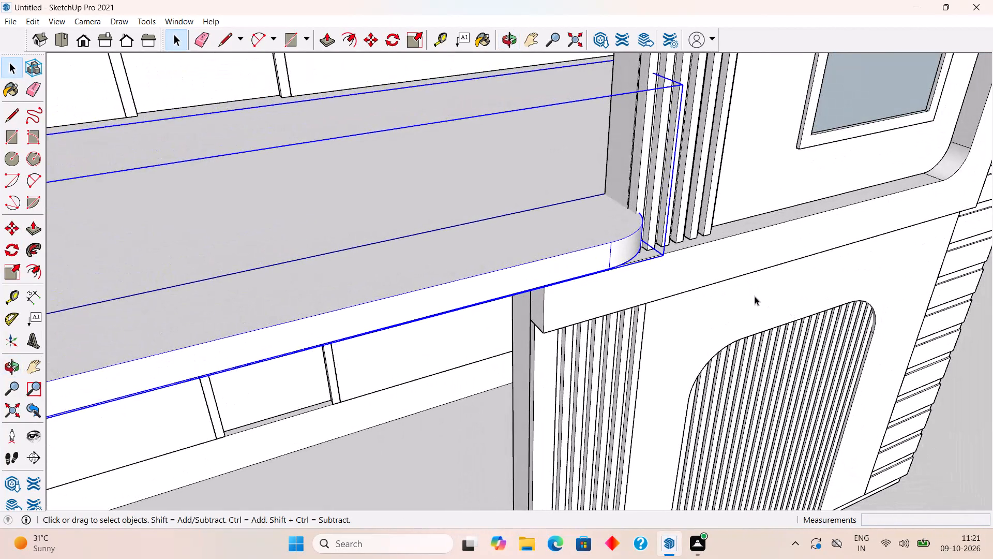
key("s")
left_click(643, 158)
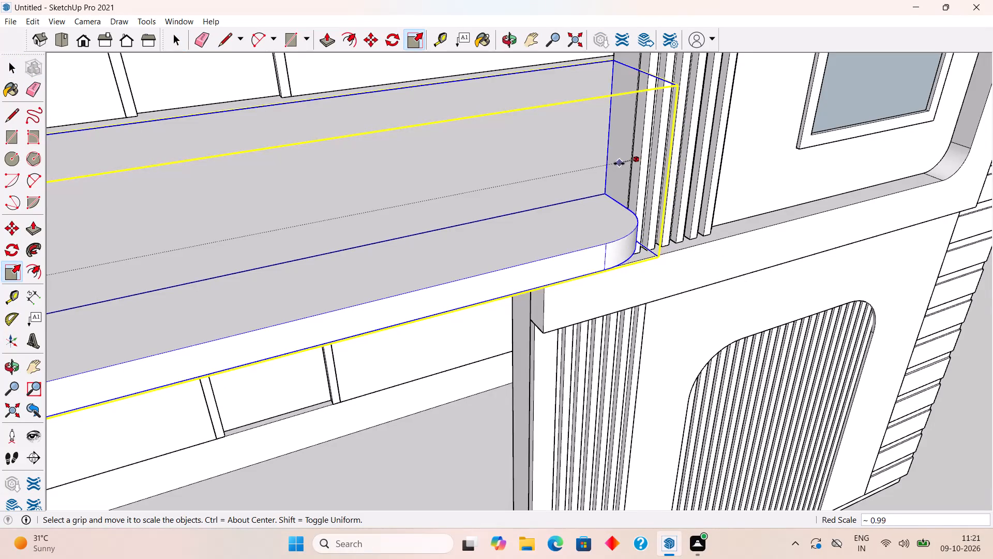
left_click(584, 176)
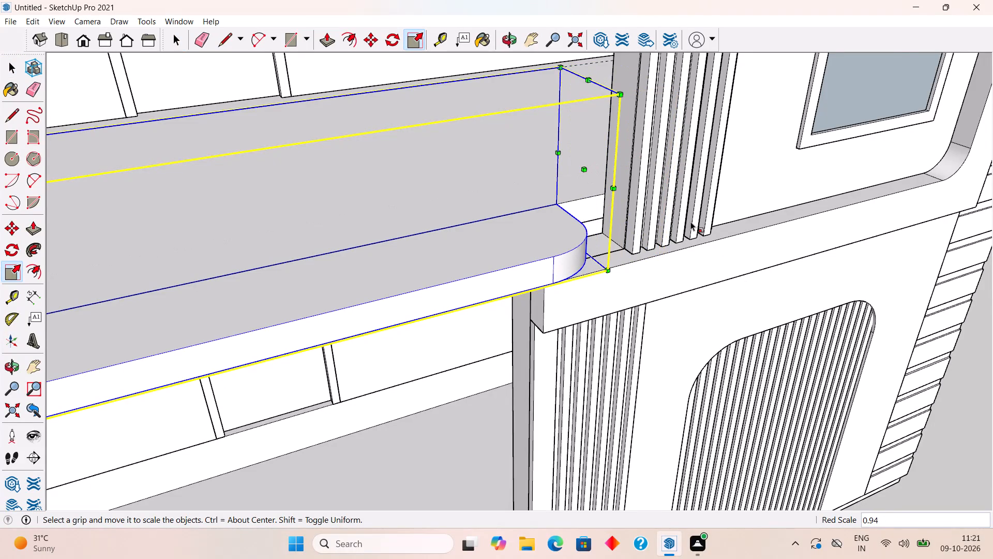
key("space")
Compare how the balcony bands' rounded ends sit against the fluted walls and ledges of the second and first towers.
scroll(690, 222, "down", 5)
middle_click_drag(721, 232, 596, 231)
scroll(582, 251, "up", 5)
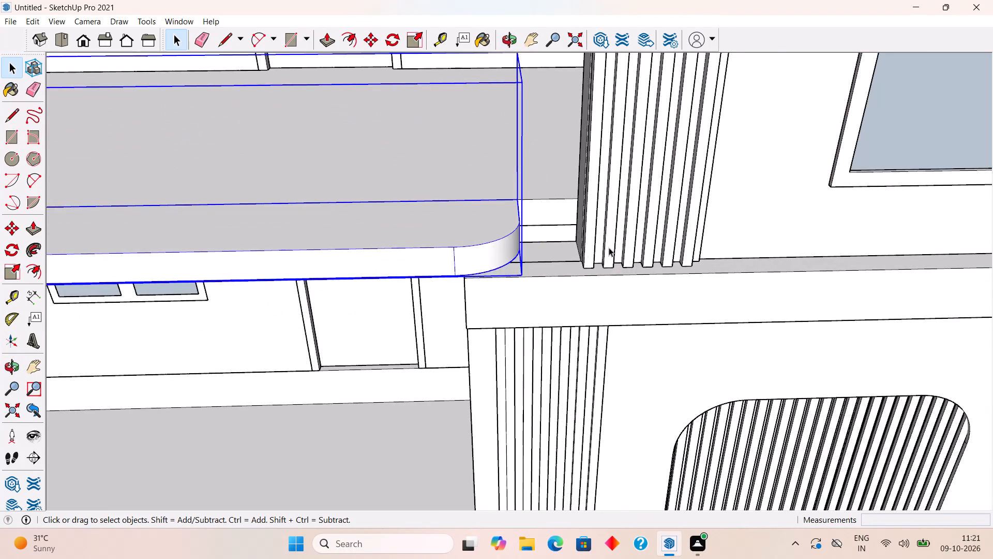
scroll(609, 247, "up", 8)
middle_click_drag(613, 246, 644, 365)
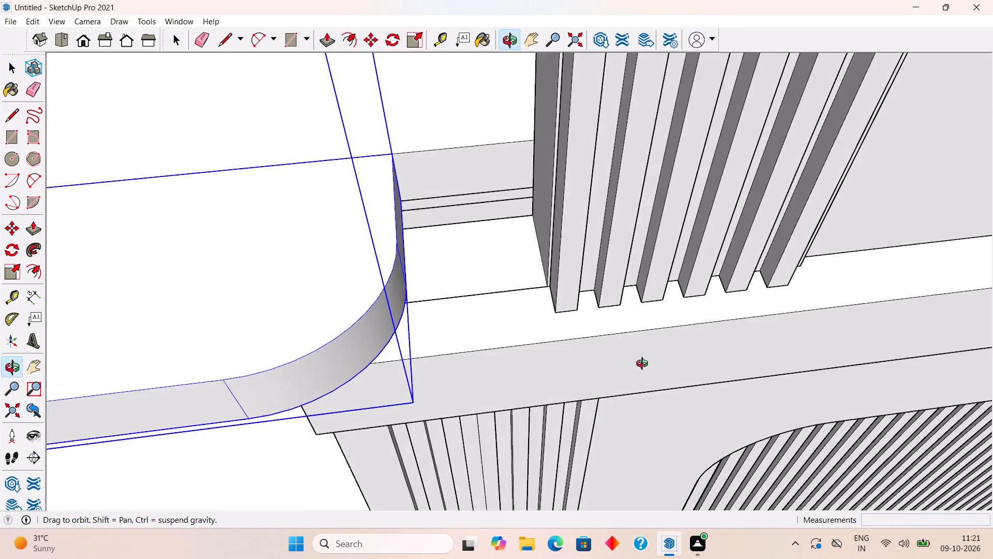
middle_click_drag(644, 365, 647, 298)
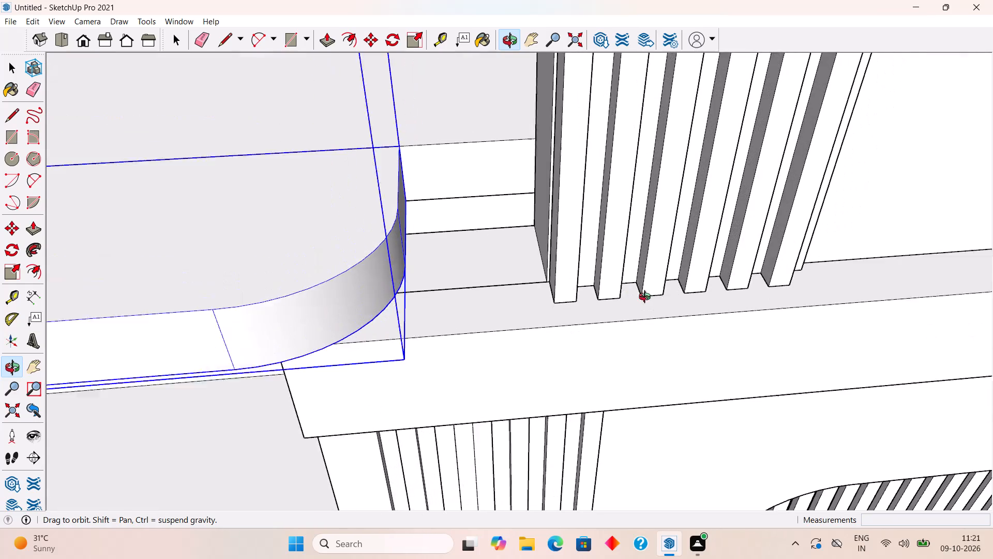
middle_click_drag(647, 298, 659, 298)
scroll(599, 276, "down", 20)
scroll(599, 276, "down", 7)
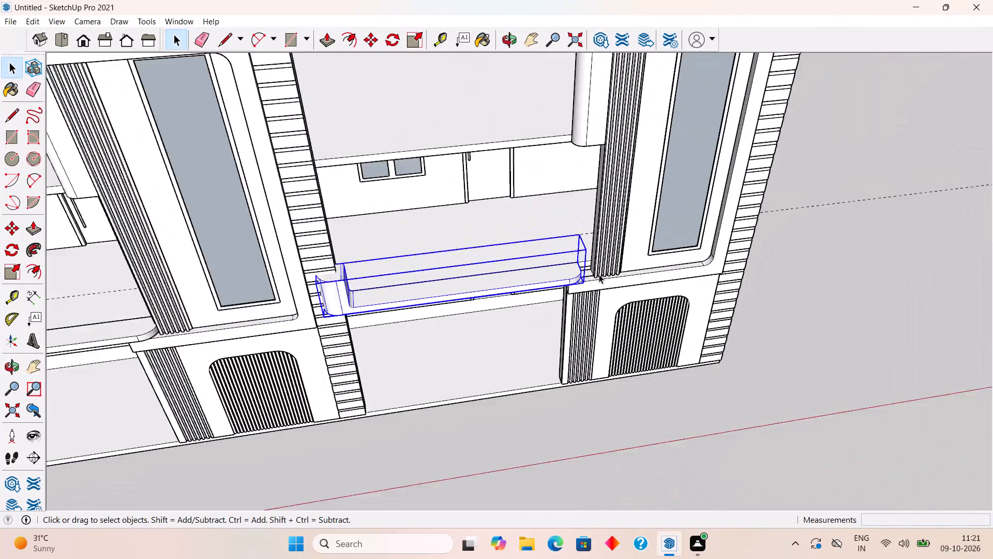
scroll(286, 350, "up", 18)
middle_click_drag(234, 243, 245, 248)
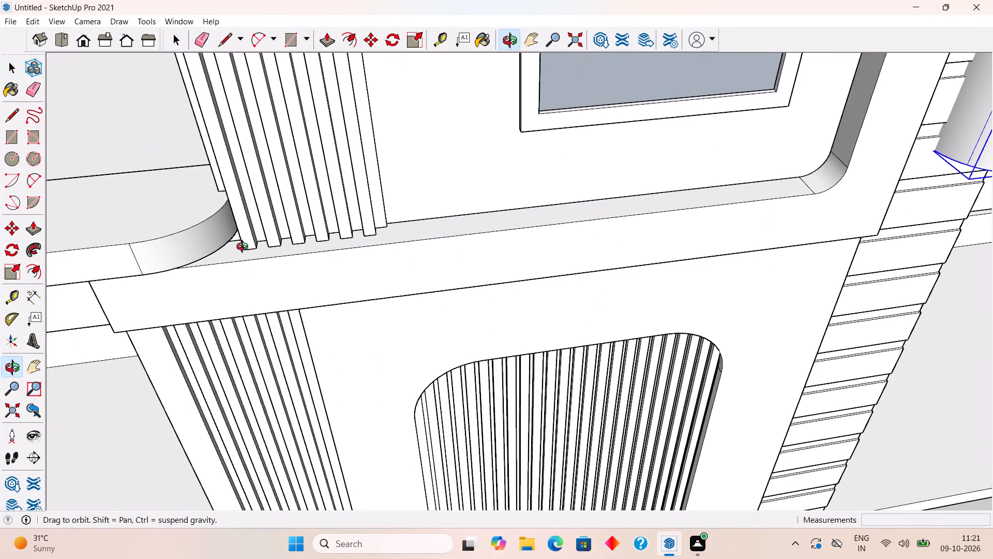
middle_click_drag(245, 248, 486, 195)
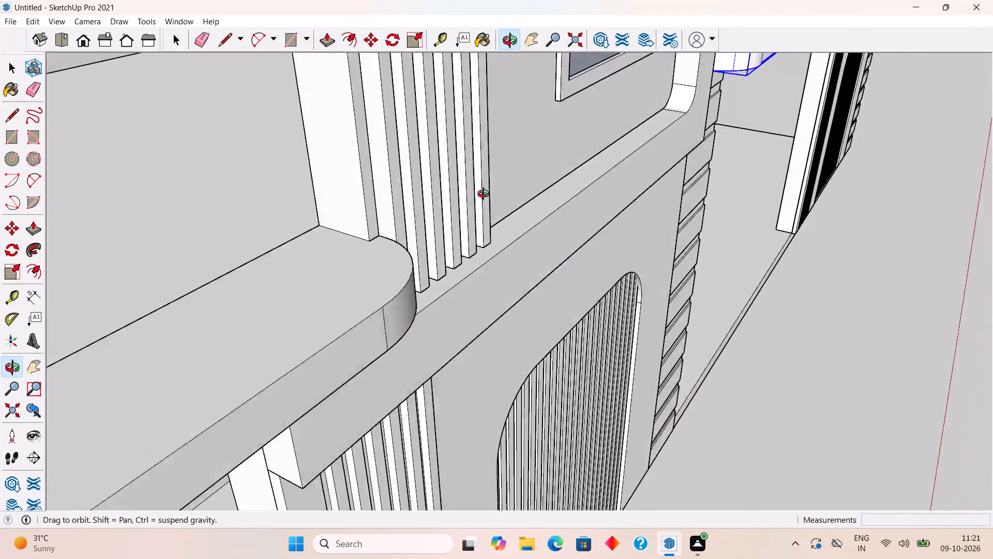
middle_click_drag(486, 195, 292, 231)
scroll(292, 231, "down", 13)
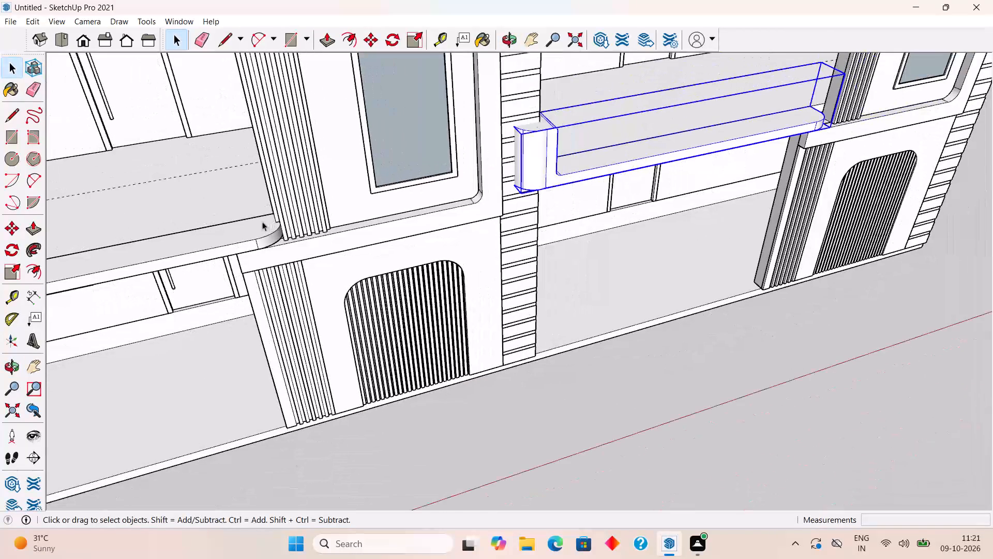
Measure the spacing between the first tower's fluted panel edge and the adjacent wall corner above the balcony band.
left_click(277, 205)
scroll(269, 210, "up", 15)
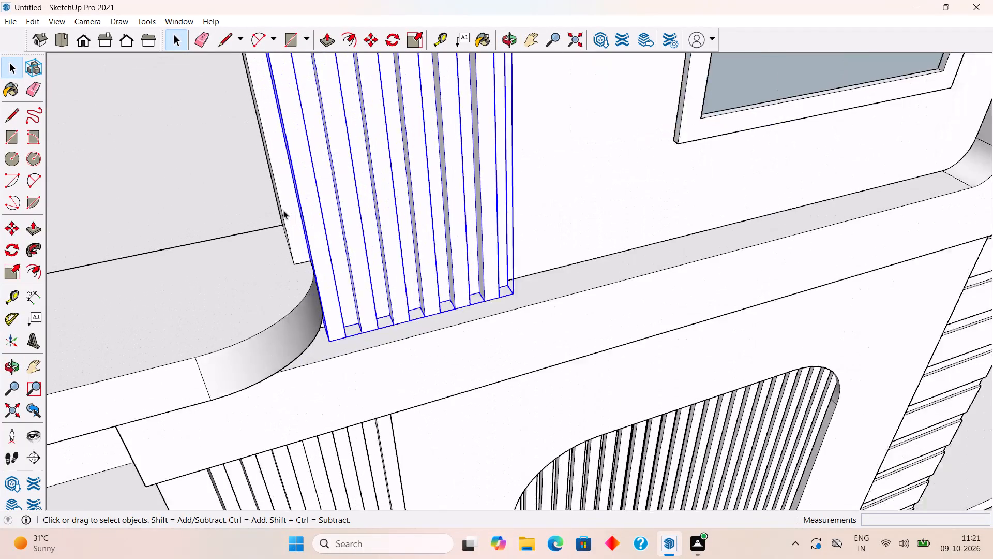
scroll(283, 210, "up", 7)
middle_click_drag(288, 212, 359, 231)
scroll(359, 231, "up", 6)
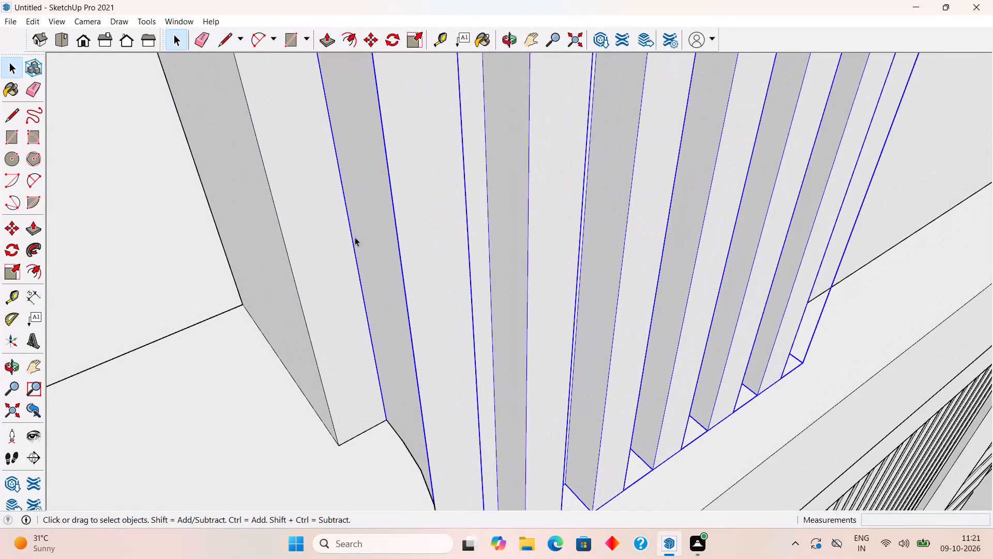
key("t")
left_click(353, 246)
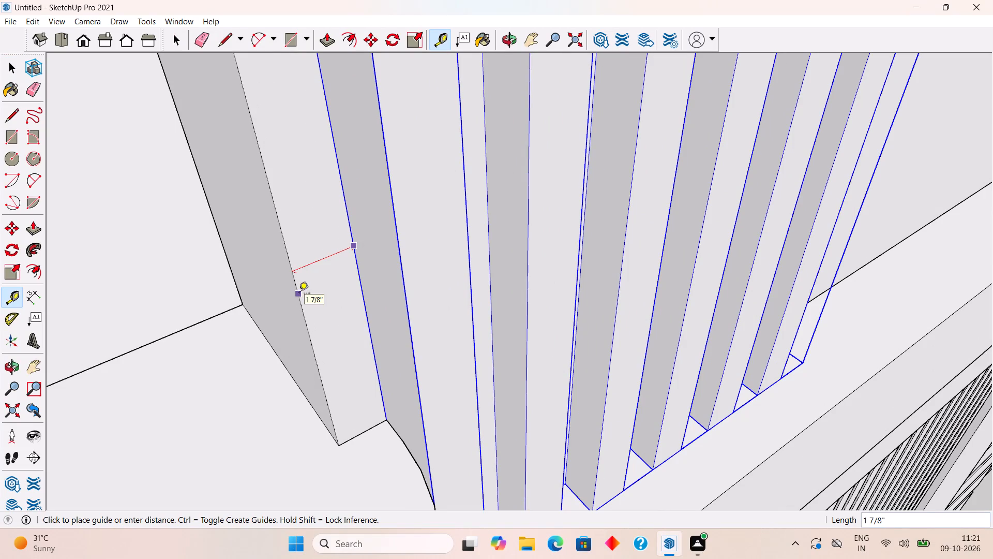
key("space")
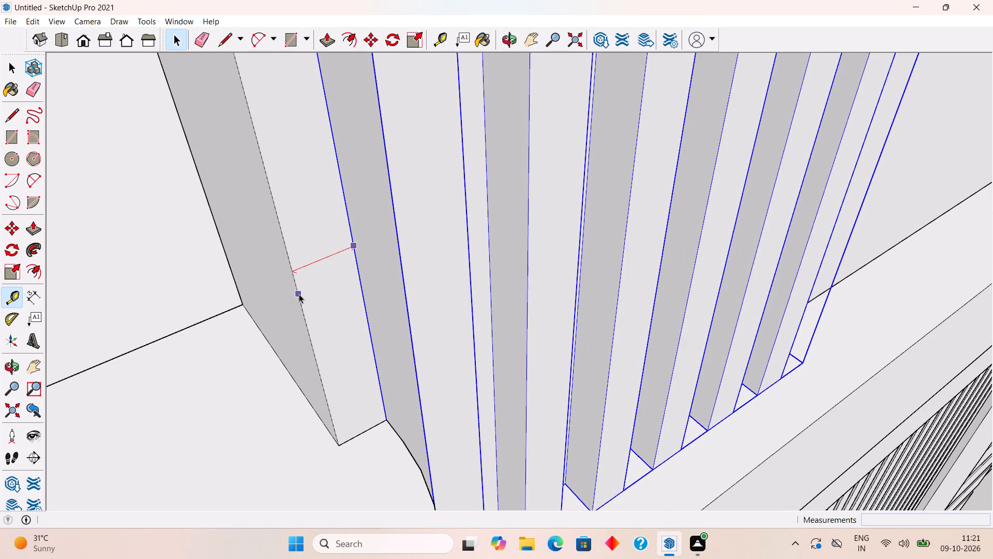
Examine the copied balcony band's rounded end beside the second tower's fluted wall, up close and from the front.
scroll(299, 283, "down", 20)
scroll(299, 283, "down", 12)
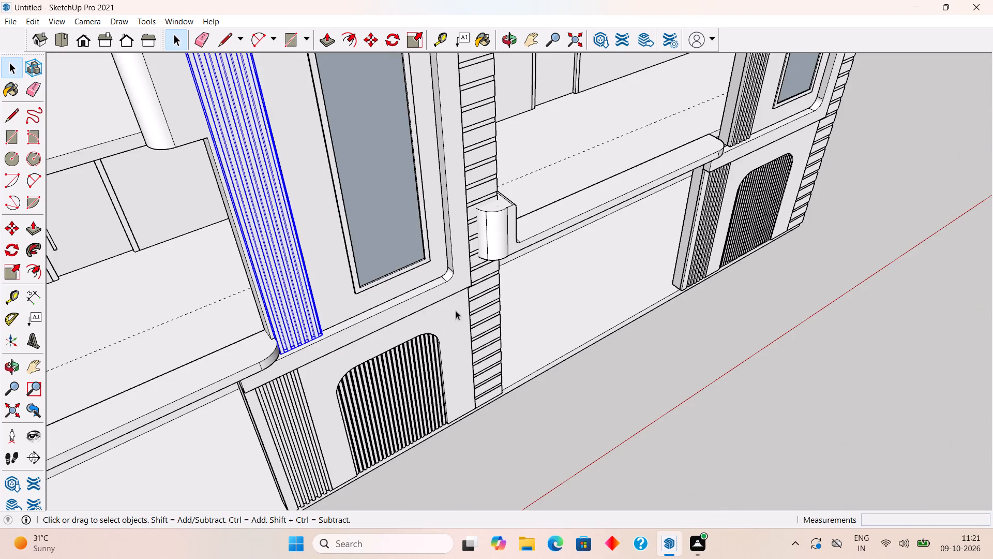
scroll(843, 129, "down", 10)
scroll(877, 127, "up", 10)
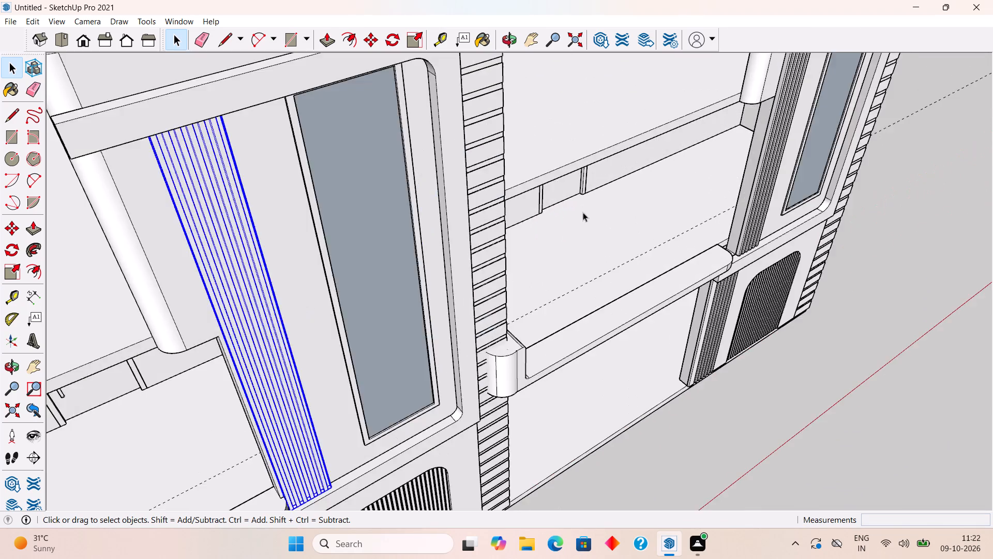
scroll(583, 212, "up", 6)
scroll(807, 215, "up", 5)
middle_click_drag(777, 209, 694, 190)
scroll(694, 190, "up", 1)
scroll(505, 218, "up", 6)
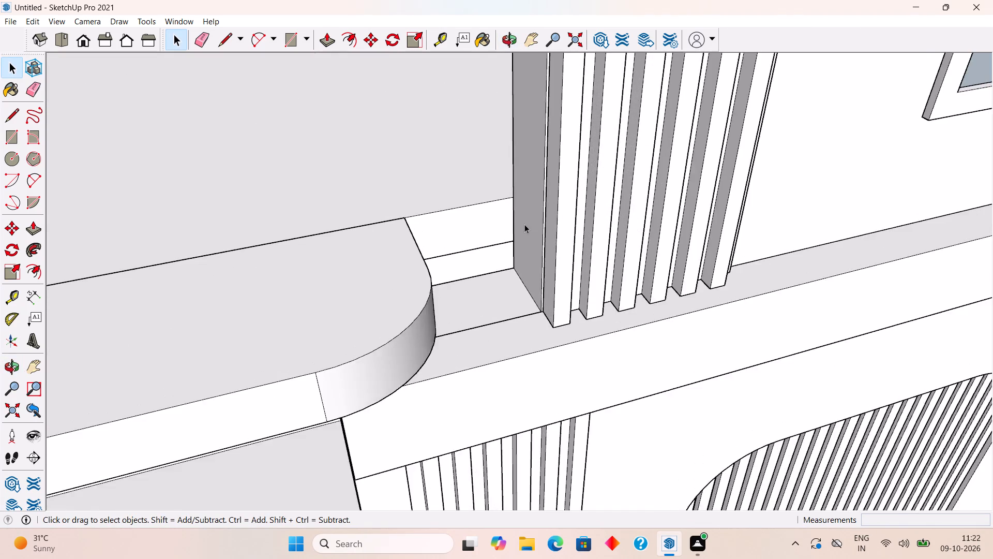
scroll(525, 224, "up", 11)
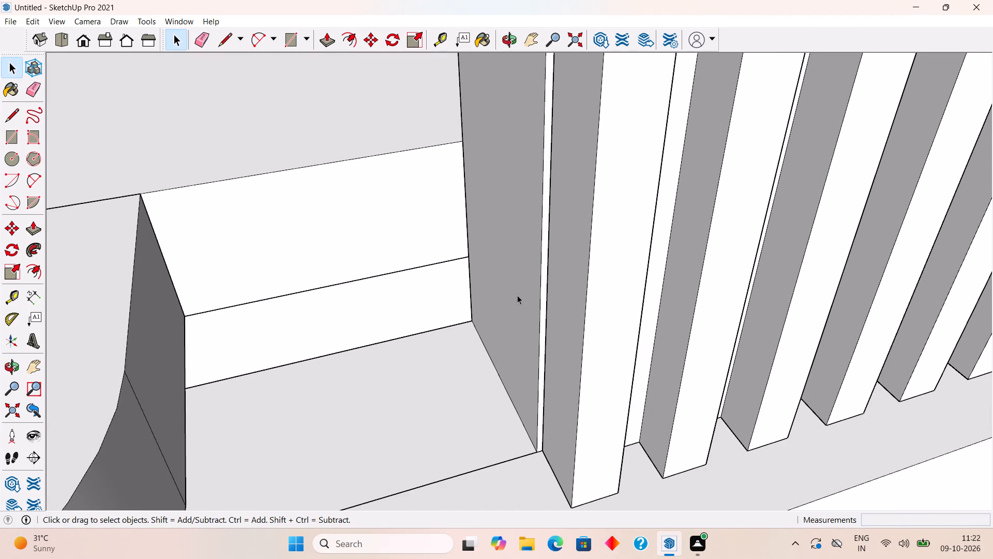
scroll(537, 281, "down", 3)
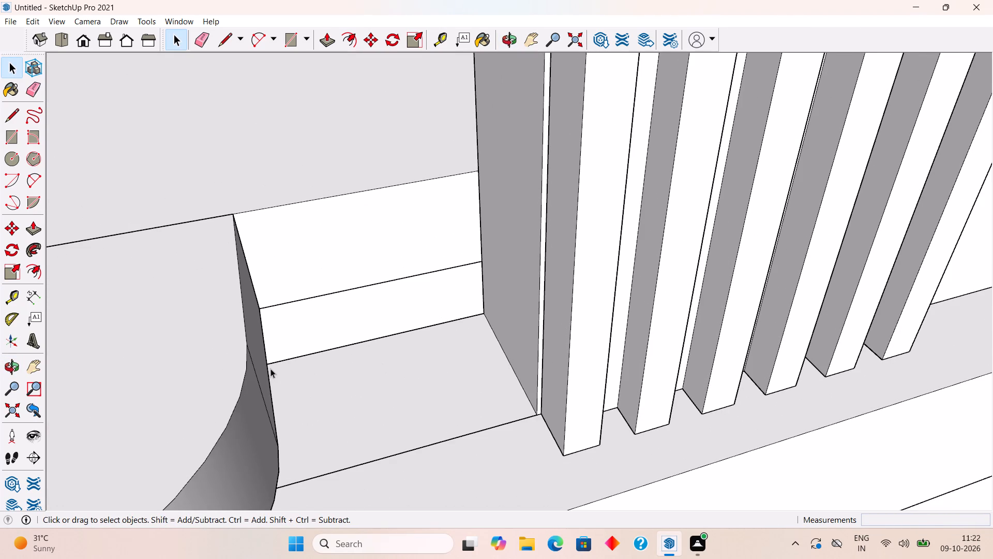
left_click(263, 374)
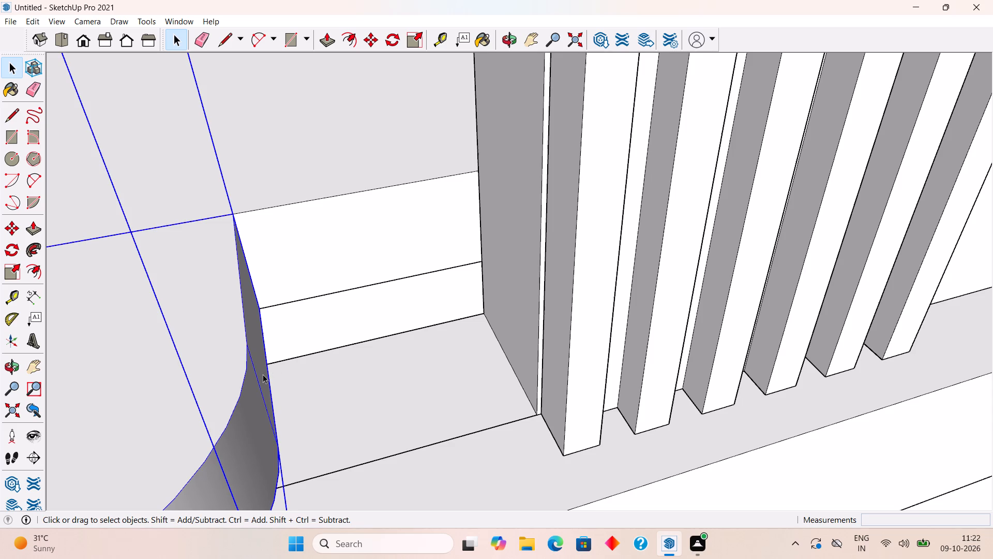
scroll(262, 373, "down", 6)
middle_click_drag(267, 401, 195, 262)
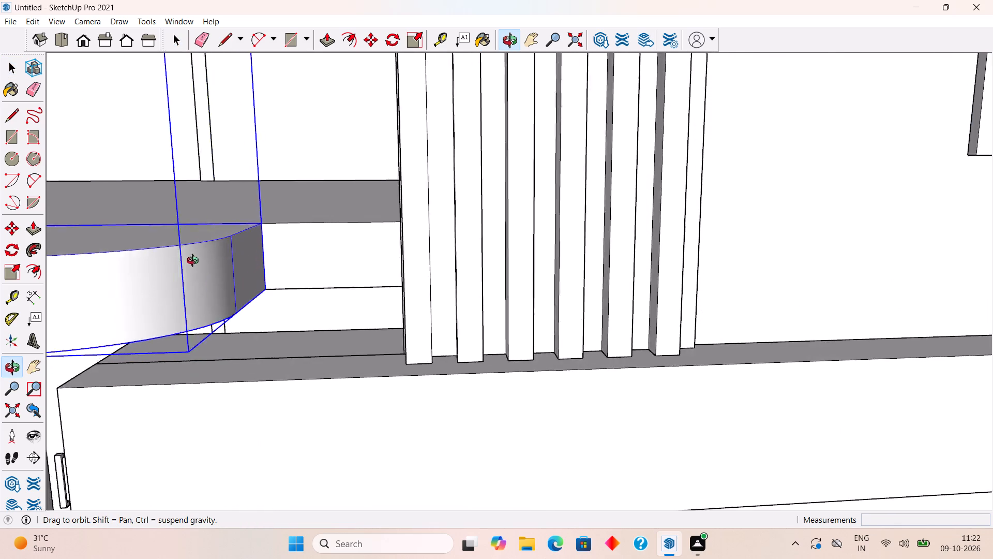
middle_click_drag(195, 262, 201, 223)
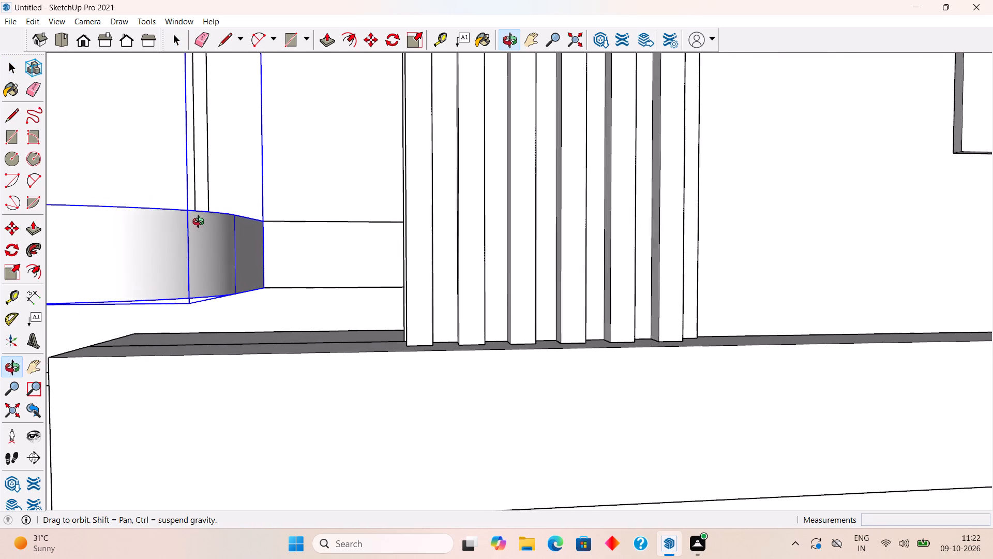
middle_click_drag(201, 223, 200, 223)
scroll(263, 257, "up", 2)
scroll(274, 242, "down", 19)
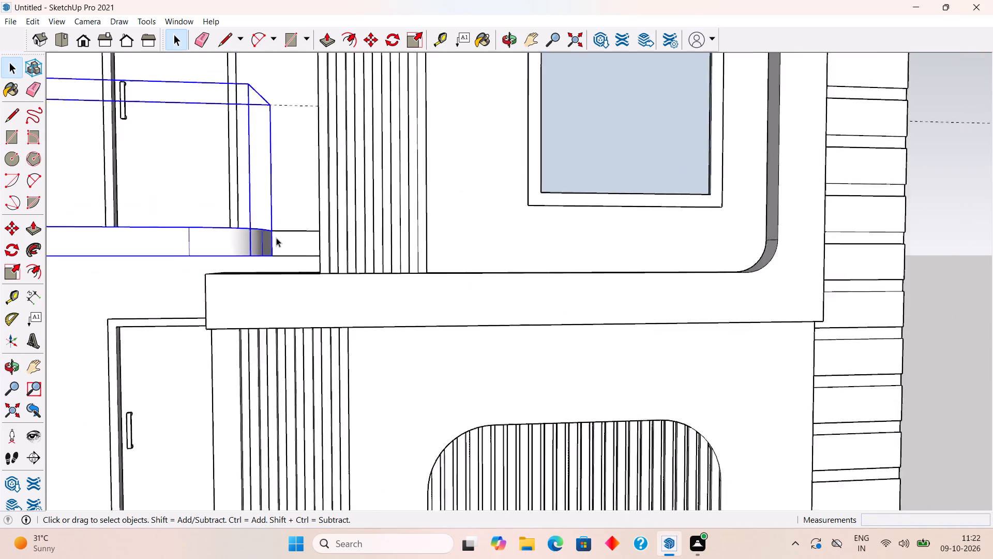
scroll(276, 238, "down", 20)
scroll(276, 238, "down", 3)
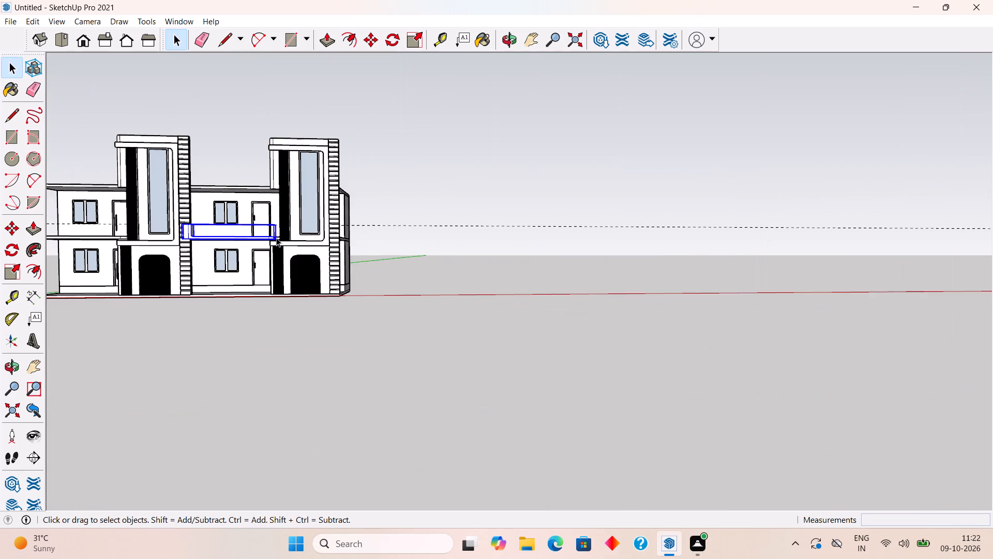
scroll(276, 238, "down", 5)
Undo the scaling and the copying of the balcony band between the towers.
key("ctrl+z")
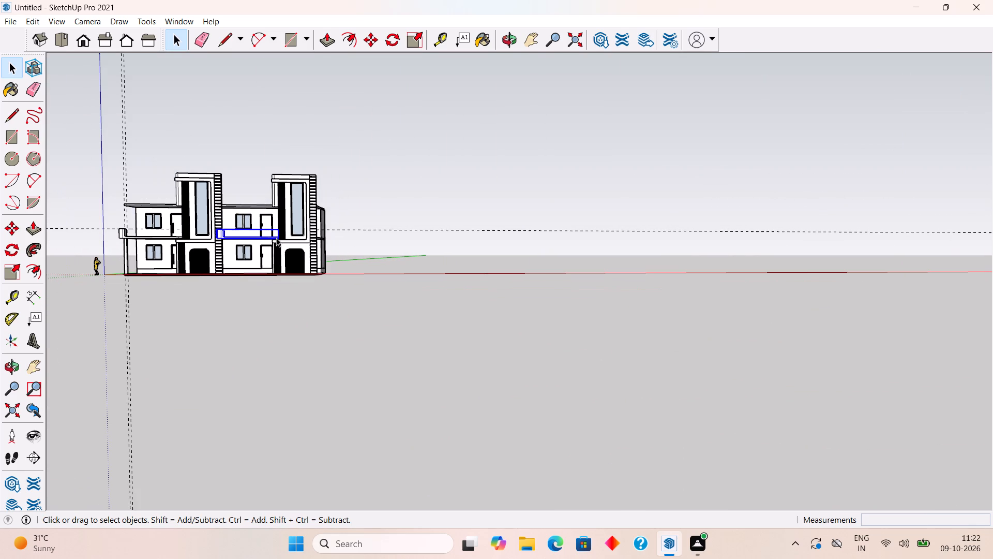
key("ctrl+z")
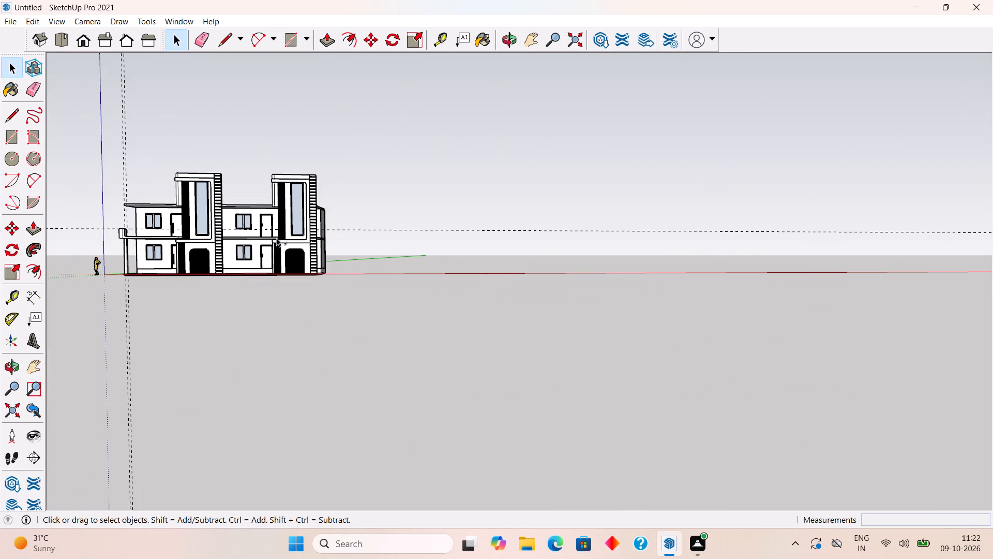
Examine how the first tower's balcony band end meets its fluted wall and compare the matching corner on the second tower.
scroll(180, 240, "up", 4)
scroll(128, 240, "up", 8)
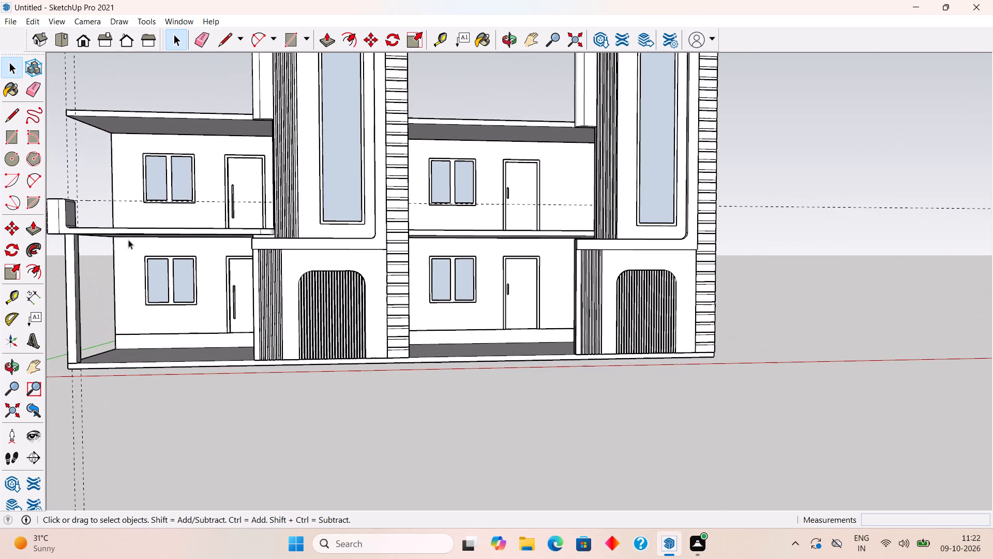
scroll(128, 240, "up", 1)
left_click(148, 230)
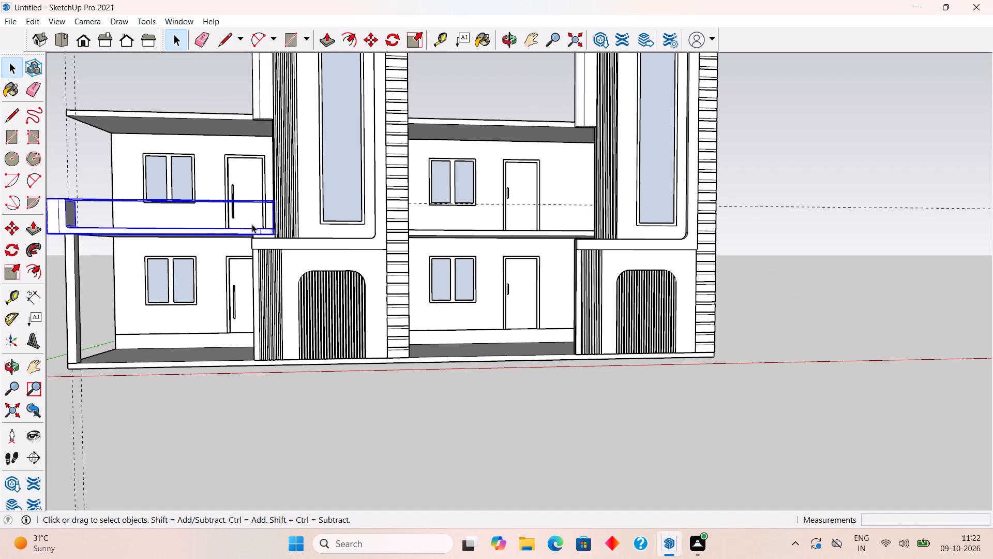
middle_click_drag(239, 245, 289, 252)
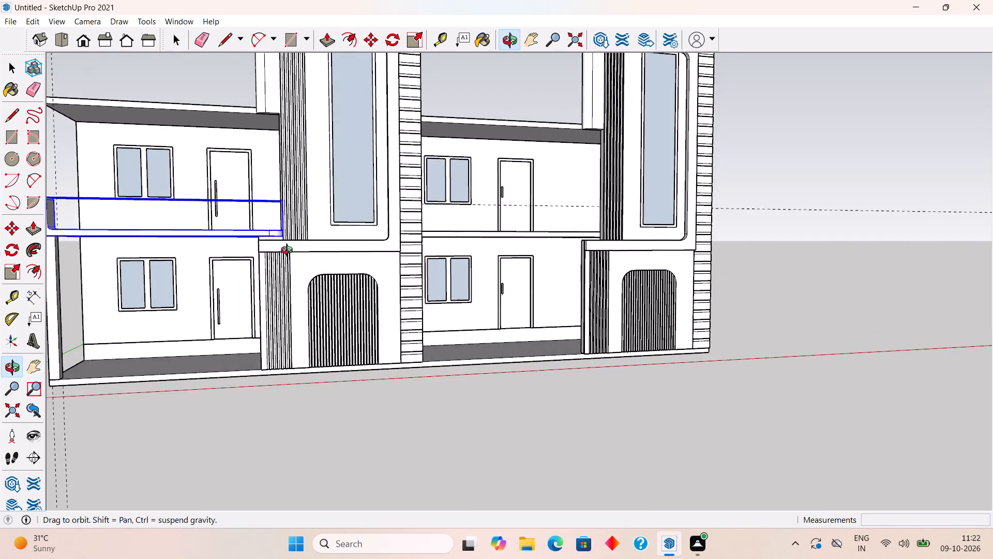
middle_click_drag(289, 252, 297, 263)
scroll(200, 221, "up", 6)
scroll(303, 299, "up", 2)
middle_click_drag(319, 267, 324, 226)
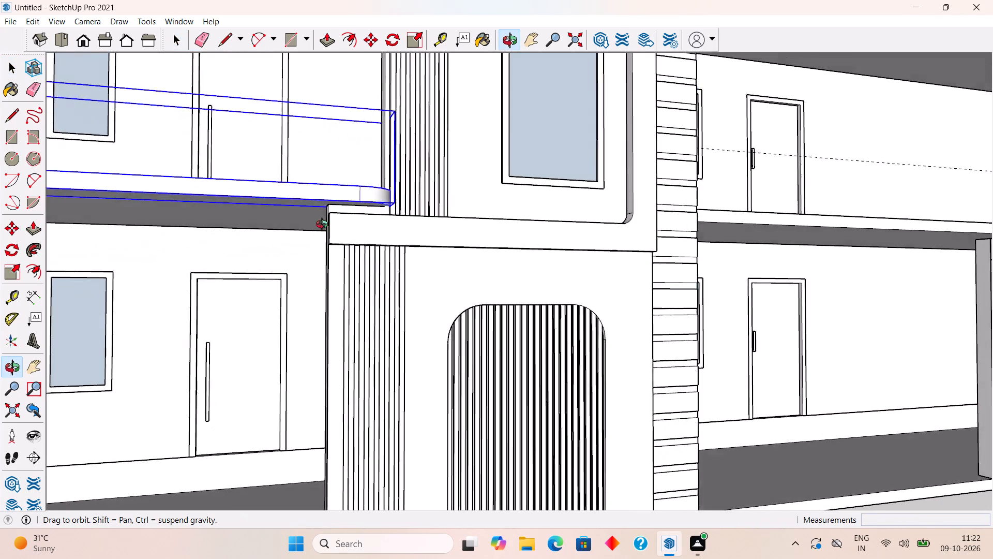
middle_click_drag(324, 226, 318, 225)
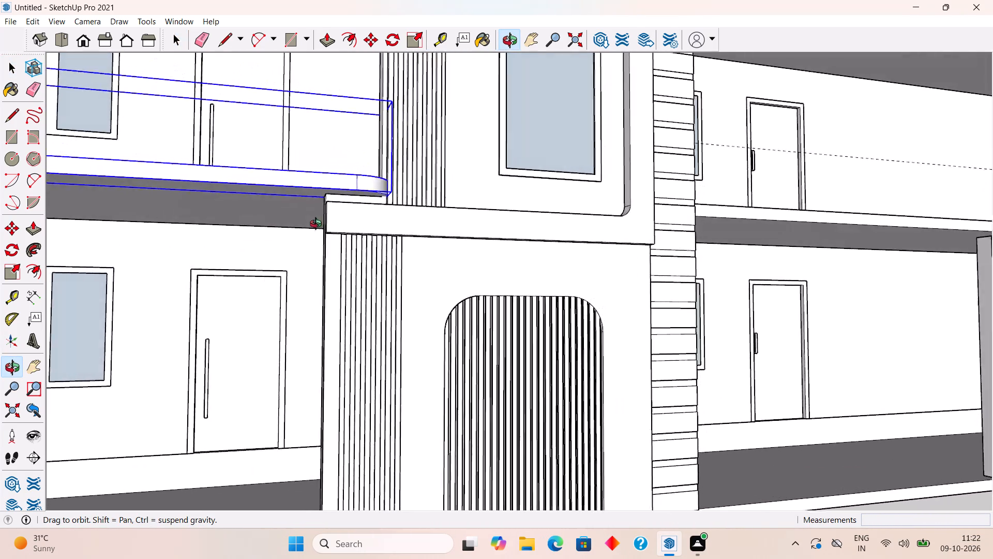
middle_click_drag(318, 225, 263, 237)
scroll(263, 237, "down", 4)
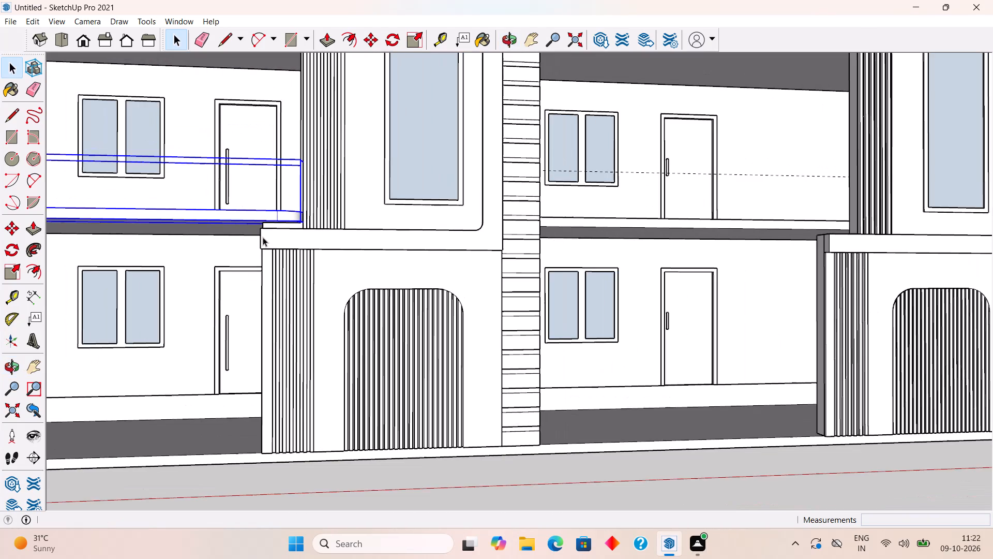
middle_click_drag(854, 234, 857, 372)
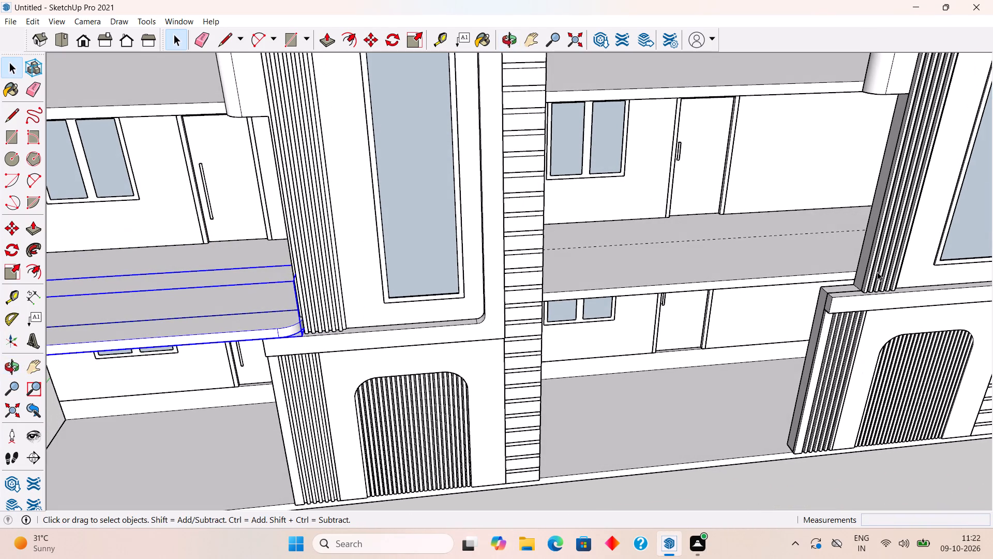
Undo the last edits to the second tower's side wall notch above the entrance ledge.
key("ctrl+z")
key("ctrl+z")
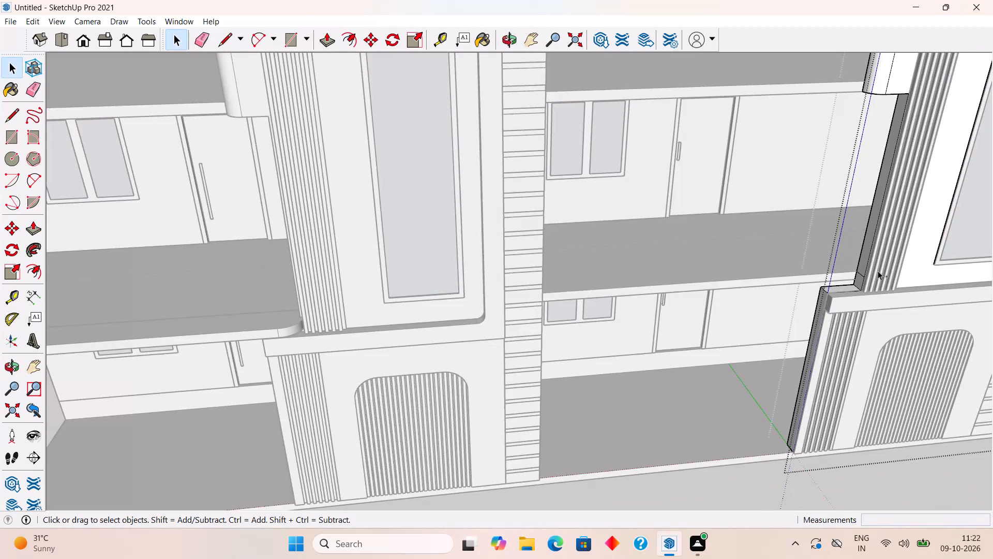
key("ctrl+z")
Replace the dividing edge on the second tower wall's side face with a 9" line level with the first-floor slab's underside.
scroll(847, 278, "up", 14)
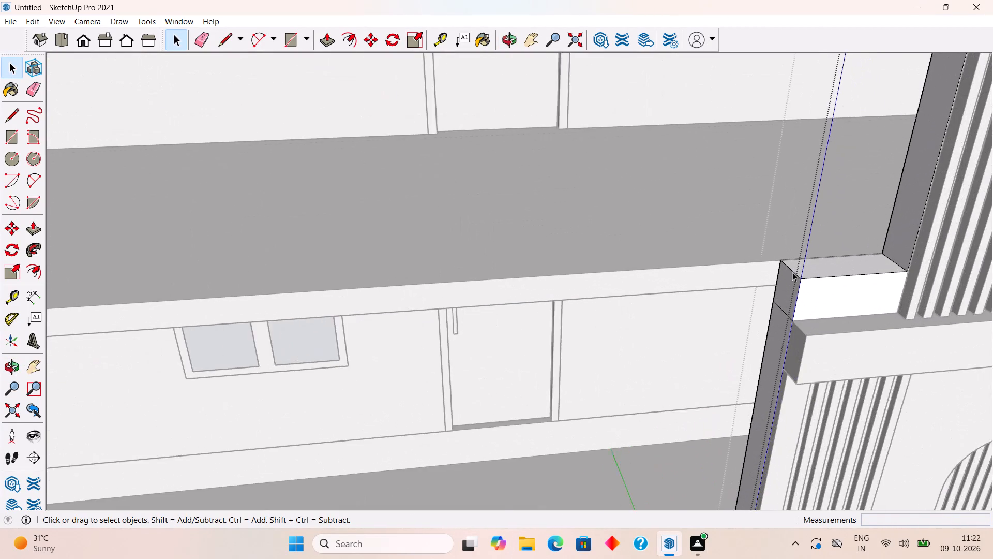
scroll(792, 272, "up", 7)
middle_click_drag(803, 281, 832, 234)
scroll(832, 234, "up", 1)
scroll(767, 361, "up", 4)
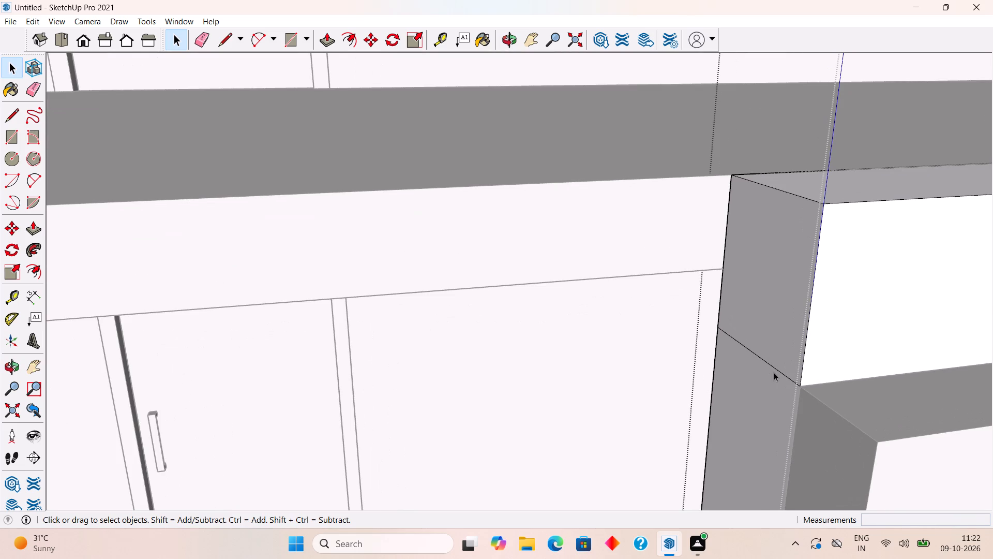
left_click(781, 374)
key("Delete")
key("l")
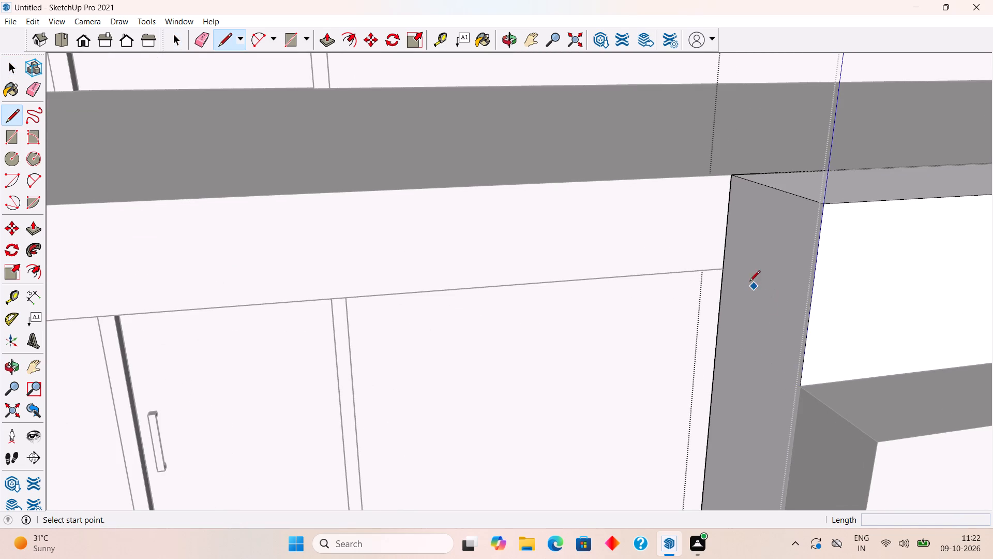
left_click(721, 269)
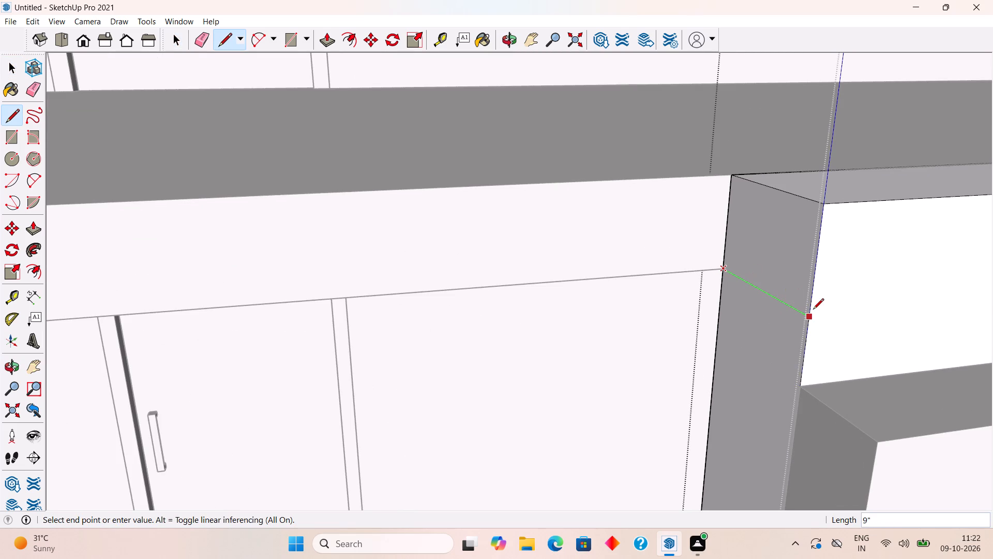
left_click(813, 316)
key("space")
Push the side face above the new line back 1' 11 3/4", flush with the upper wall, and delete the leftover edge.
left_click(775, 292)
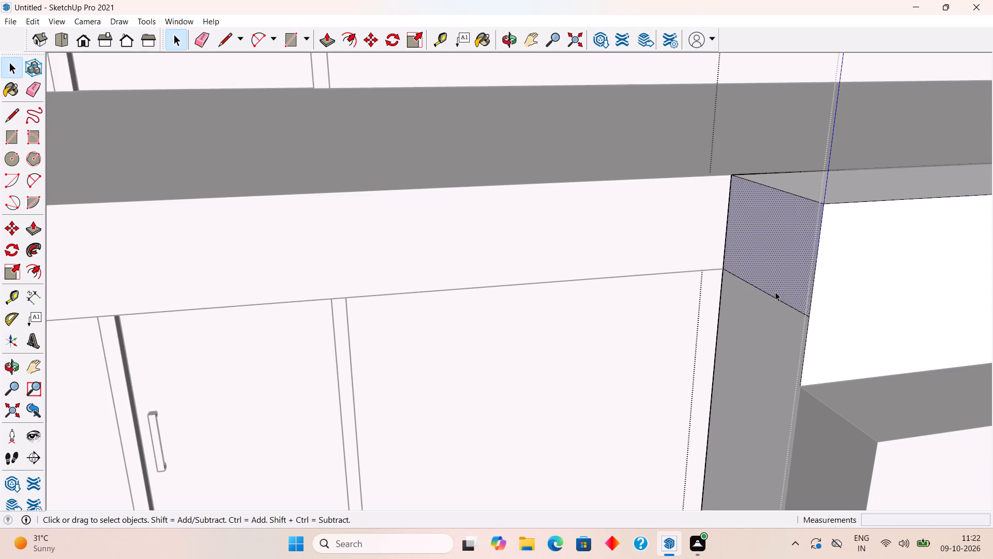
scroll(783, 287, "down", 12)
key("p")
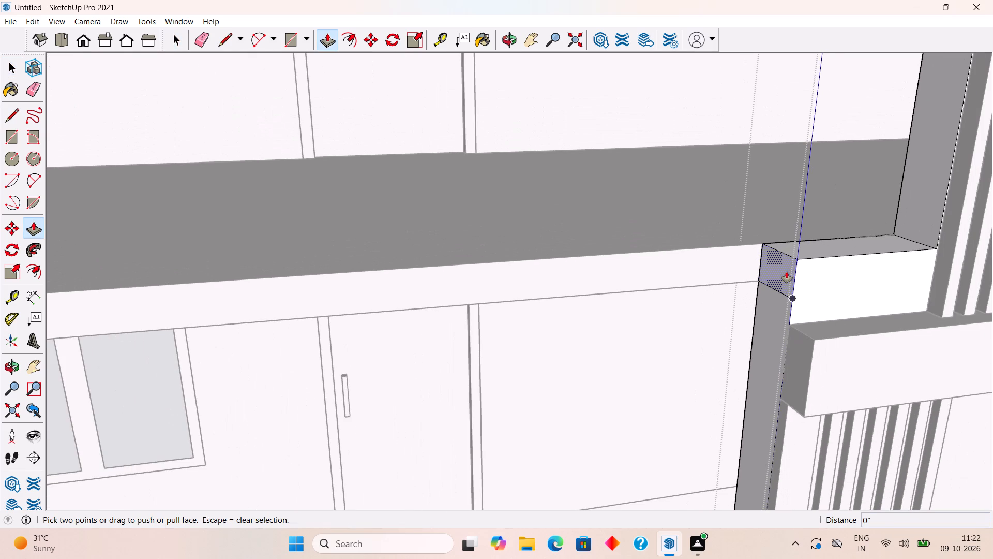
left_click(787, 271)
left_click(929, 224)
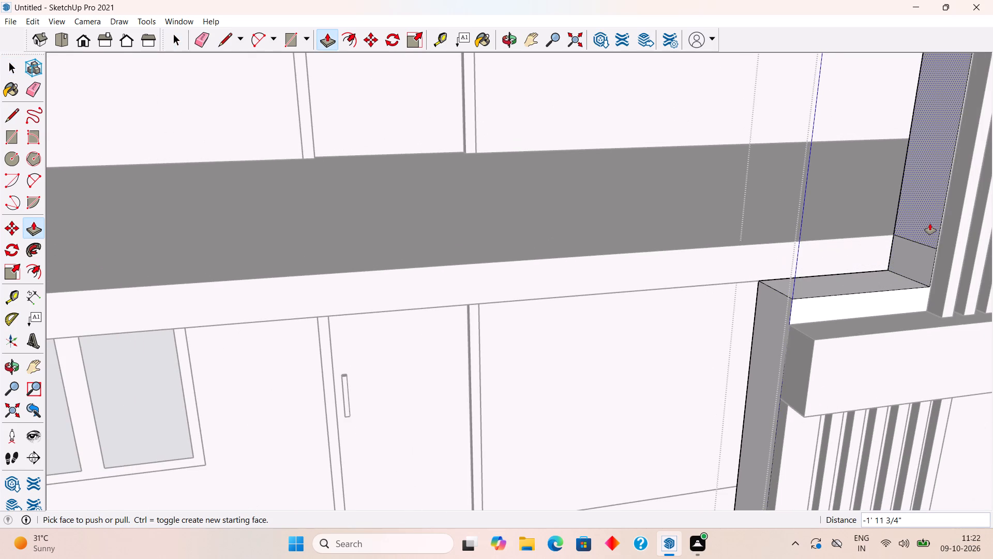
key("space")
scroll(935, 238, "up", 3)
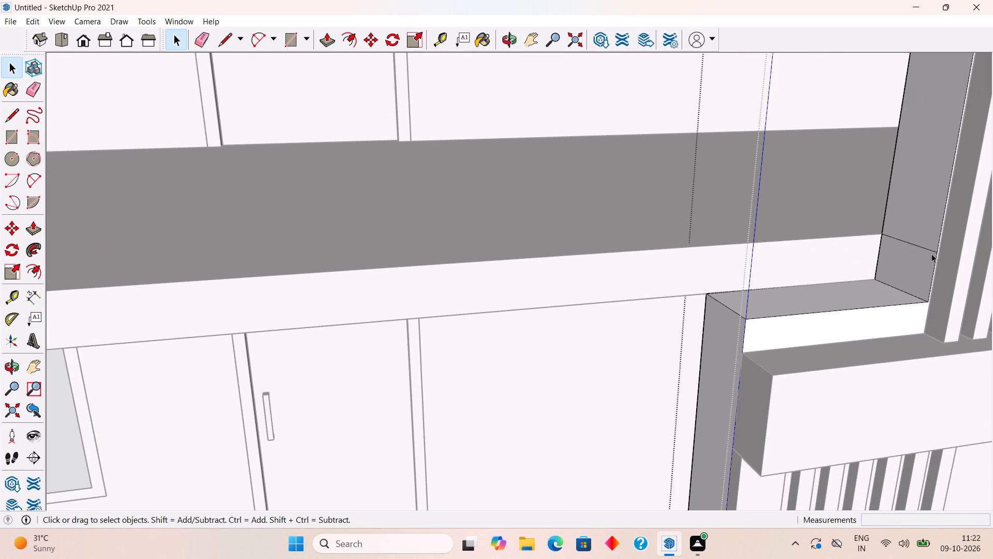
left_click(933, 251)
key("Delete")
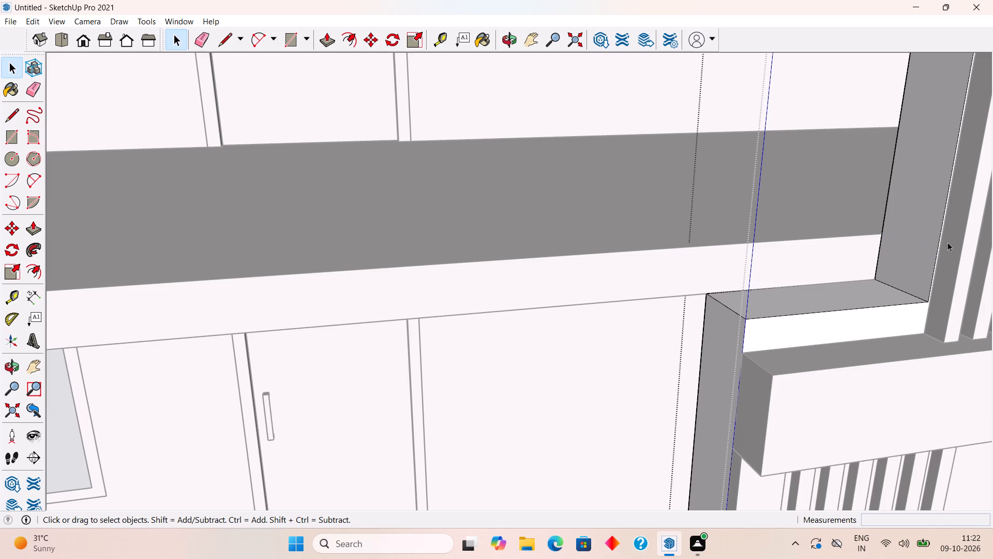
Push the second tower's upper wall side face inward about 1/4" beside the fluted panel.
scroll(979, 249, "up", 5)
middle_click_drag(969, 248, 921, 237)
scroll(921, 237, "down", 3)
left_click(924, 239)
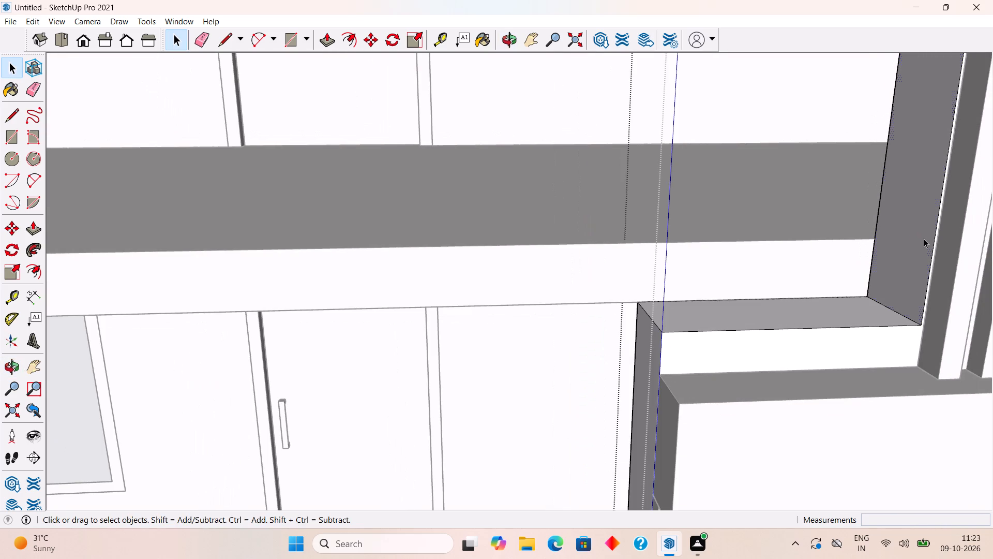
key("p")
left_click(924, 239)
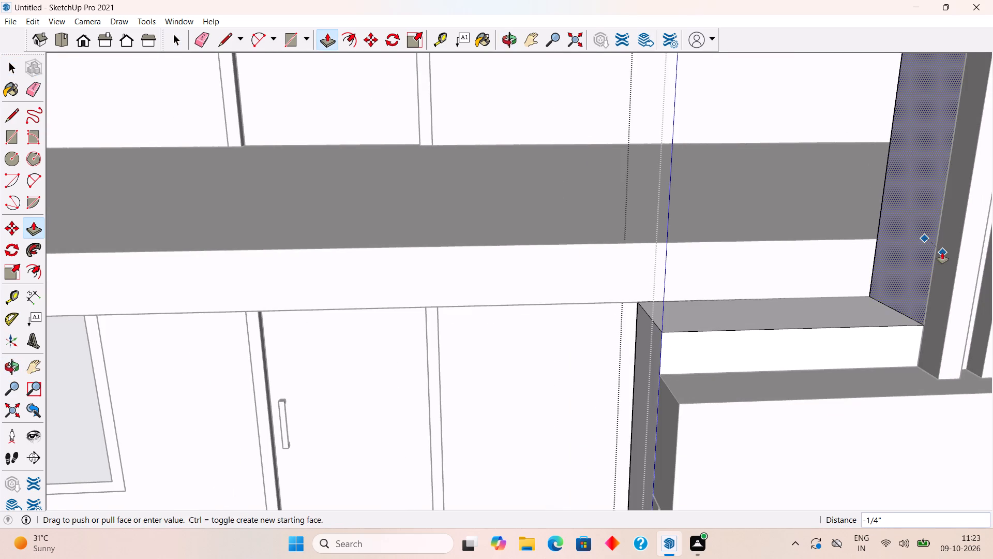
left_click(942, 253)
Pull the second tower's upper wall side face outward 1 7/8" and exit the wall group.
left_click(897, 248)
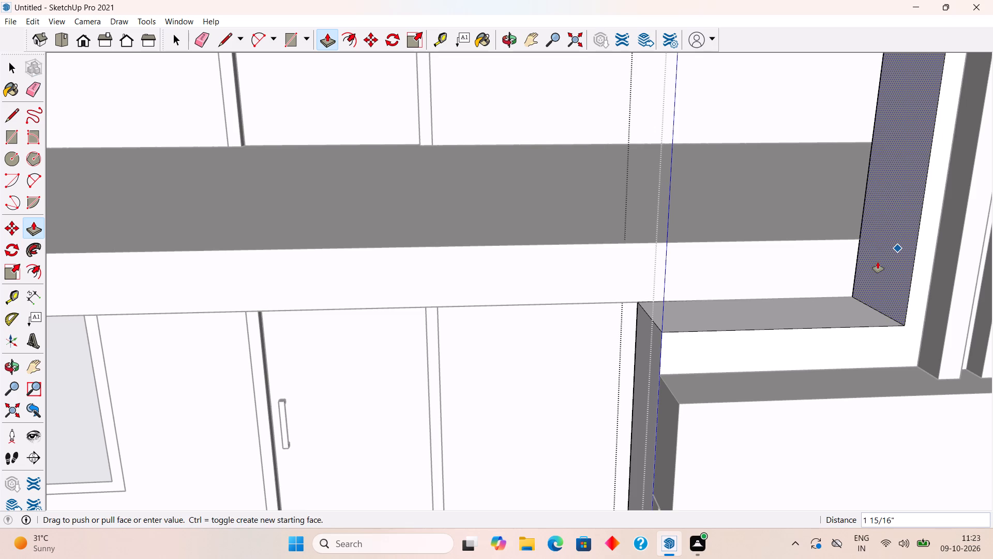
key("1")
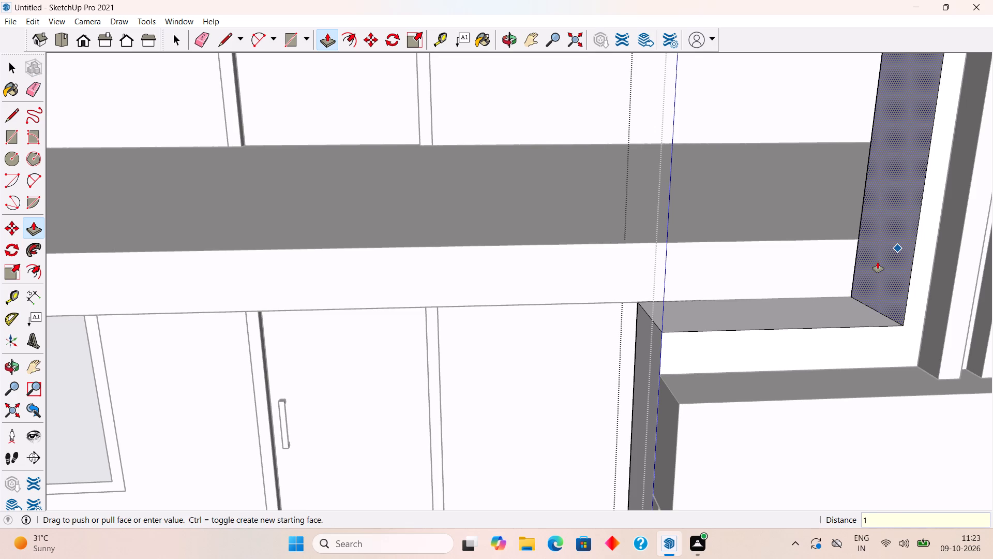
key("period")
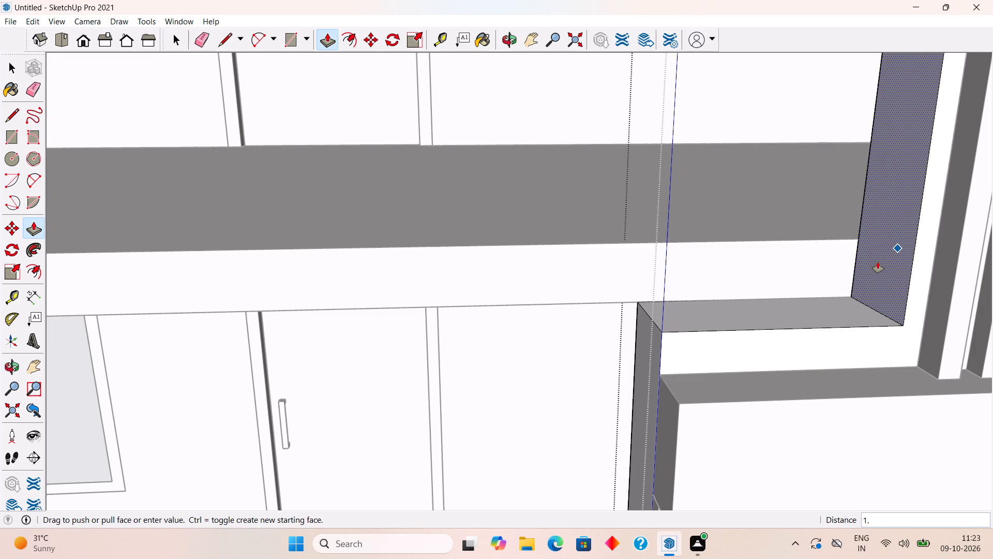
key("BackSpace")
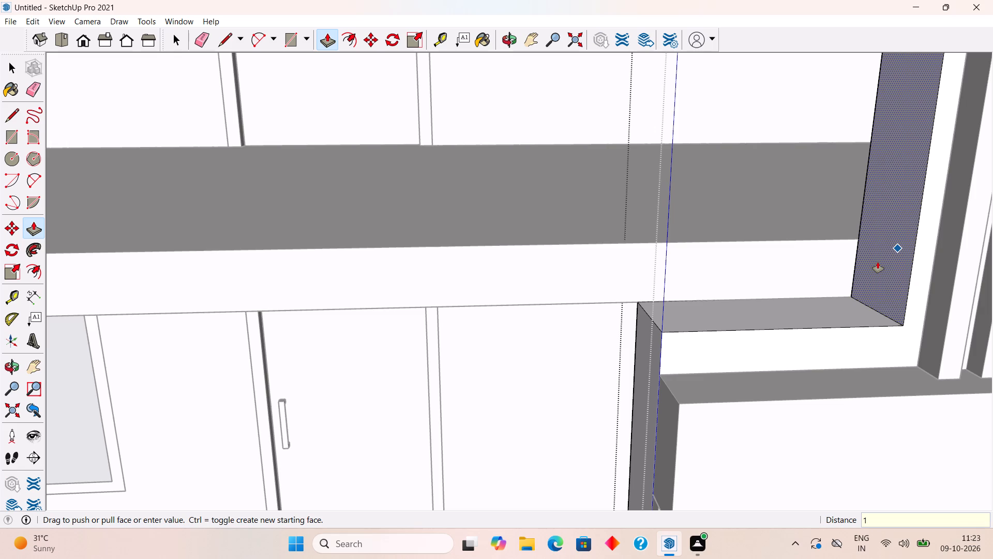
key("space")
key("7")
type("/8")
key("shift+quotedbl")
key("Return")
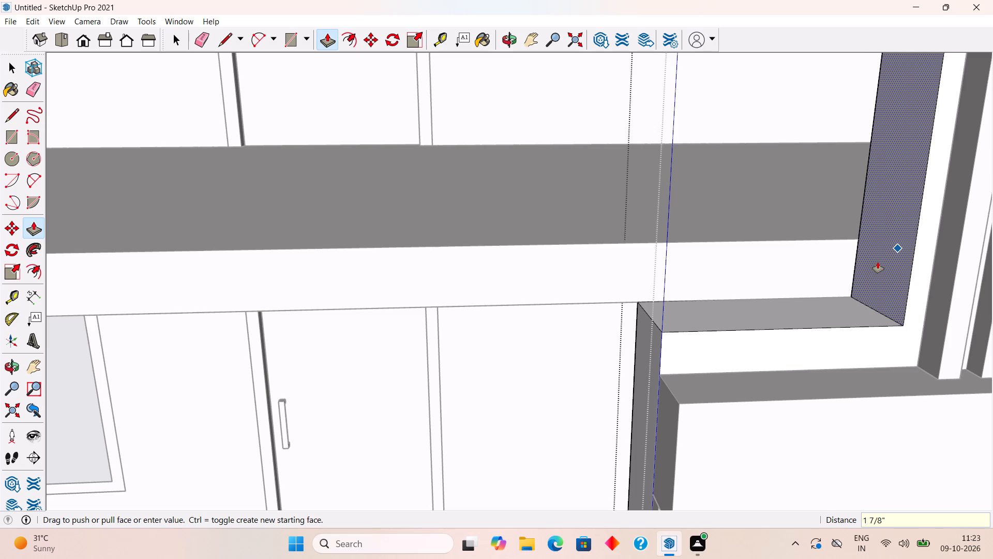
key("space")
left_click(909, 276)
scroll(919, 298, "up", 1)
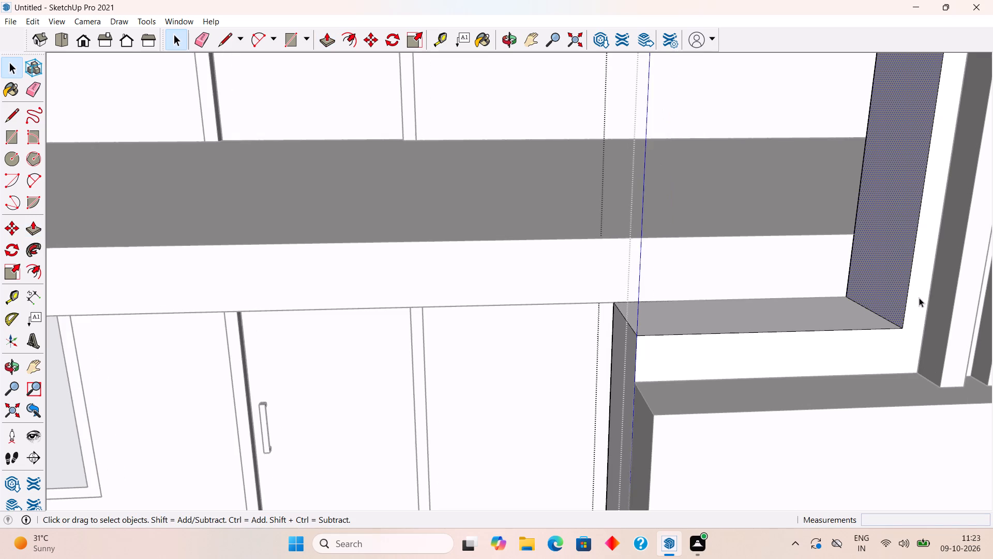
scroll(899, 307, "down", 15)
scroll(899, 307, "down", 6)
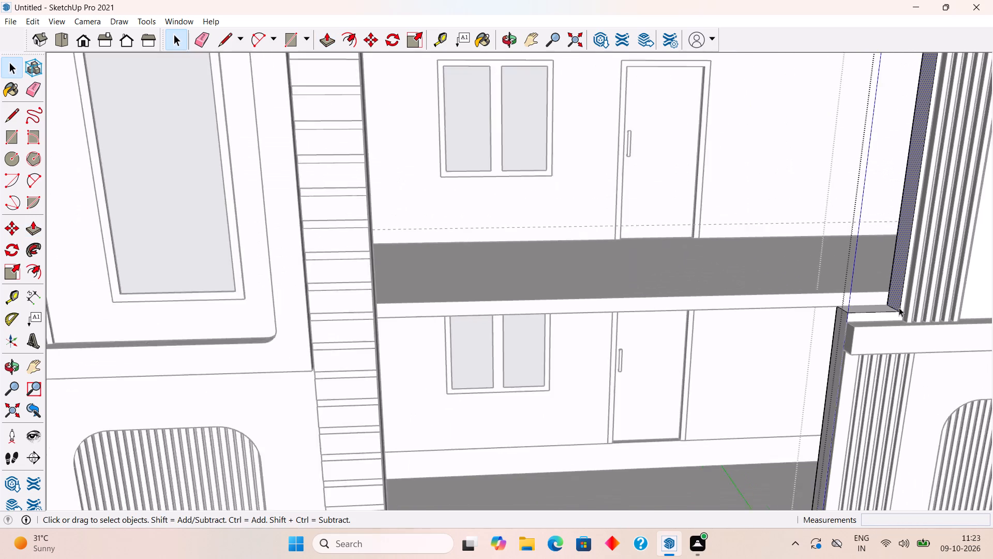
scroll(899, 307, "down", 4)
middle_click_drag(897, 325, 877, 276)
scroll(877, 276, "down", 3)
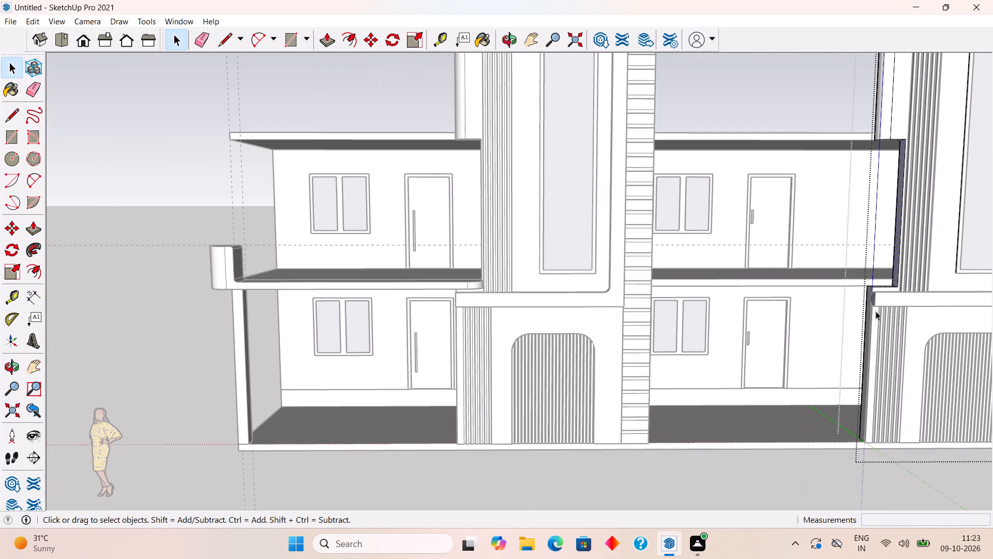
left_click(129, 233)
Copy the first tower's balcony band 29' 7 1/4" across, placing it between the towers beside the second tower's fluted panel.
scroll(312, 289, "up", 4)
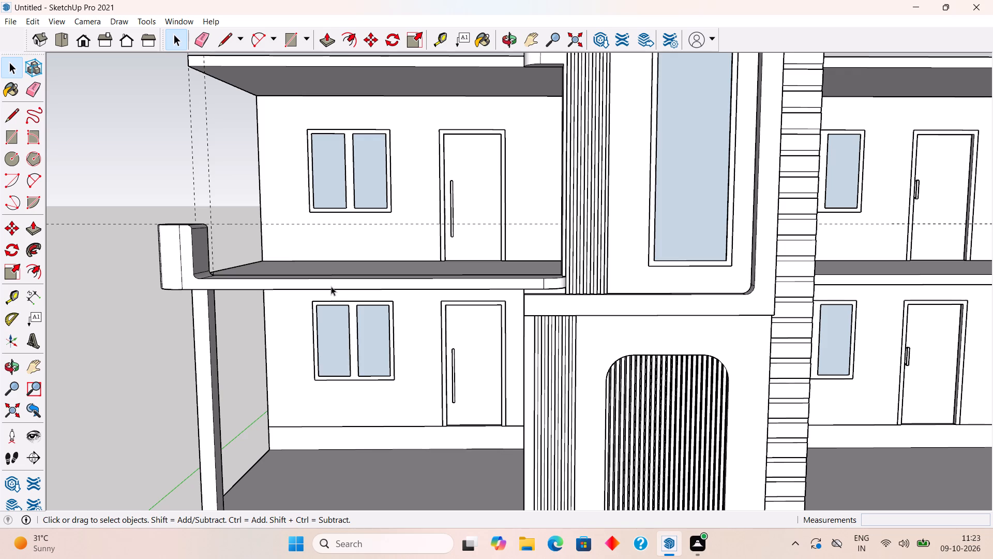
scroll(611, 300, "up", 5)
left_click(521, 276)
scroll(544, 277, "up", 8)
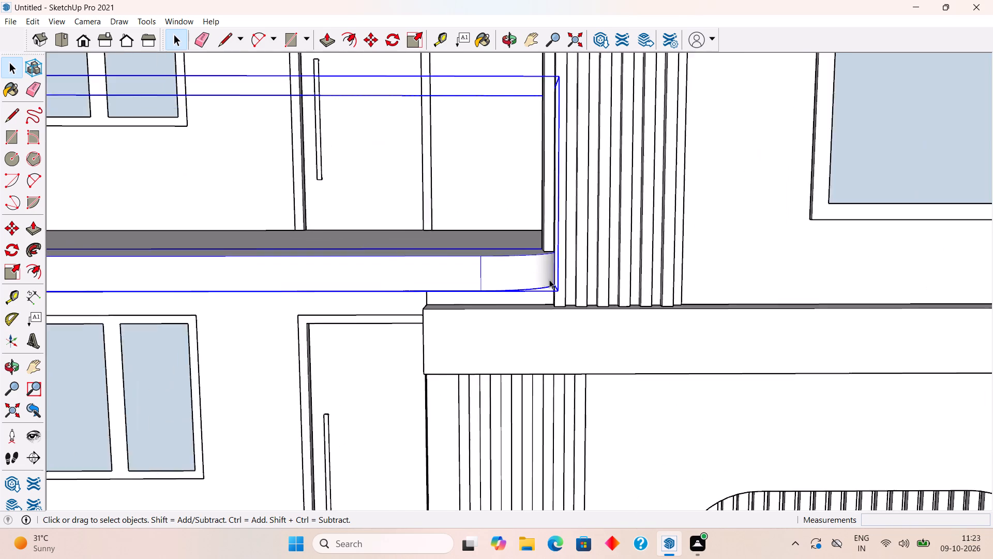
scroll(549, 279, "up", 19)
middle_click_drag(546, 280, 546, 284)
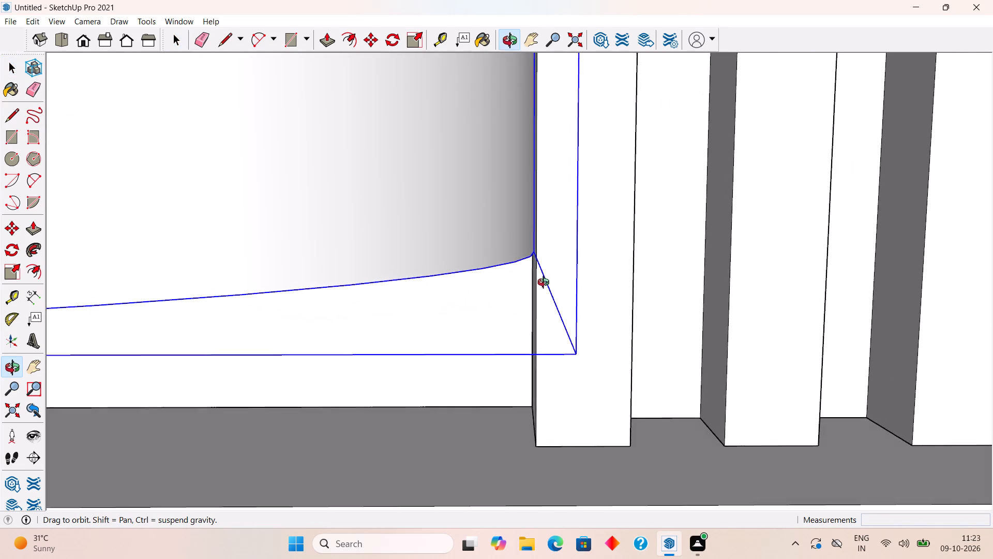
middle_click_drag(546, 284, 541, 344)
scroll(541, 344, "down", 3)
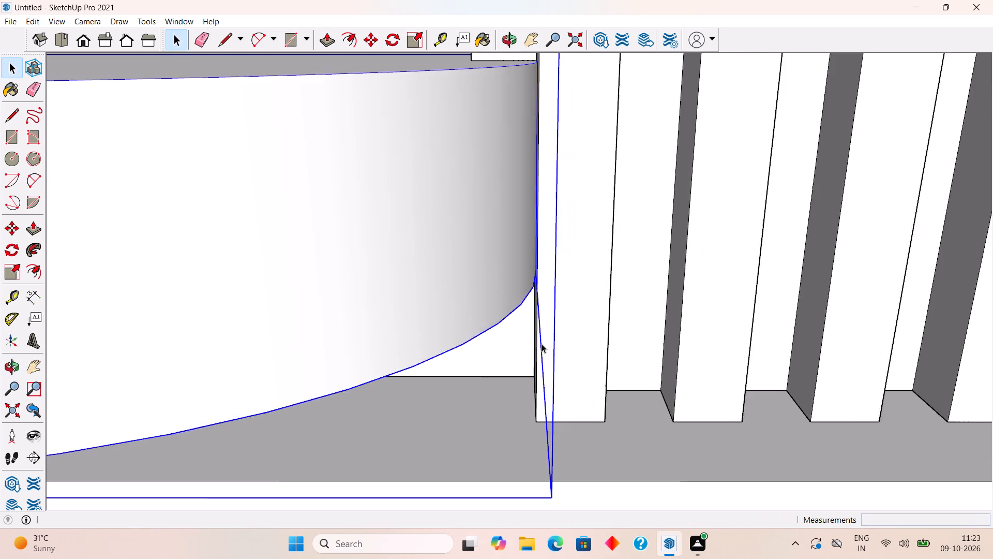
scroll(541, 344, "down", 6)
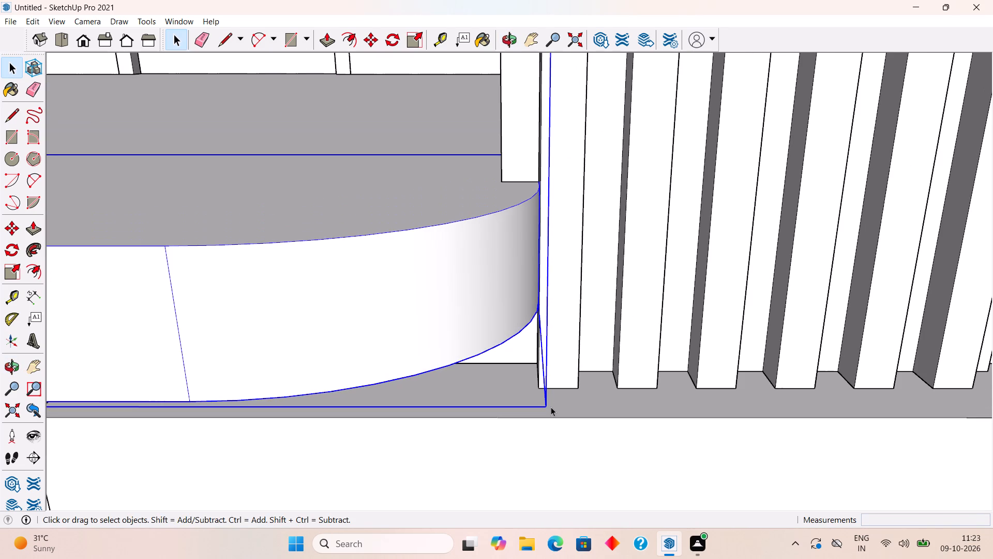
key("m")
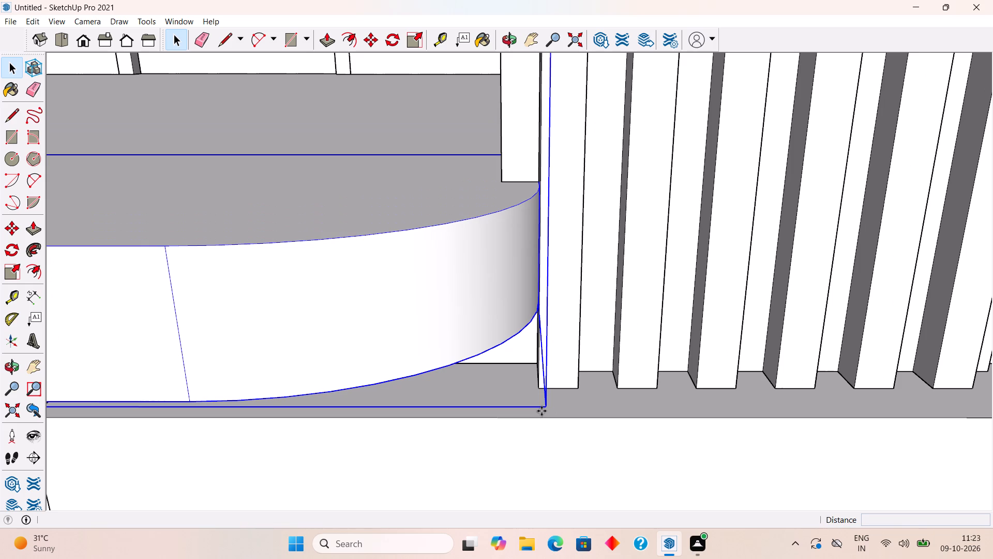
left_click(547, 408)
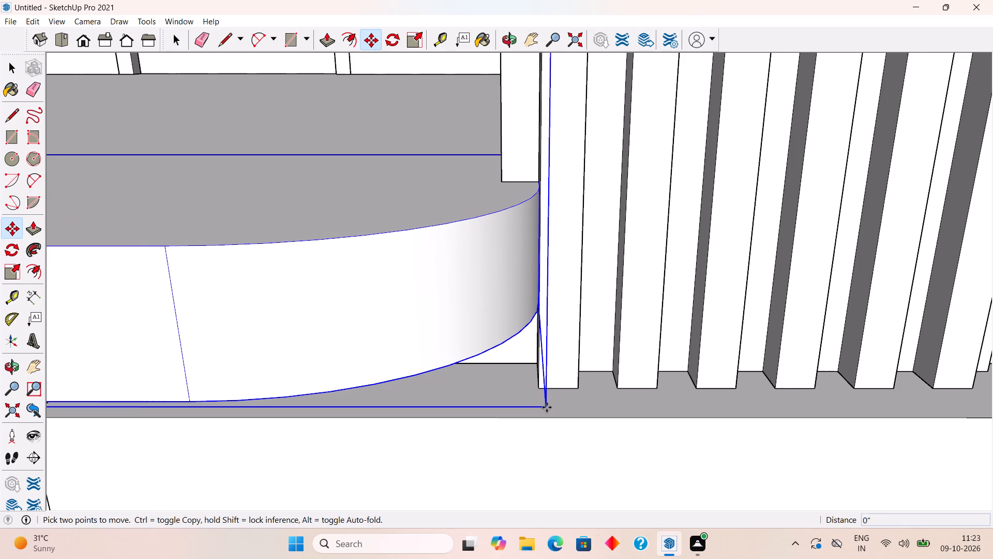
scroll(681, 400, "down", 20)
scroll(681, 400, "down", 10)
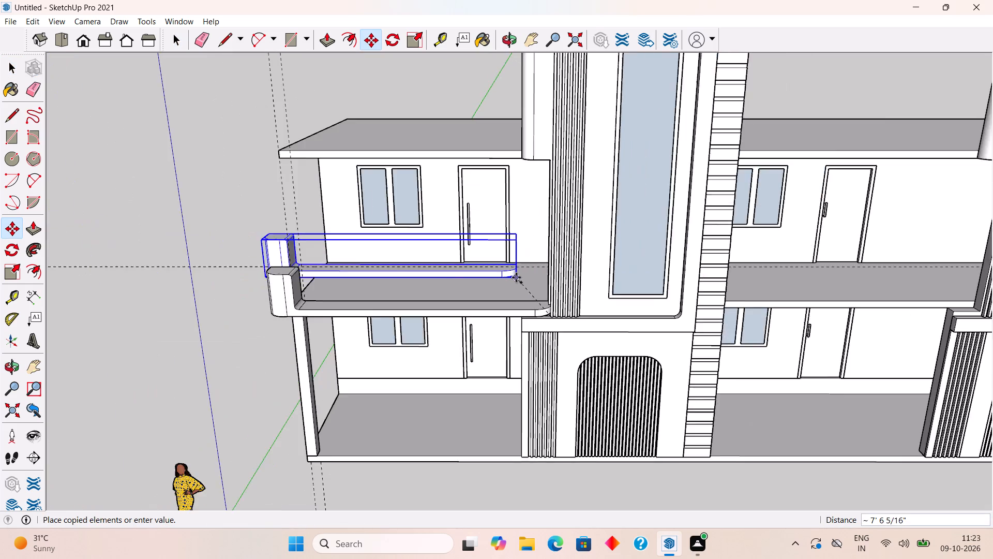
scroll(516, 277, "down", 8)
scroll(681, 295, "up", 7)
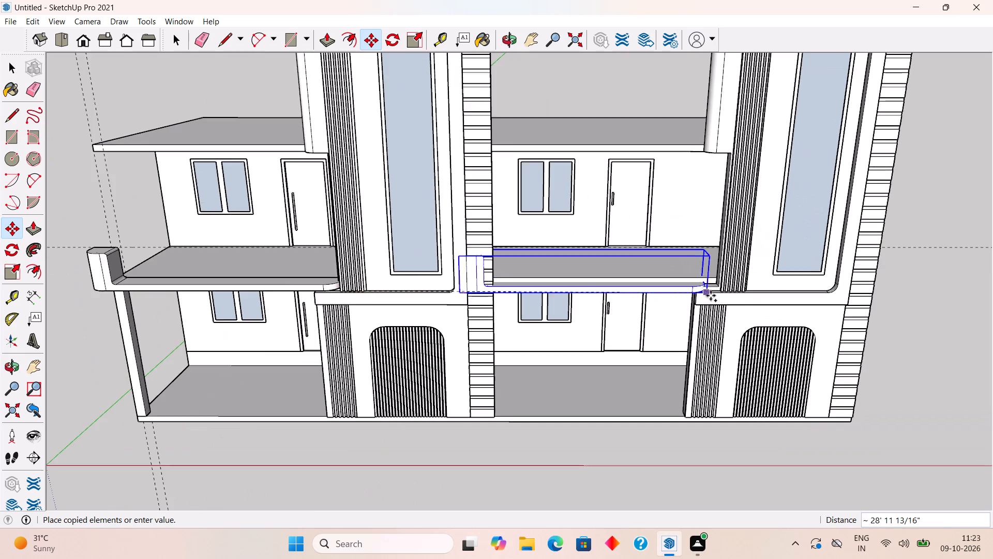
scroll(711, 296, "up", 10)
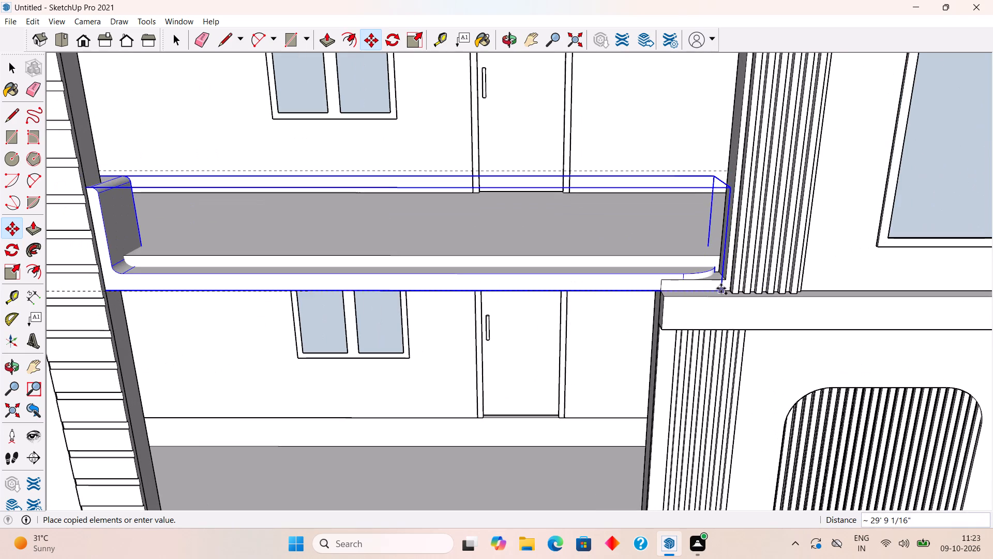
left_click(727, 290)
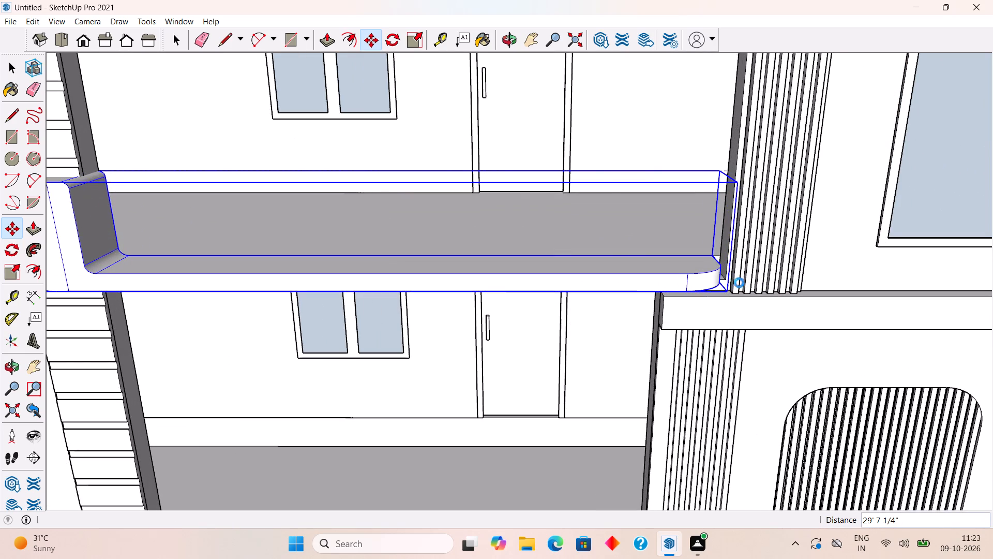
Move the copied balcony band about 4 7/8" sideways so its curved end meets the second tower's fluted panel.
middle_click_drag(715, 281, 572, 255)
scroll(554, 267, "up", 7)
middle_click_drag(568, 272, 626, 319)
scroll(553, 285, "up", 5)
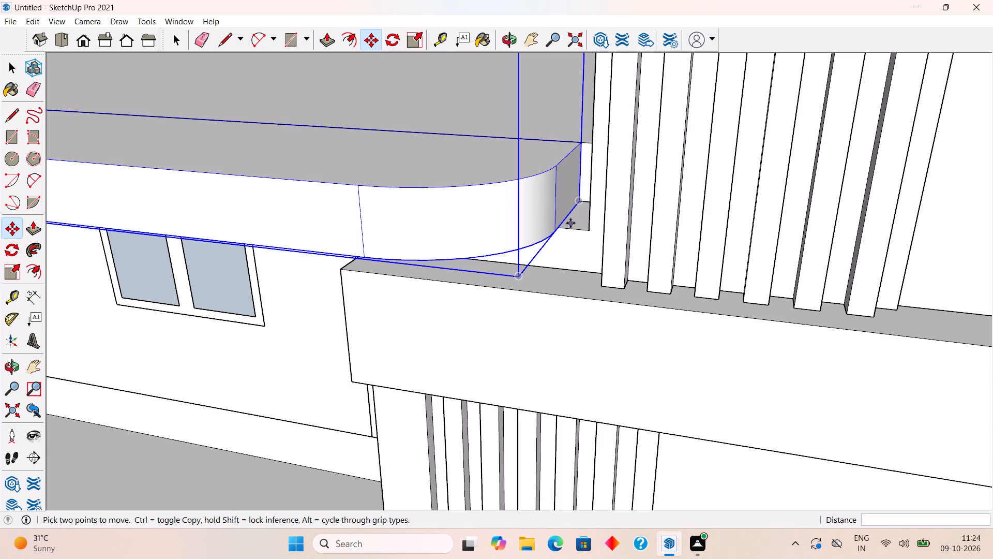
left_click(554, 236)
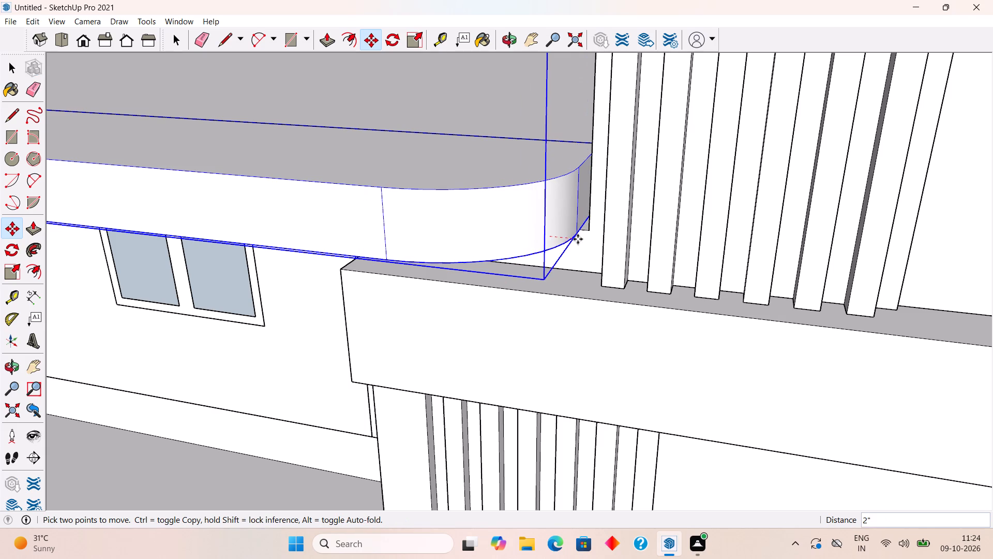
left_click(604, 244)
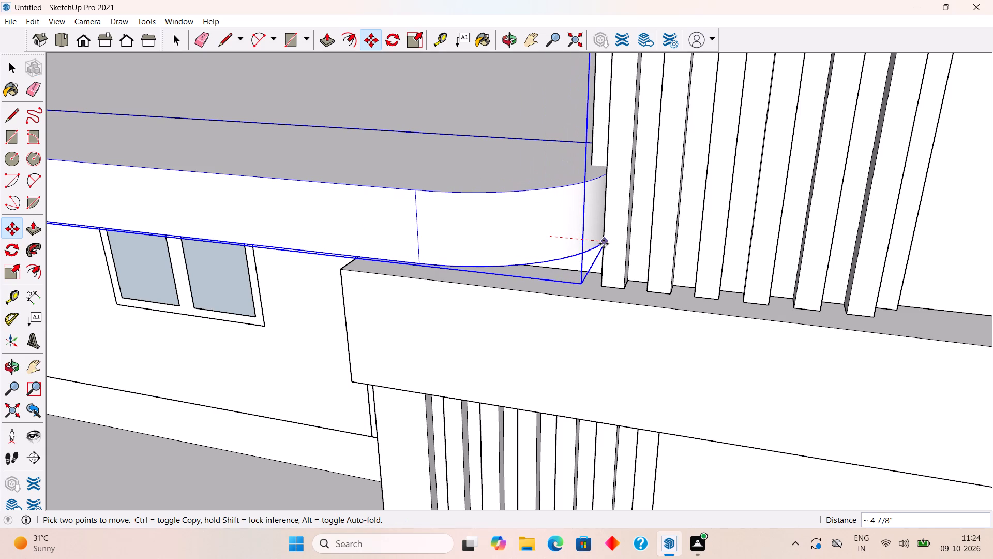
key("space")
scroll(606, 244, "down", 17)
middle_click_drag(607, 241, 620, 184)
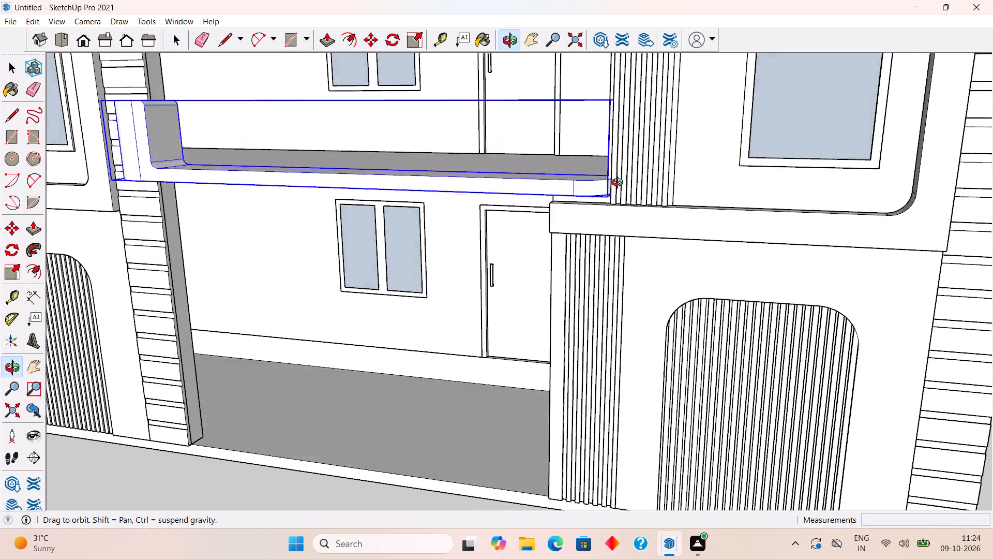
middle_click_drag(620, 184, 658, 204)
scroll(658, 204, "down", 8)
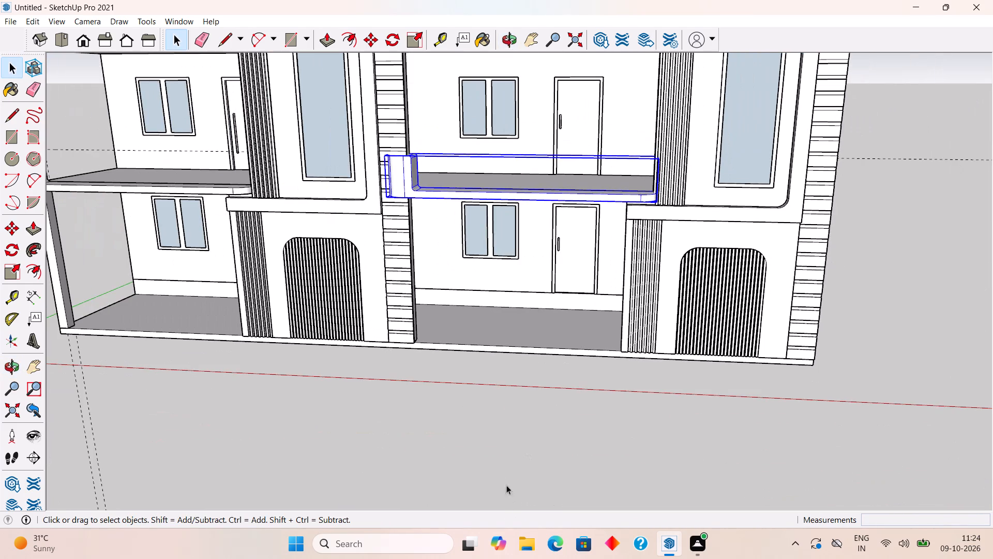
left_click(501, 452)
Scale the copied balcony band to 0.96 along the red axis, shortening its upturned end at the first tower's ribbed column.
scroll(447, 313, "down", 4)
middle_click_drag(447, 312, 526, 307)
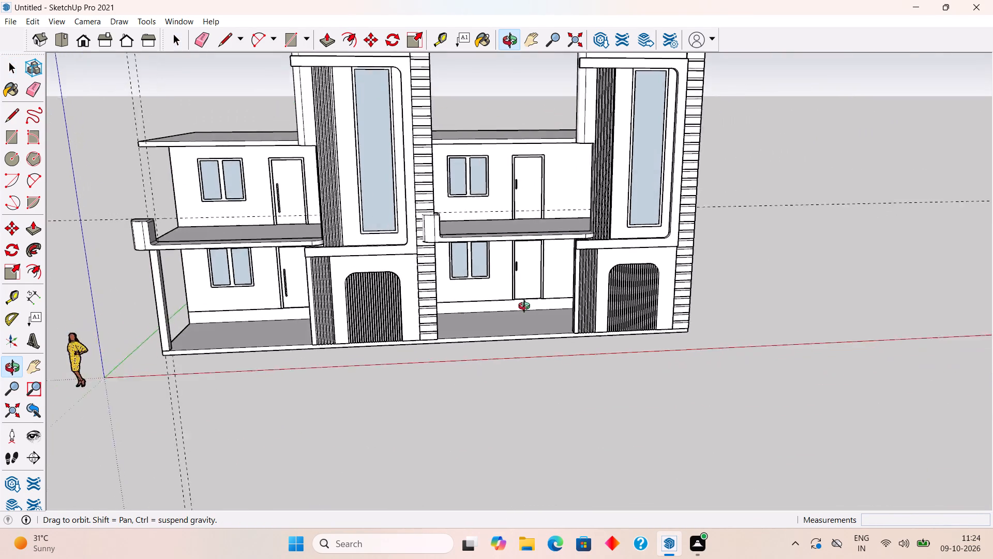
middle_click_drag(526, 307, 704, 429)
scroll(477, 318, "up", 2)
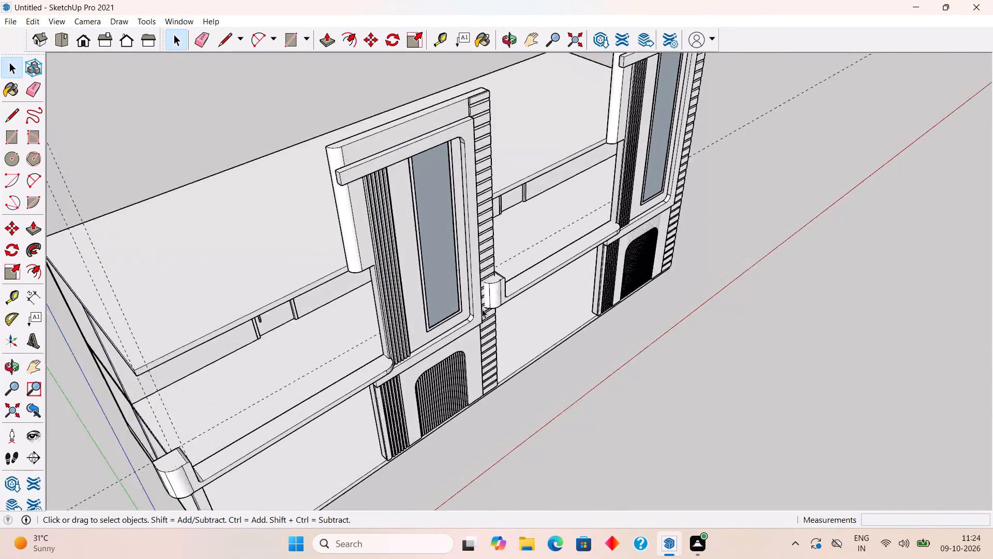
scroll(482, 309, "up", 9)
left_click(495, 273)
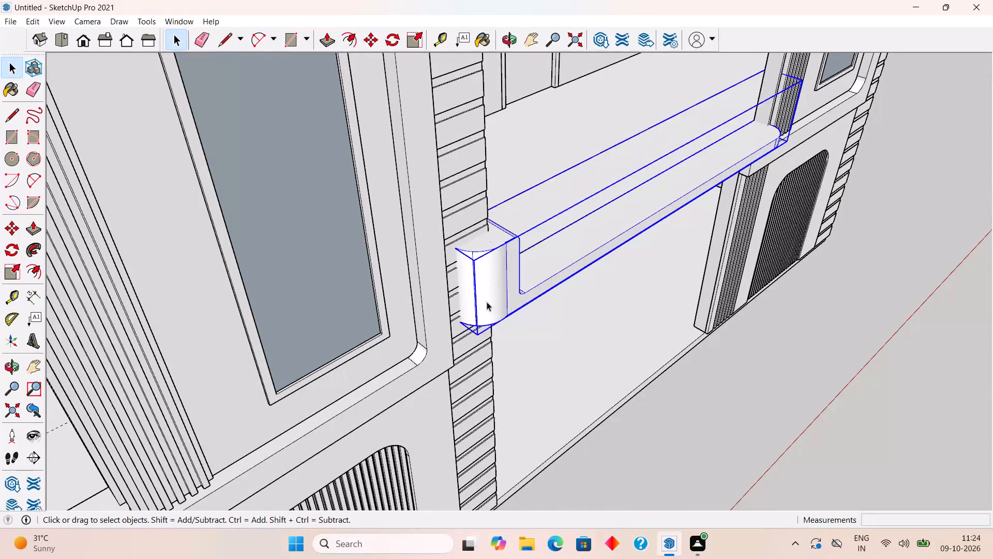
scroll(486, 302, "up", 8)
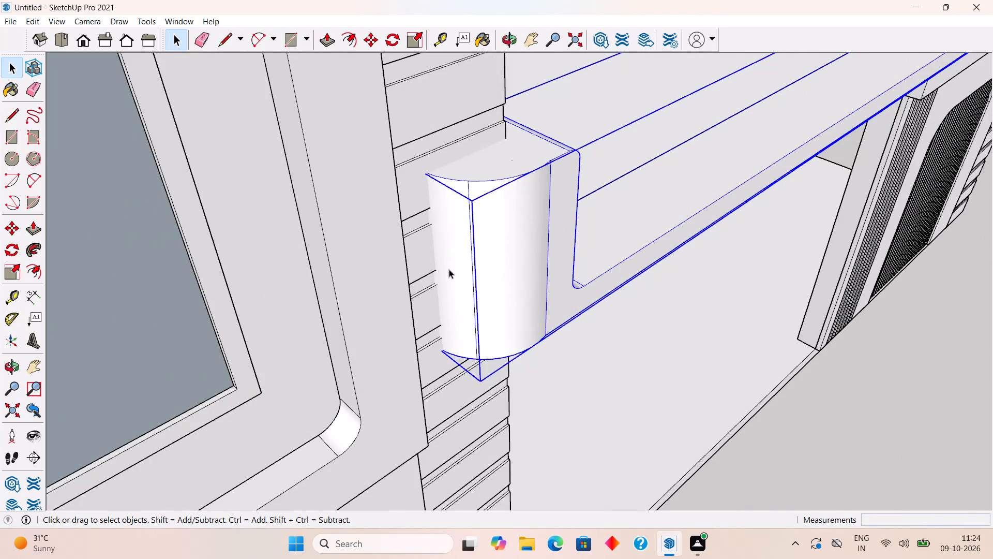
key("s")
left_click(434, 270)
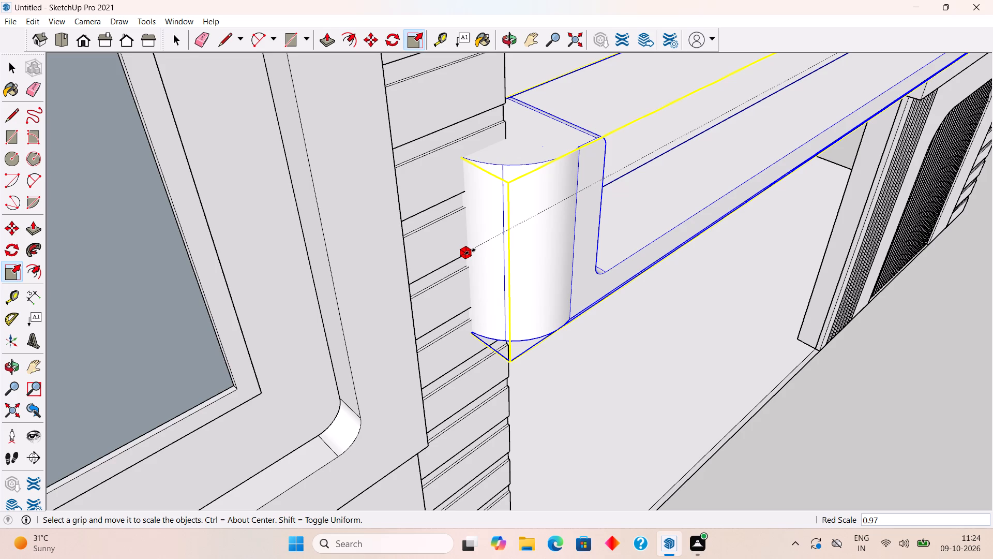
left_click(473, 251)
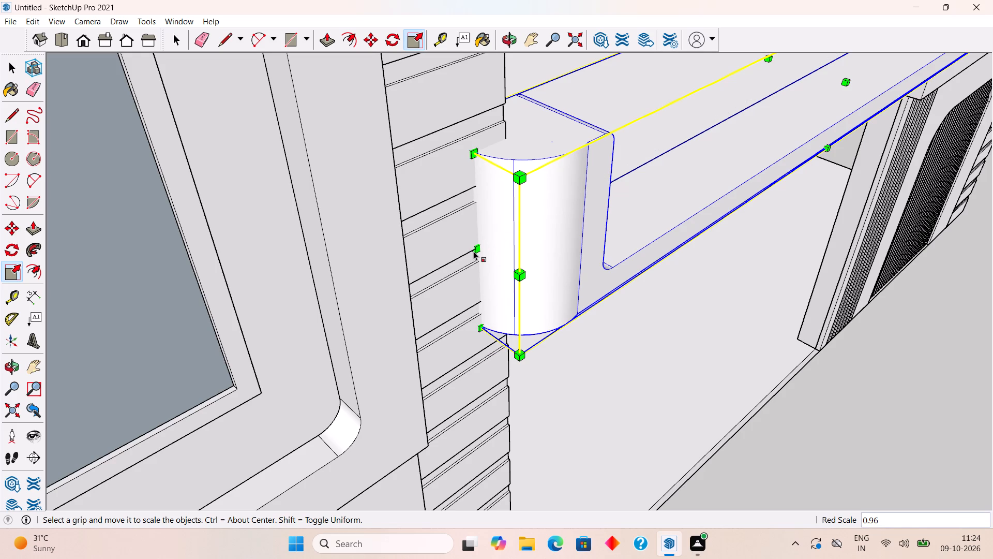
key("space")
left_click(844, 465)
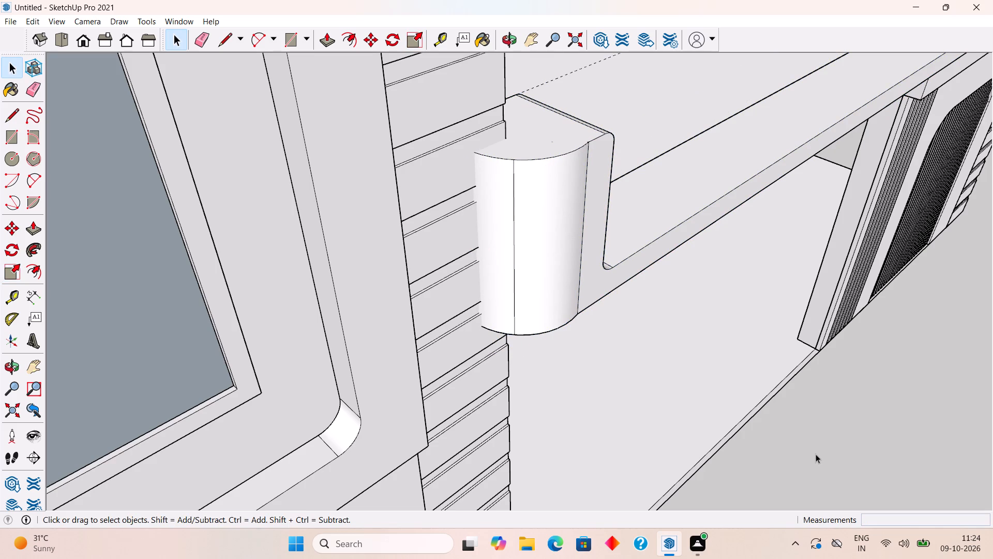
left_click(824, 452)
left_click(824, 452)
Draw a vertical edge down the copied band's curved upturned end, from its bottom corner to its top corner, against the ribbed column.
scroll(824, 452, "down", 10)
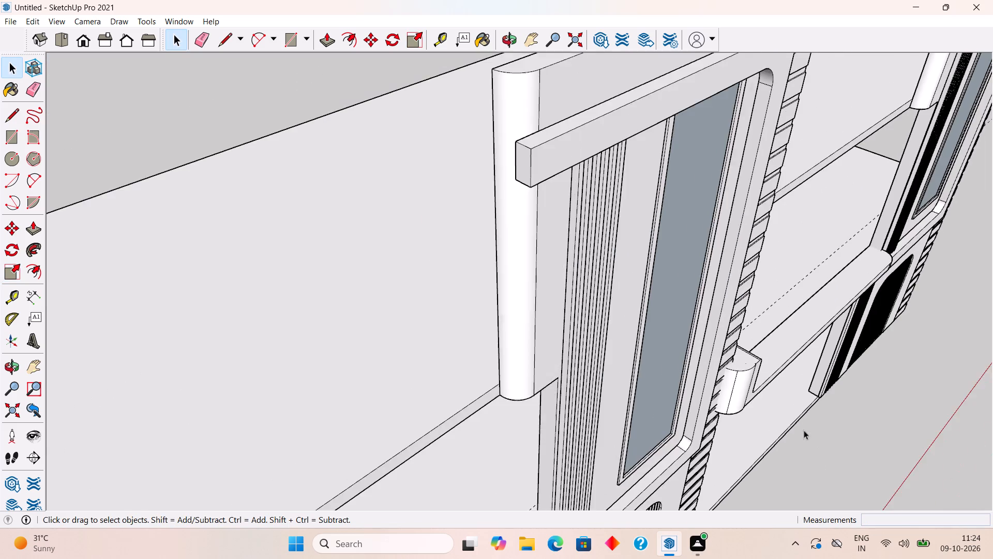
scroll(756, 388, "down", 1)
middle_click_drag(734, 373, 558, 264)
scroll(558, 264, "down", 6)
middle_click_drag(594, 318, 586, 273)
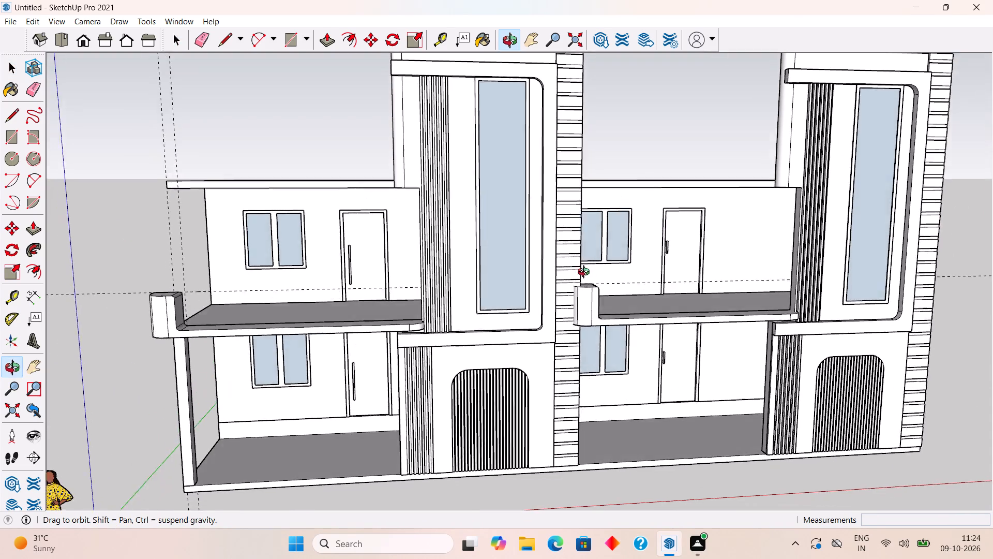
middle_click_drag(586, 273, 581, 254)
scroll(584, 299, "up", 3)
middle_click_drag(585, 308, 586, 312)
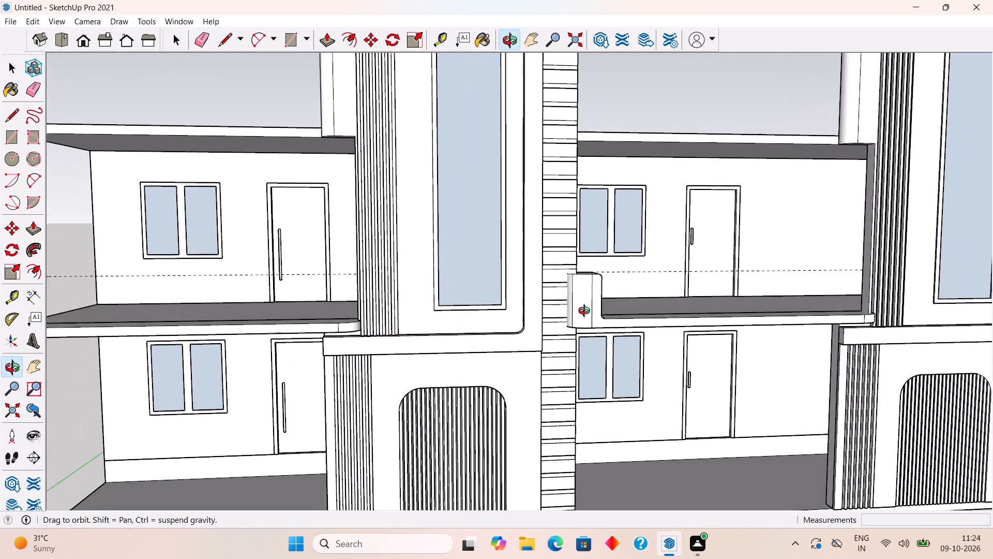
middle_click_drag(586, 312, 604, 389)
scroll(586, 347, "up", 10)
middle_click_drag(589, 345, 583, 420)
scroll(581, 400, "up", 4)
middle_click_drag(542, 450, 643, 334)
scroll(663, 375, "up", 4)
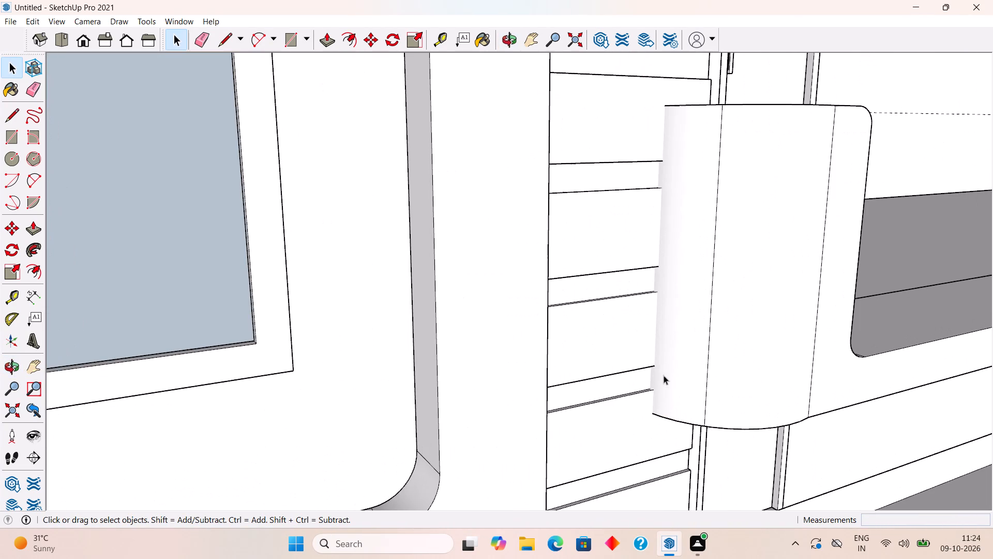
key("l")
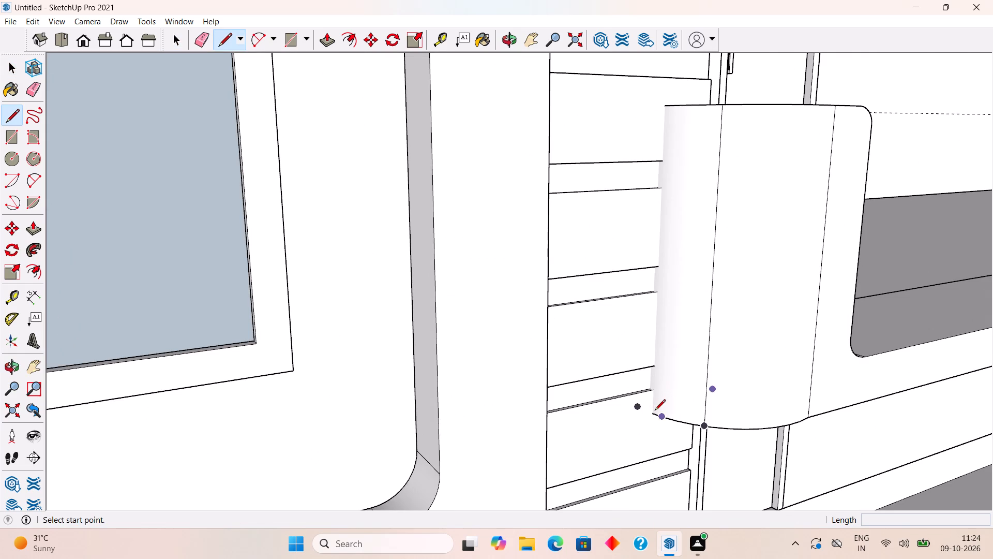
left_click(653, 413)
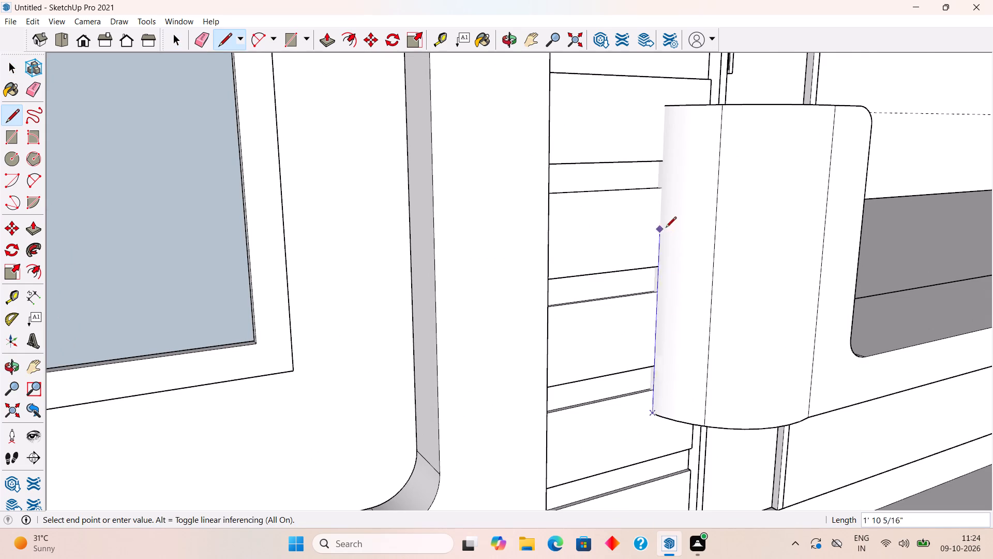
left_click(668, 106)
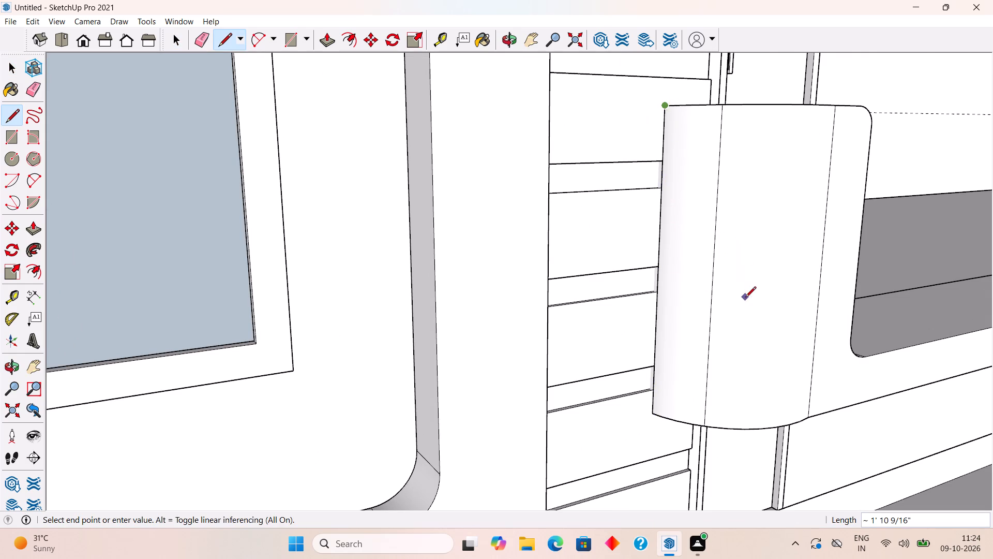
Outline the upturned end's top against the ribbed column with a line about 6 5/8" long and another back along the column's side.
scroll(745, 303, "down", 6)
middle_click_drag(848, 240, 718, 302)
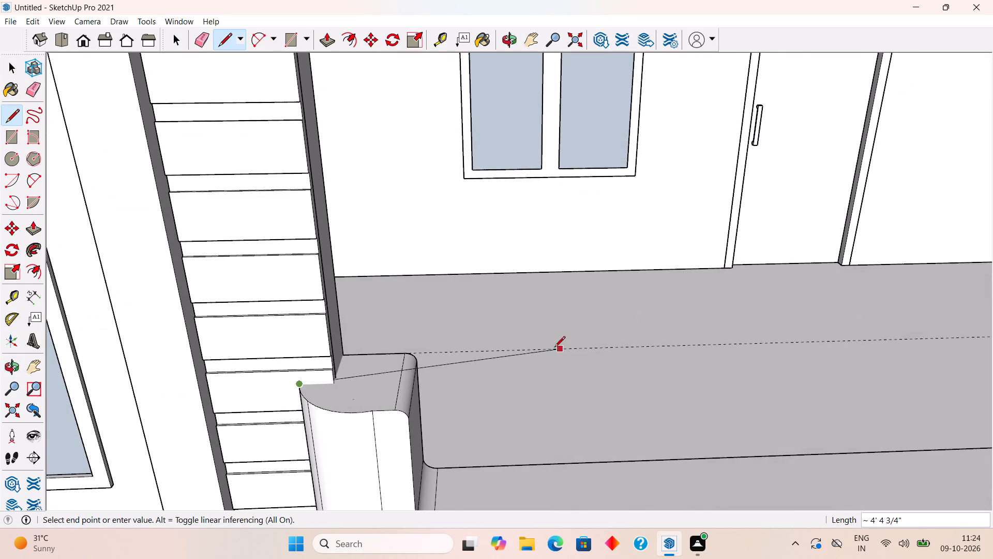
scroll(399, 369, "up", 4)
scroll(293, 383, "up", 4)
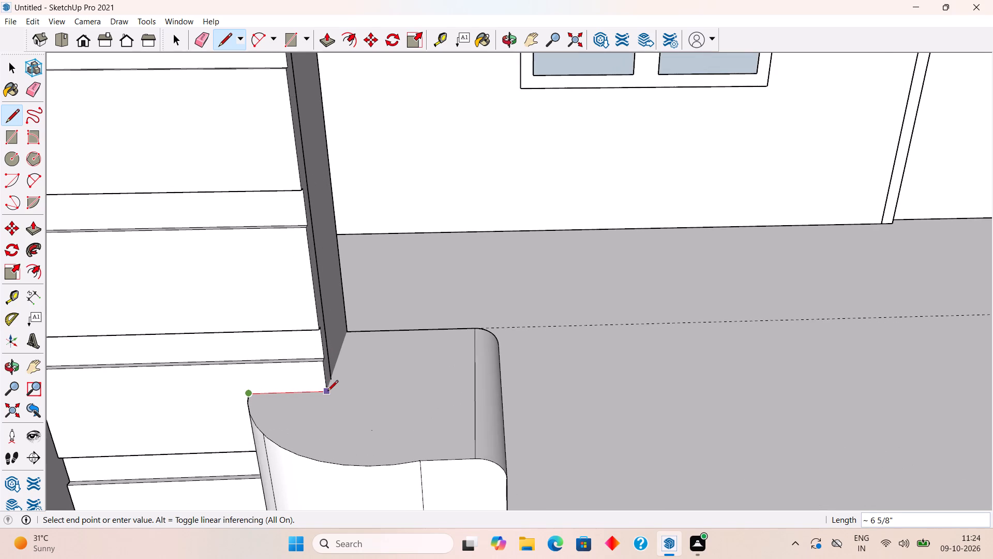
left_click(327, 392)
left_click(349, 328)
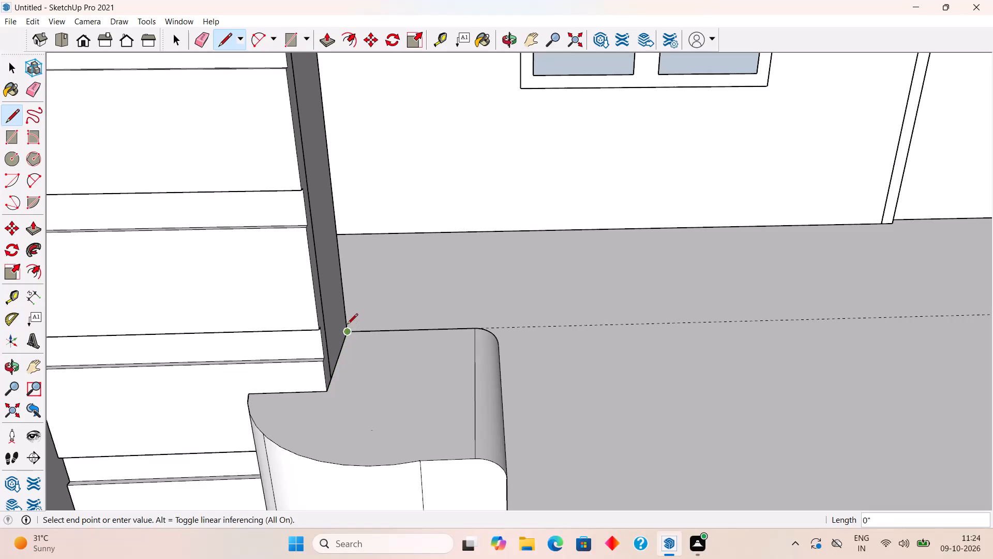
key("space")
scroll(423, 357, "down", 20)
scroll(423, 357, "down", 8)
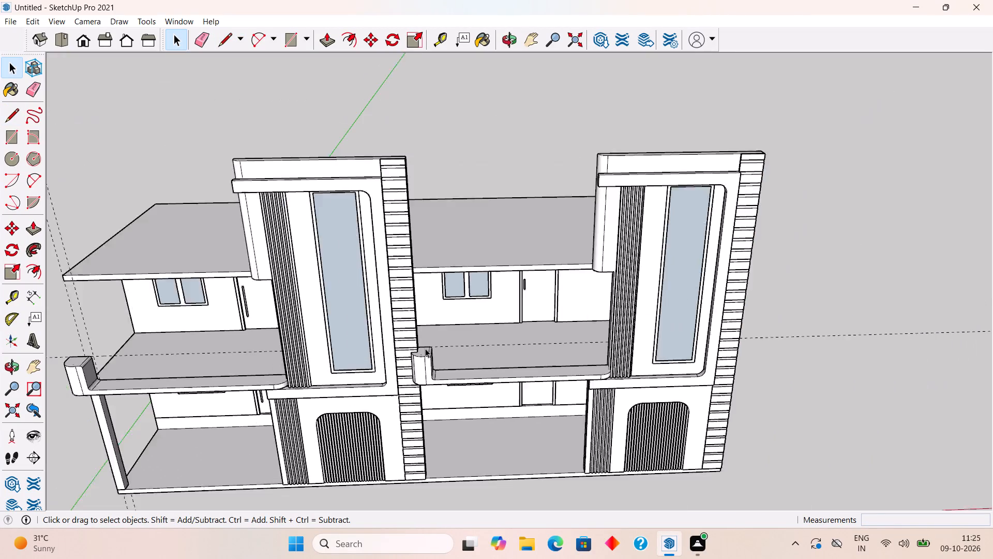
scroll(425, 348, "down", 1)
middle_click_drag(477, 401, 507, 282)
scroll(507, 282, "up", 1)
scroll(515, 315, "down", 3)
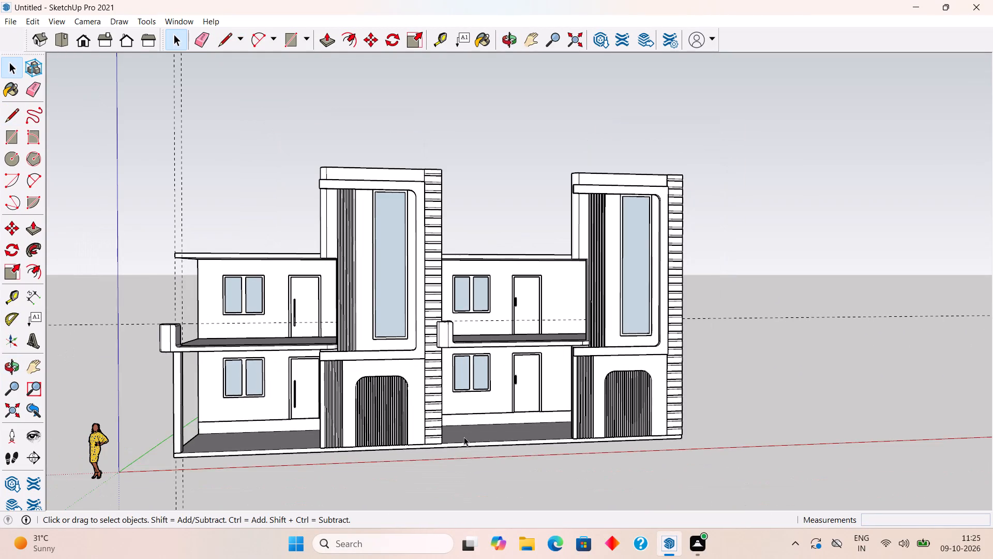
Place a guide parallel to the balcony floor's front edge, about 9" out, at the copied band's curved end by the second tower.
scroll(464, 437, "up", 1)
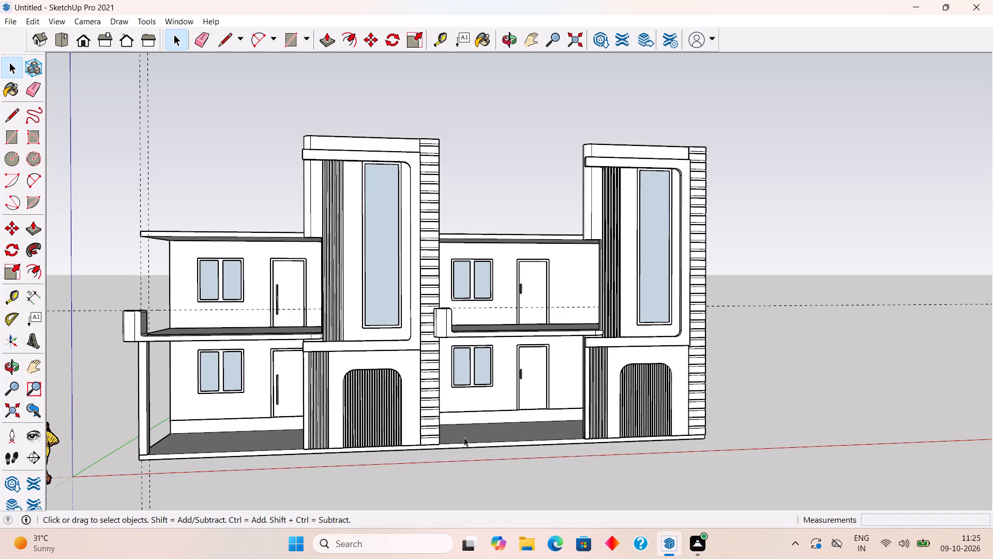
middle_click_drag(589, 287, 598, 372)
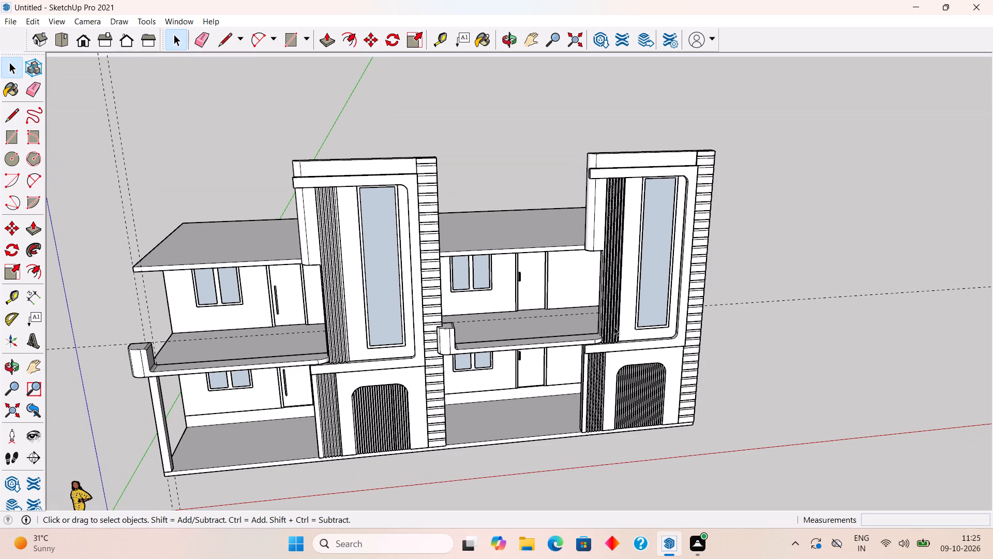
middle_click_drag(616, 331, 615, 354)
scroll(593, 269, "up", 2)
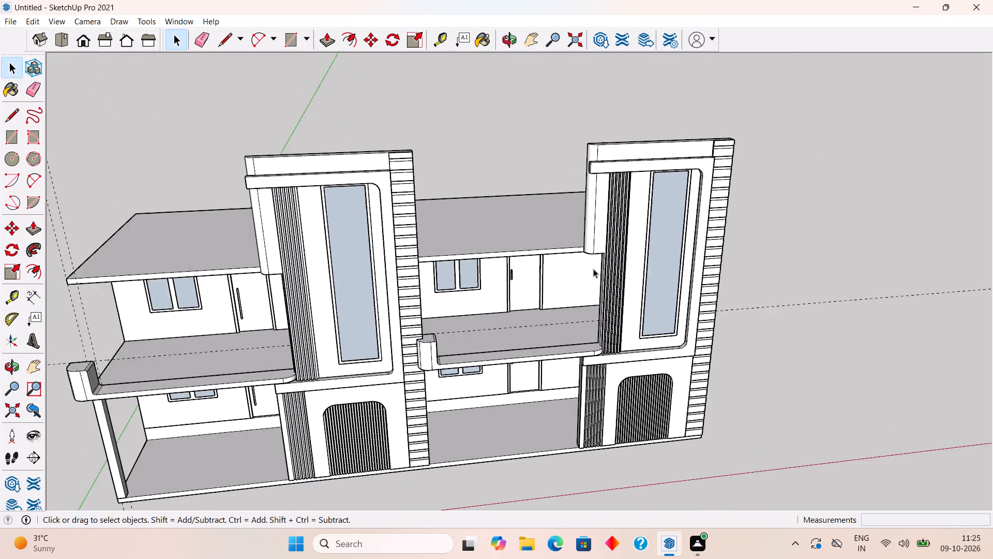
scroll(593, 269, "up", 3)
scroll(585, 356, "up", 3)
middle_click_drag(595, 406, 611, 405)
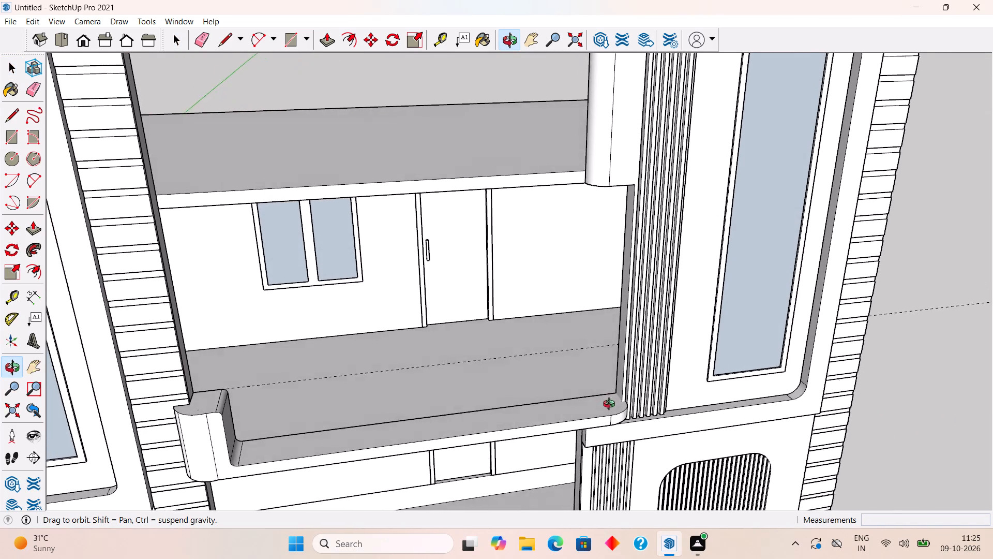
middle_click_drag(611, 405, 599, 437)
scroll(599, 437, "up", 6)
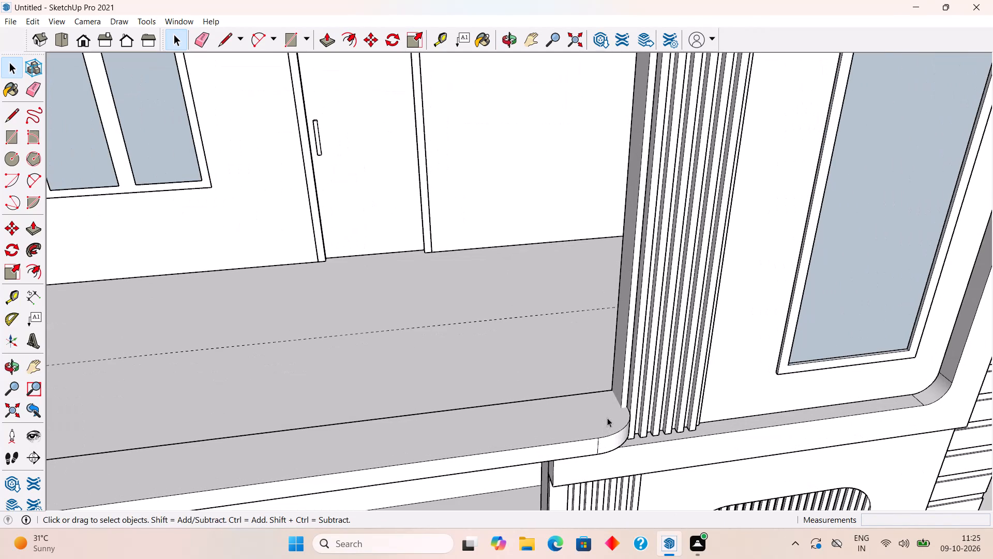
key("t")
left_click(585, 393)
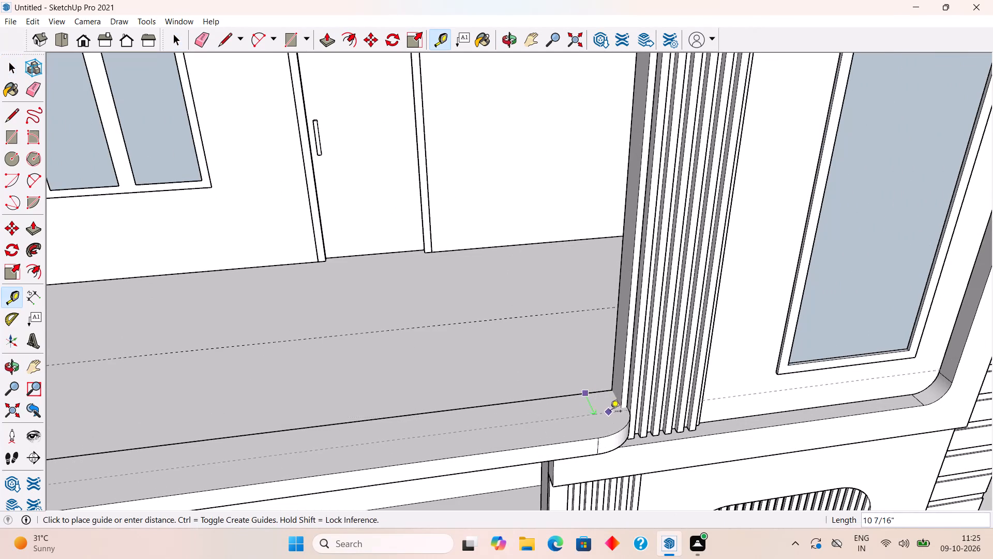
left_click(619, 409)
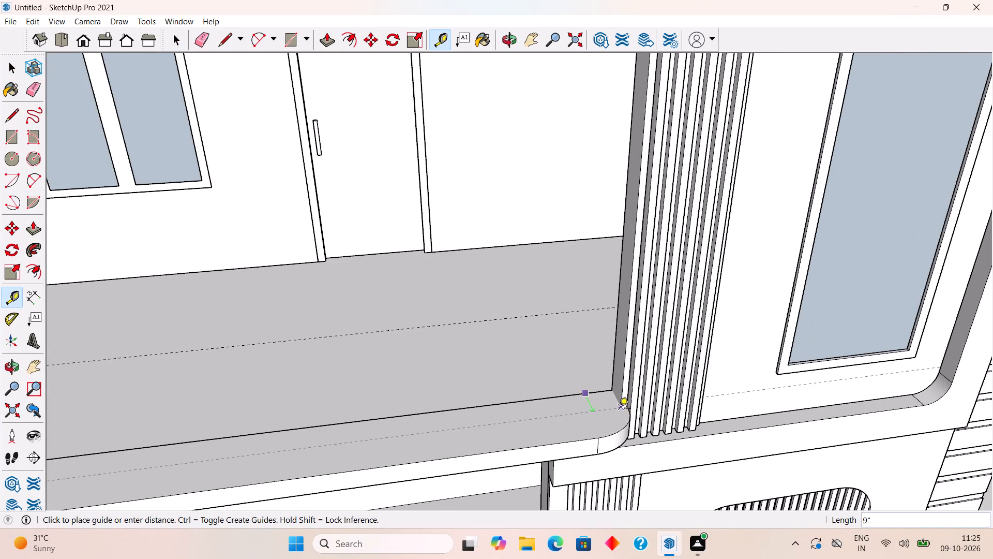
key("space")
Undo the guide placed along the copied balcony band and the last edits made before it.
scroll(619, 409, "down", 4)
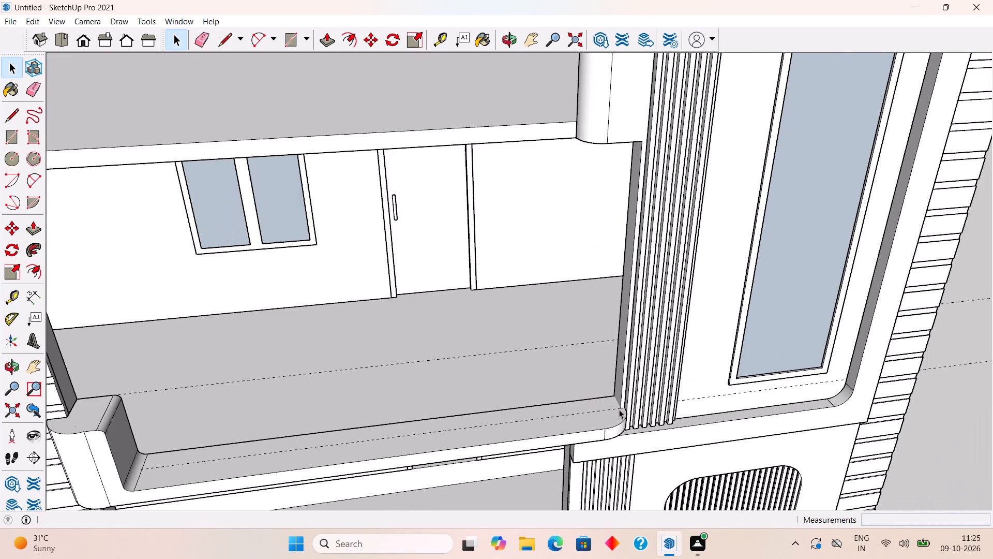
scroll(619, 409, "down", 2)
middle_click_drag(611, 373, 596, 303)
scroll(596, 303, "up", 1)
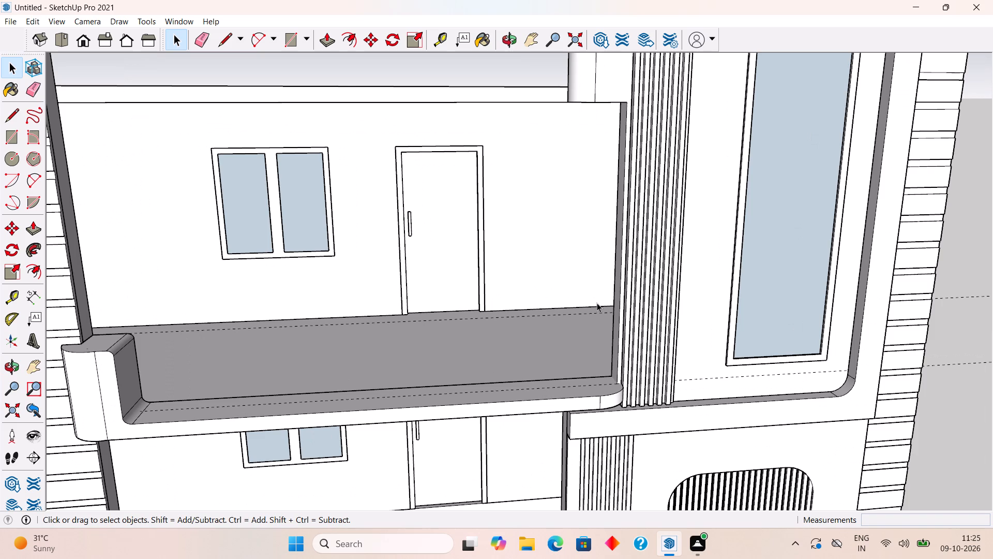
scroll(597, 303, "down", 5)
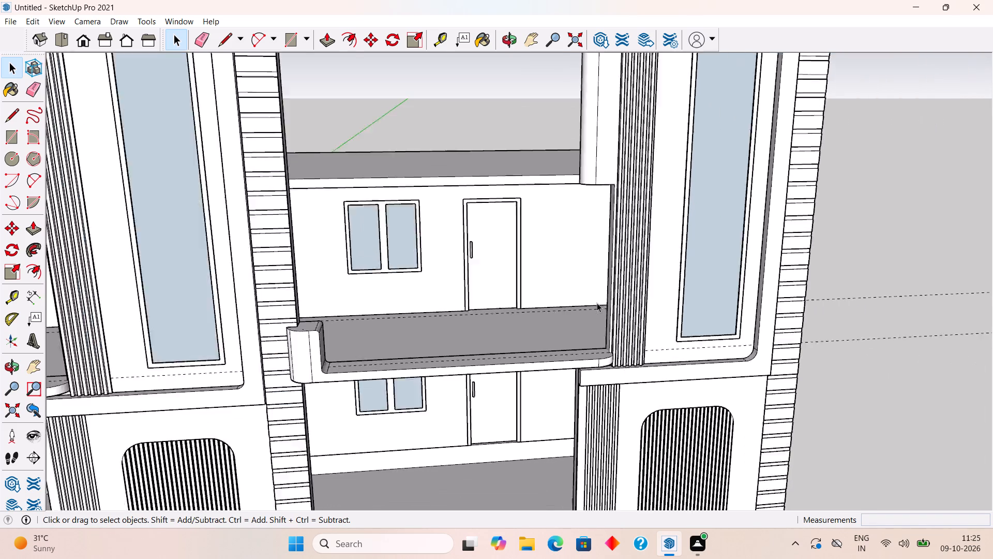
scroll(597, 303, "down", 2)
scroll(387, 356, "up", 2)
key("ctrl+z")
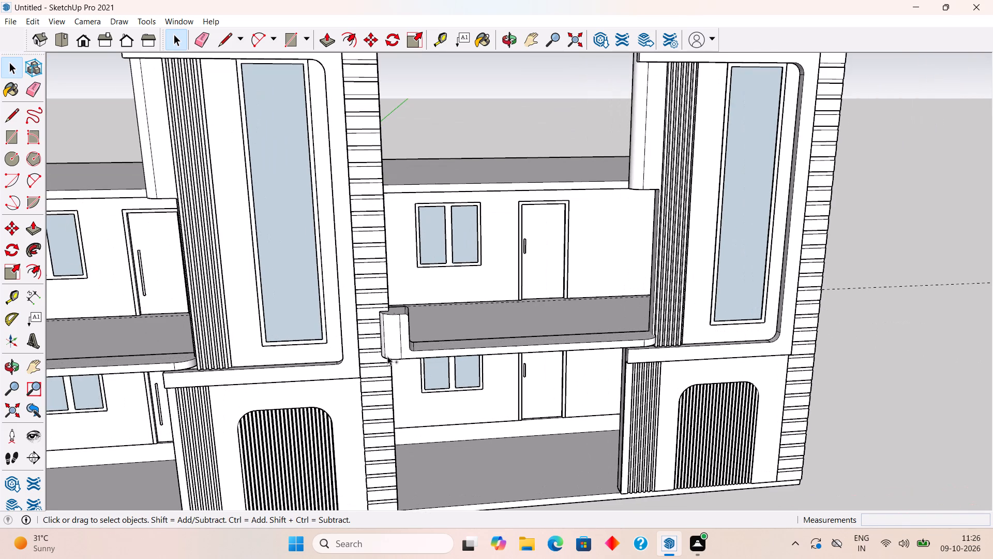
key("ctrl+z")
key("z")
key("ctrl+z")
Move the copied balcony band about 1' 1/16" sideways so its curved end overlaps the second tower's fluted panel.
scroll(672, 325, "up", 9)
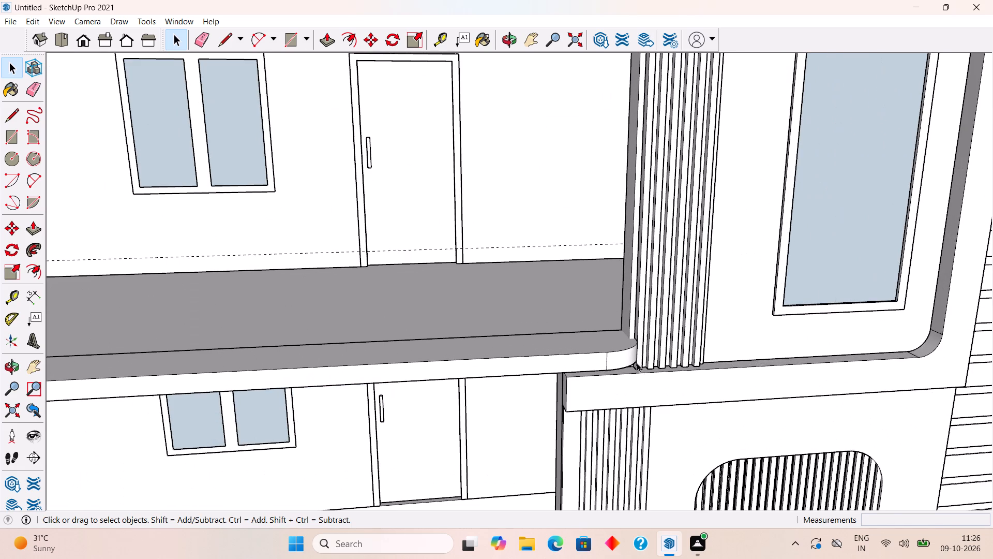
left_click(611, 357)
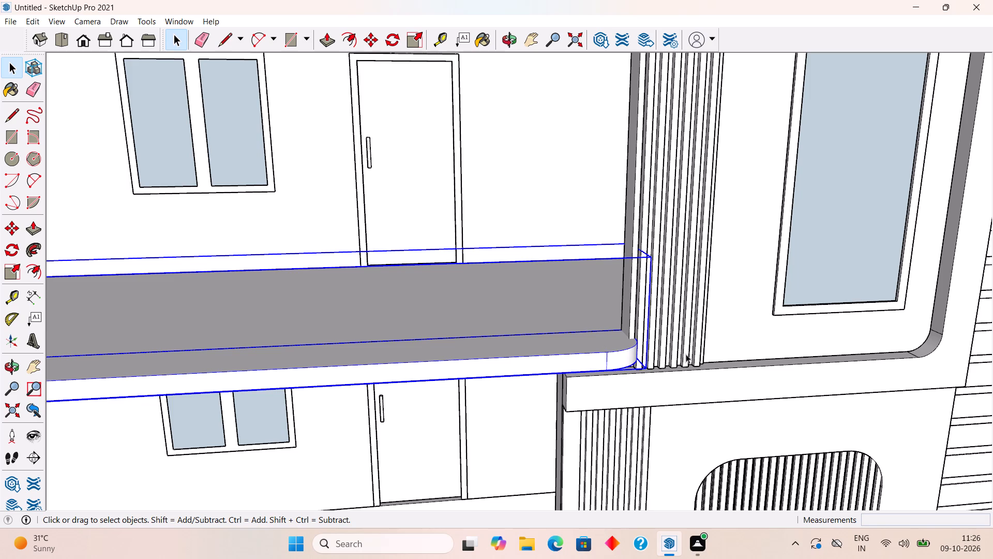
middle_click_drag(714, 347, 624, 367)
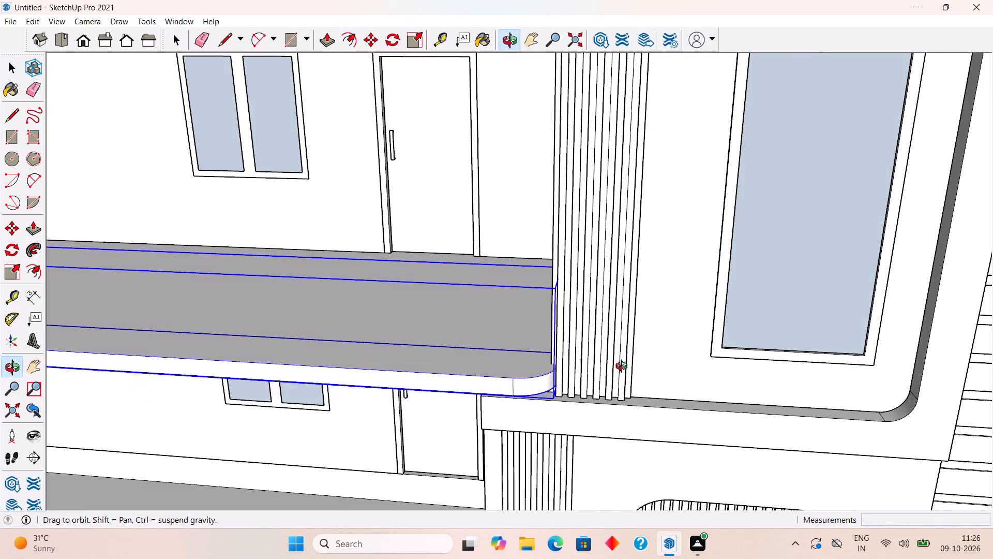
middle_click_drag(624, 367, 608, 366)
scroll(556, 377, "up", 4)
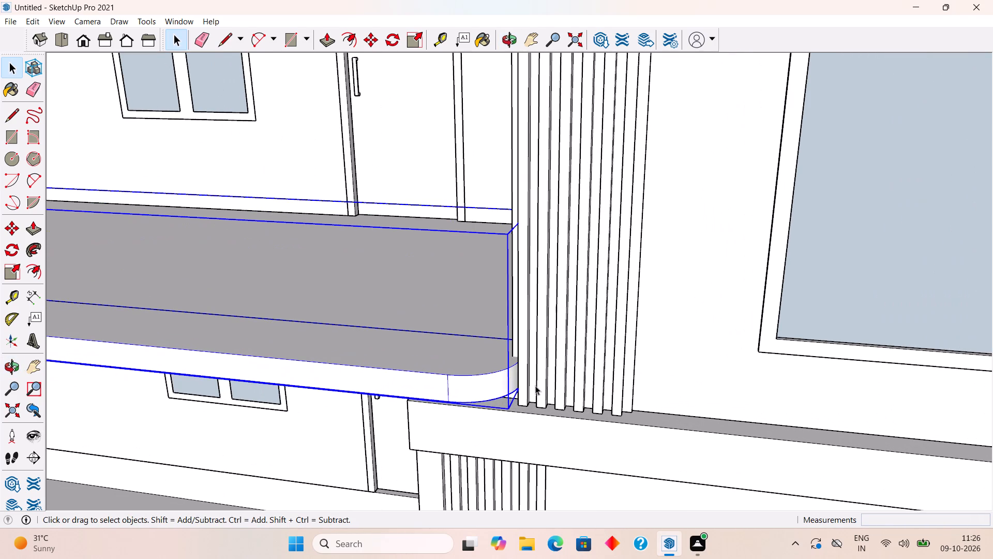
key("m")
left_click(485, 381)
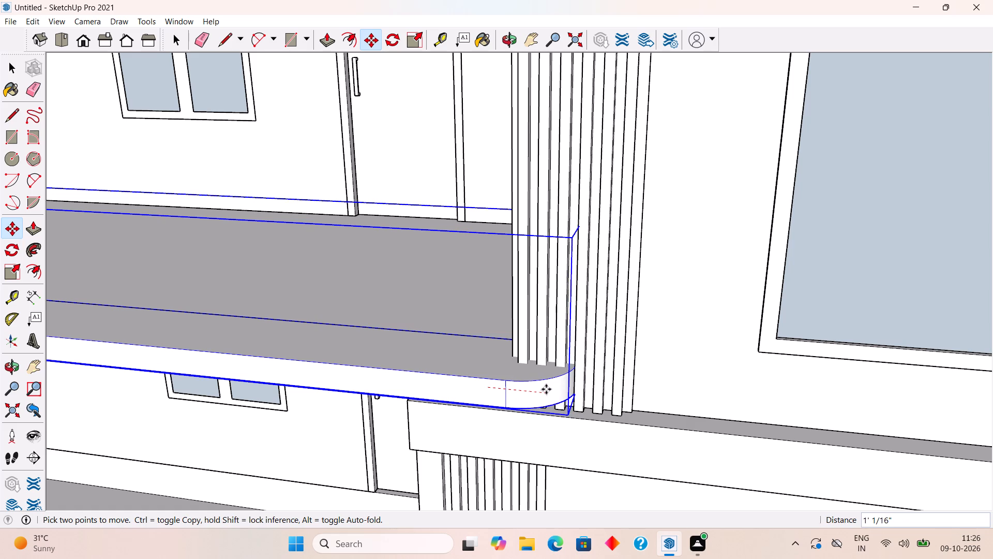
left_click(546, 389)
key("space")
Draw a line about 1' 1 15/16" long under the copied band, across the flutes to its curved end, and clear the selection.
middle_click_drag(604, 442, 628, 330)
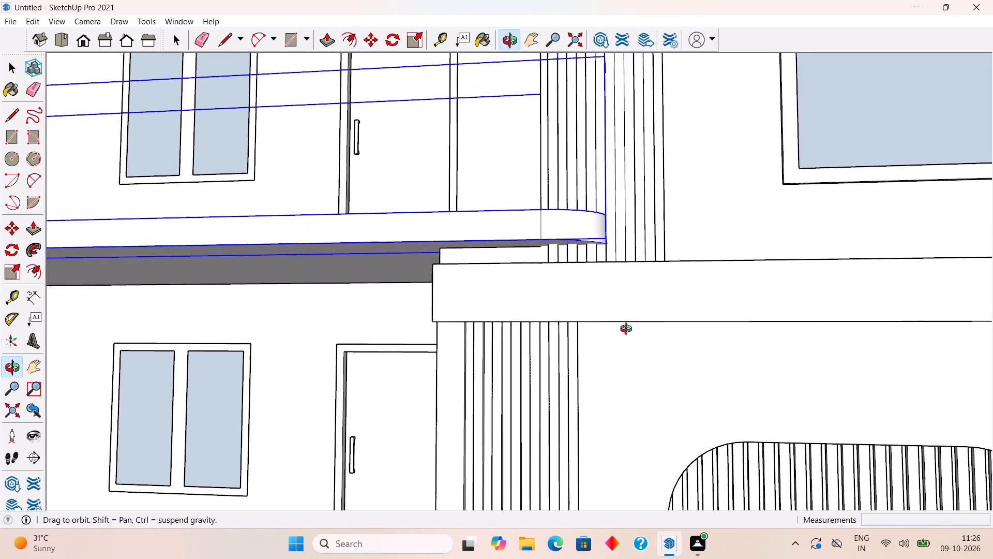
middle_click_drag(628, 330, 642, 331)
scroll(622, 267, "up", 11)
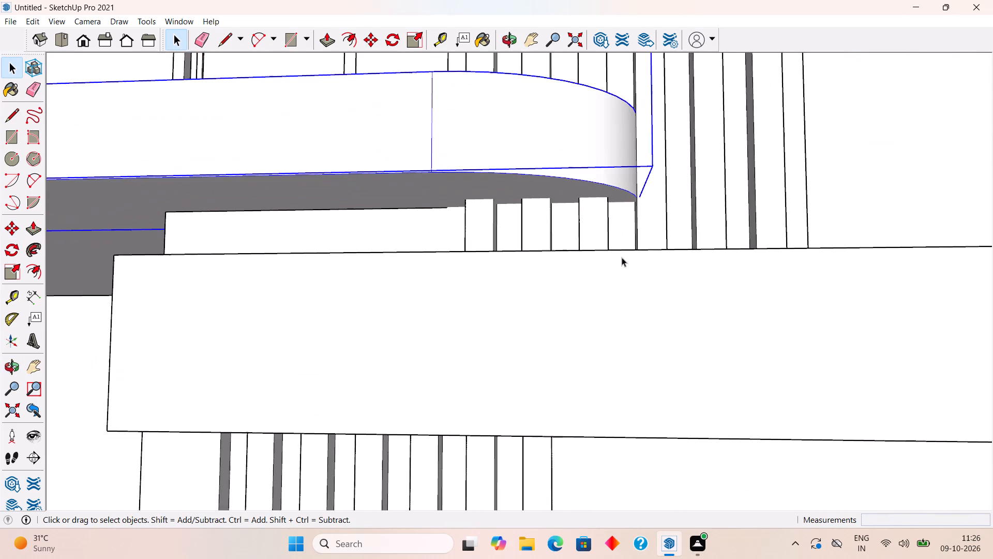
scroll(622, 257, "up", 3)
key("l")
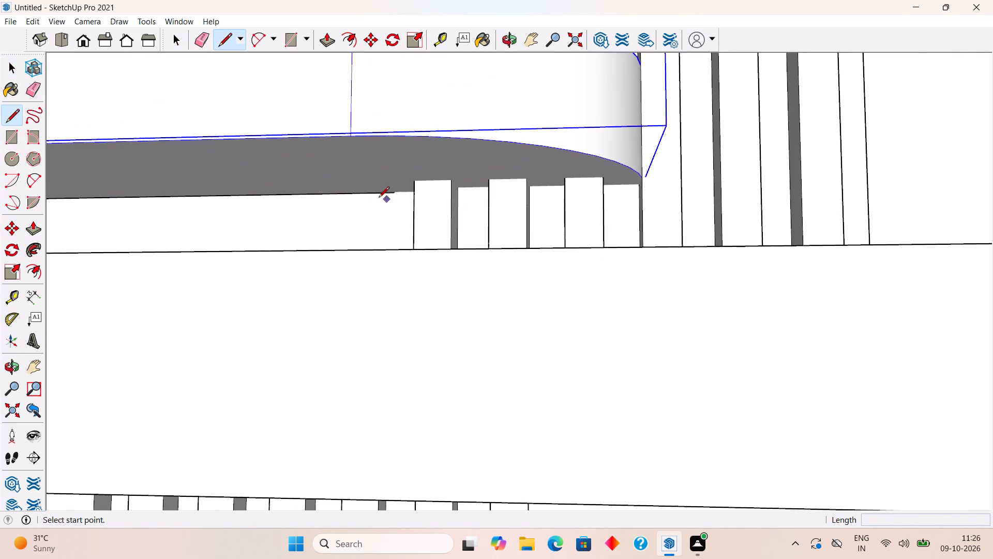
left_click(392, 192)
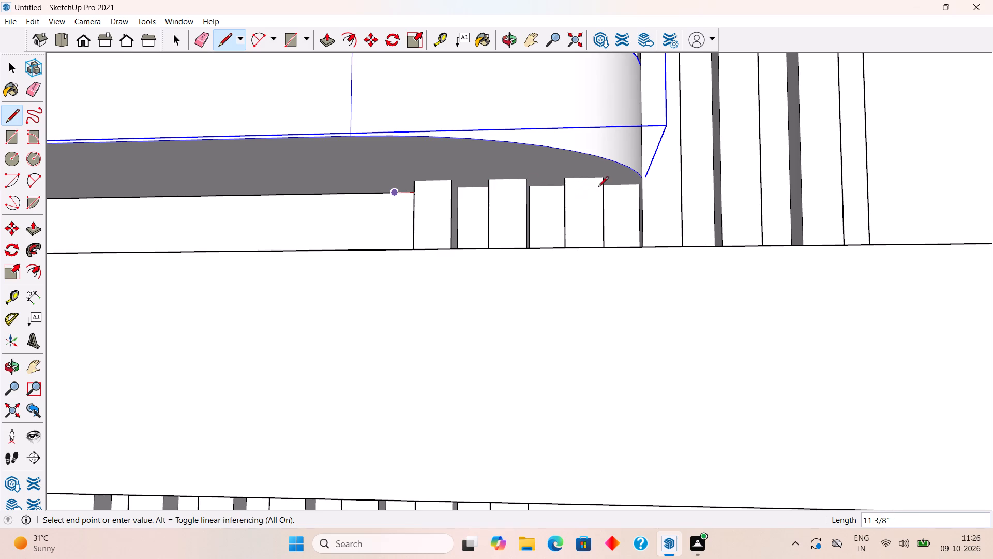
left_click(638, 184)
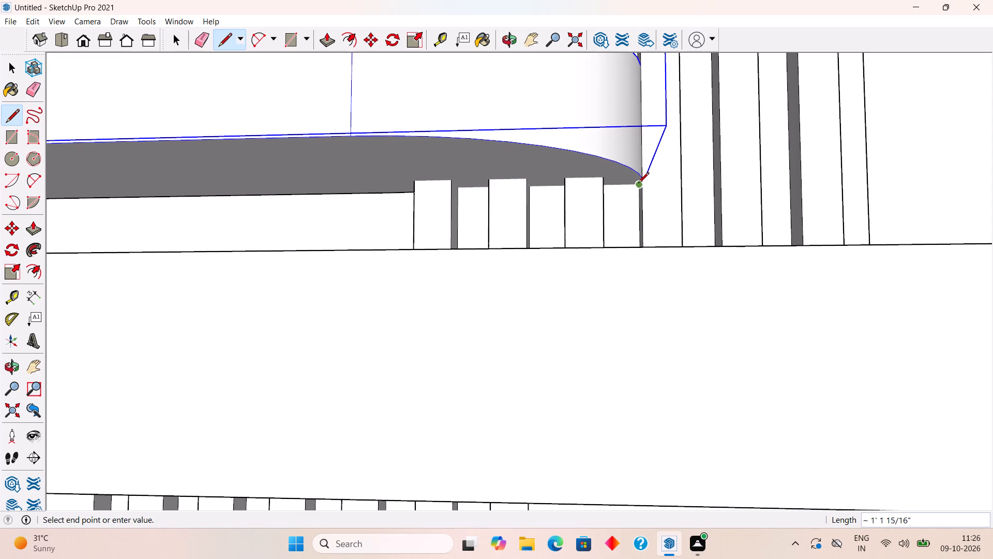
key("space")
middle_click_drag(643, 187, 556, 249)
scroll(556, 248, "down", 3)
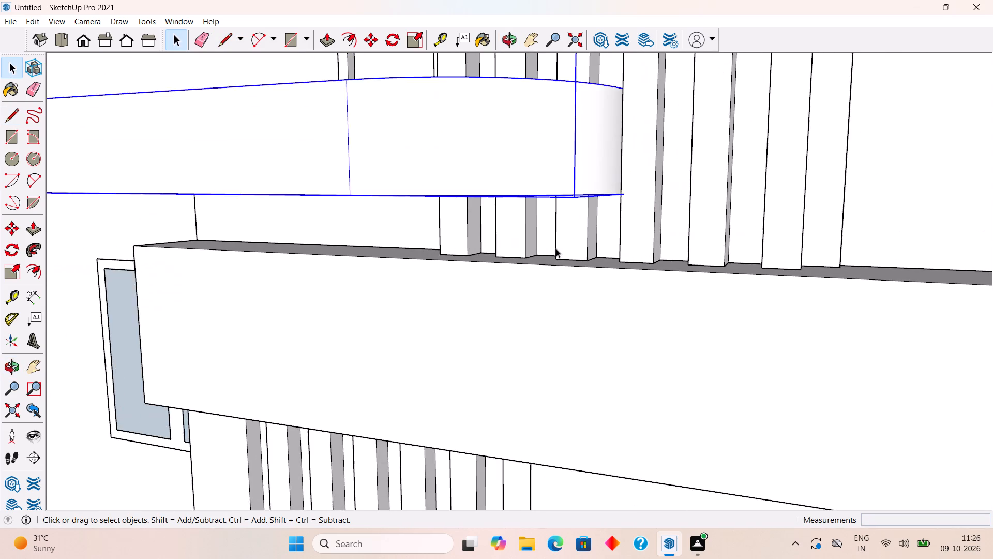
left_click(535, 347)
scroll(535, 347, "down", 18)
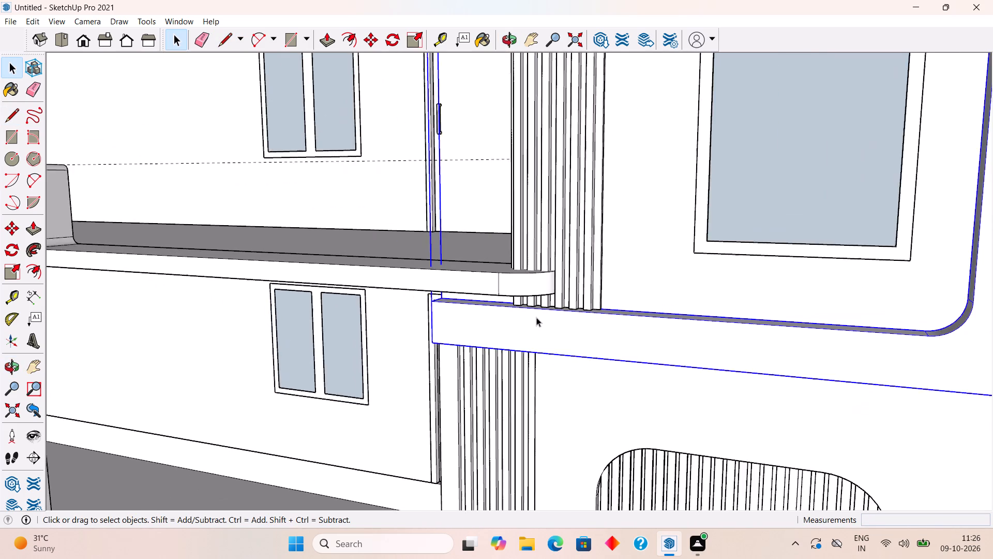
scroll(536, 317, "down", 9)
left_click(159, 451)
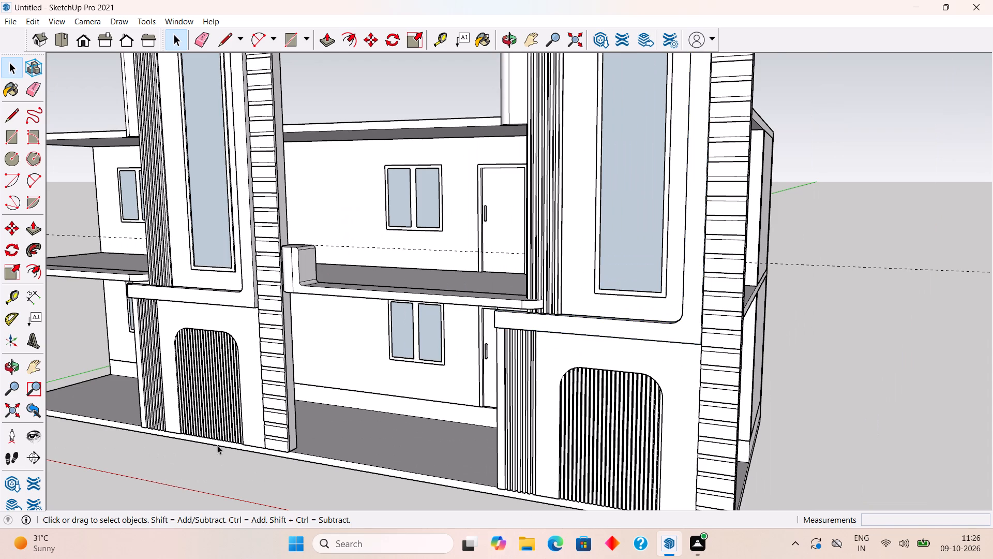
Trace the copied band's underside against the second tower's flutes with connected lines from its curved end, the first about 6" long.
scroll(239, 401, "up", 1)
scroll(532, 282, "up", 2)
middle_click_drag(541, 235, 553, 188)
scroll(553, 188, "up", 2)
scroll(569, 236, "up", 3)
middle_click_drag(583, 261, 594, 211)
scroll(604, 211, "up", 15)
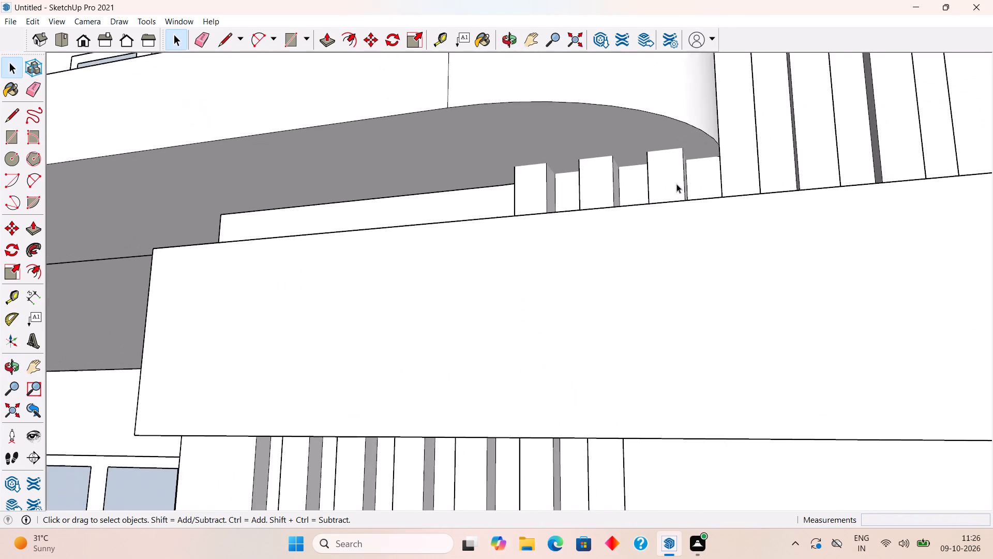
scroll(707, 173, "up", 12)
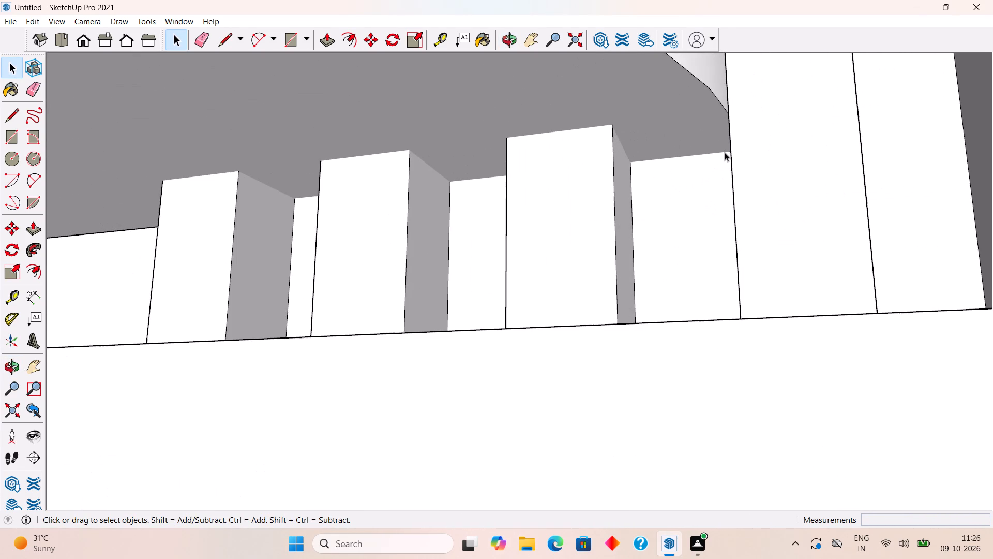
key("l")
left_click(727, 152)
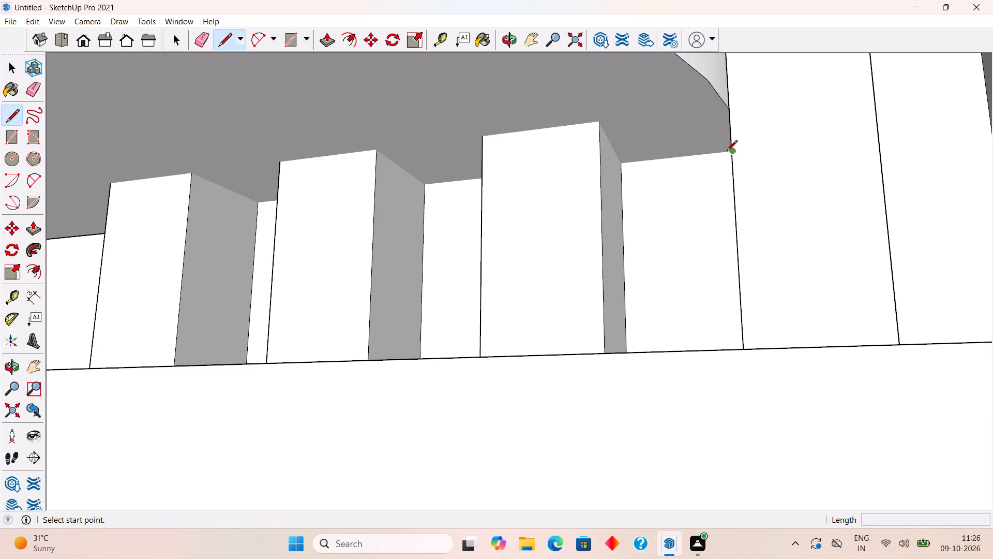
left_click(426, 188)
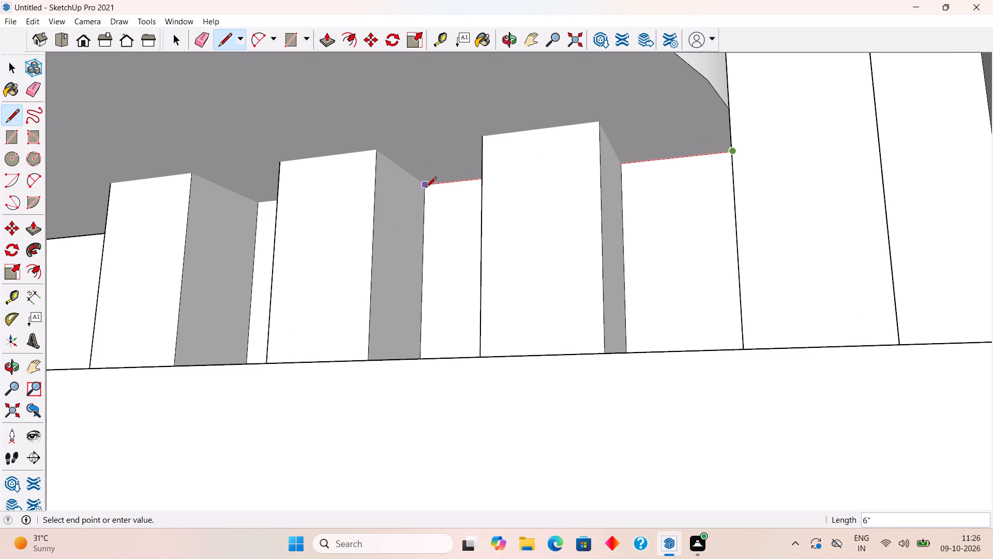
middle_click_drag(425, 193, 603, 201)
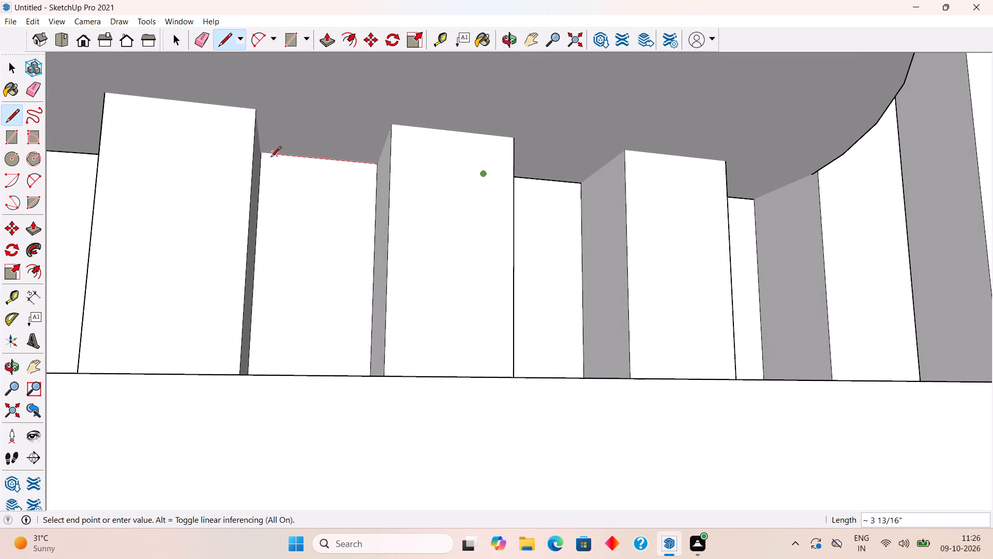
left_click(258, 158)
middle_click_drag(261, 181, 483, 218)
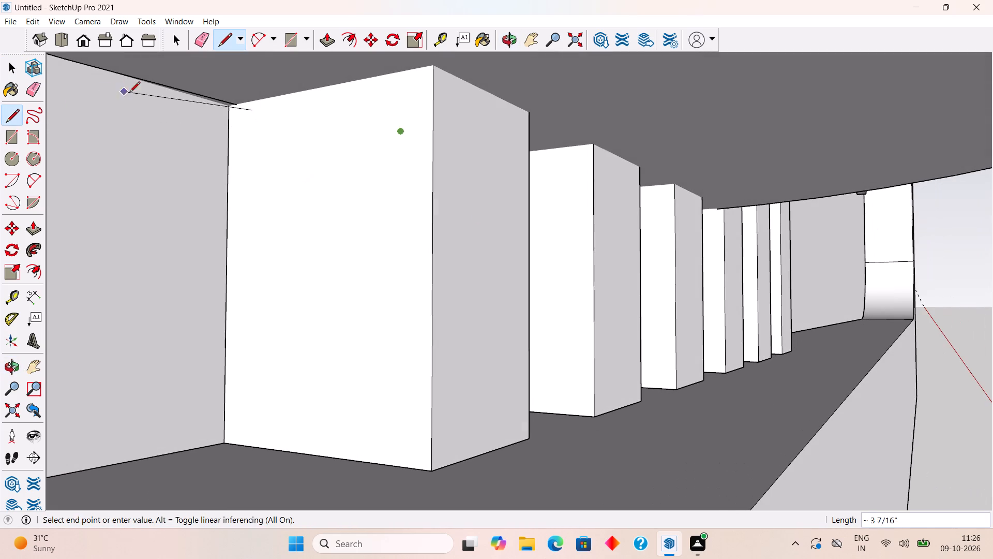
left_click(228, 109)
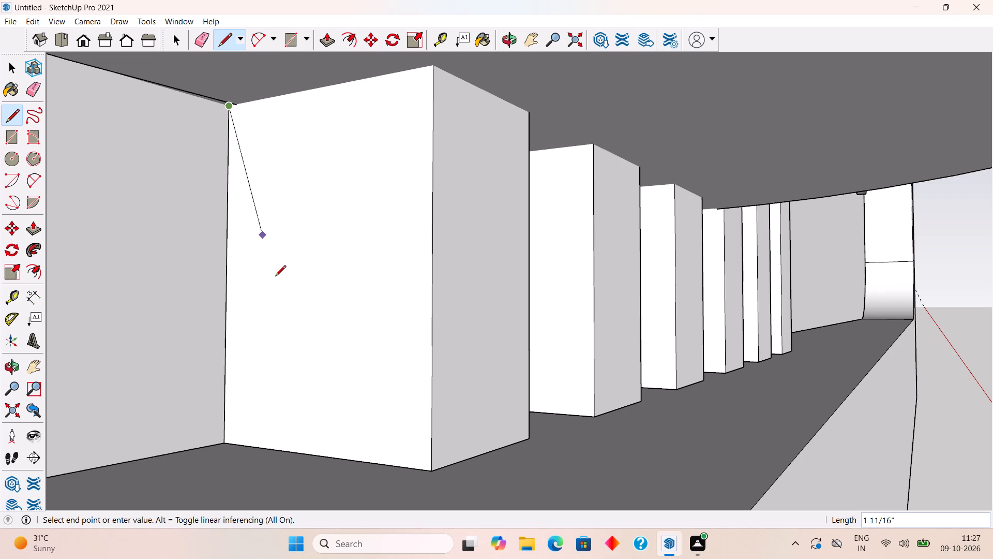
key("space")
Examine the joint between the copied balcony band's curved end and the second tower's fluted panel from below and above.
scroll(274, 281, "down", 19)
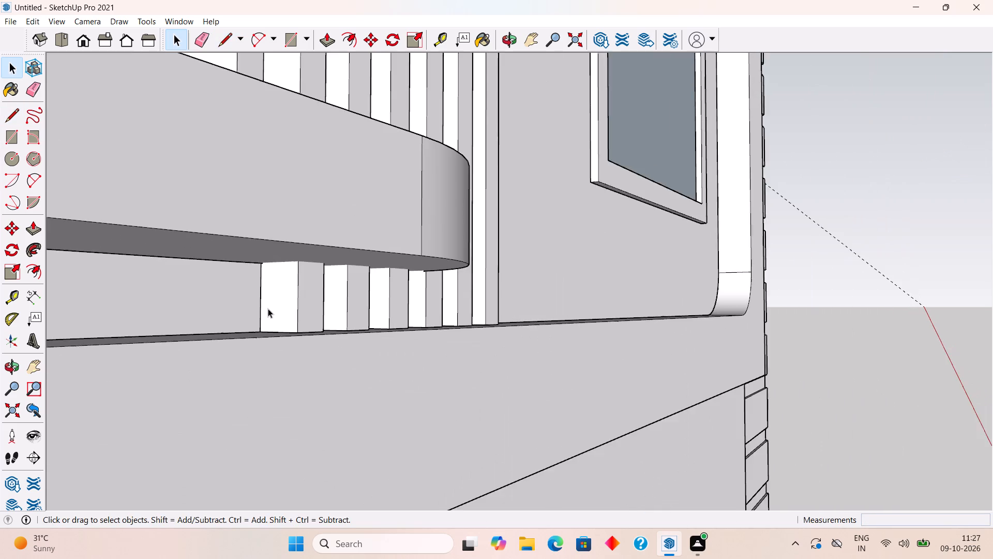
scroll(268, 308, "down", 8)
middle_click_drag(297, 372, 220, 367)
scroll(220, 367, "down", 2)
middle_click_drag(236, 218, 244, 314)
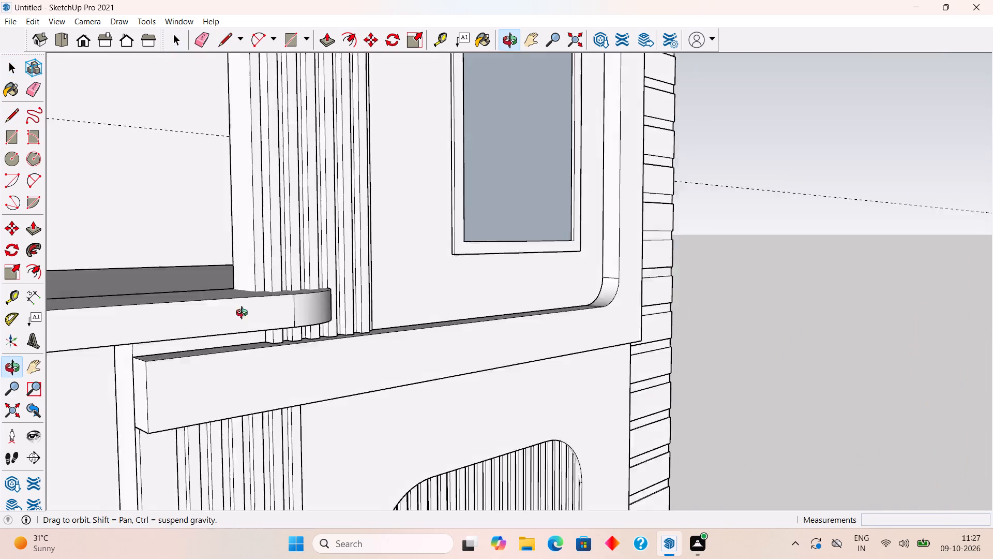
middle_click_drag(244, 314, 0, 382)
scroll(355, 284, "down", 1)
middle_click_drag(251, 271, 284, 286)
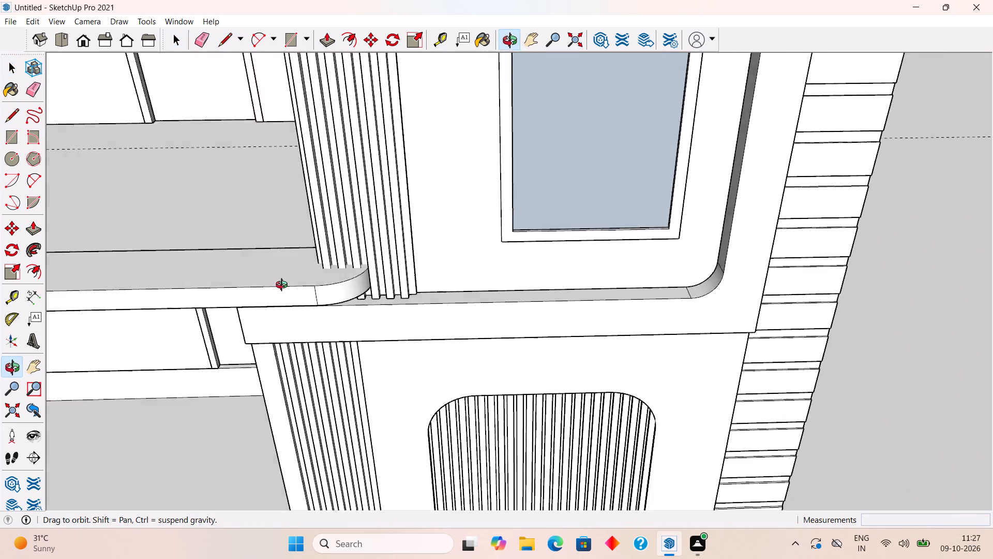
Trace the copied band's top along the second tower's flutes from the wall corner, starting about 9" long, and undo the misplaced last segment.
middle_click_drag(284, 286, 337, 308)
scroll(342, 314, "up", 5)
middle_click_drag(385, 318, 429, 328)
scroll(429, 328, "up", 4)
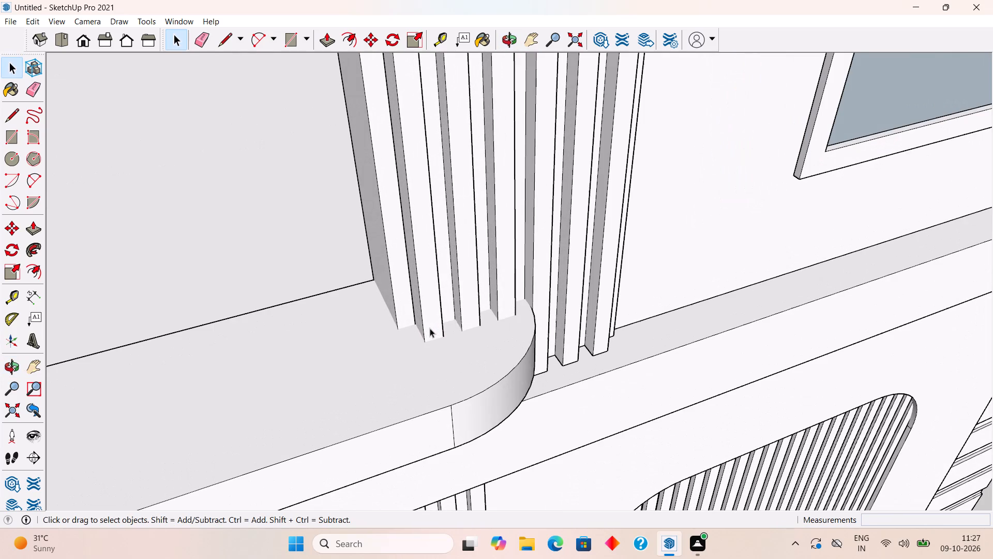
key("l")
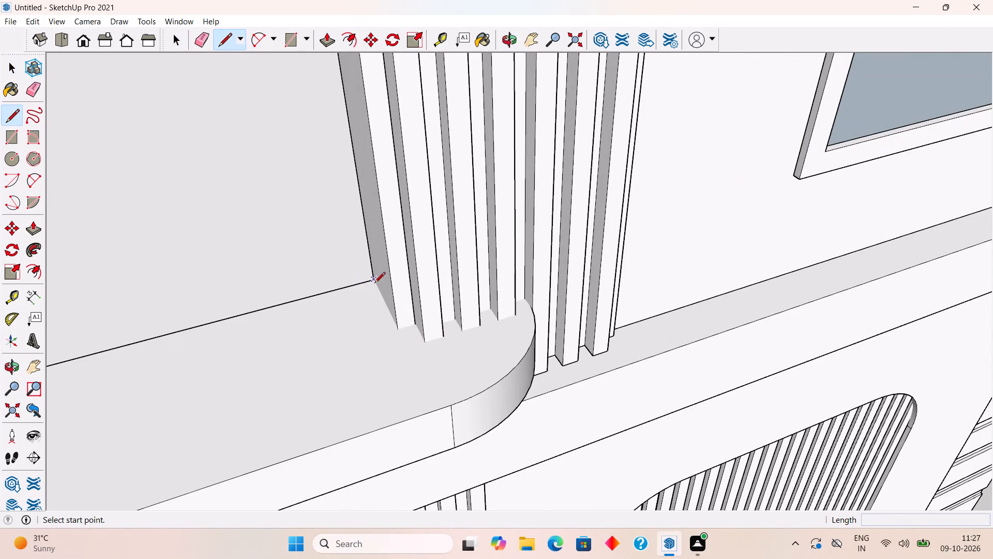
left_click(374, 279)
left_click(395, 330)
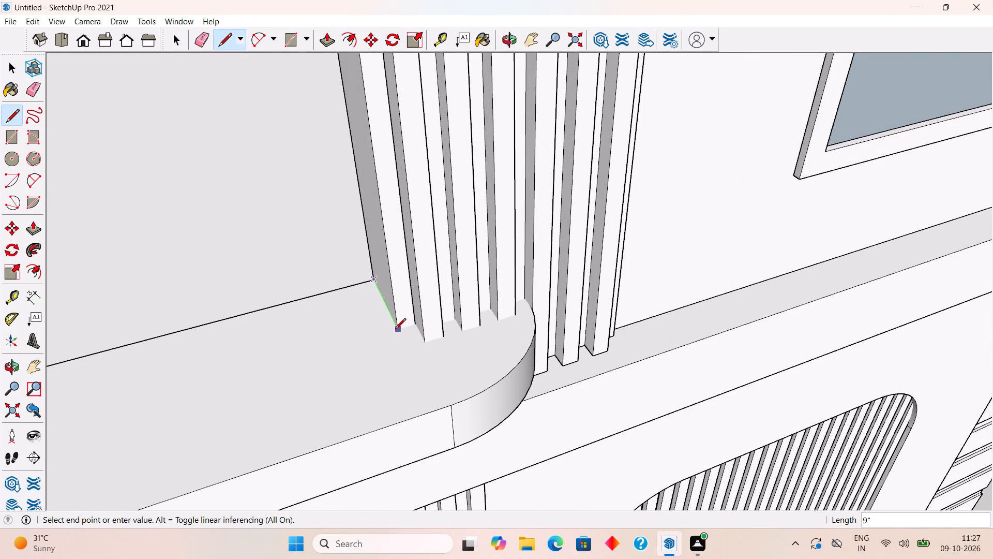
left_click(412, 328)
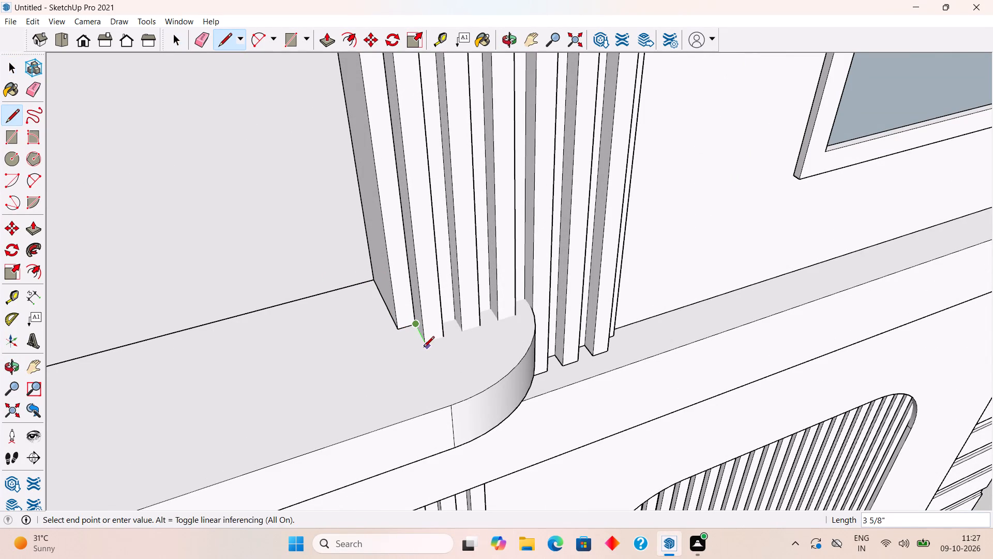
left_click(425, 348)
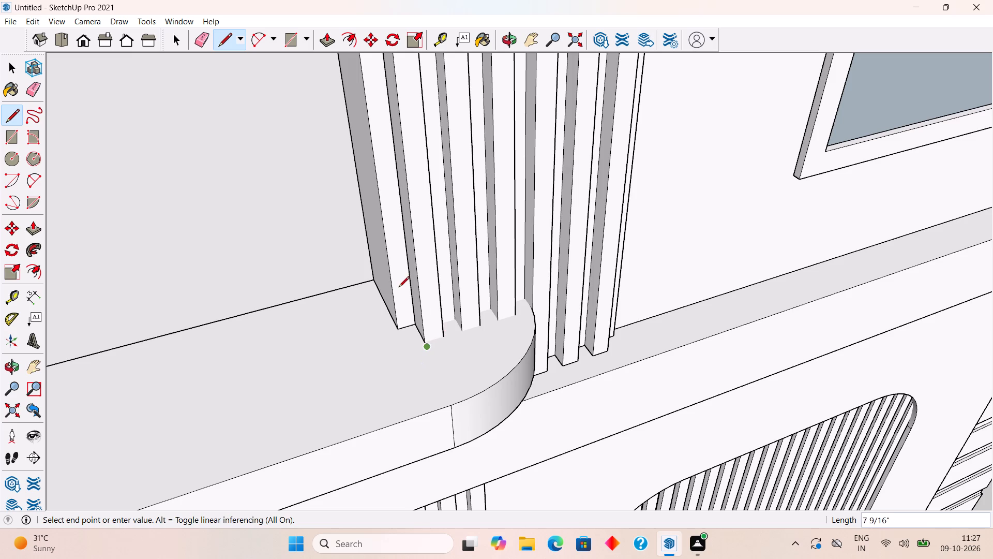
key("ctrl+z")
Continue the trace around the next flute and finish with a line about 10" long across the flute fronts to the band's curved end.
scroll(407, 321, "up", 4)
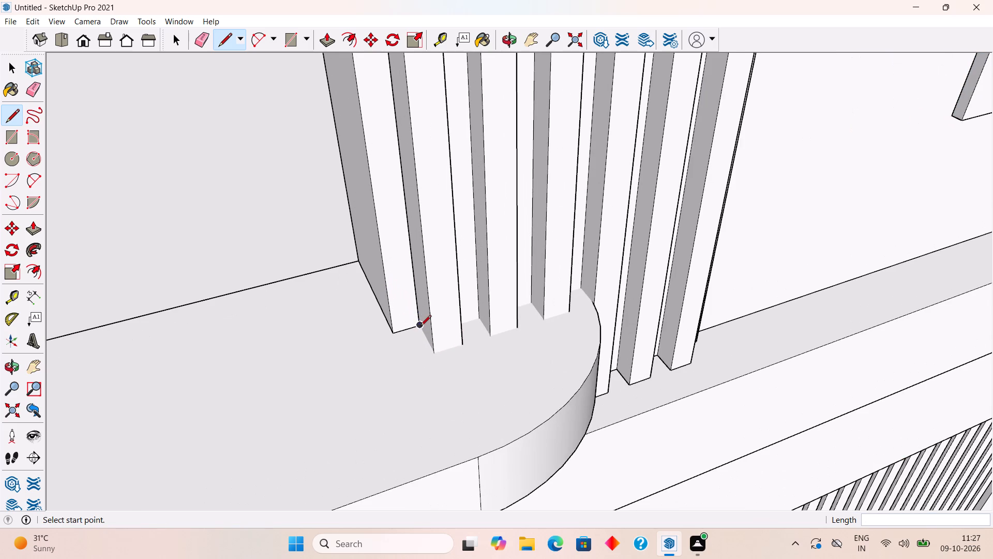
left_click(420, 327)
left_click(436, 351)
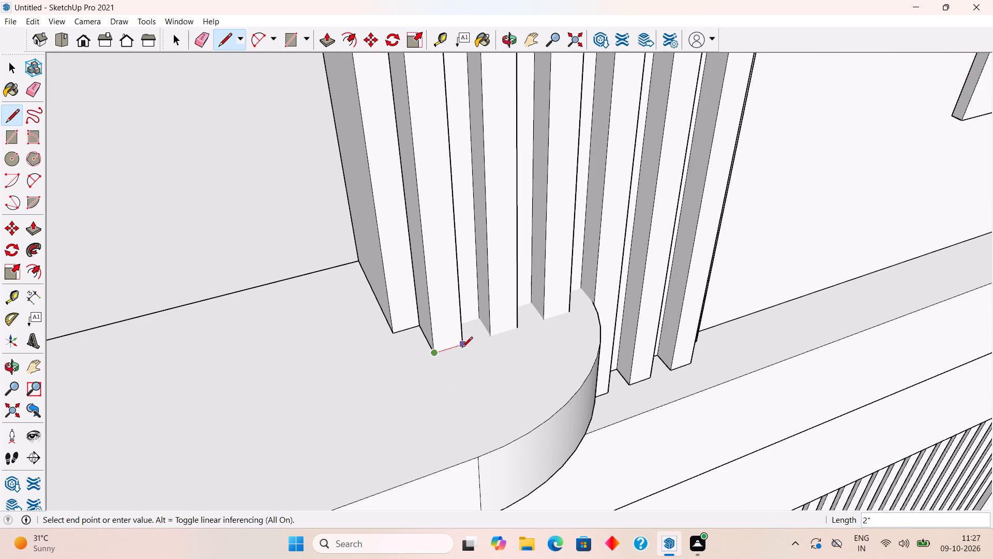
left_click(462, 348)
middle_click_drag(472, 341, 292, 351)
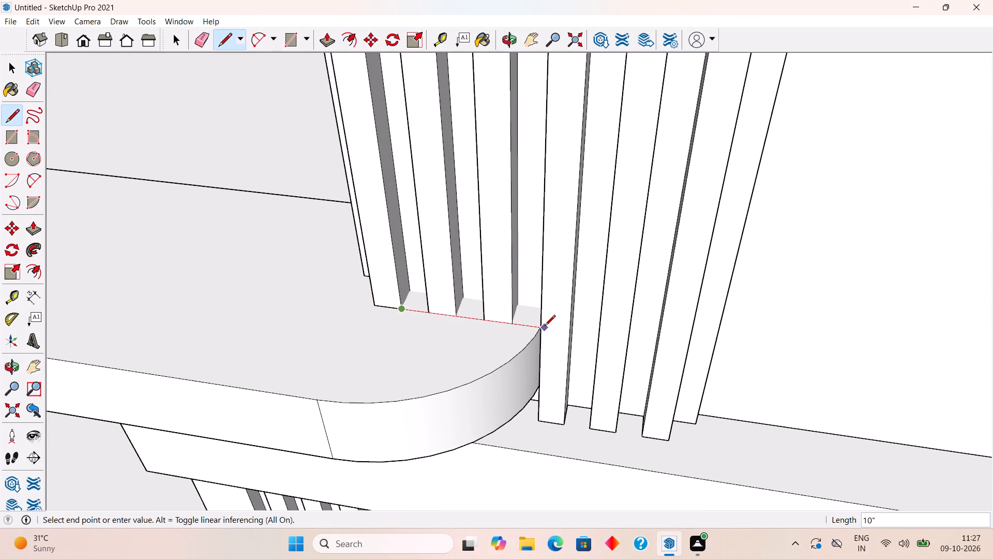
left_click(545, 327)
key("space")
Scale the copied balcony band by about 1.05 along the red axis so its raised end overlaps the first tower's grooved side, and deselect it.
scroll(545, 327, "down", 6)
middle_click_drag(563, 375, 596, 244)
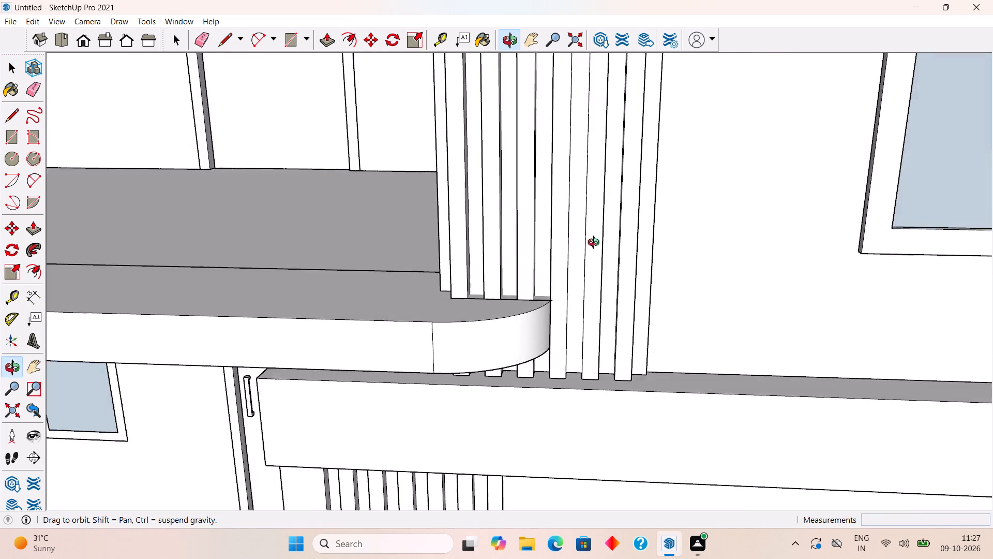
middle_click_drag(596, 244, 596, 243)
scroll(596, 243, "down", 20)
scroll(596, 243, "down", 2)
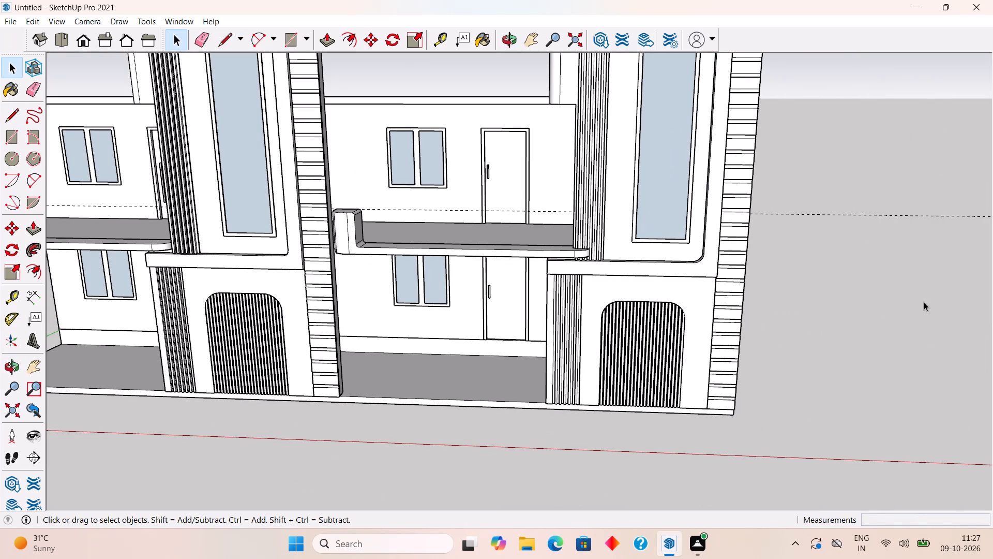
middle_click_drag(242, 342, 383, 331)
scroll(374, 256, "up", 7)
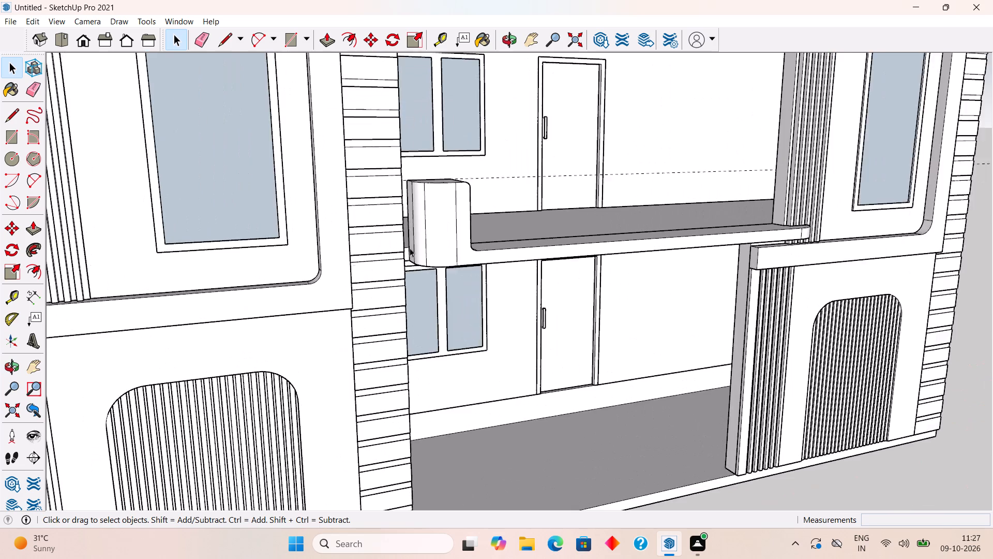
scroll(410, 248, "up", 4)
left_click(427, 214)
scroll(427, 214, "up", 5)
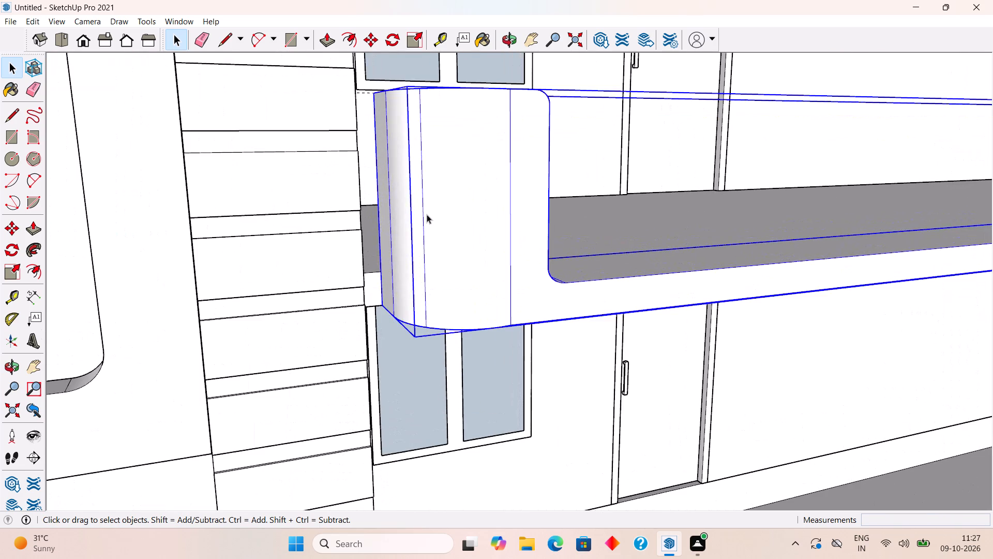
key("s")
left_click(389, 209)
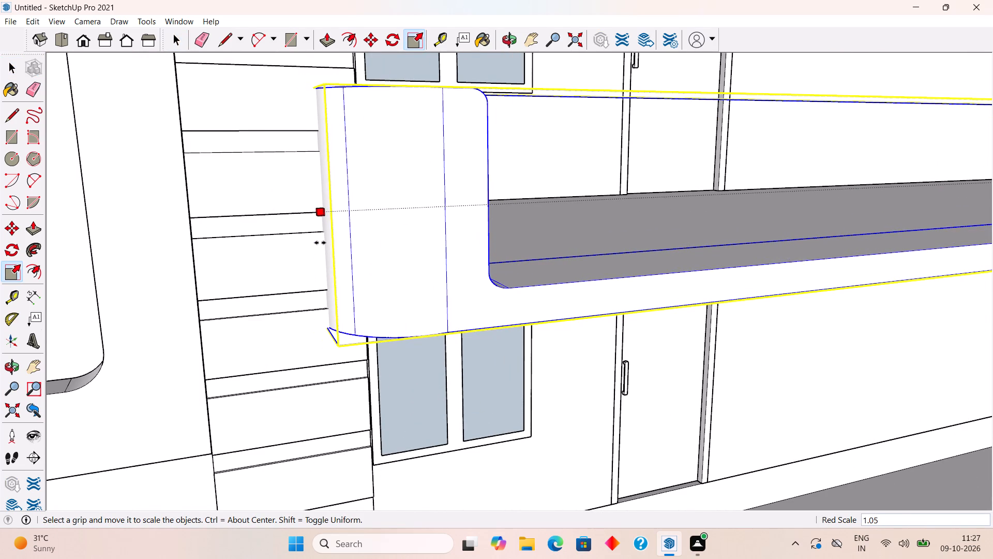
left_click(320, 243)
key("space")
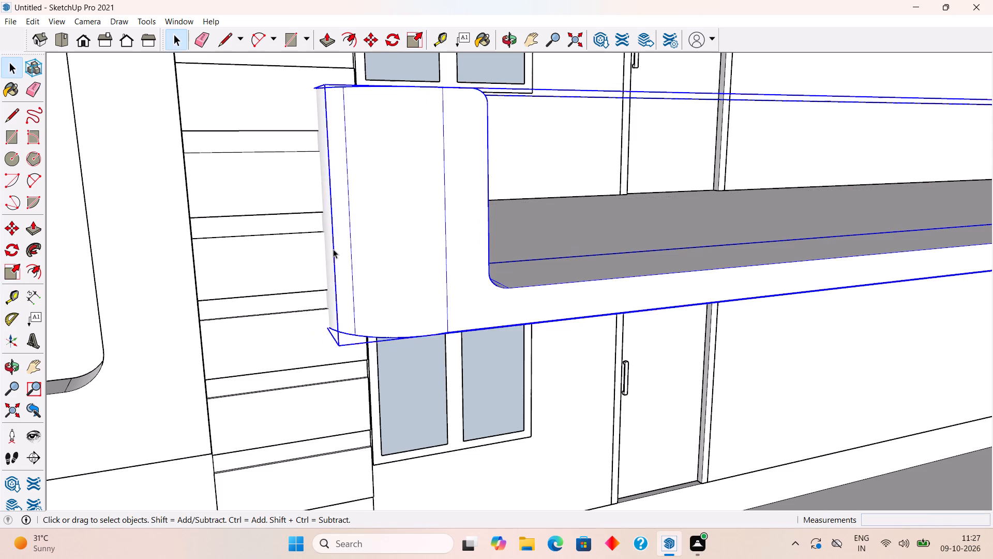
scroll(336, 249, "down", 20)
scroll(336, 249, "down", 3)
left_click(458, 440)
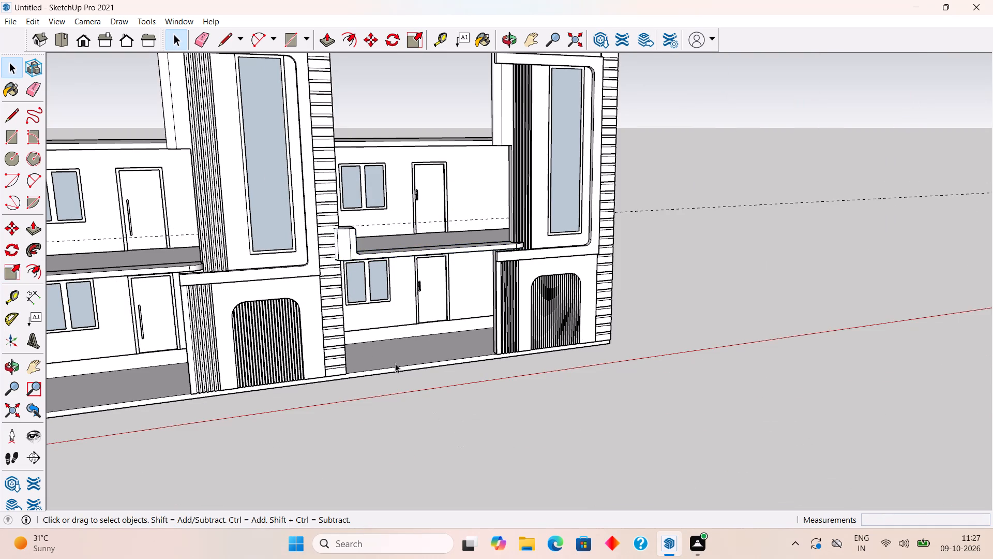
Draw a vertical line about 3' long where the band's raised curved end meets the first tower's grooved face.
middle_click_drag(339, 269, 355, 281)
scroll(355, 282, "up", 8)
middle_click_drag(335, 247, 379, 271)
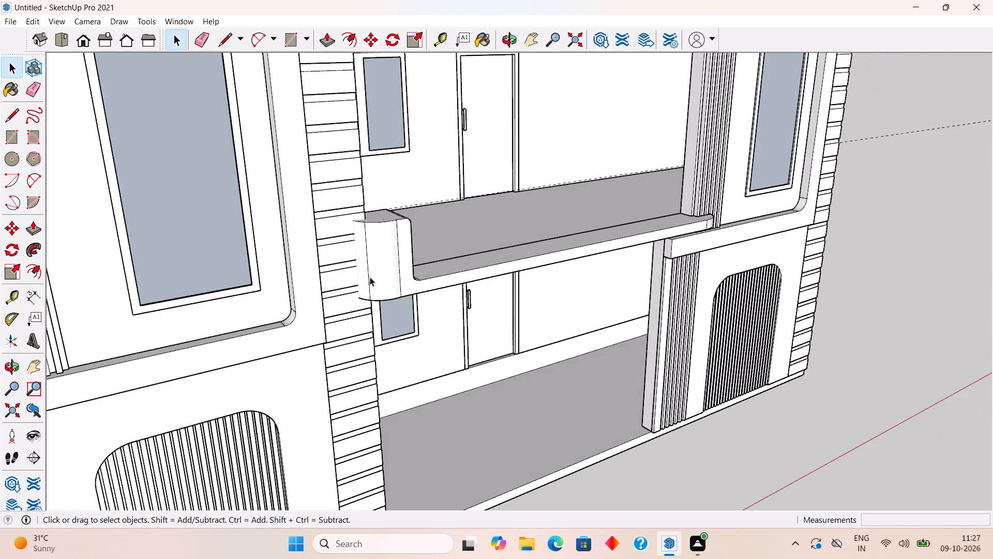
scroll(370, 277, "up", 9)
middle_click_drag(411, 331, 455, 331)
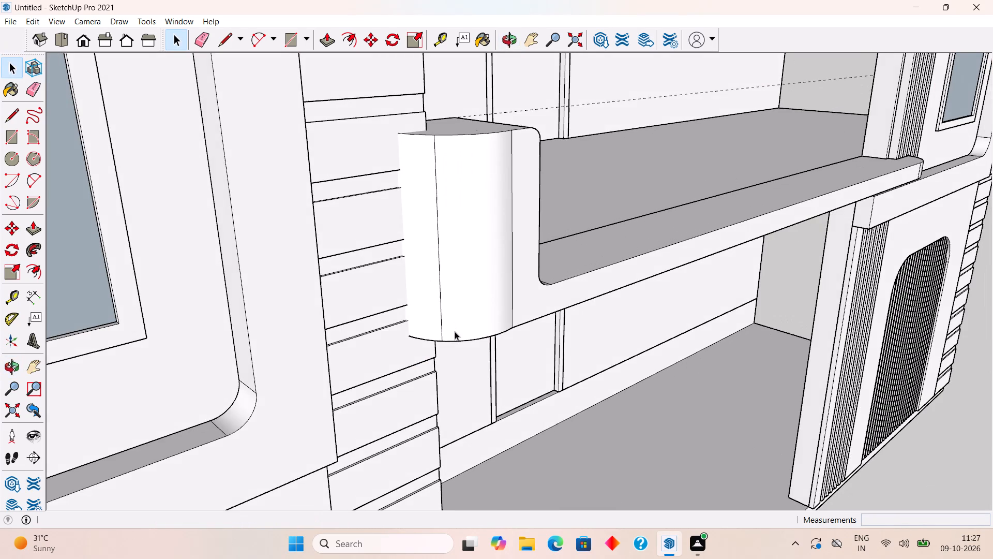
key("l")
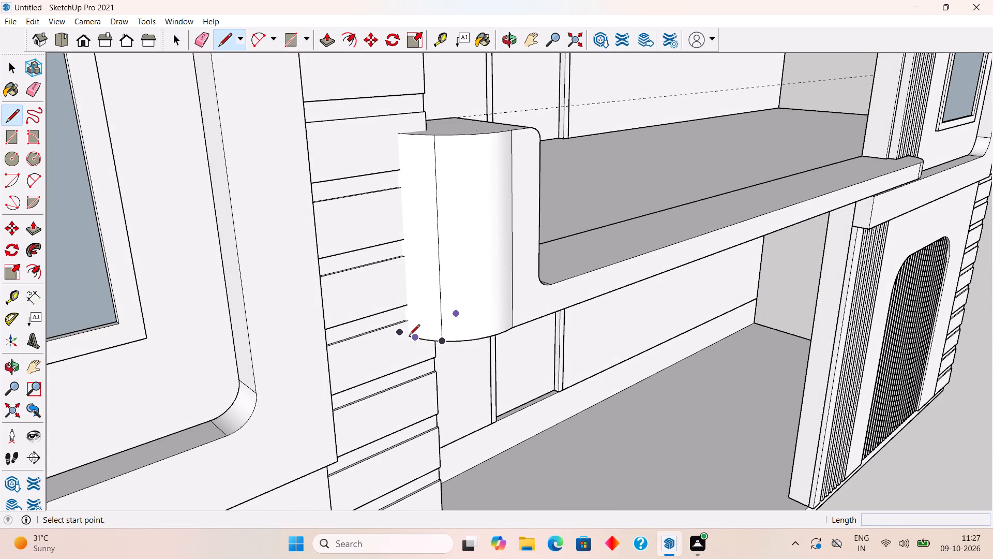
scroll(409, 336, "up", 15)
left_click(408, 336)
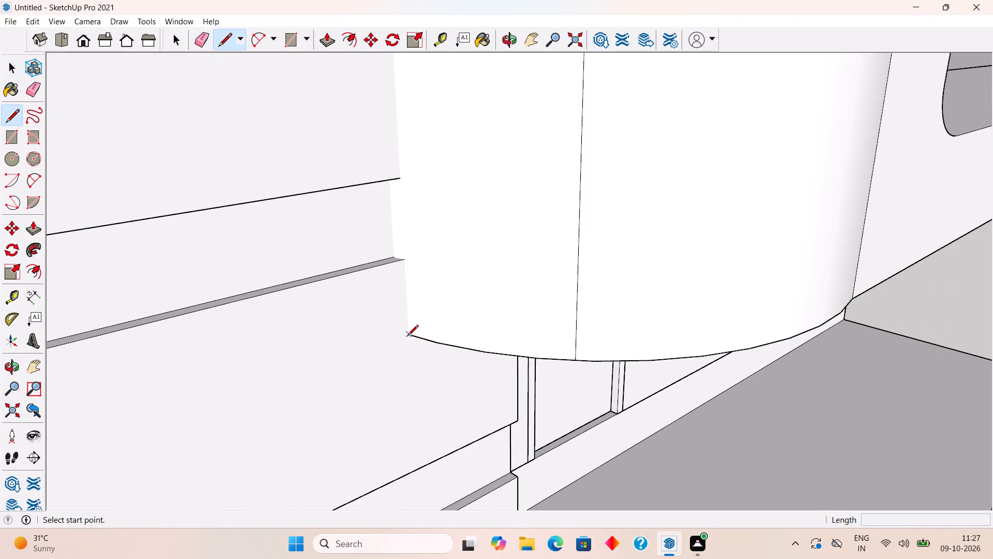
scroll(408, 316, "down", 19)
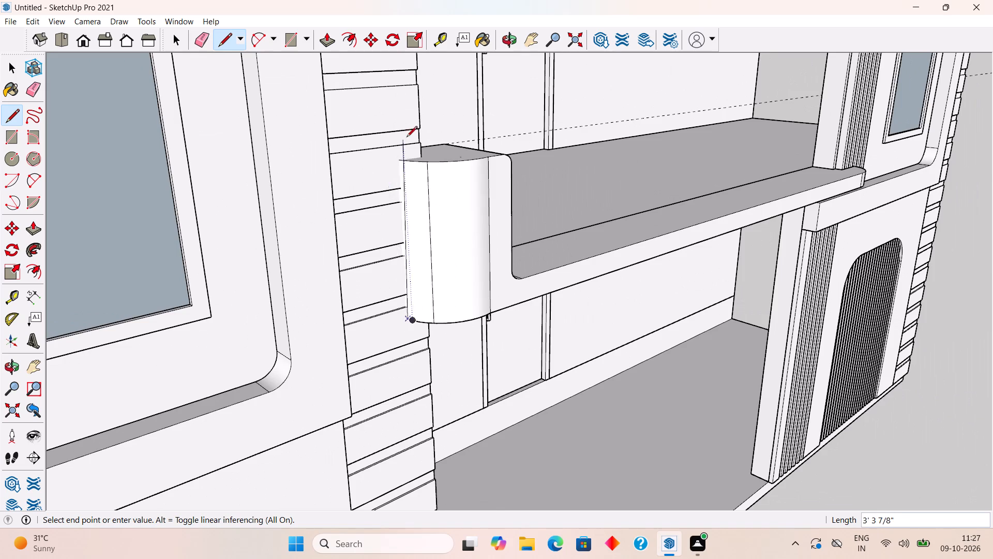
scroll(407, 138, "up", 16)
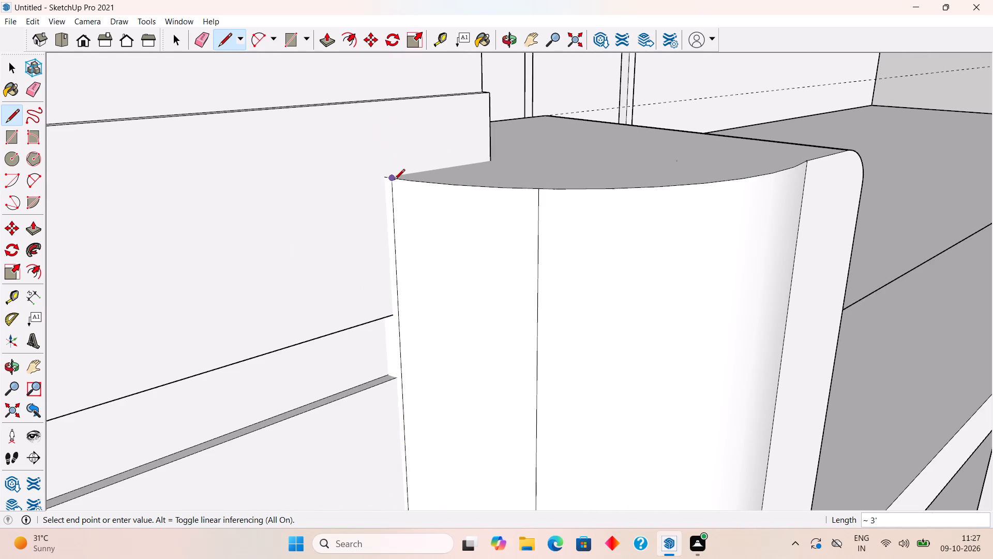
left_click(389, 179)
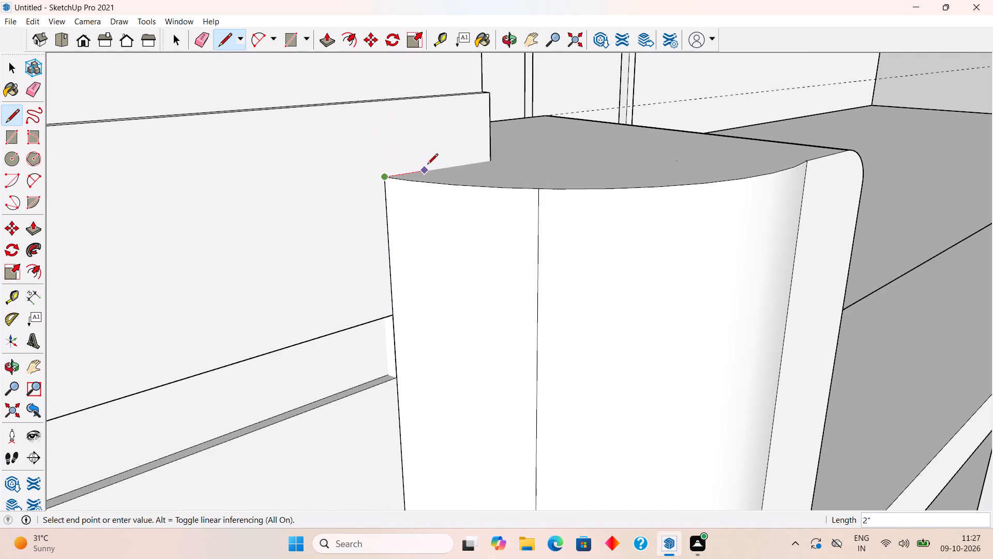
Outline the raised end's top against the first tower, to the tower's corner and then about 1' 1/16" back to the wall.
left_click(490, 159)
middle_click_drag(494, 160, 199, 272)
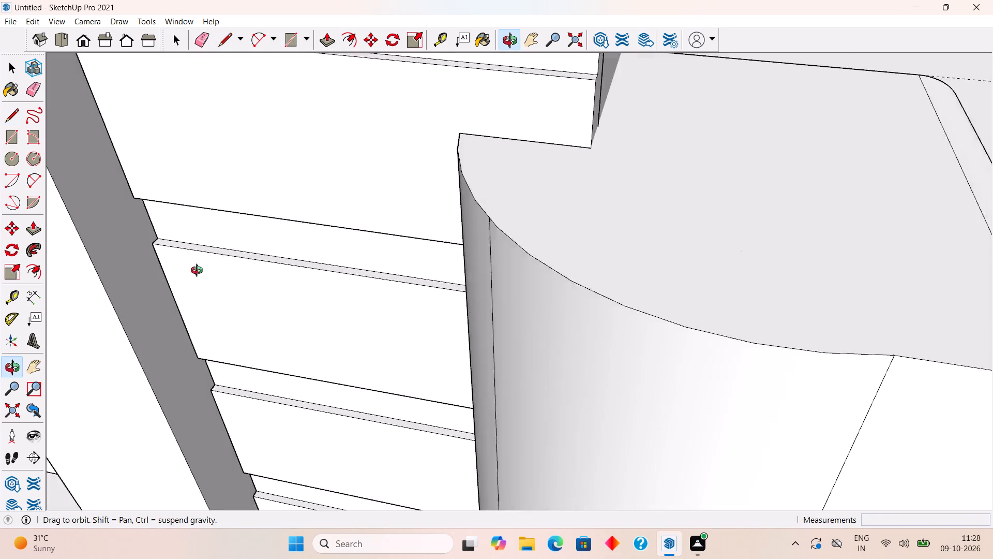
middle_click_drag(199, 272, 199, 273)
scroll(199, 273, "down", 4)
scroll(167, 307, "down", 4)
scroll(371, 222, "up", 5)
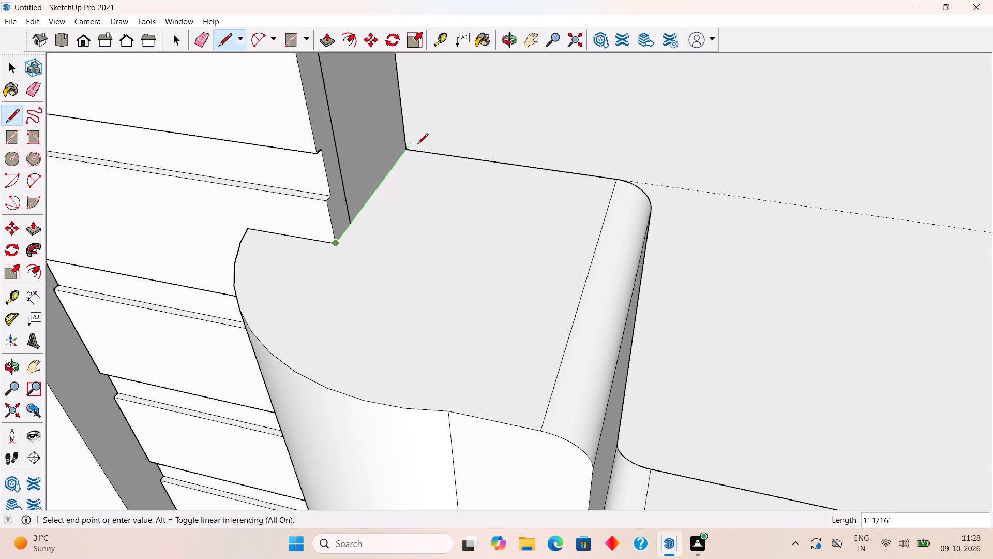
left_click(409, 148)
key("space")
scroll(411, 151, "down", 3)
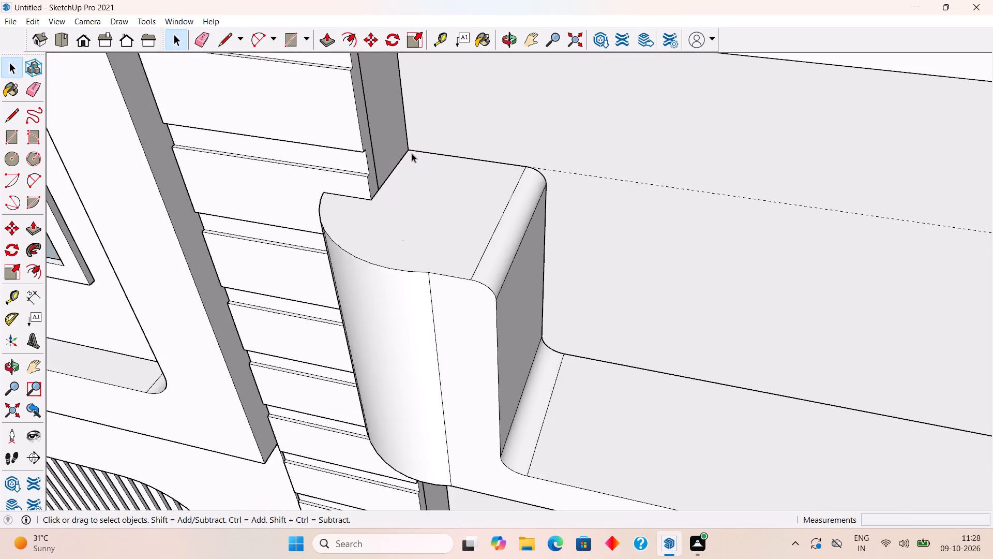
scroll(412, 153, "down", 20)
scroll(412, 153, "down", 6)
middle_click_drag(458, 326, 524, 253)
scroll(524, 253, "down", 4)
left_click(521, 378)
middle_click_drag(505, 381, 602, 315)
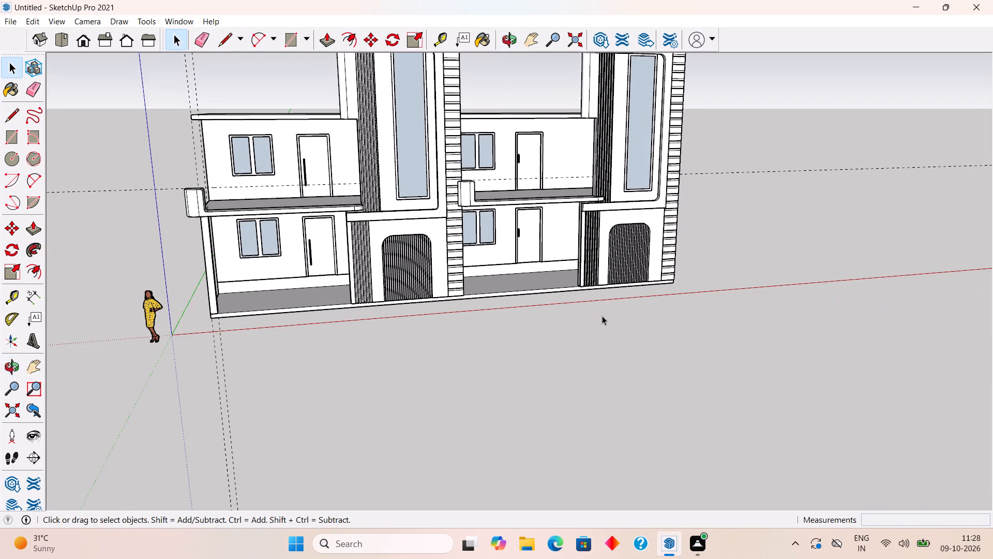
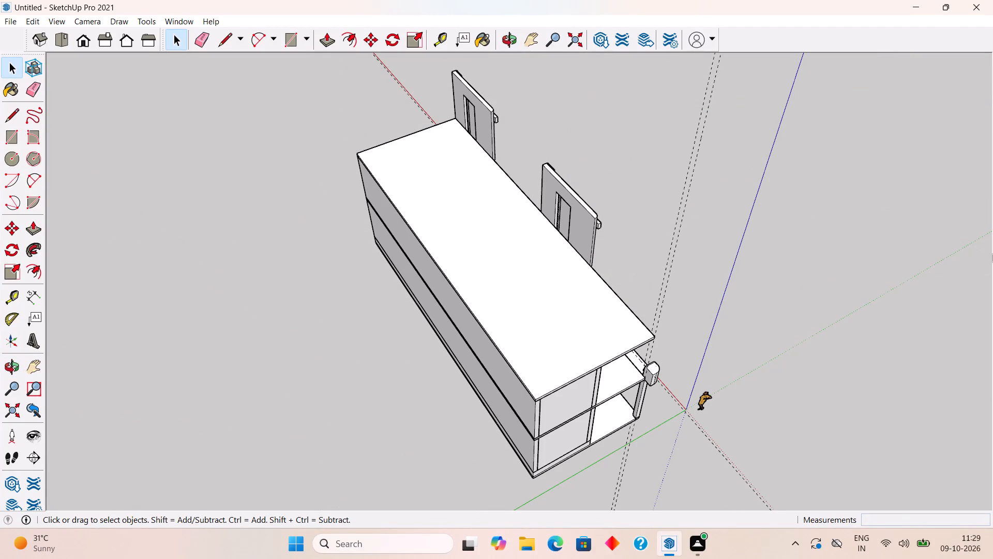
Inspect the two-storey twin house model from the roof and open side around to its front facade, including the towers, doors and windows.
middle_click_drag(701, 394, 404, 351)
scroll(405, 351, "down", 3)
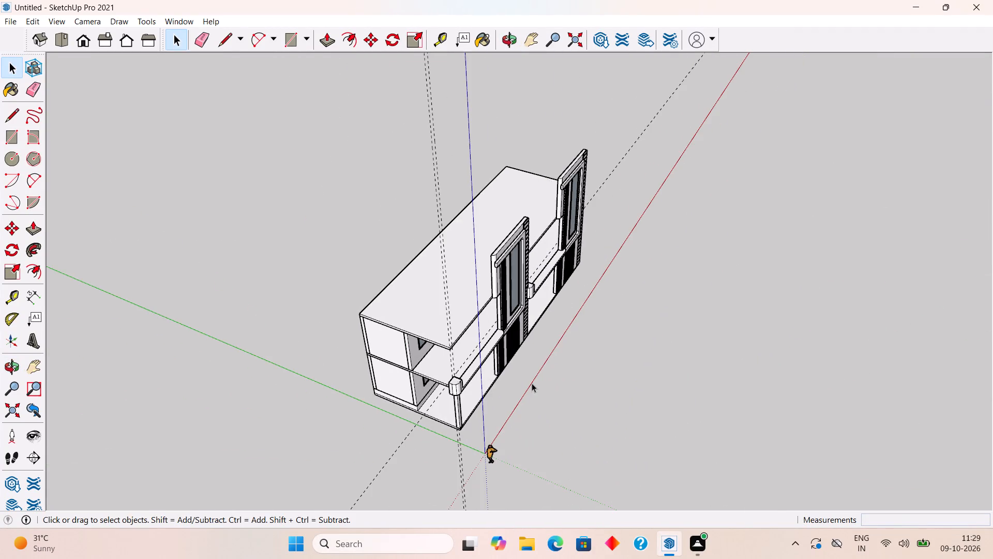
middle_click_drag(532, 383, 359, 365)
scroll(359, 365, "up", 2)
scroll(528, 411, "up", 4)
middle_click_drag(523, 409, 412, 371)
scroll(412, 371, "up", 1)
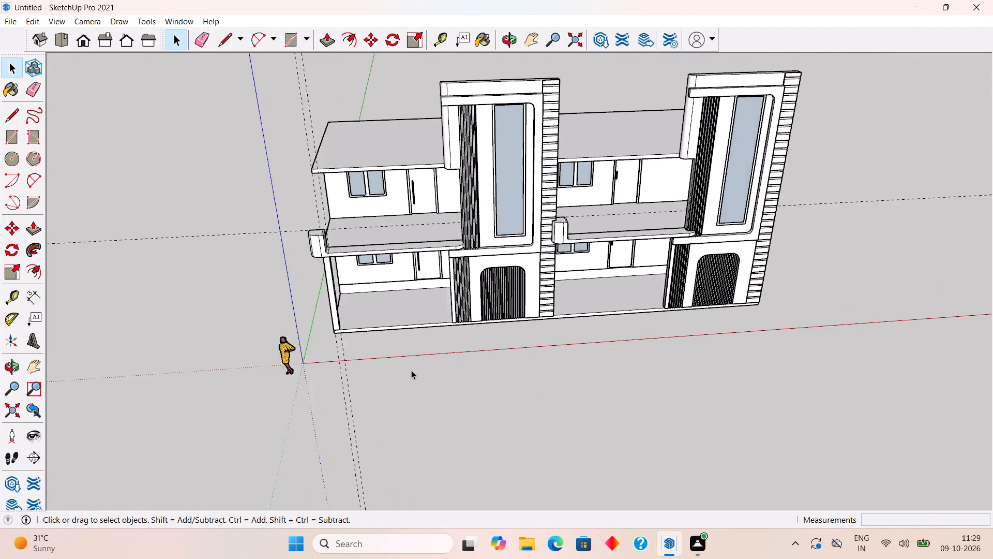
scroll(411, 370, "up", 2)
middle_click(467, 449)
scroll(471, 453, "down", 3)
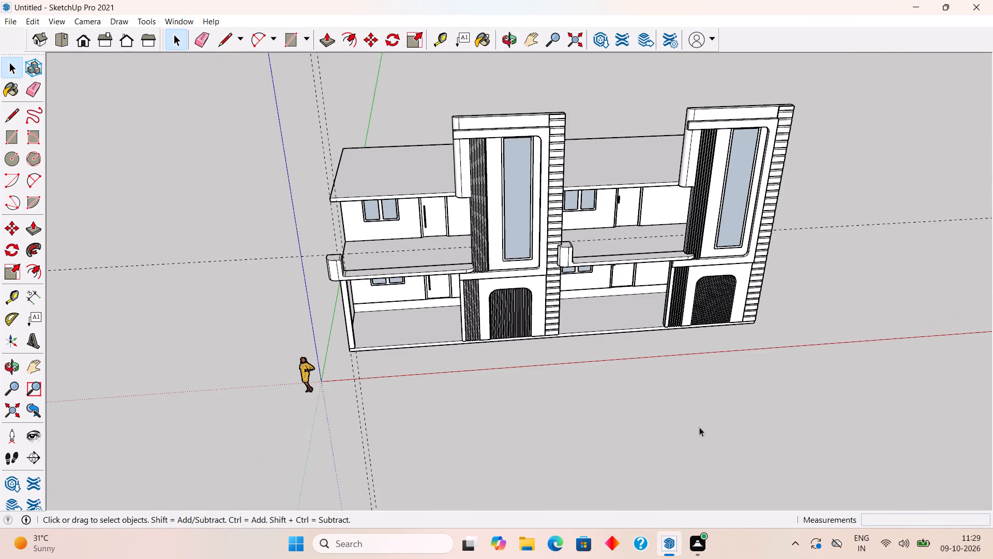
middle_click_drag(698, 418, 676, 310)
scroll(676, 306, "up", 1)
scroll(676, 339, "down", 3)
scroll(621, 204, "up", 3)
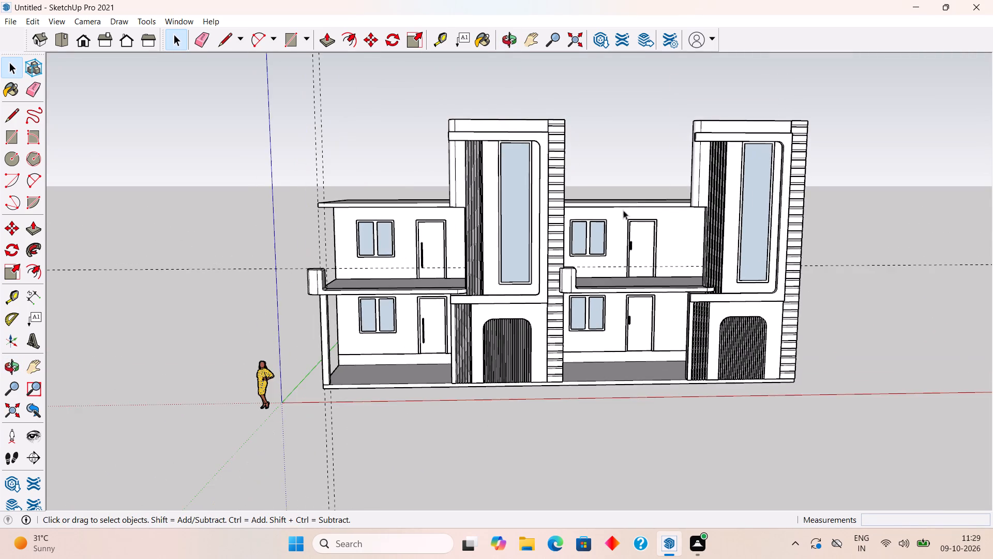
middle_click_drag(638, 314, 636, 266)
scroll(636, 266, "up", 4)
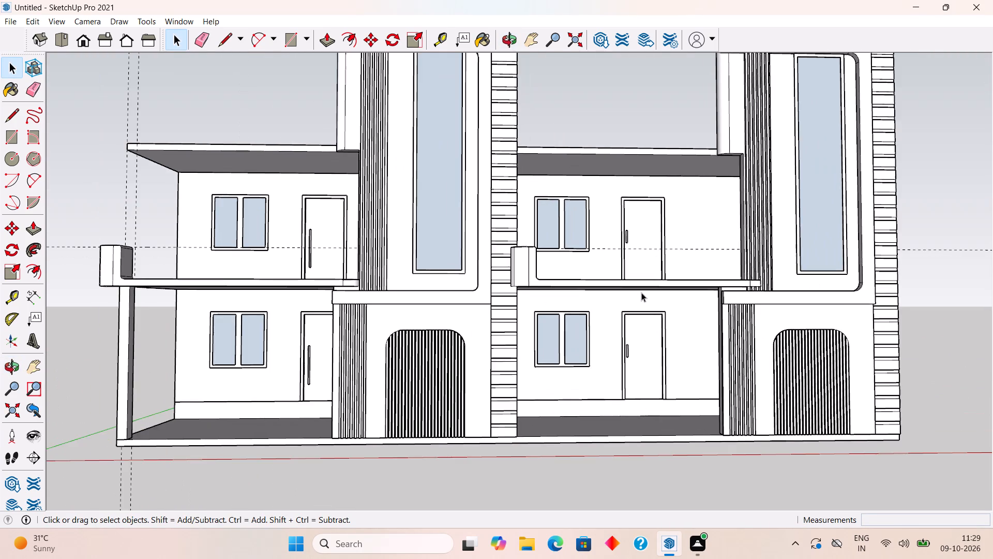
scroll(641, 292, "down", 2)
scroll(584, 75, "up", 2)
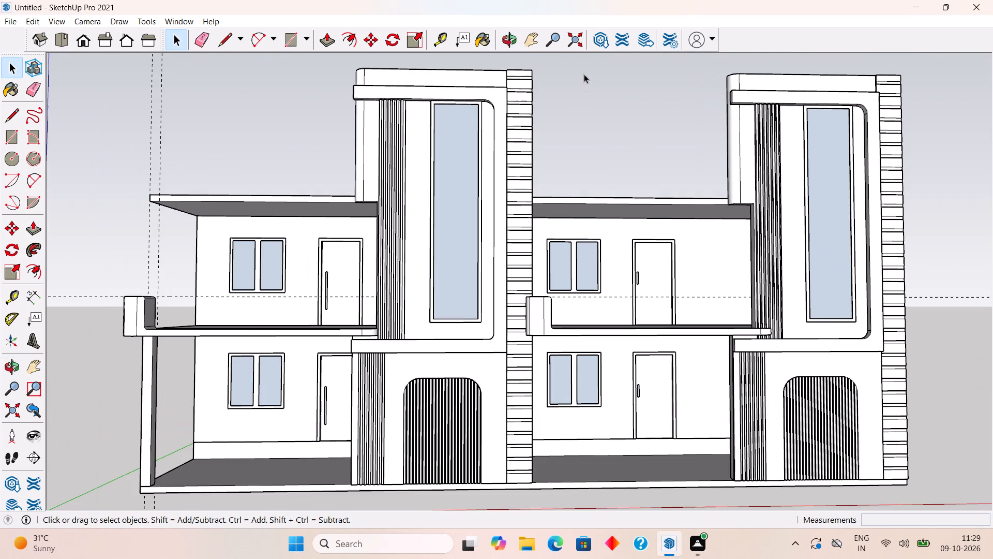
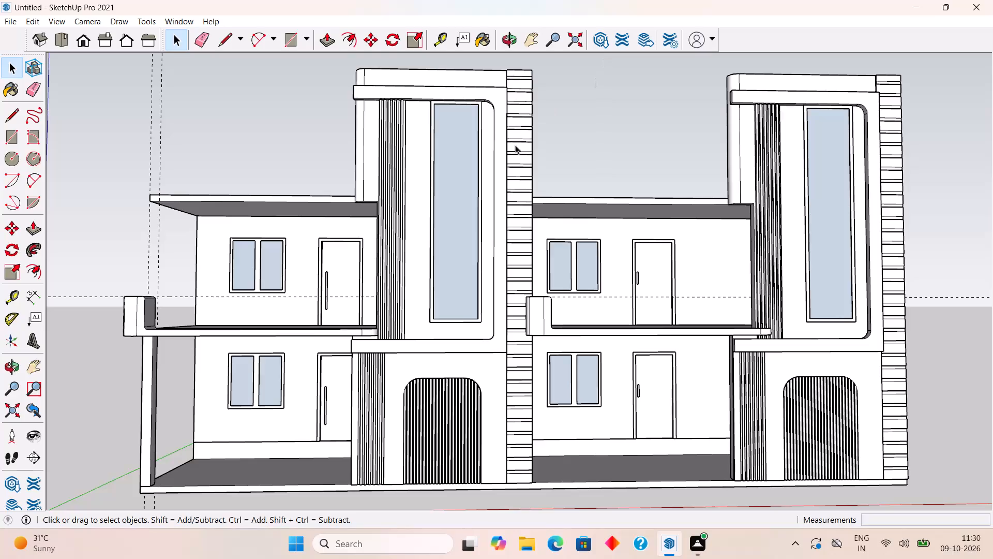
Add a Tape Measure guide along the foot of the tower's vertical slats, across the right-hand house's first-floor balcony ledge.
scroll(793, 236, "up", 1)
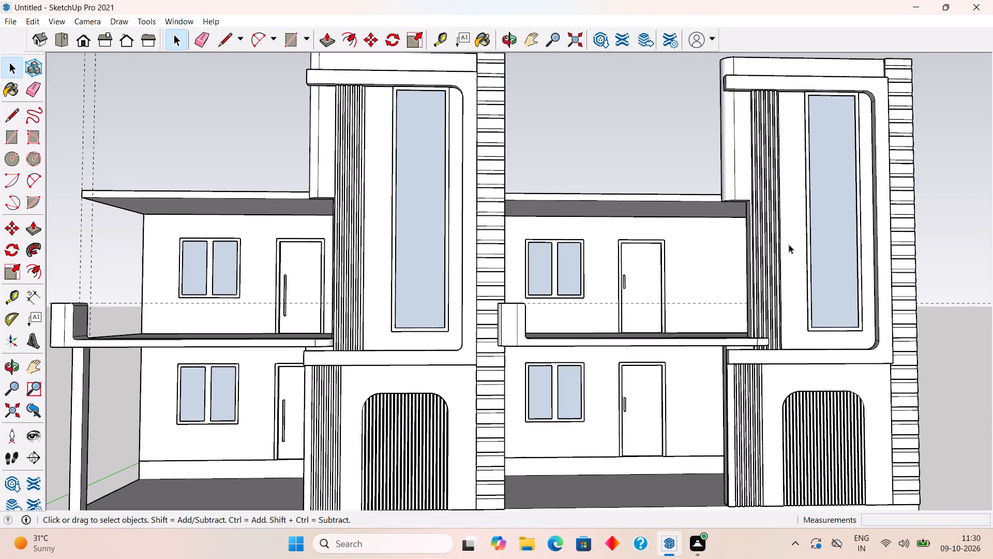
scroll(788, 260, "up", 3)
middle_click_drag(755, 270, 743, 319)
scroll(743, 319, "up", 1)
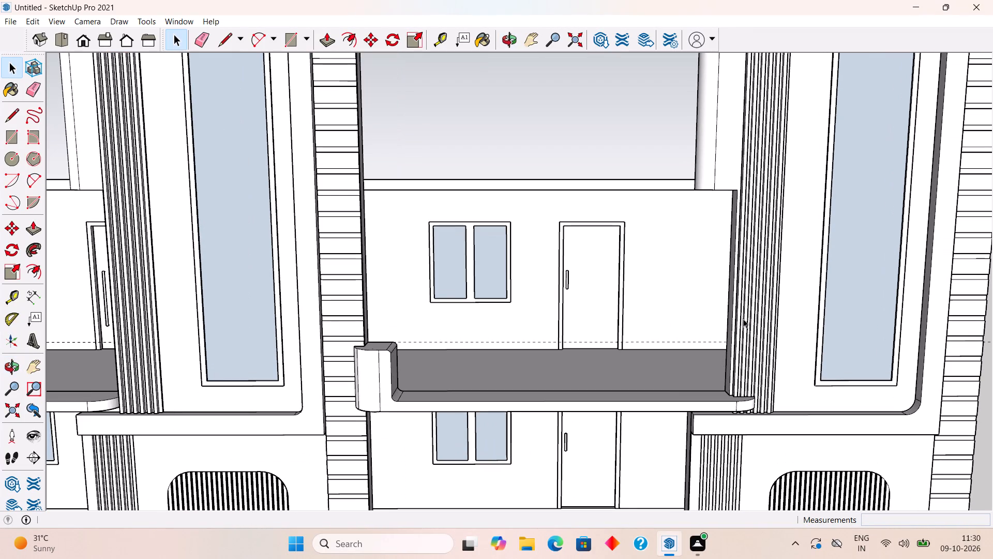
middle_click_drag(716, 219, 746, 300)
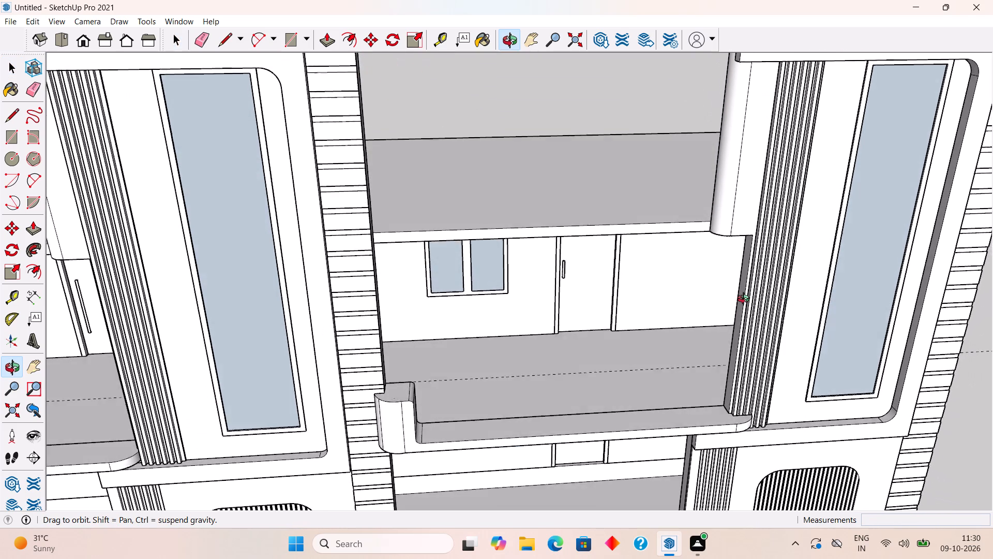
middle_click_drag(746, 300, 751, 342)
scroll(760, 367, "up", 4)
scroll(750, 419, "up", 1)
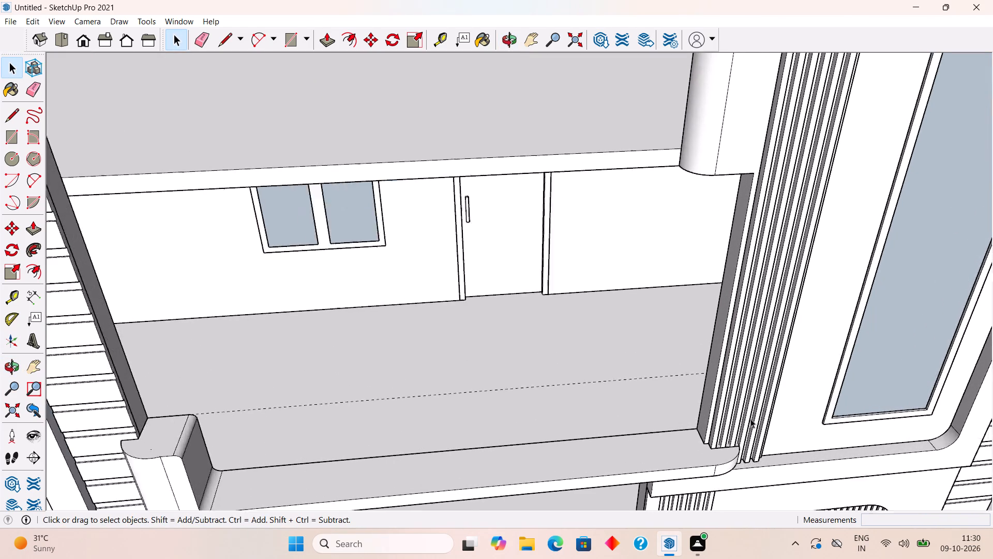
scroll(750, 419, "up", 3)
key("t")
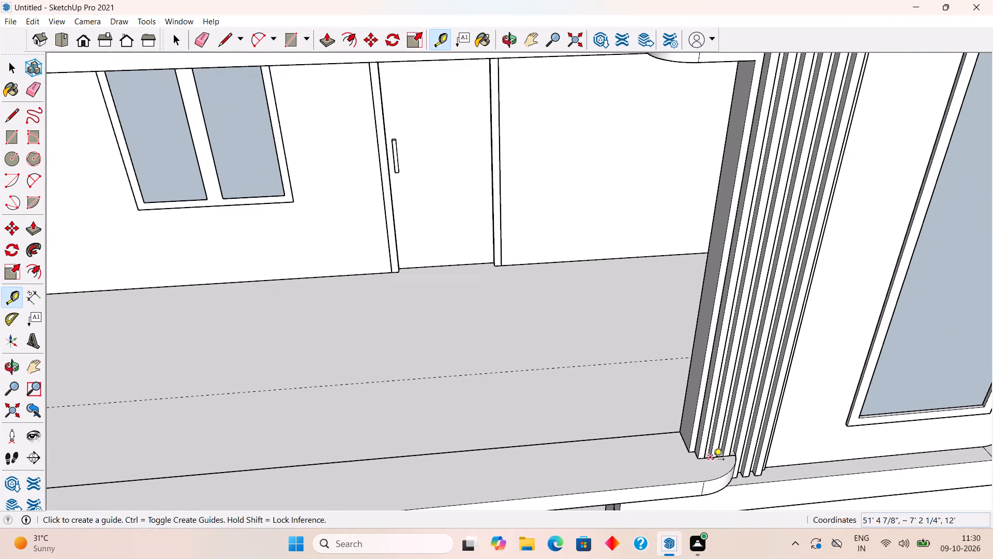
double_click(719, 459)
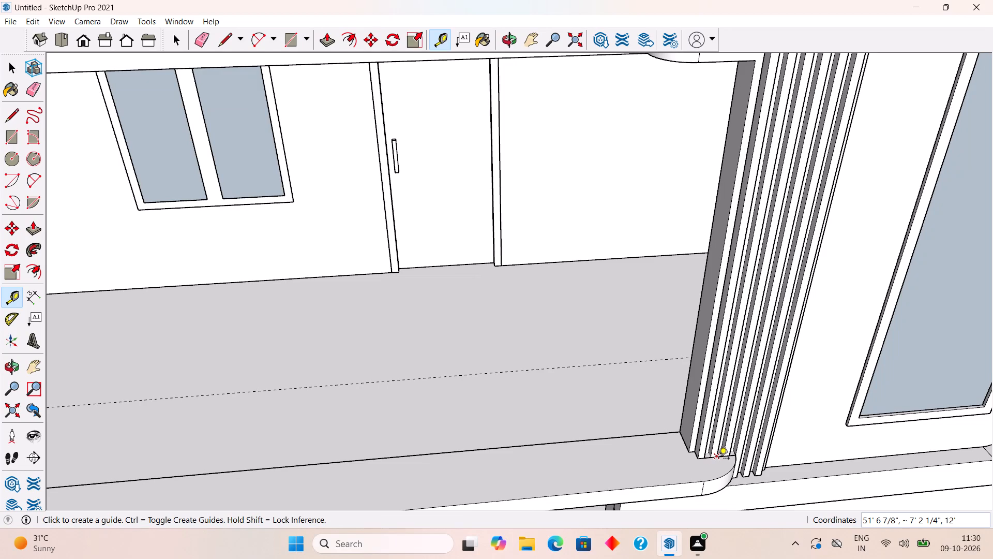
scroll(716, 458, "up", 10)
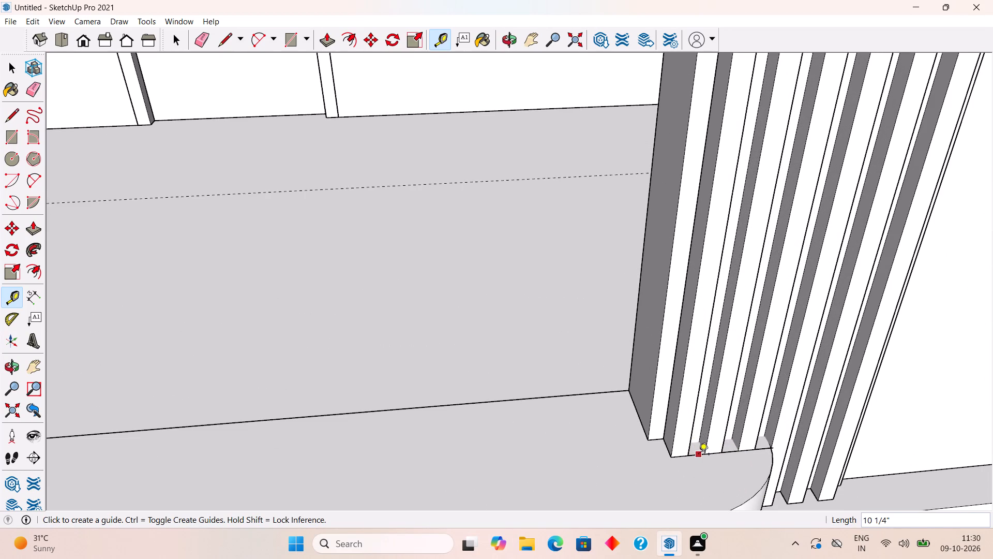
double_click(699, 455)
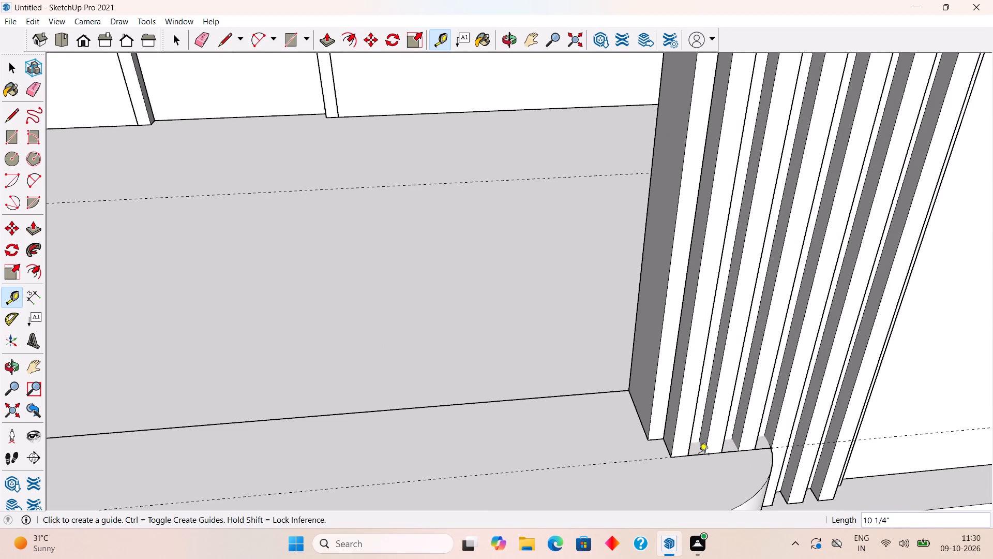
Add a vertical guide offset 2 1/4" from the slat edge, where the balcony ledge's curved end meets the slats.
middle_click_drag(700, 438, 687, 416)
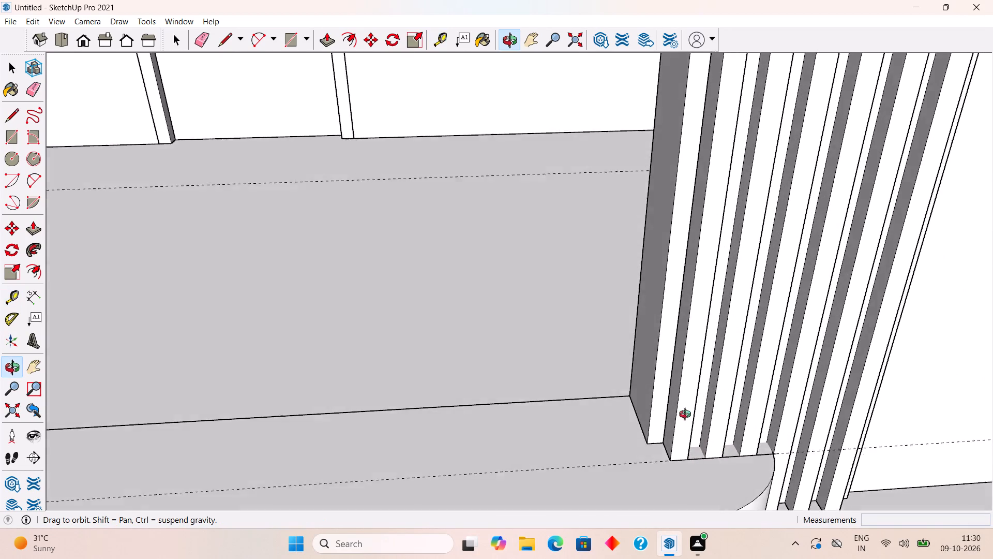
middle_click_drag(687, 416, 653, 355)
scroll(771, 461, "up", 2)
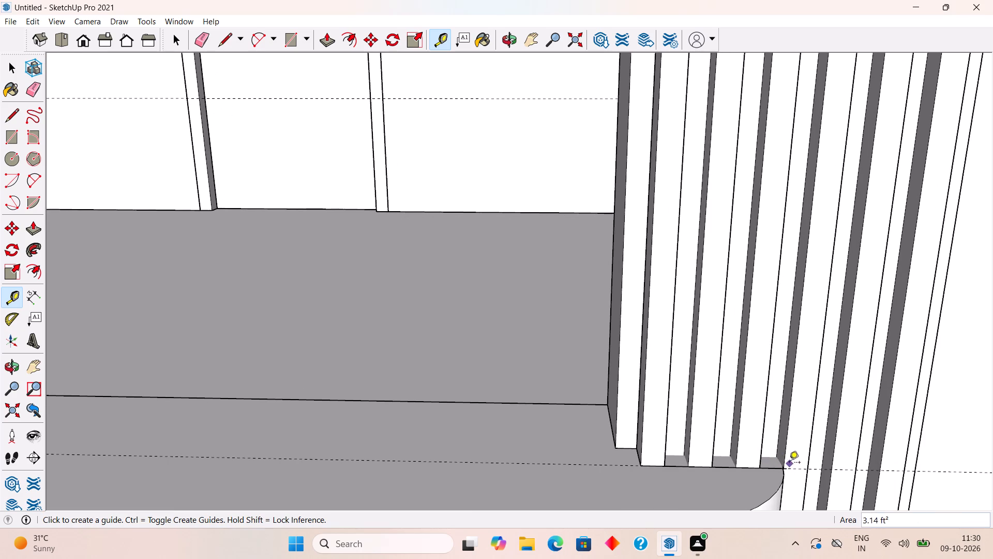
double_click(783, 453)
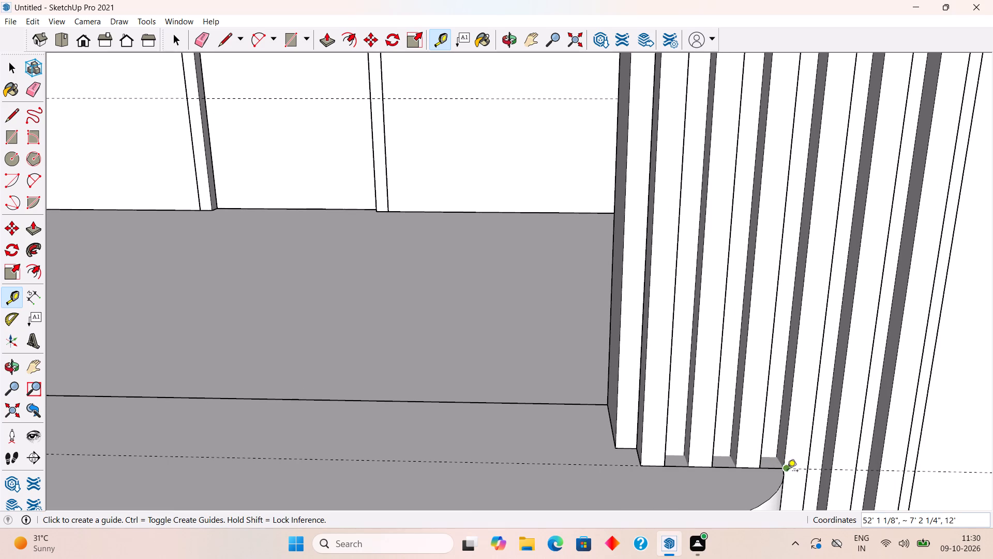
double_click(778, 471)
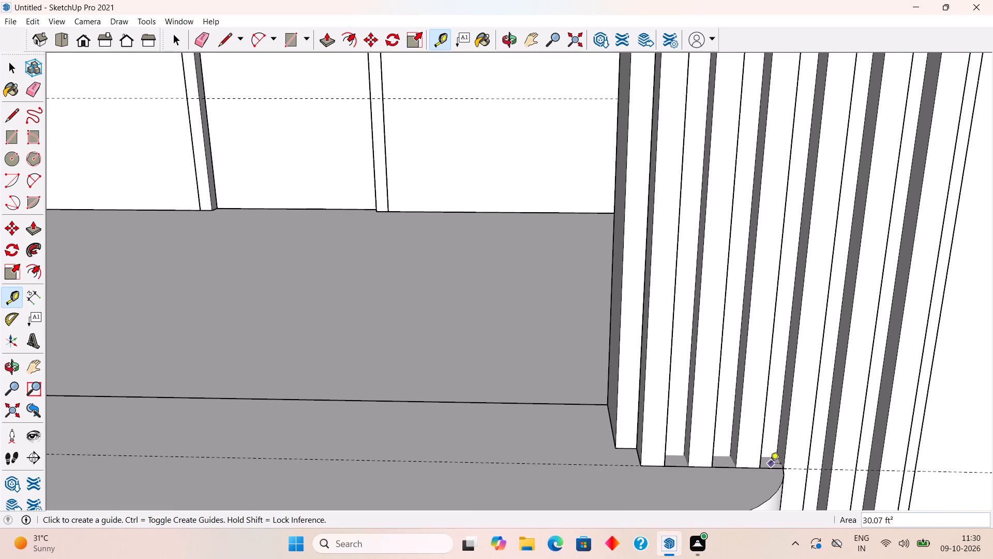
left_click(760, 454)
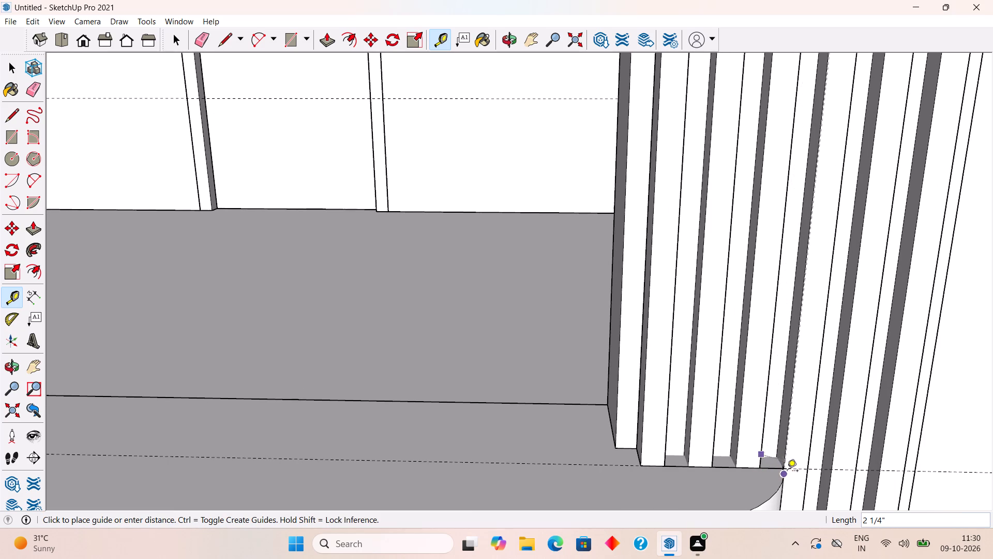
left_click(779, 469)
scroll(779, 469, "down", 11)
Place a horizontal guide 3' above the bottom edge of the right-hand tower's curved upper wall, beside the roof.
middle_click_drag(777, 492, 759, 436)
scroll(759, 436, "up", 3)
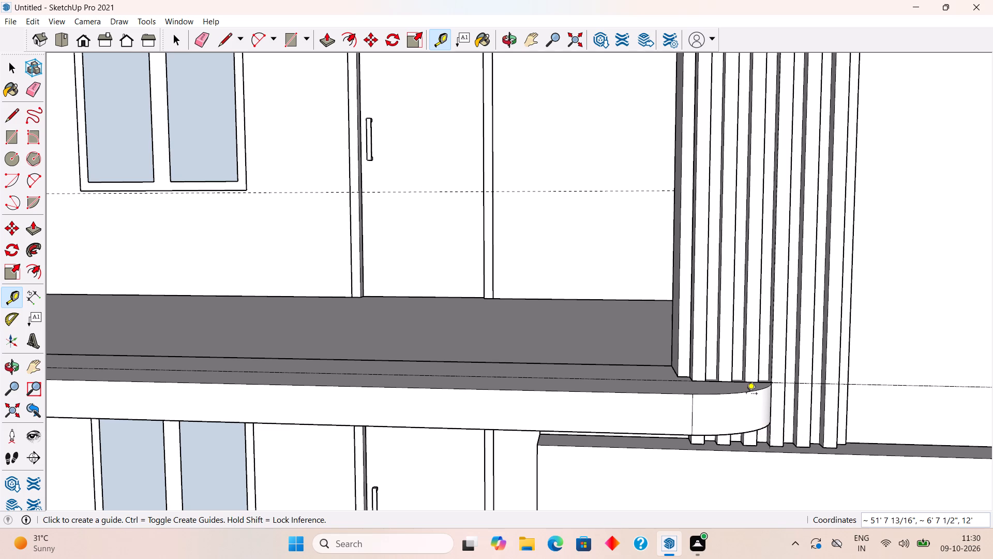
scroll(746, 394, "down", 17)
middle_click_drag(736, 225, 736, 272)
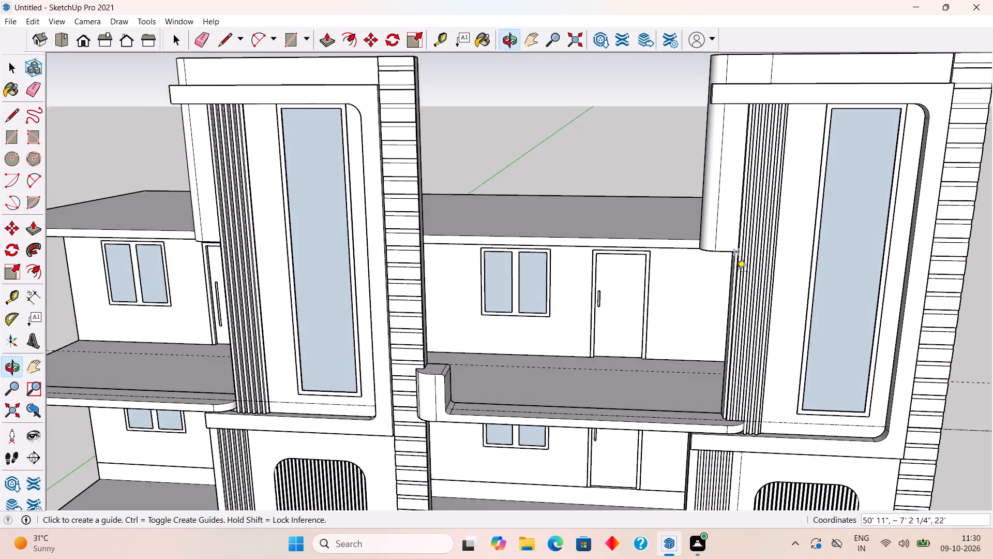
scroll(700, 251, "up", 11)
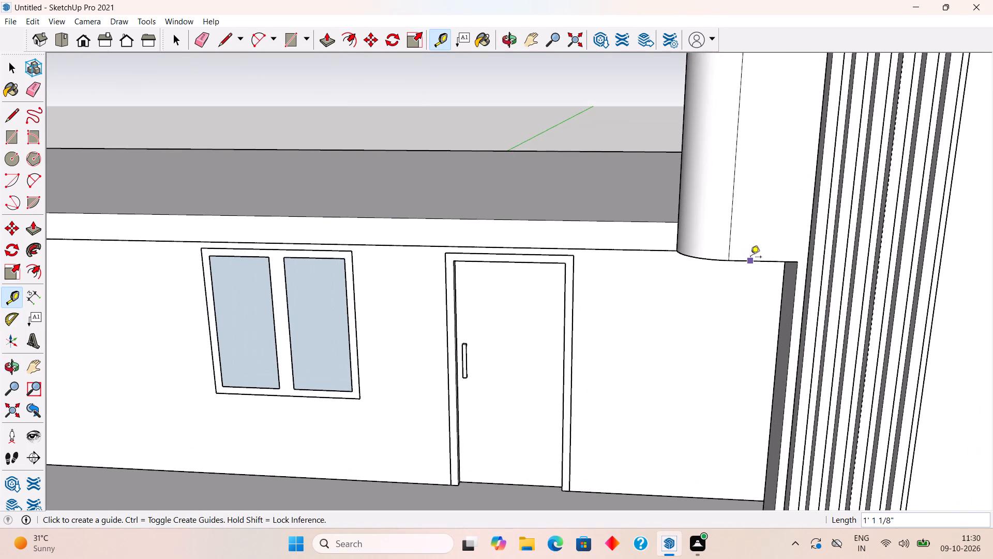
left_click(753, 260)
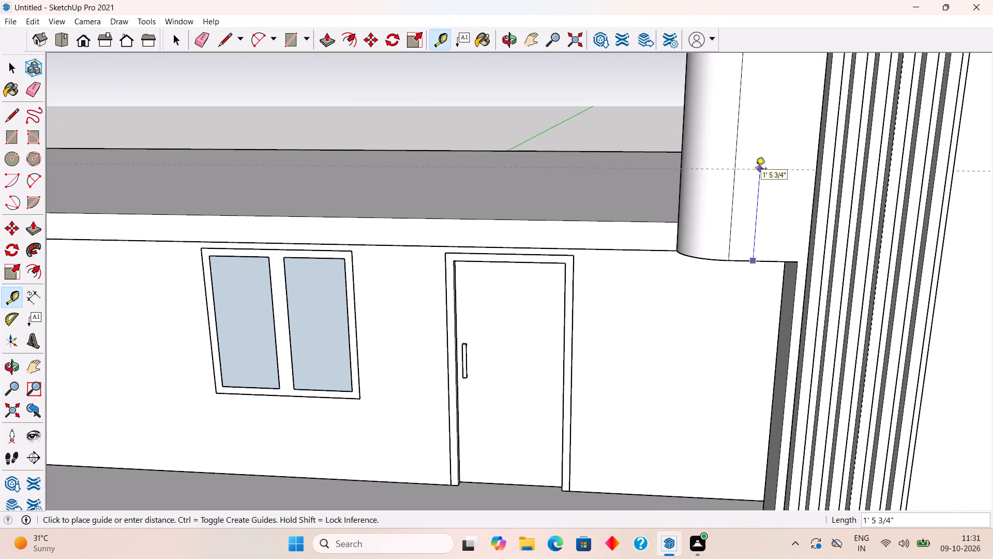
type("3'")
key("Return")
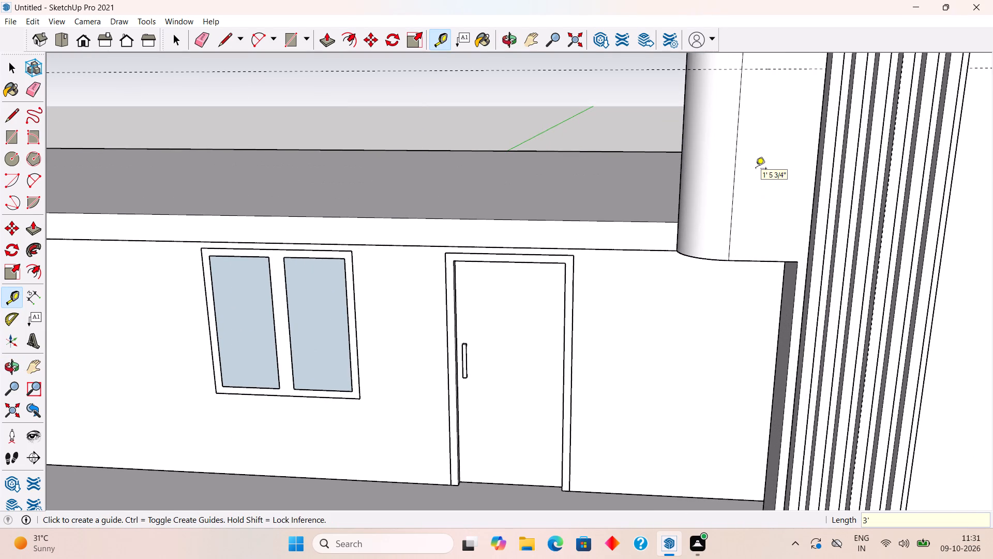
scroll(756, 169, "down", 15)
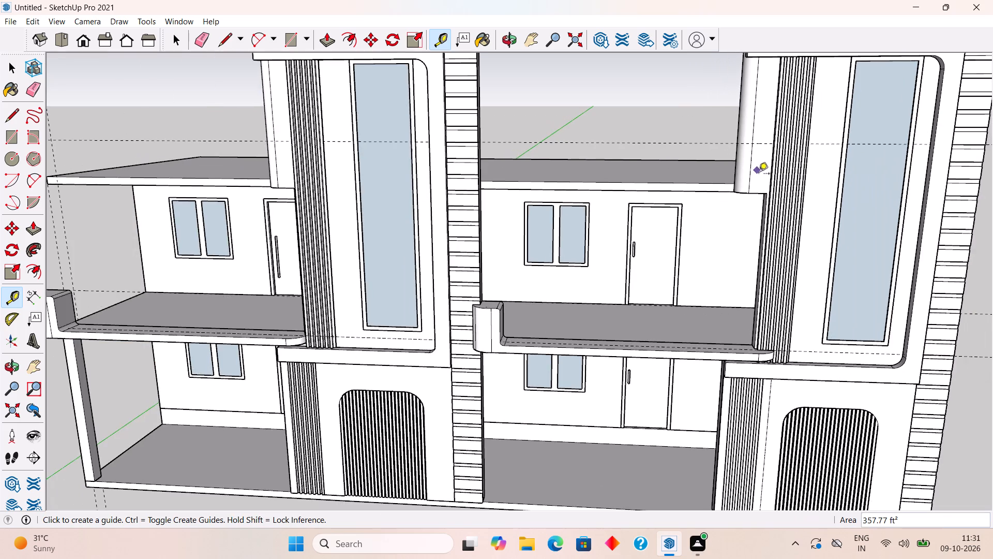
Place a vertical guide on the slat edge at the corner where the balcony ledge's curved end meets the tower.
scroll(781, 304, "up", 6)
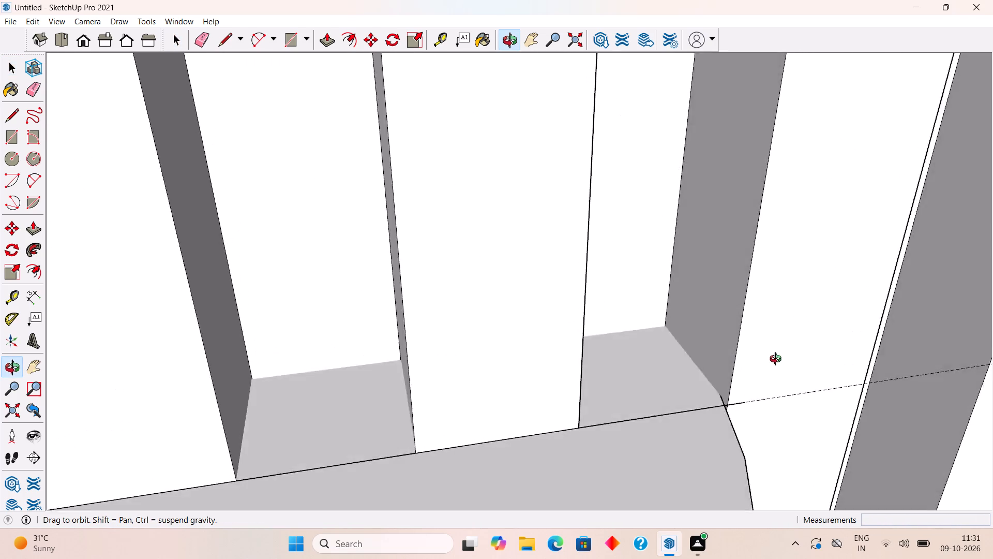
middle_click_drag(778, 360, 785, 410)
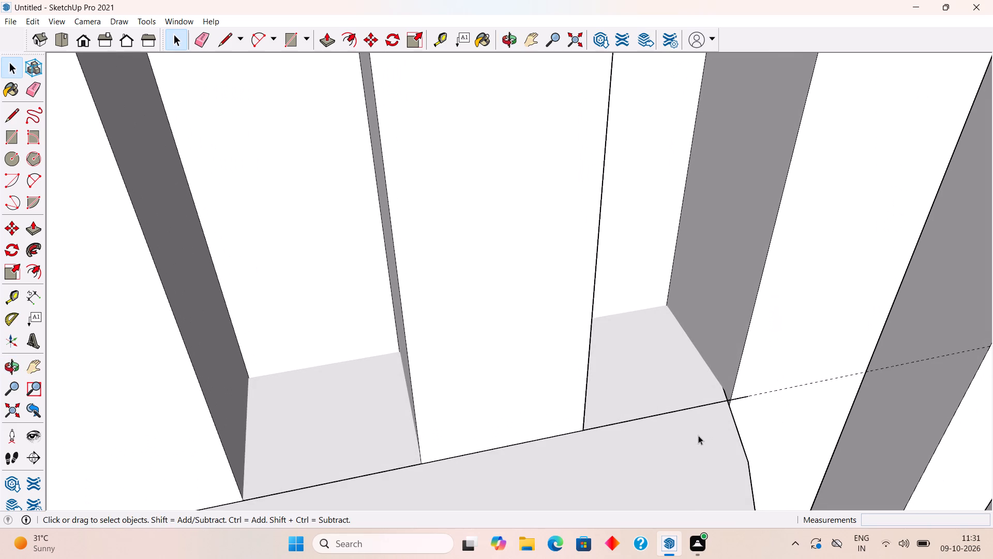
key("t")
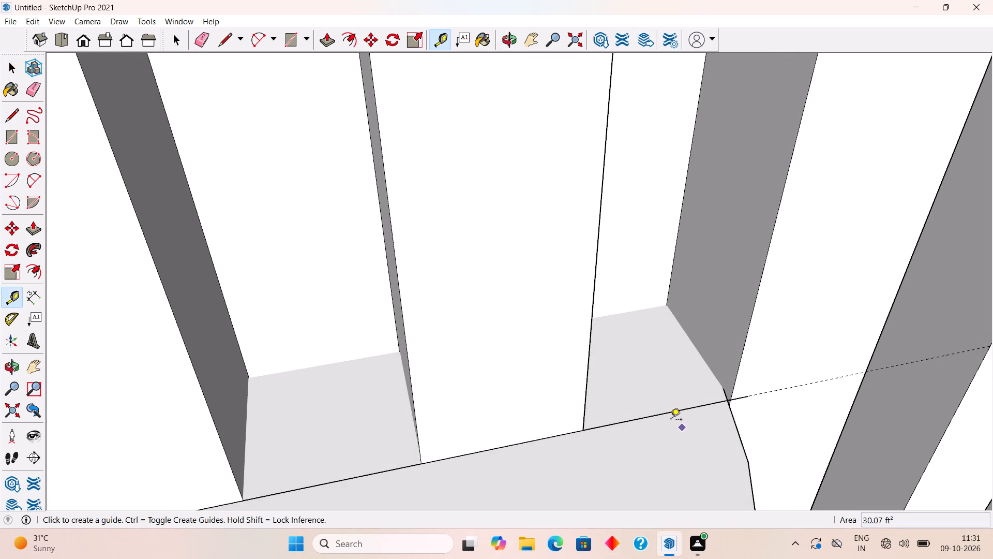
left_click(583, 390)
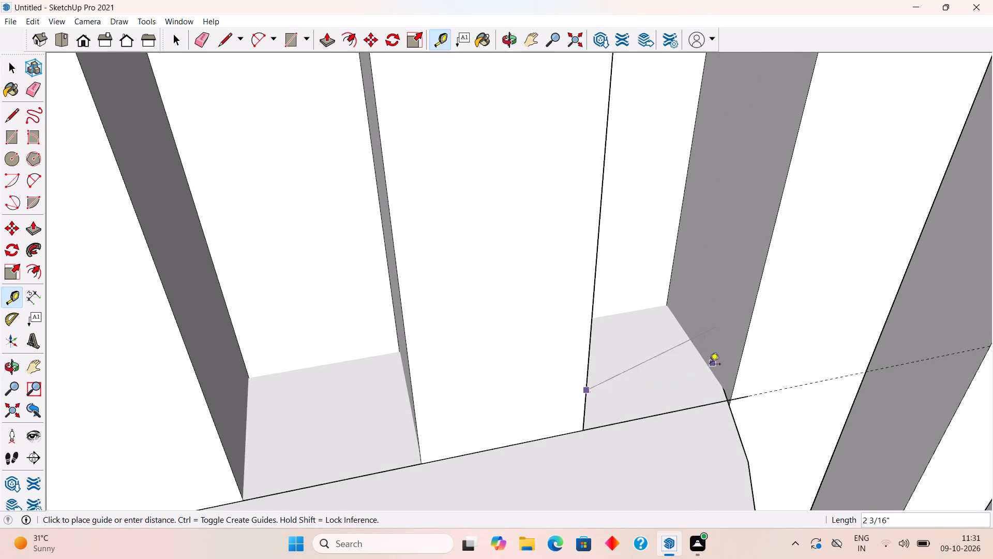
left_click(737, 365)
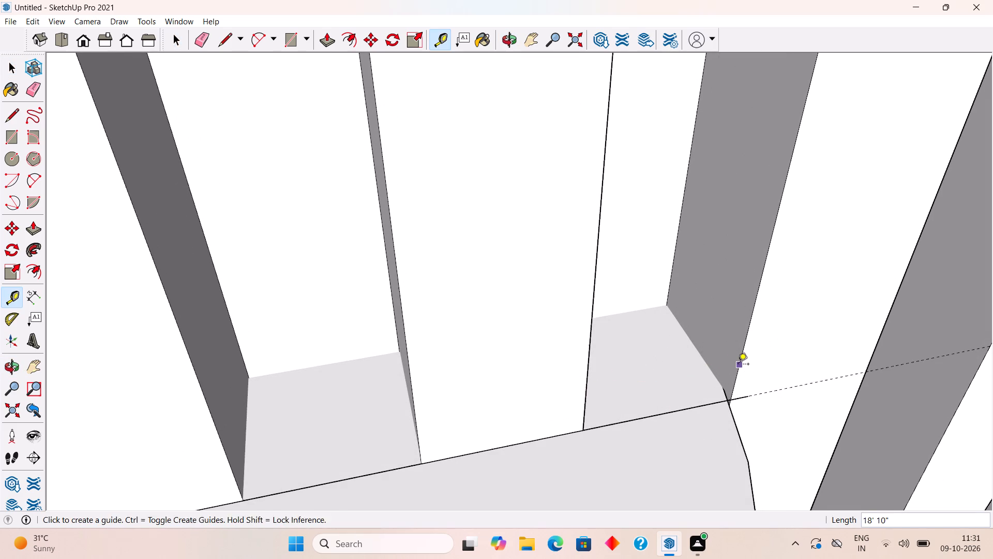
left_click(738, 365)
scroll(738, 365, "down", 16)
middle_click_drag(738, 365, 738, 364)
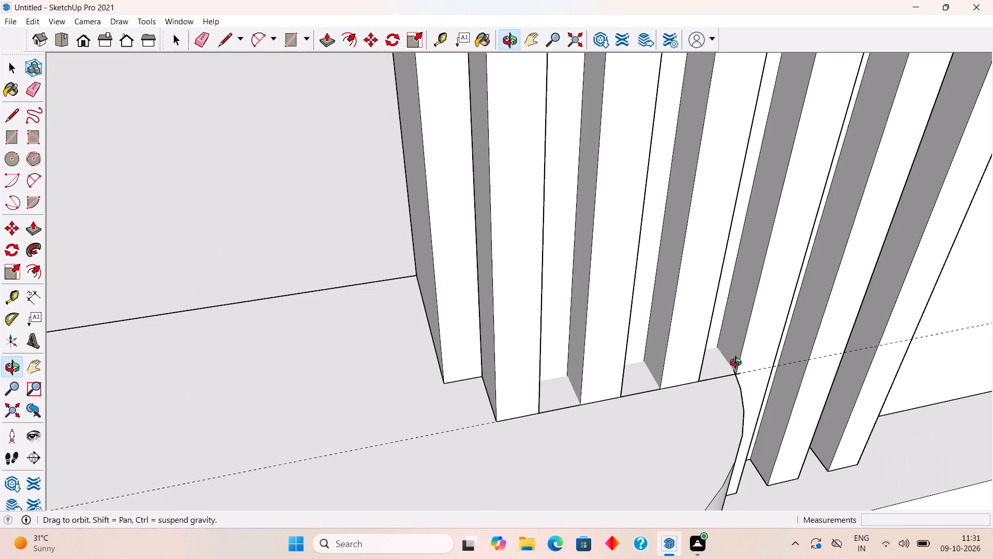
middle_click_drag(738, 364, 643, 358)
scroll(643, 358, "down", 16)
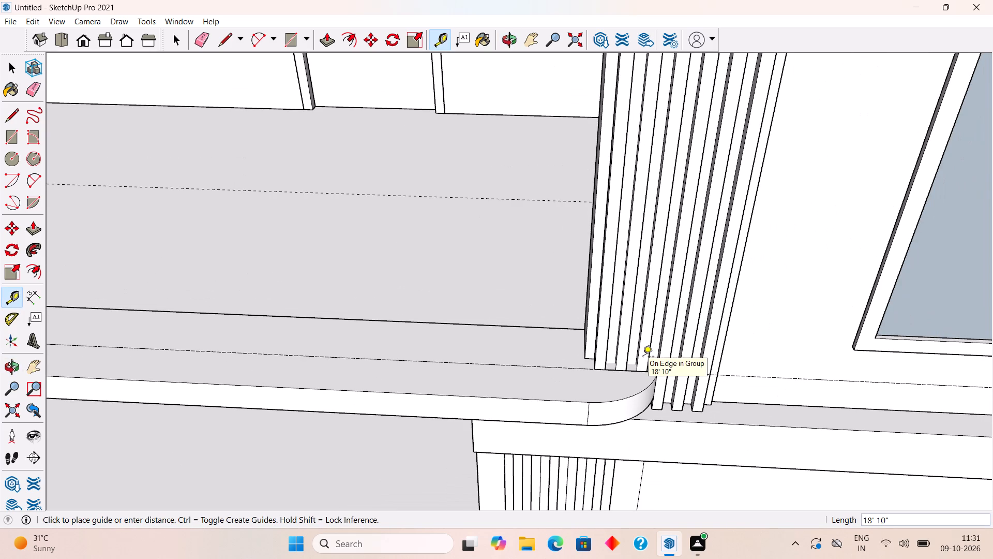
scroll(660, 358, "up", 5)
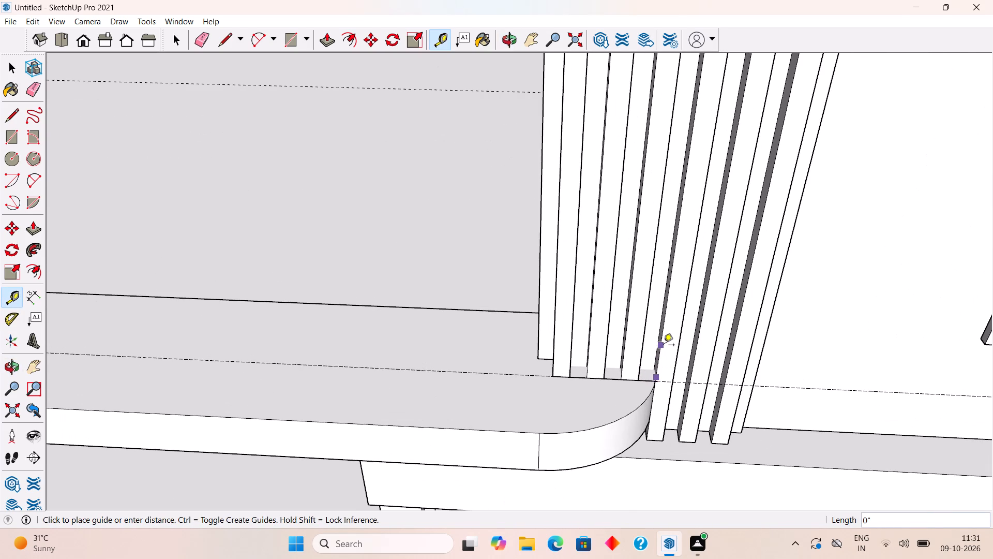
left_click(664, 346)
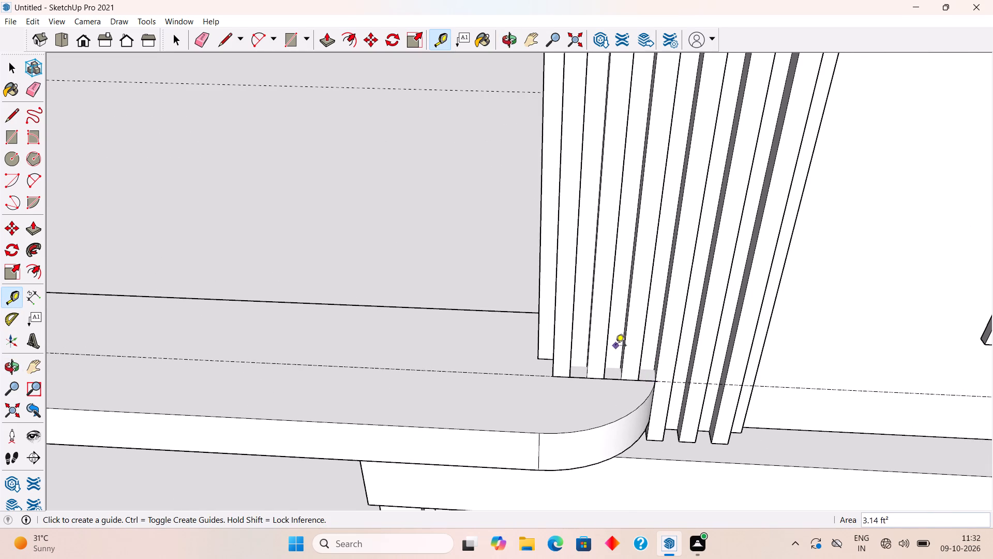
Offset a vertical guide 1' from the slat edge at the ledge's curved end, toward the balcony.
key("space")
key("t")
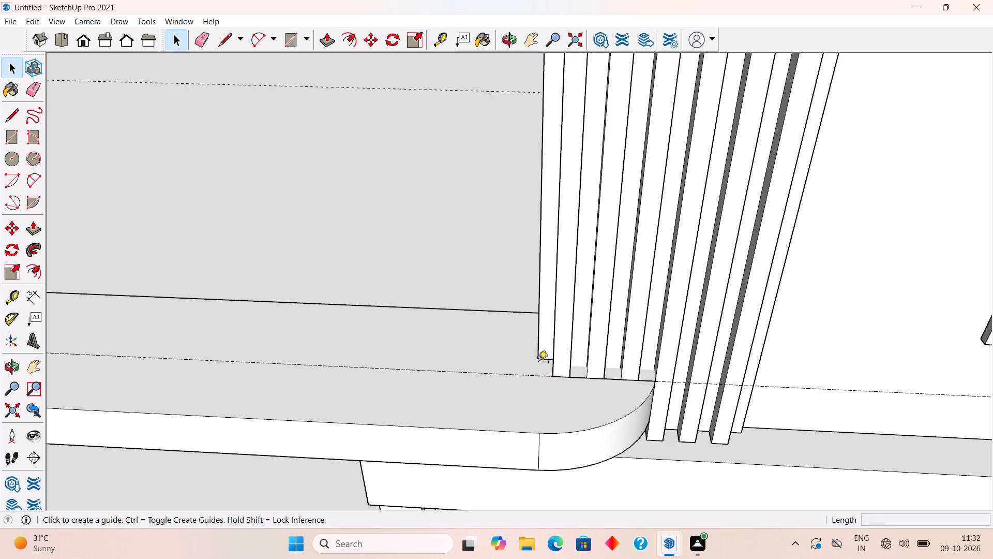
left_click(659, 346)
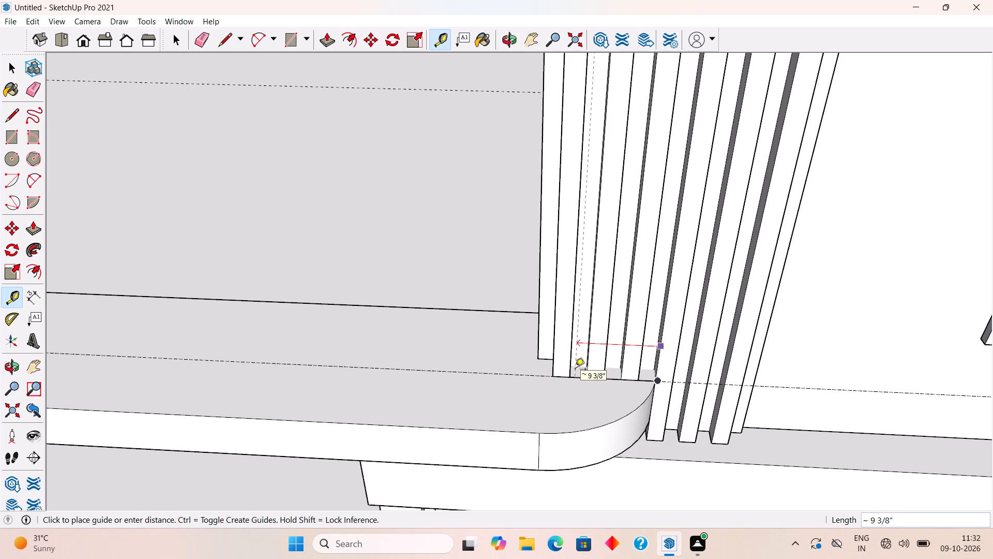
type("1'")
key("Return")
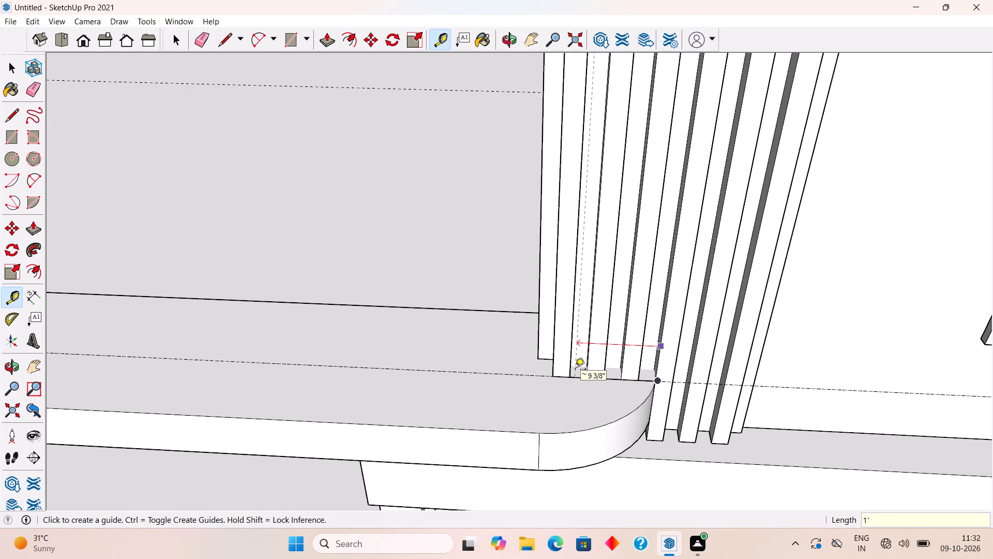
scroll(575, 370, "down", 6)
middle_click_drag(565, 369, 465, 340)
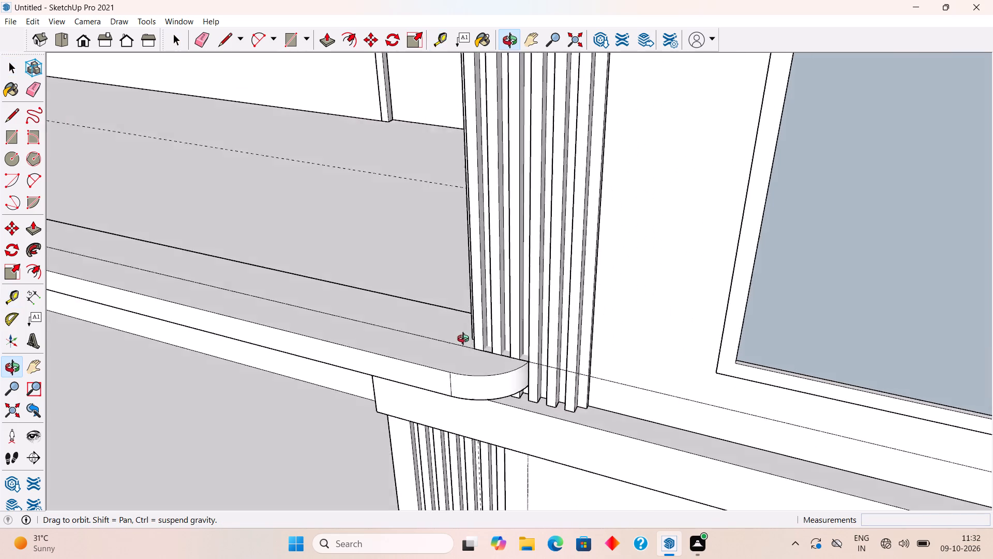
middle_click_drag(465, 340, 688, 395)
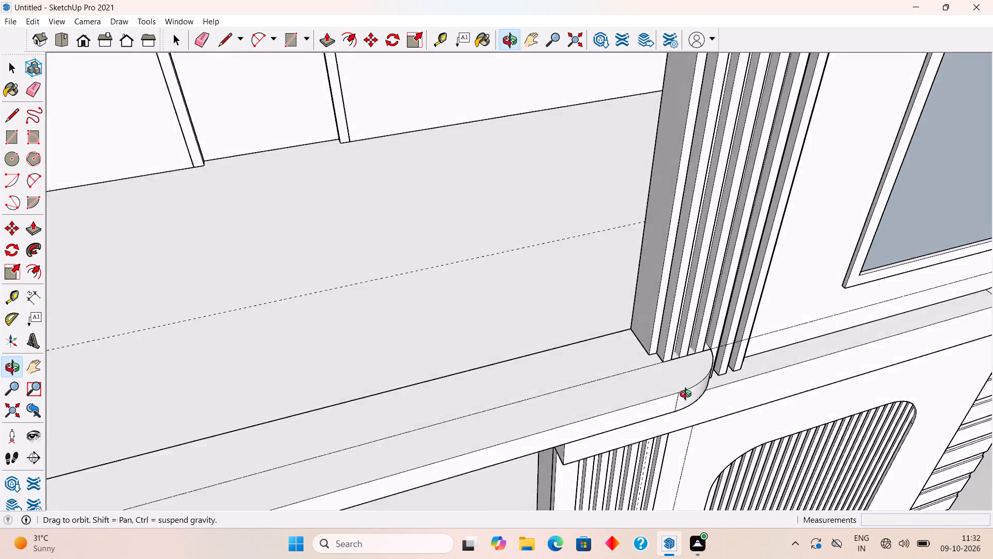
middle_click_drag(688, 395, 579, 404)
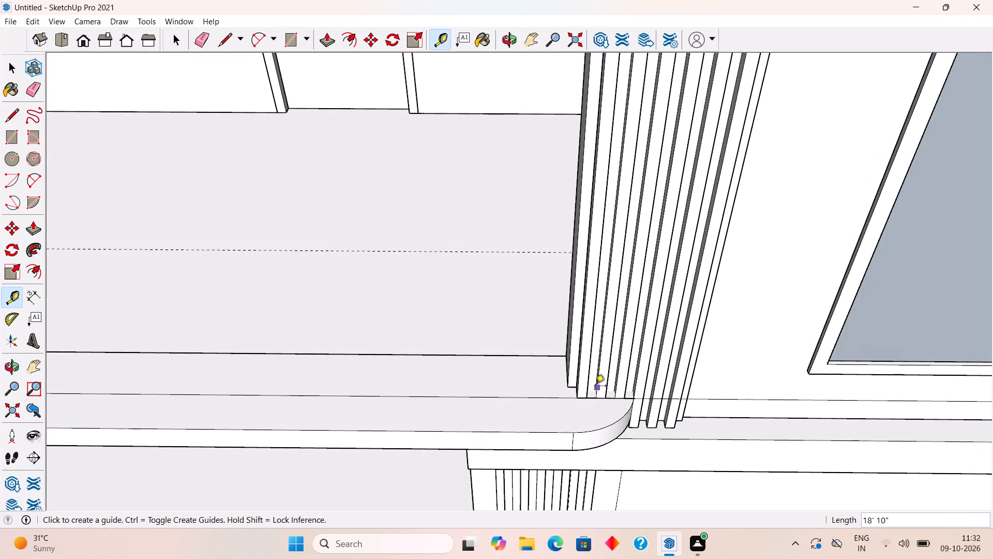
Measure the width across the slats beside the balcony ledge's curved end.
scroll(628, 379, "up", 19)
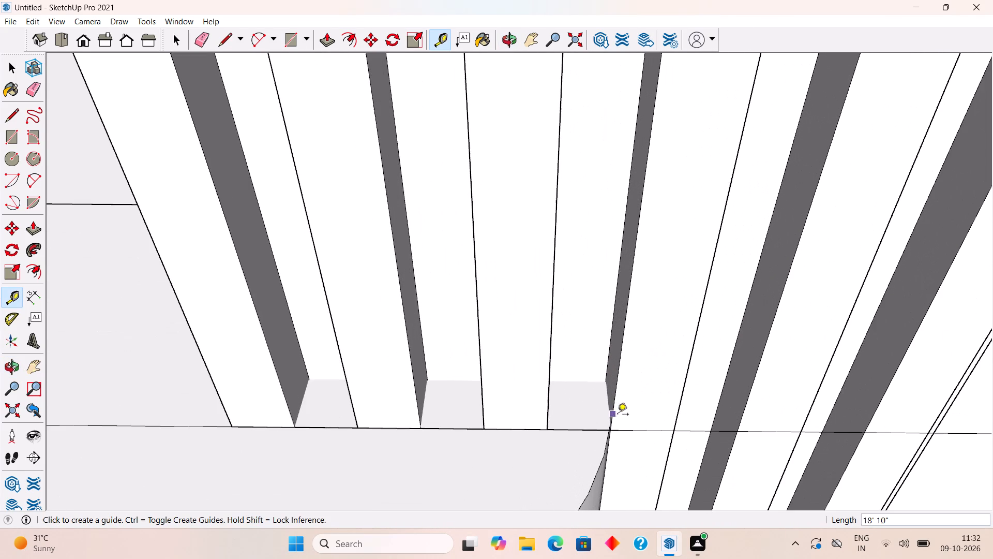
left_click(618, 397)
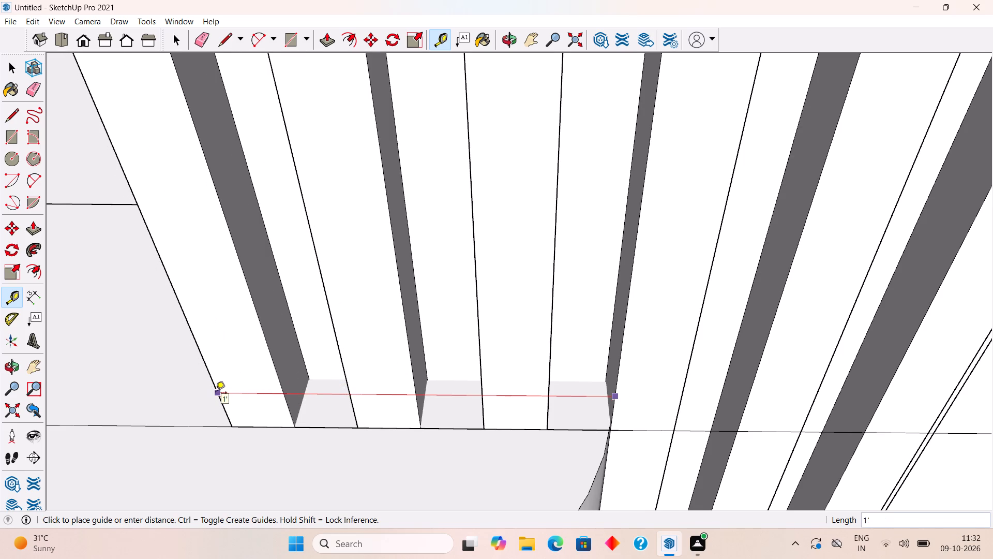
key("space")
Move the horizontal guide crossing the curved upper wall about 3" onto the face of the adjacent slats.
scroll(216, 393, "down", 18)
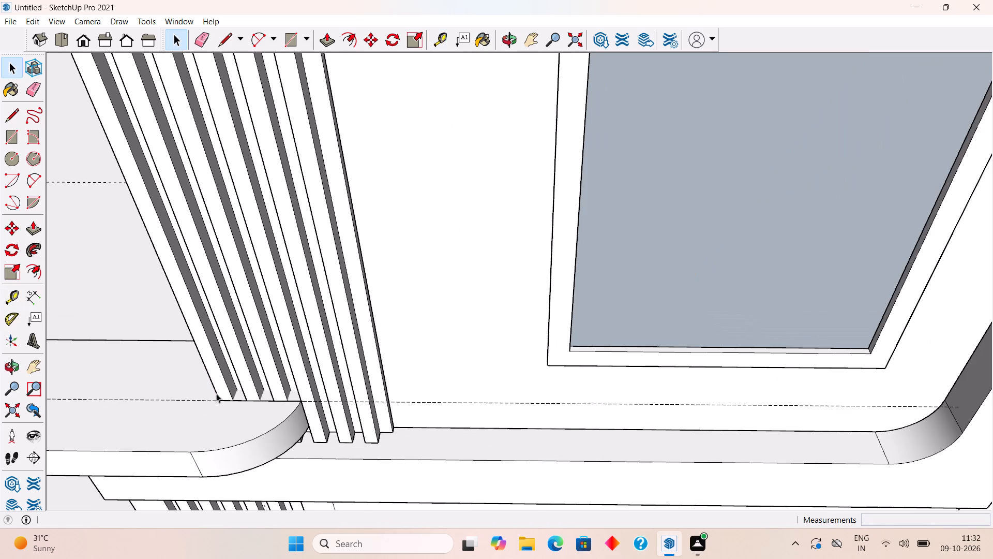
middle_click_drag(229, 388, 505, 403, "shift")
scroll(505, 403, "down", 10, "shift")
middle_click(515, 421)
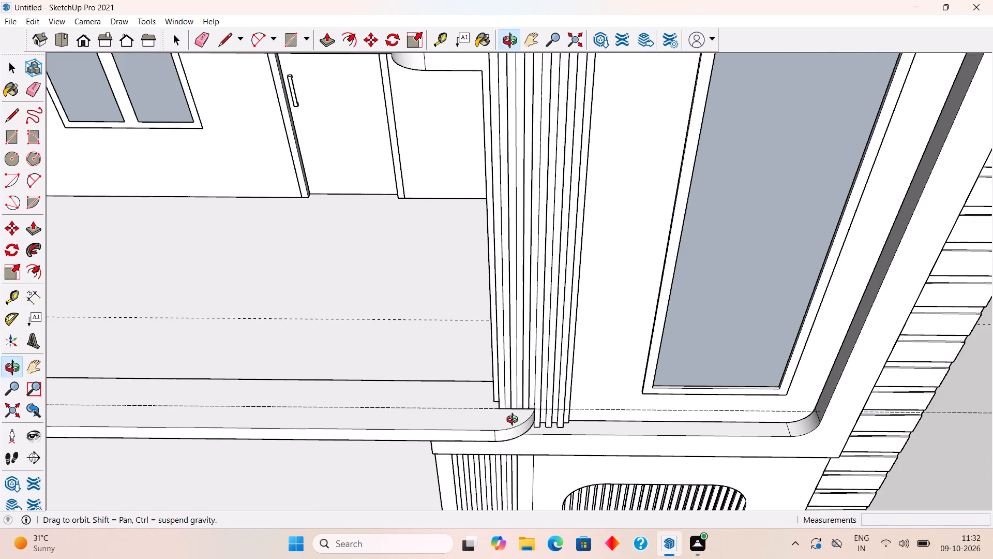
scroll(515, 421, "down", 5)
scroll(545, 167, "up", 1)
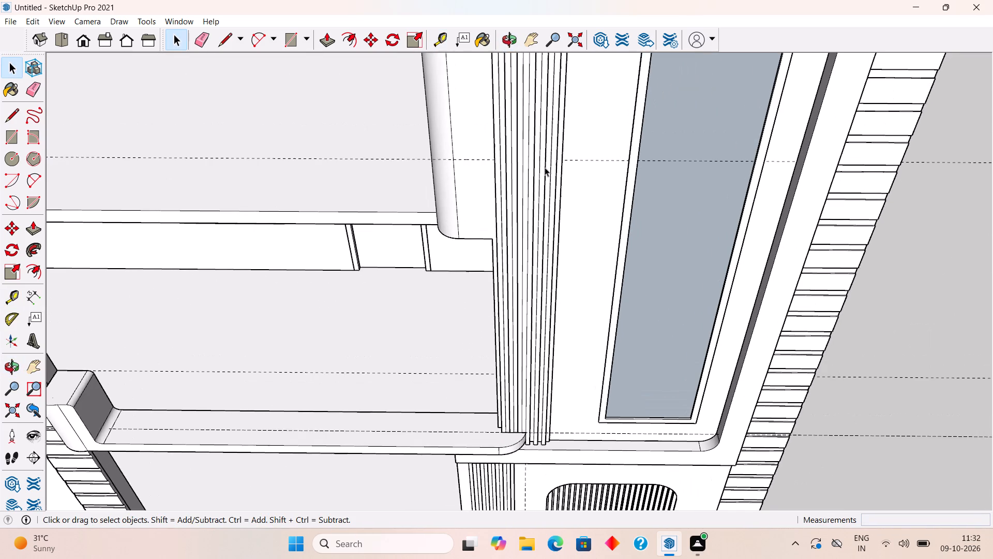
scroll(515, 172, "up", 6)
middle_click_drag(514, 171, 598, 215)
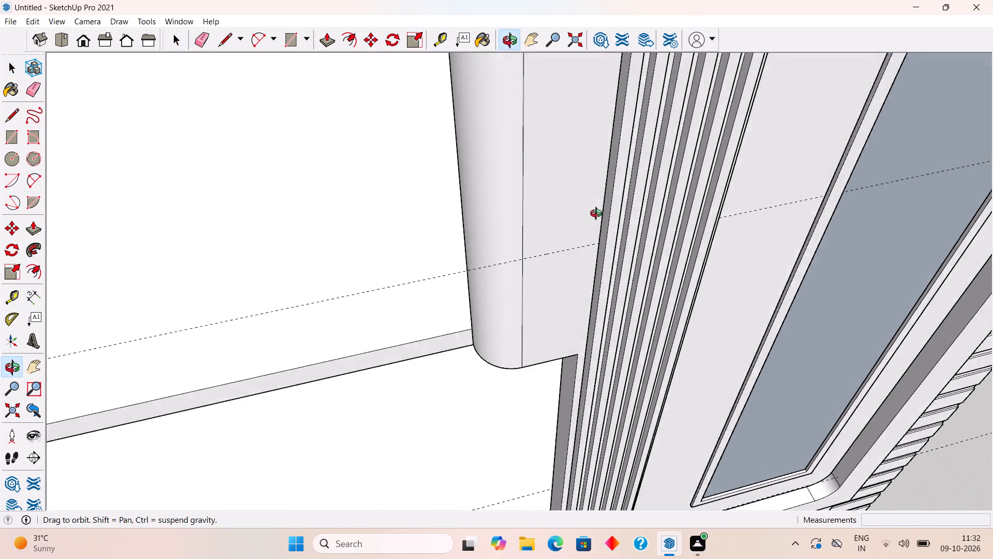
middle_click_drag(598, 215, 599, 210)
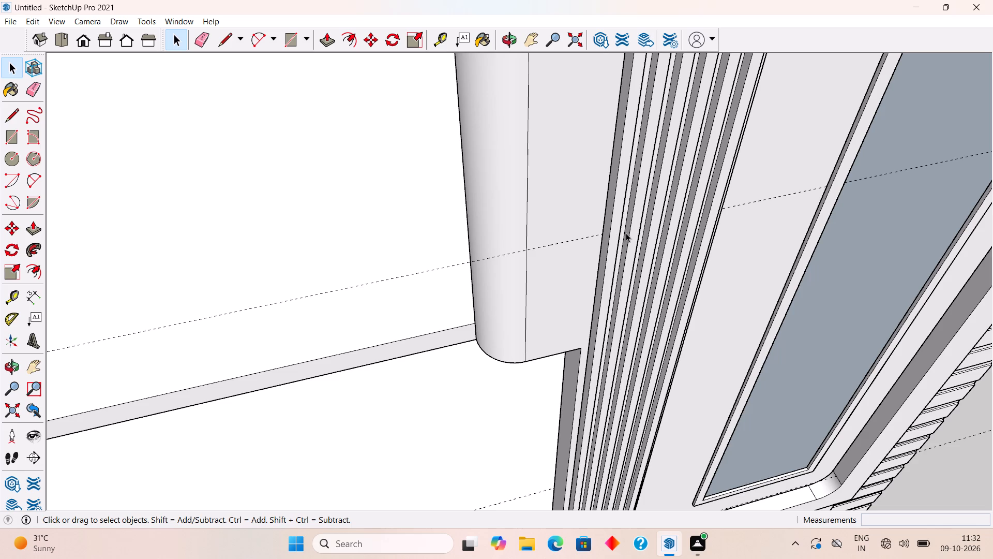
left_click(587, 236)
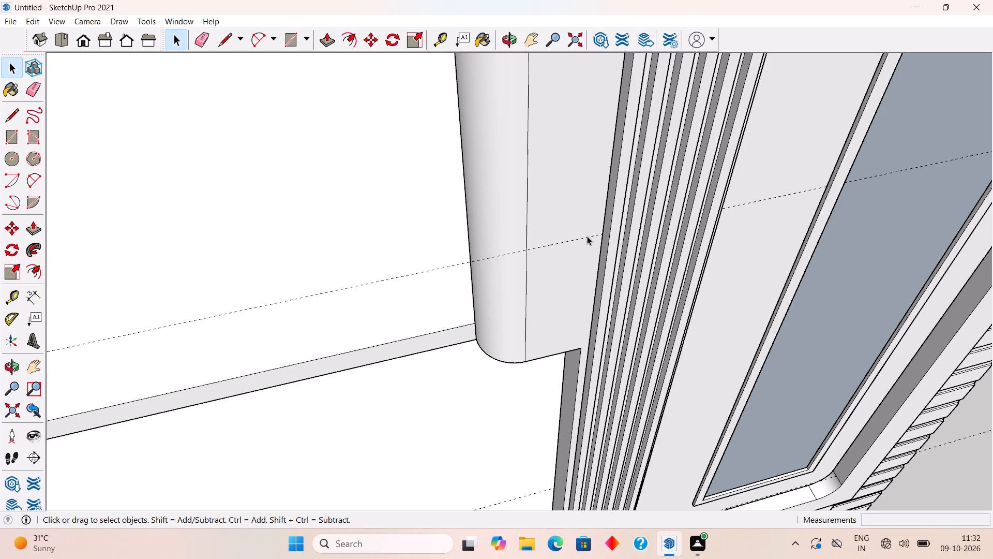
left_click(587, 236)
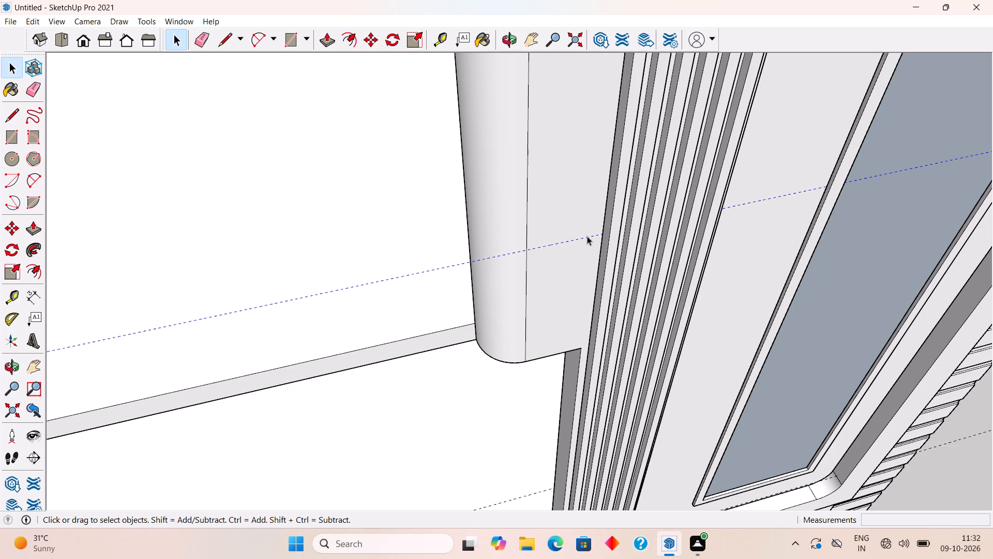
key("m")
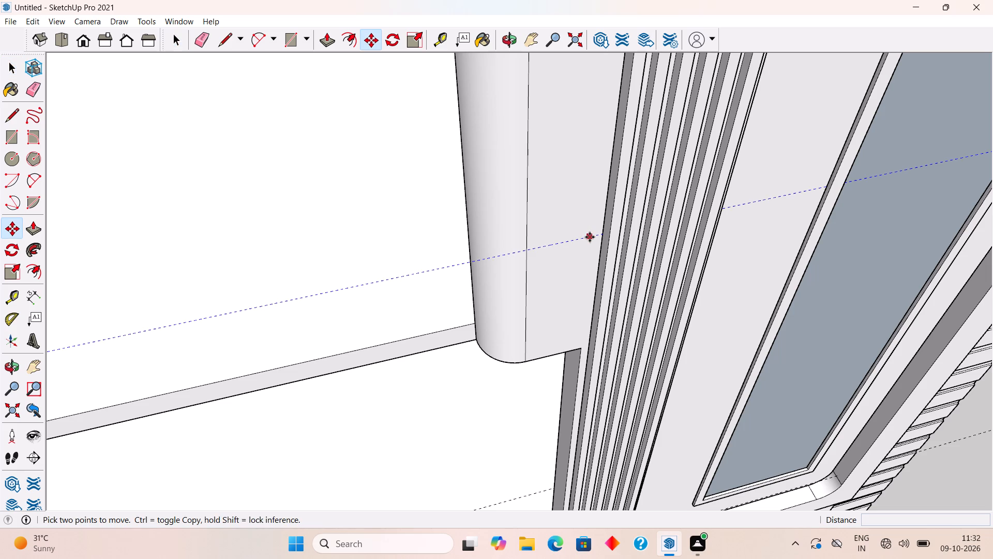
left_click(590, 237)
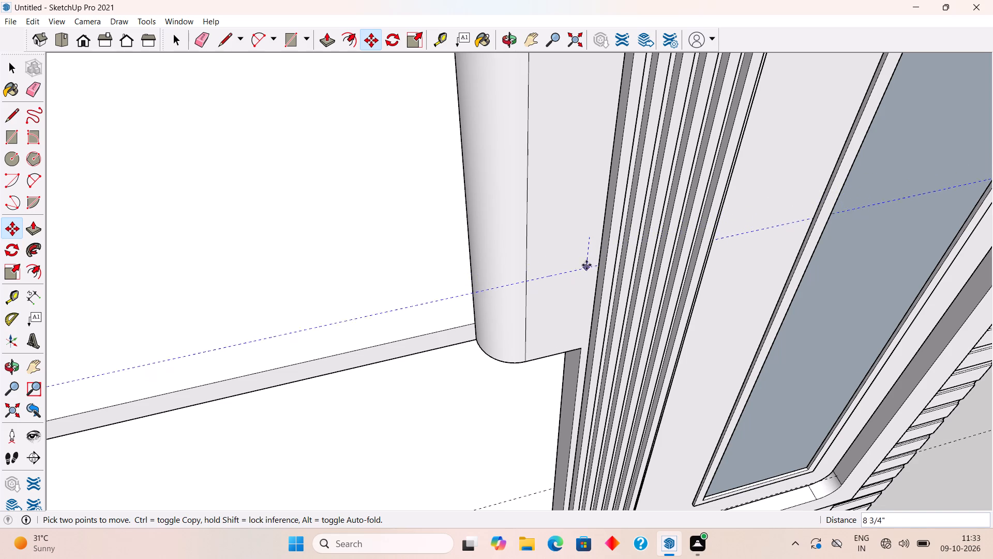
middle_click_drag(600, 256, 711, 292)
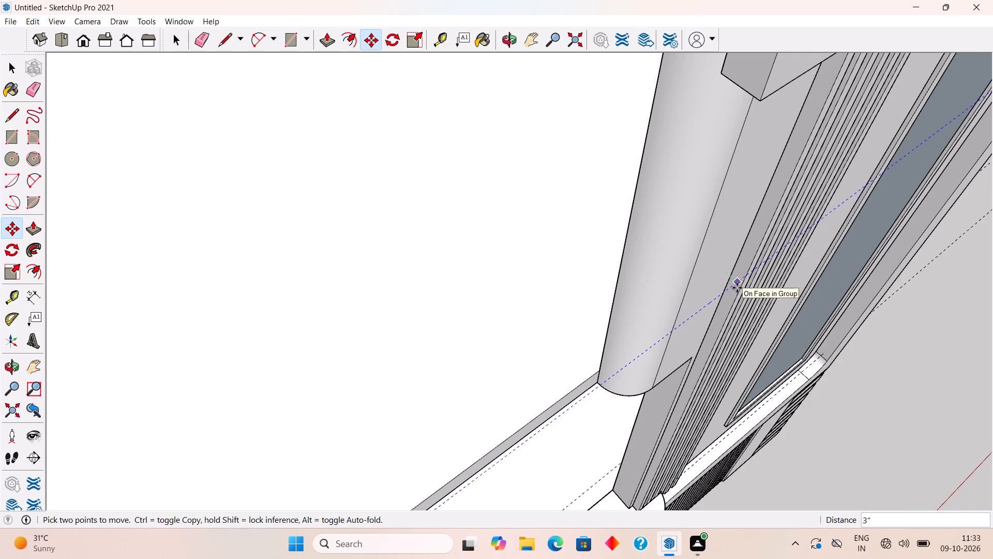
left_click(737, 288)
key("space")
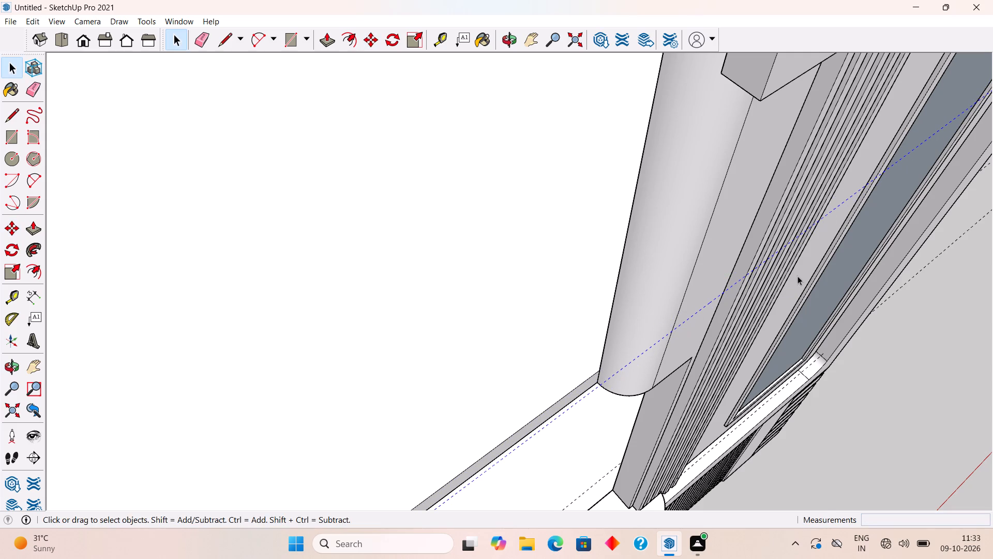
Draw a rectangle about 1' by 13' over the slats, from the upper horizontal guide down to the balcony ledge guide.
middle_click_drag(800, 274, 674, 249)
scroll(670, 247, "down", 3)
middle_click_drag(643, 289, 589, 228)
scroll(589, 228, "up", 1)
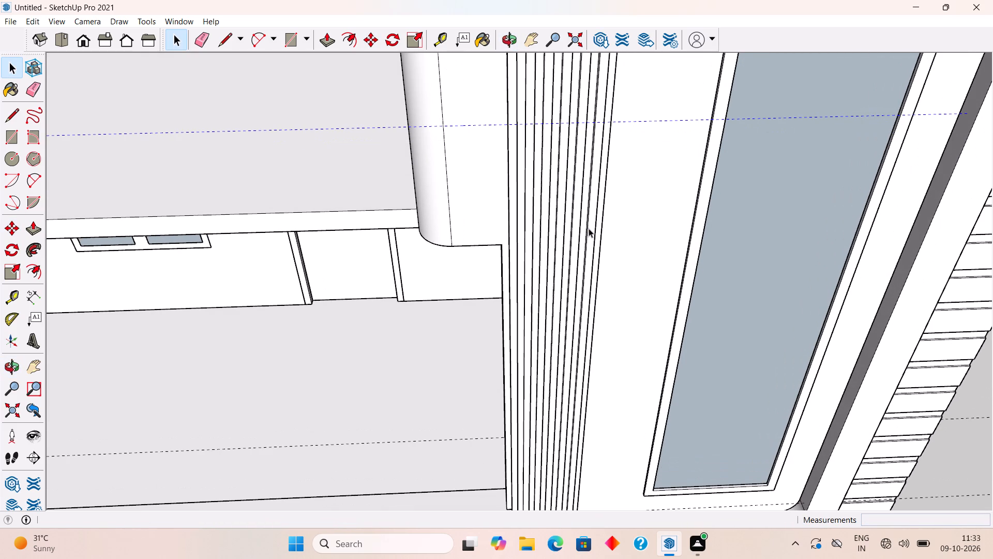
key("r")
left_click(510, 125)
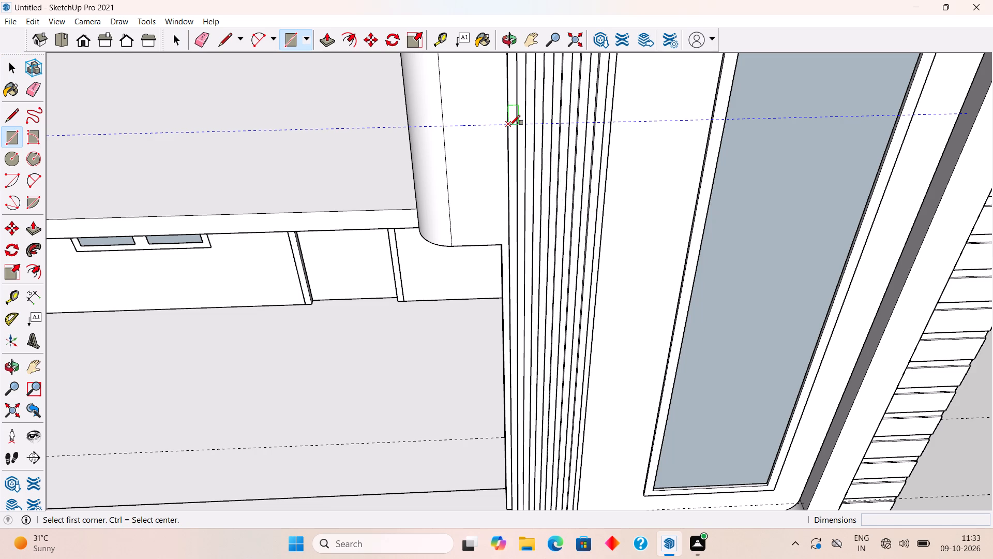
scroll(553, 265, "down", 11)
scroll(549, 336, "up", 11)
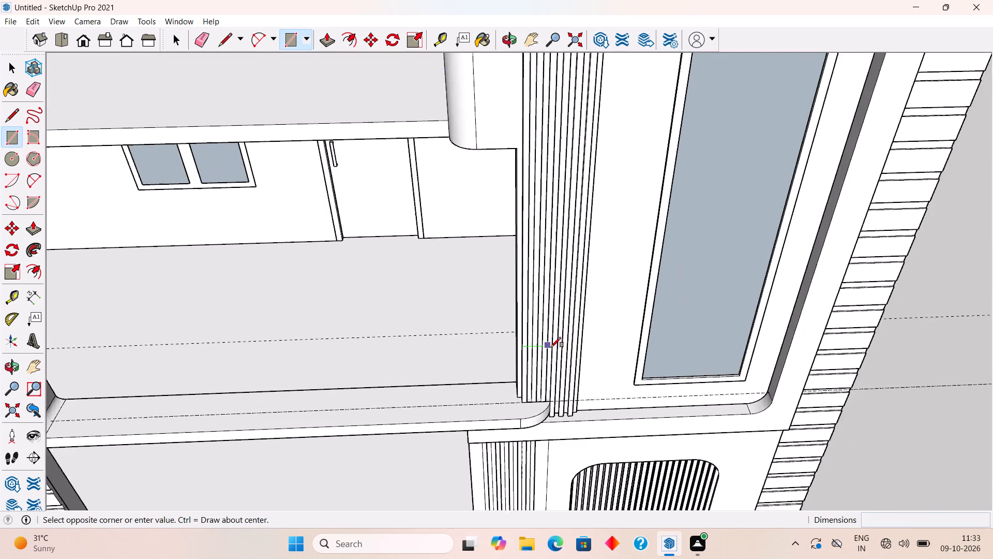
scroll(561, 402, "up", 9)
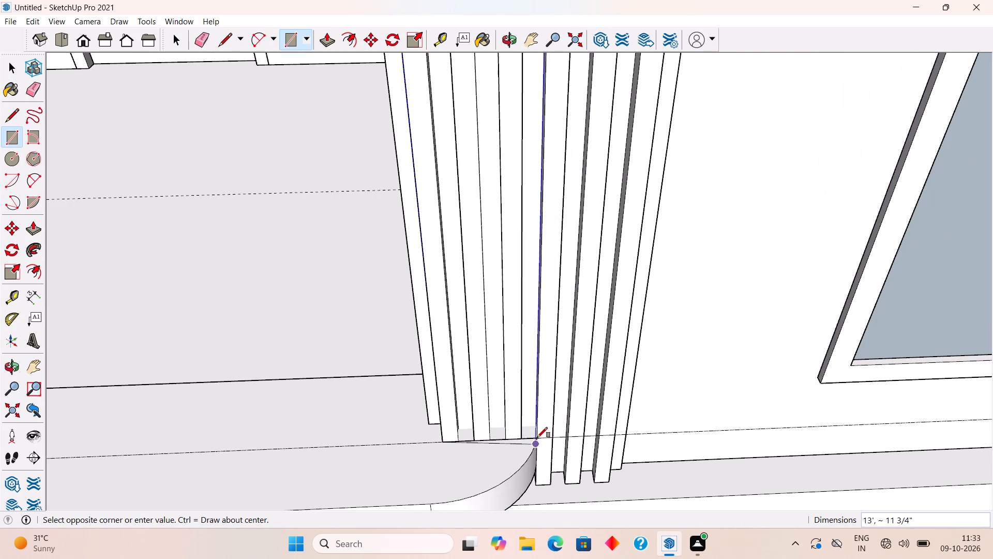
scroll(538, 437, "up", 14)
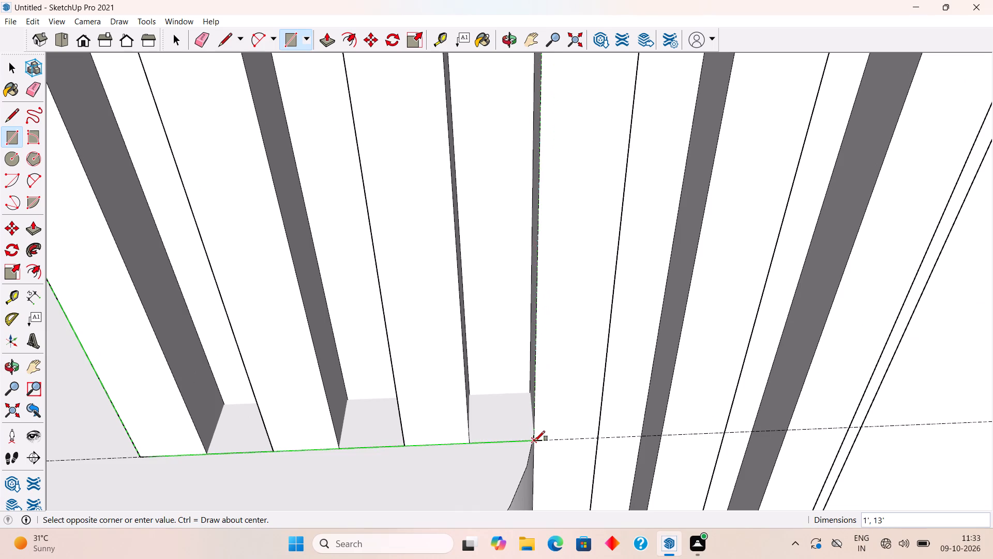
left_click(543, 439)
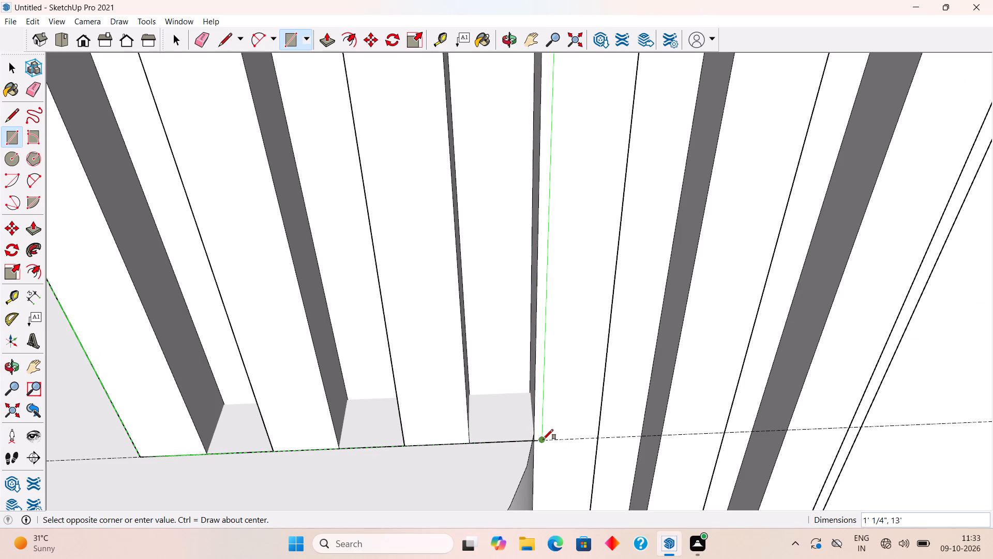
key("space")
Offset a horizontal guide 1' above the guide along the slat rectangle's bottom edge.
scroll(546, 437, "down", 16)
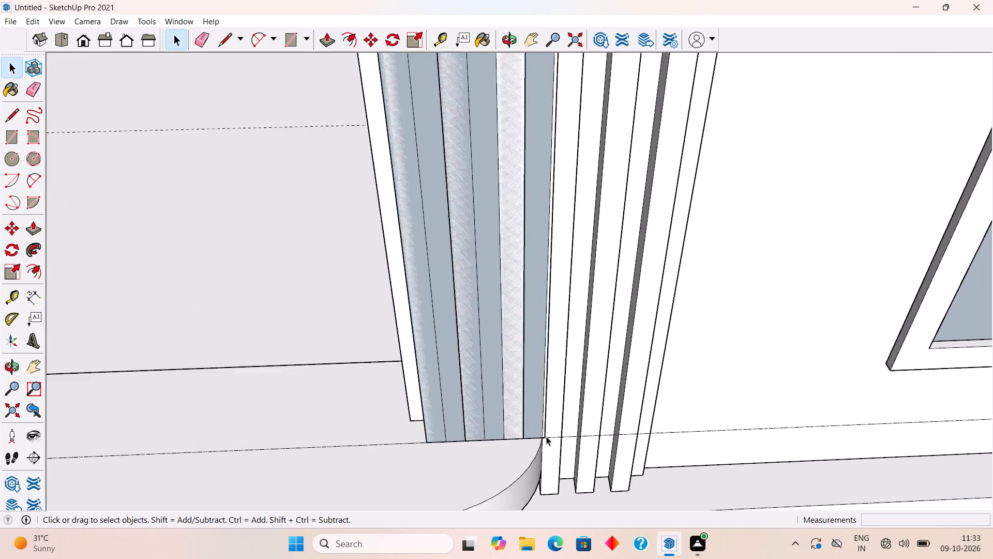
scroll(546, 436, "down", 6)
scroll(523, 388, "down", 10)
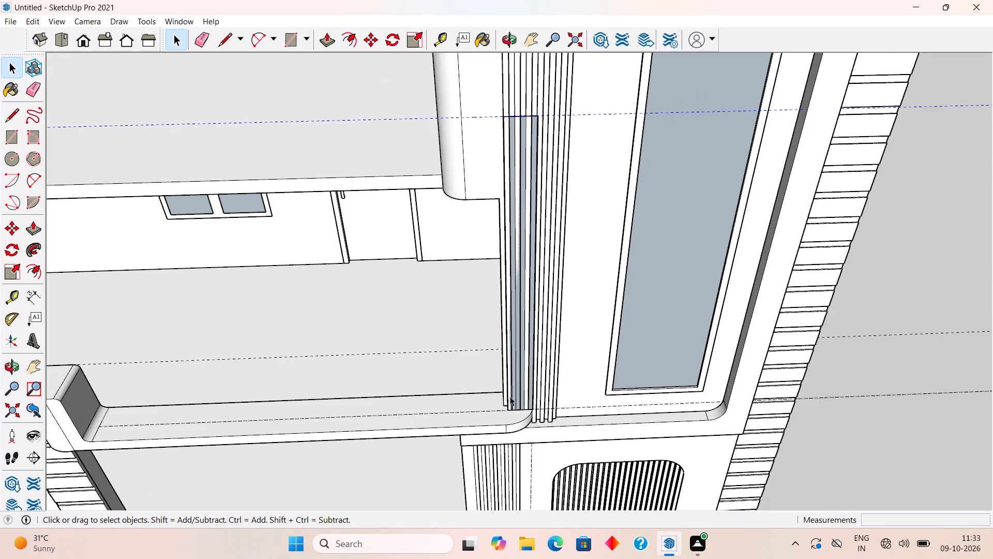
middle_click_drag(501, 398, 505, 321)
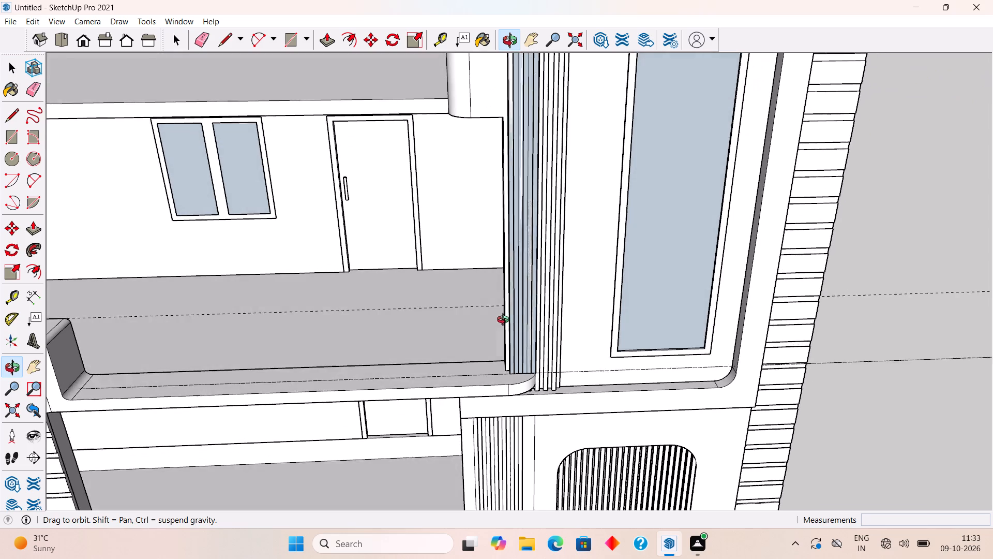
middle_click_drag(505, 321, 505, 319)
scroll(500, 353, "up", 4)
key("t")
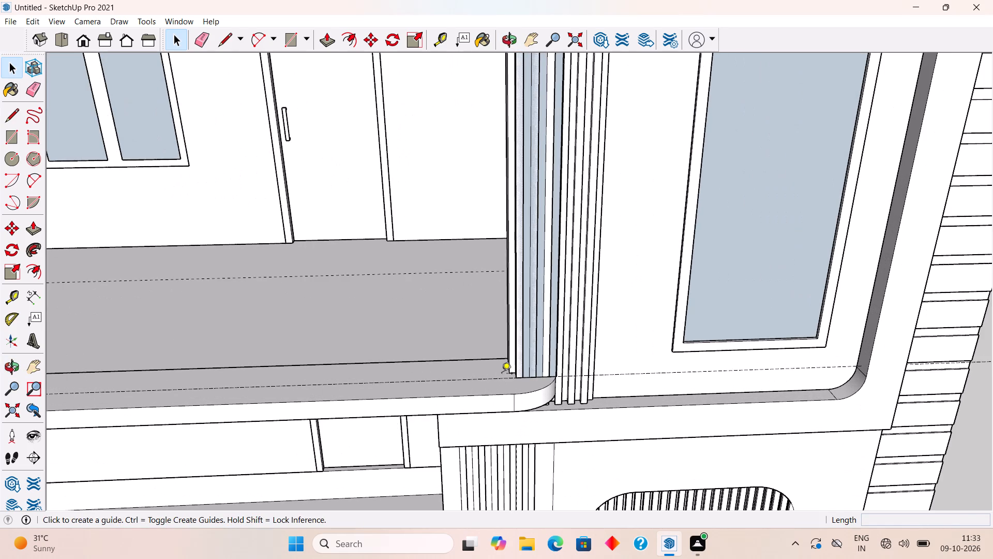
left_click(493, 376)
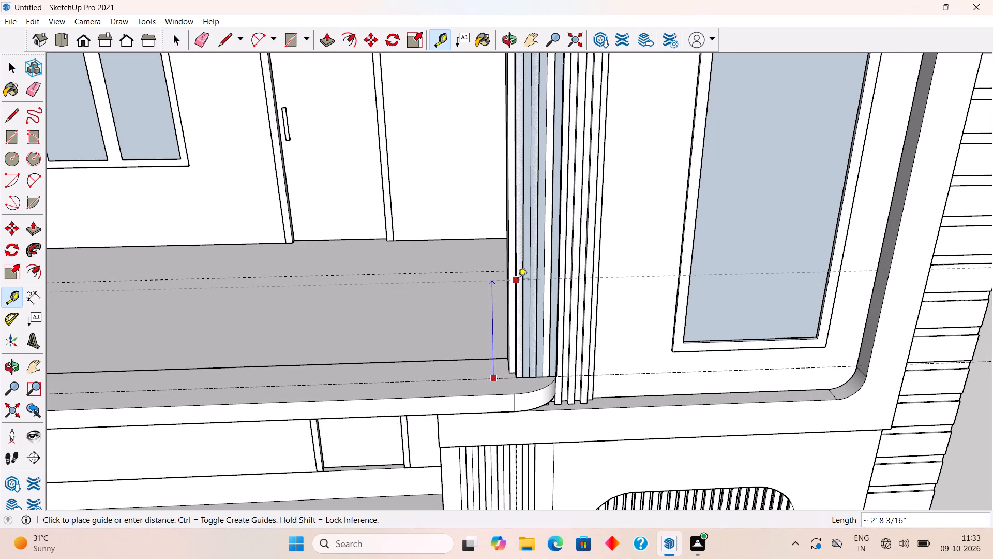
type("1'")
key("Return")
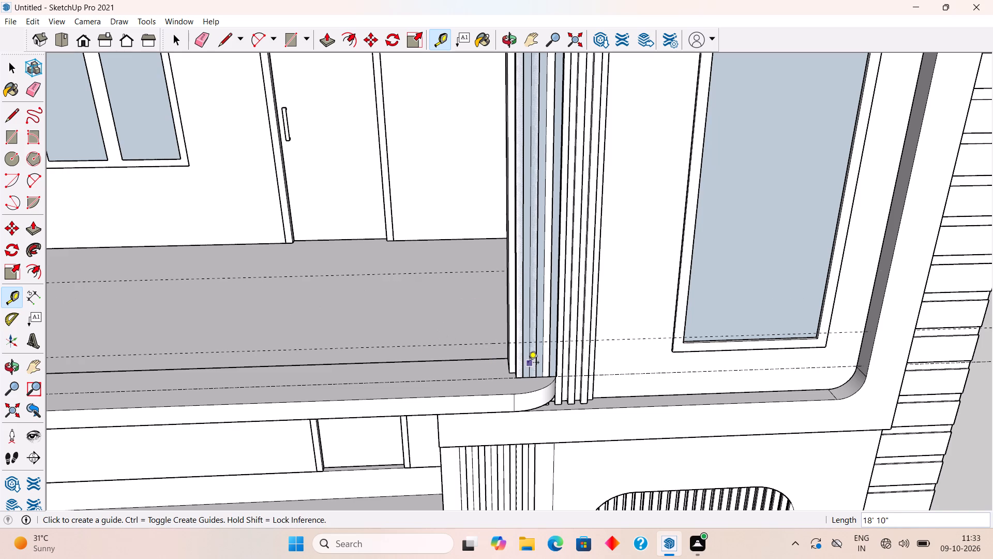
Offset a vertical guide 4' from the slat edge across the balcony, and a second one 1' beyond it.
left_click(515, 361)
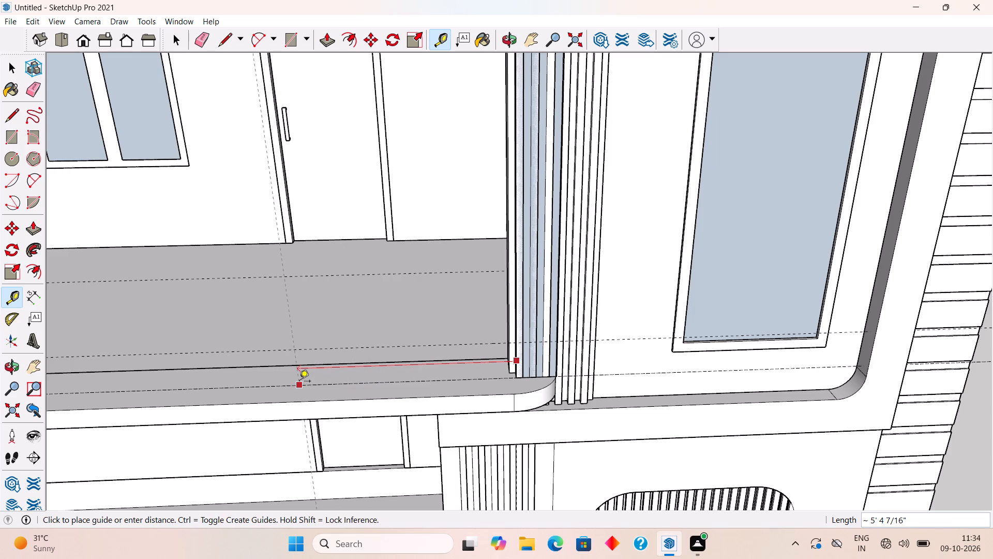
type("4'")
key("Return")
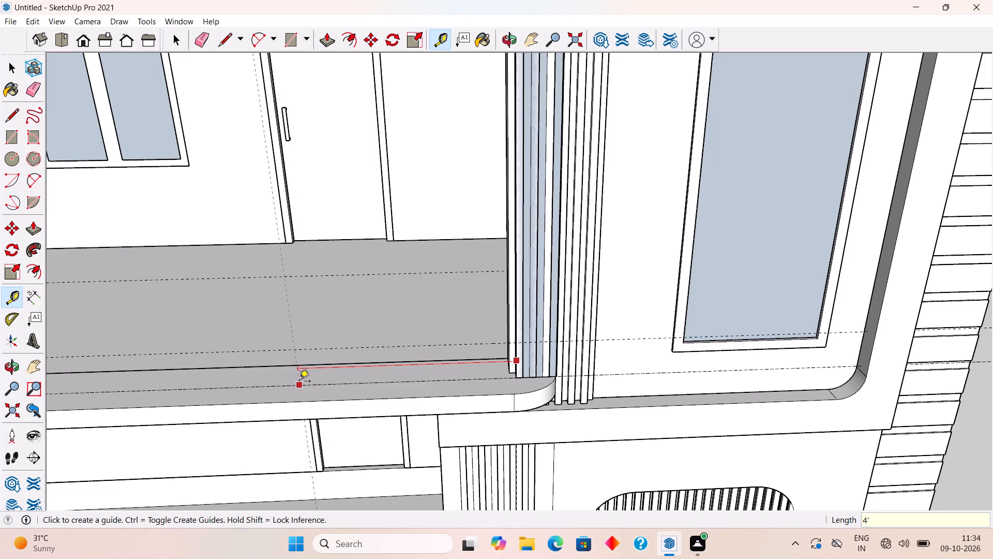
left_click(352, 363)
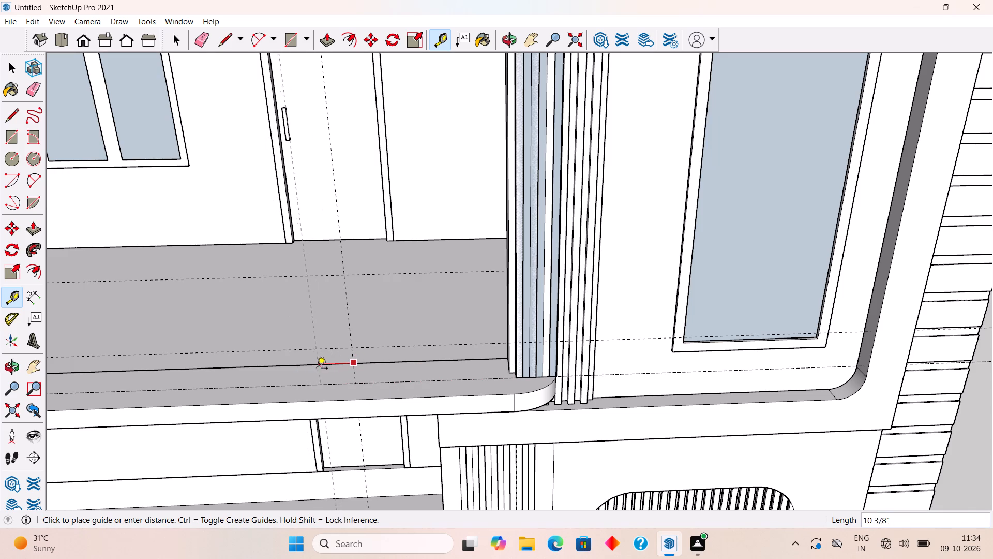
type("1'")
key("Return")
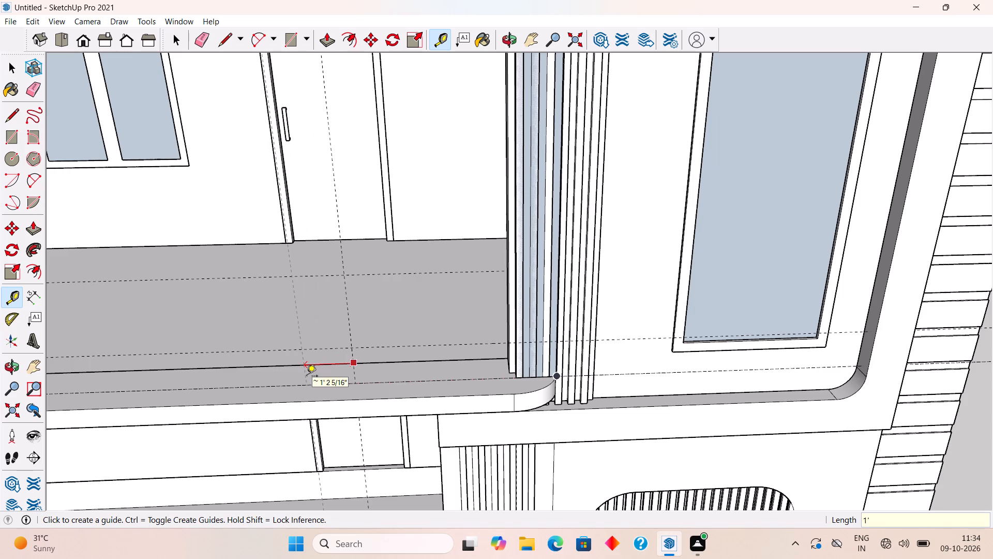
key("space")
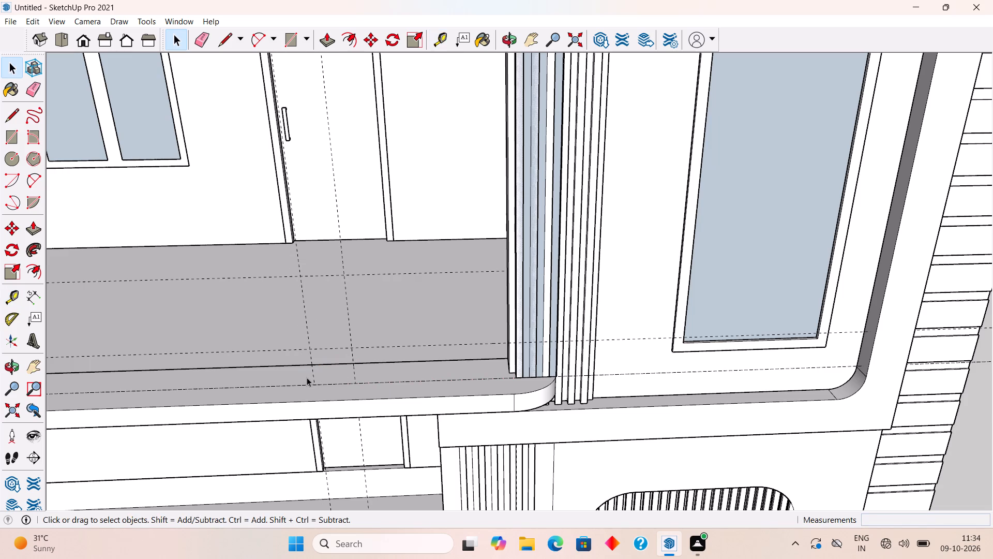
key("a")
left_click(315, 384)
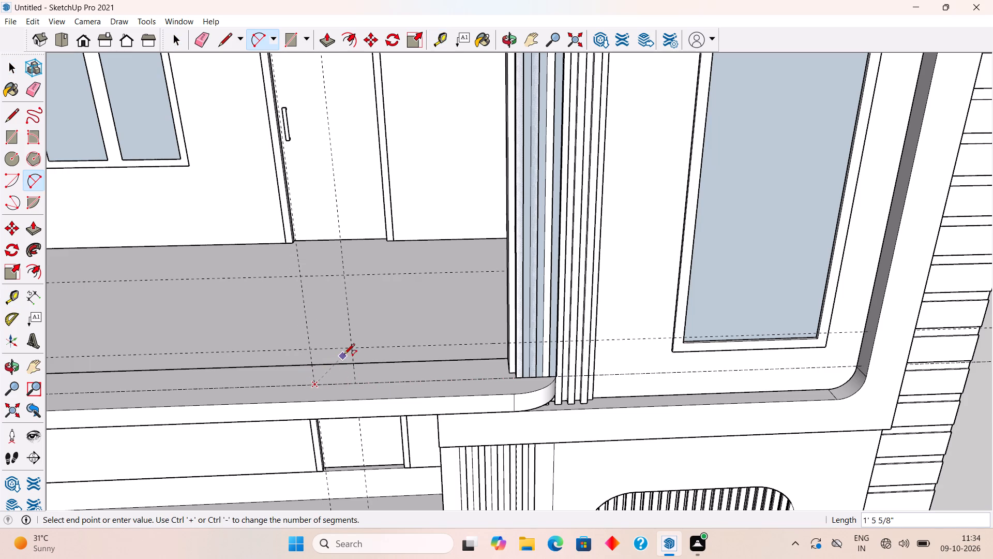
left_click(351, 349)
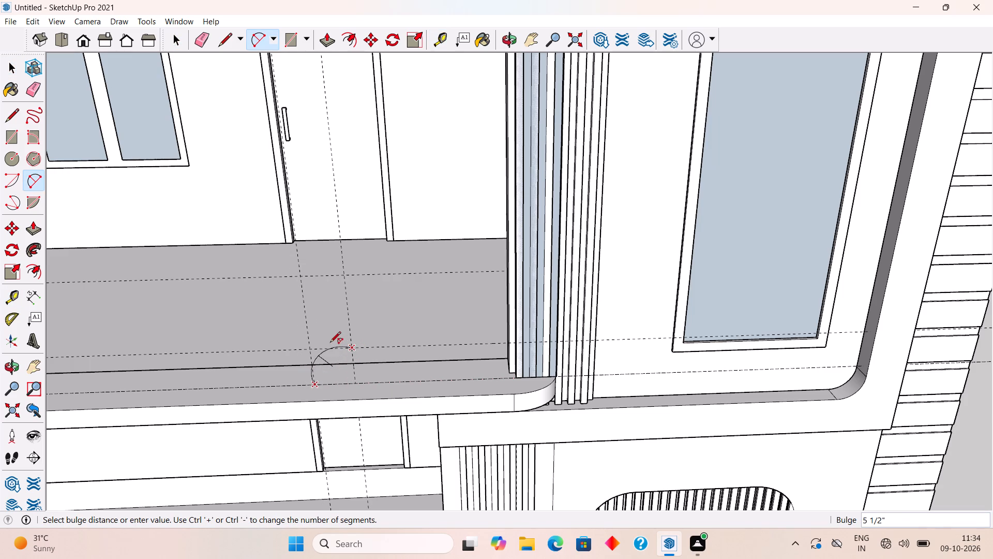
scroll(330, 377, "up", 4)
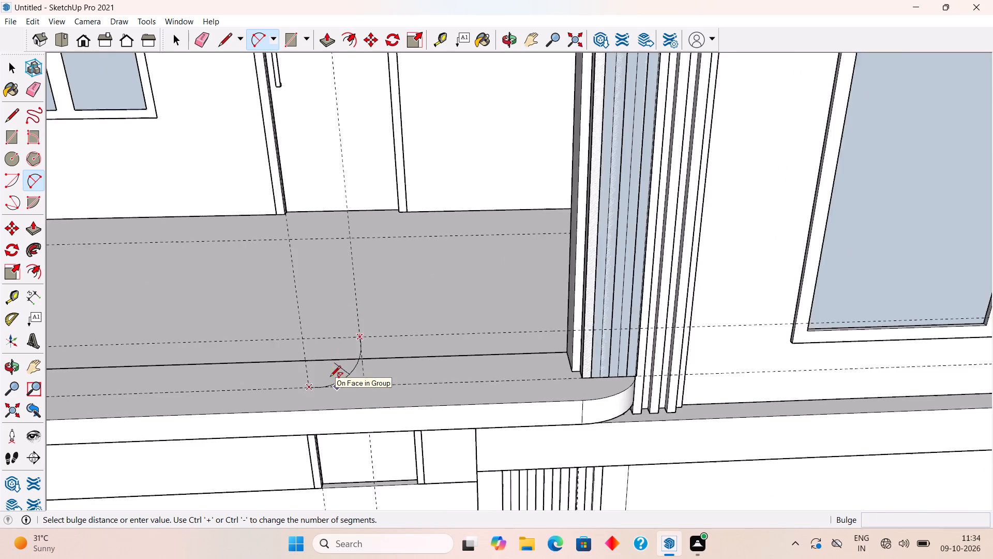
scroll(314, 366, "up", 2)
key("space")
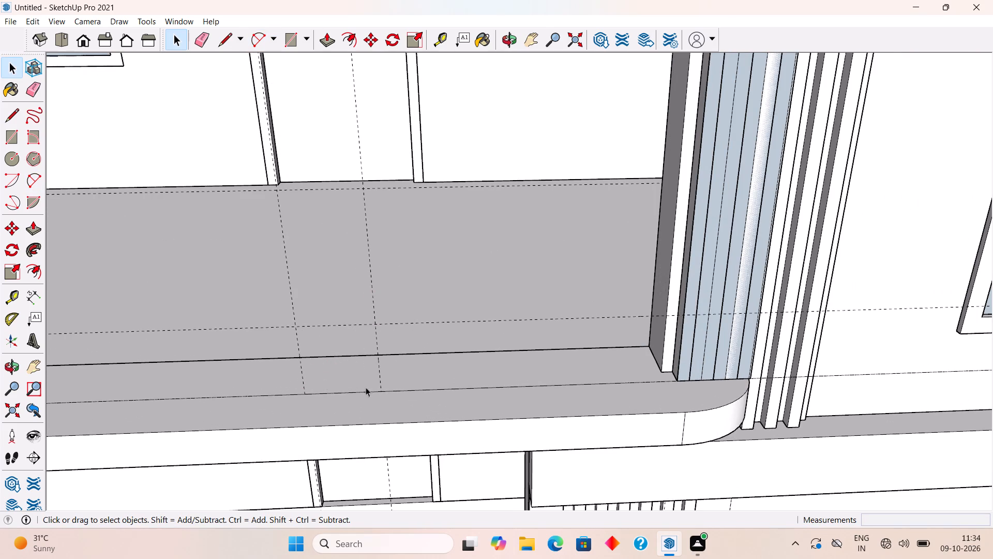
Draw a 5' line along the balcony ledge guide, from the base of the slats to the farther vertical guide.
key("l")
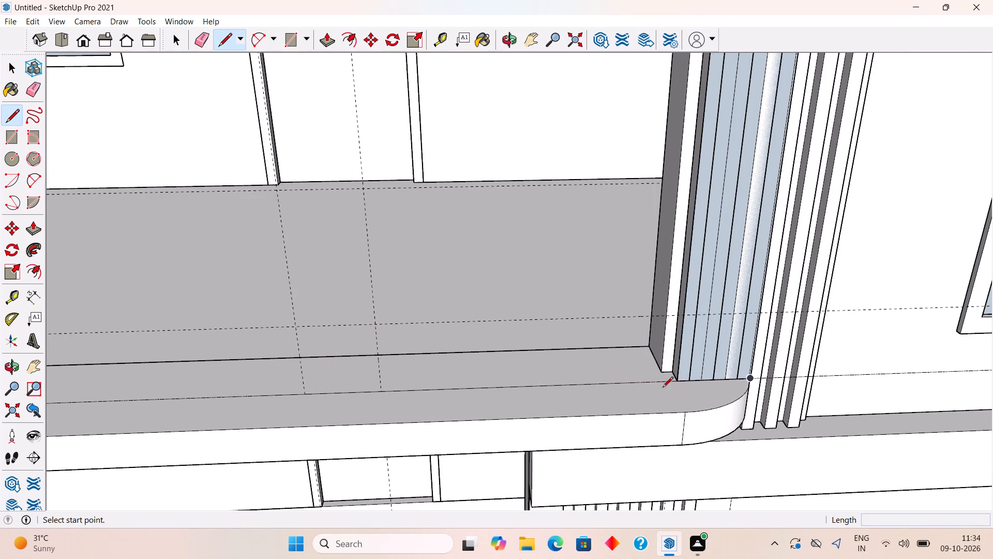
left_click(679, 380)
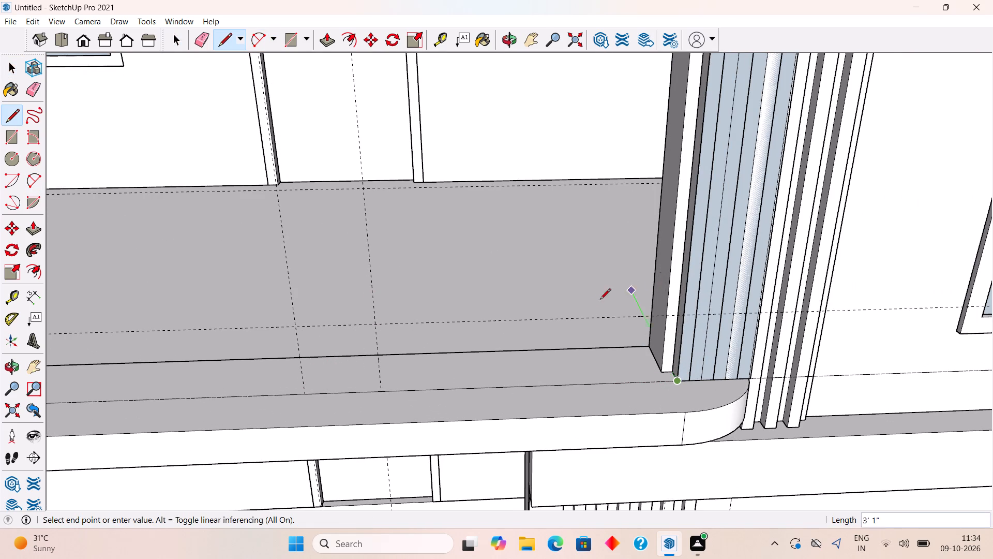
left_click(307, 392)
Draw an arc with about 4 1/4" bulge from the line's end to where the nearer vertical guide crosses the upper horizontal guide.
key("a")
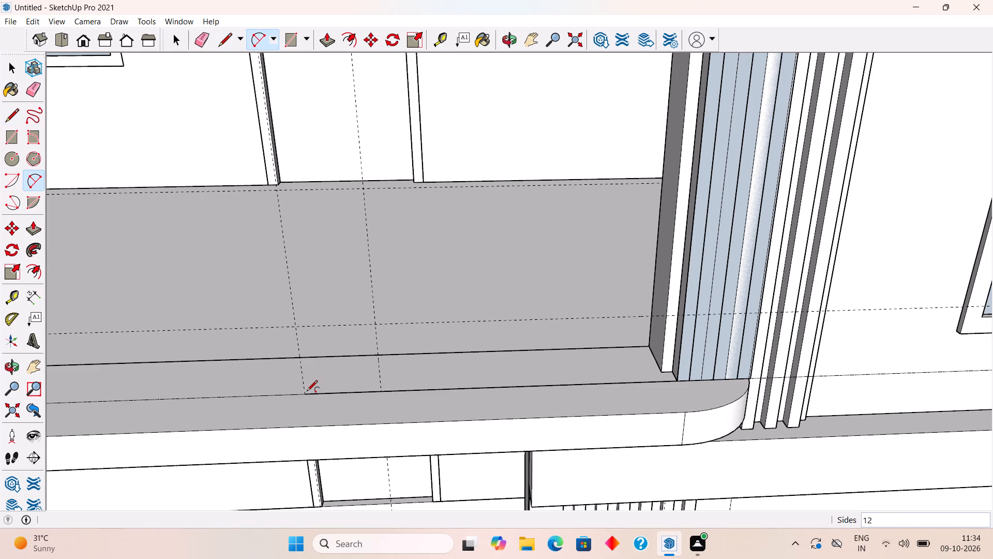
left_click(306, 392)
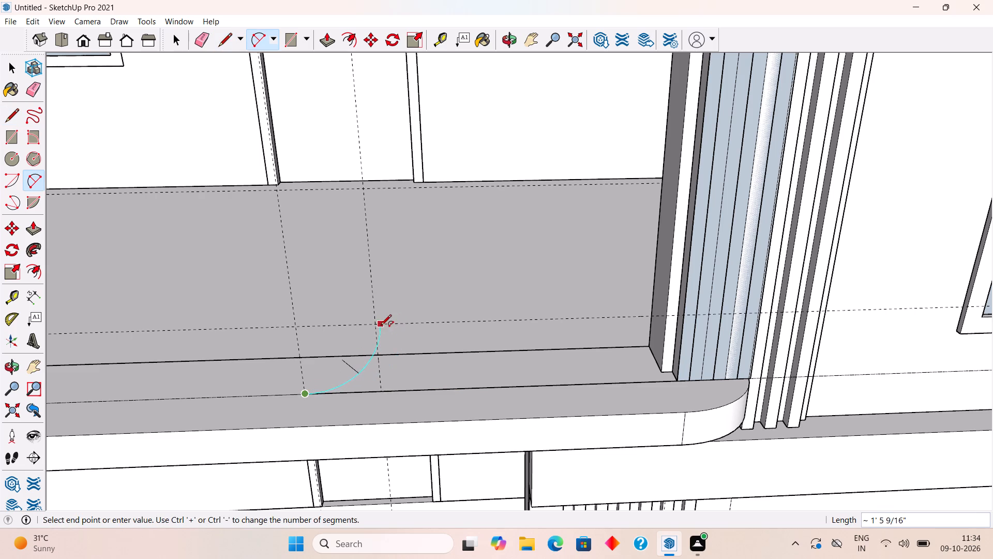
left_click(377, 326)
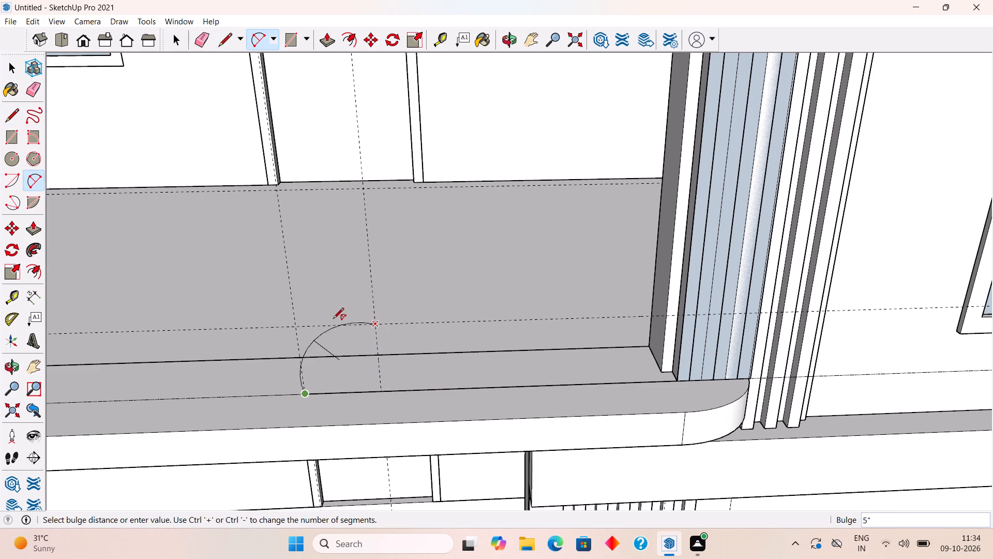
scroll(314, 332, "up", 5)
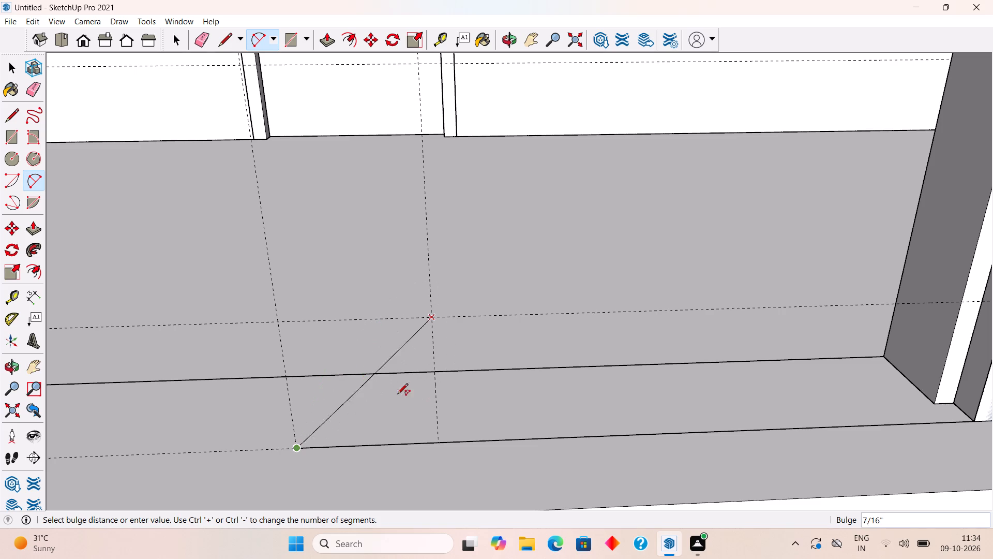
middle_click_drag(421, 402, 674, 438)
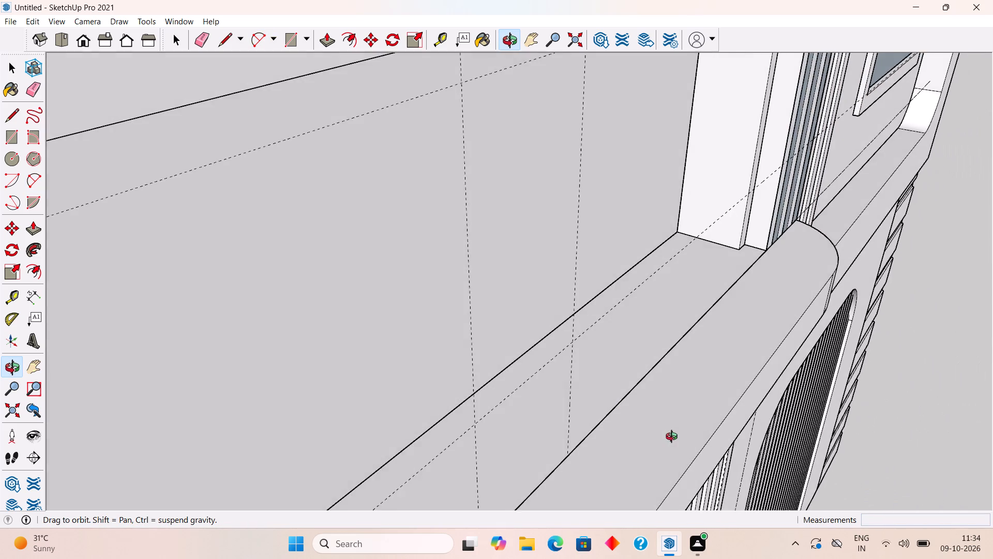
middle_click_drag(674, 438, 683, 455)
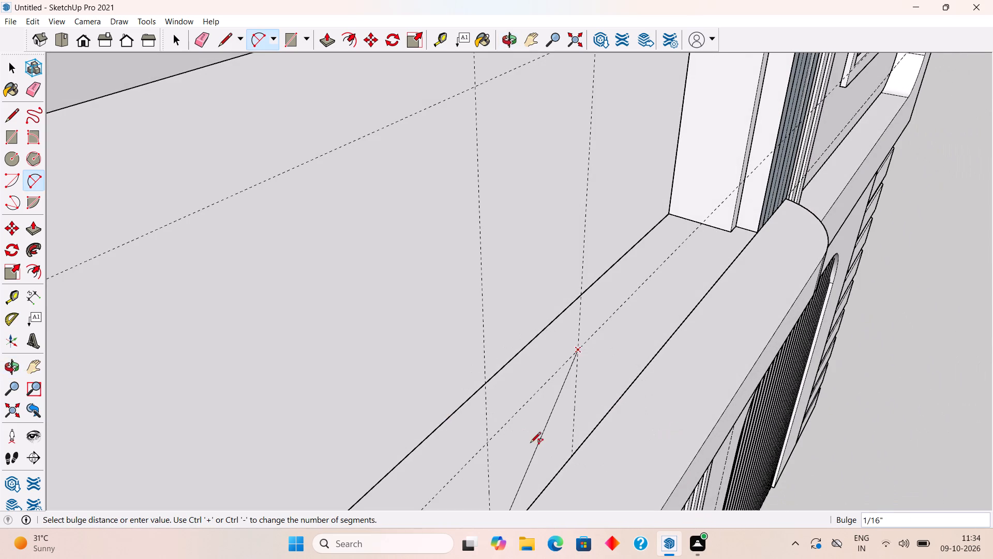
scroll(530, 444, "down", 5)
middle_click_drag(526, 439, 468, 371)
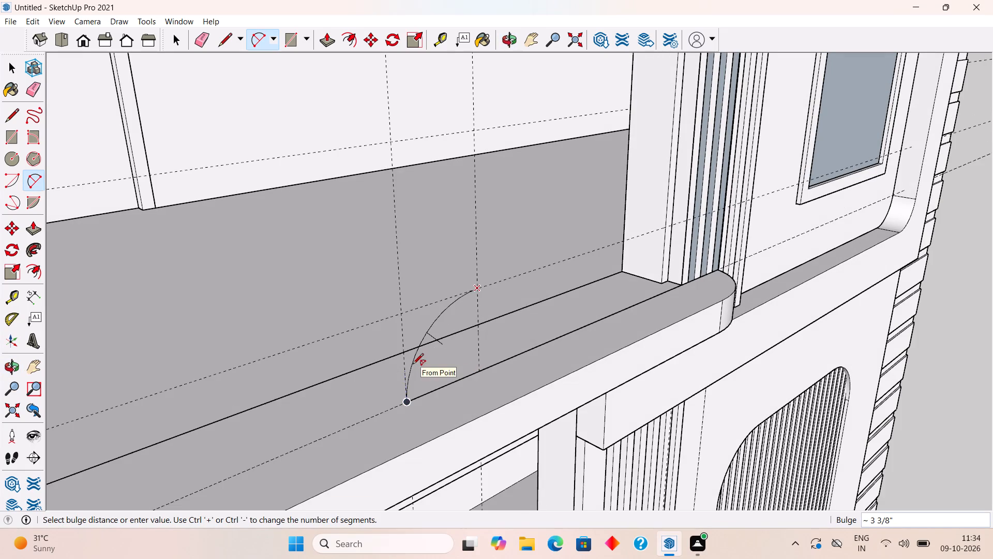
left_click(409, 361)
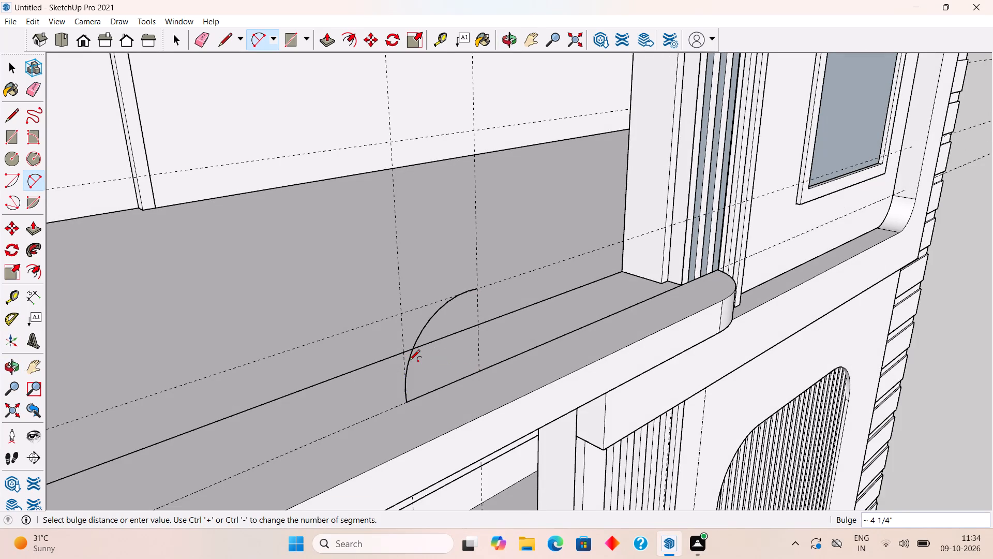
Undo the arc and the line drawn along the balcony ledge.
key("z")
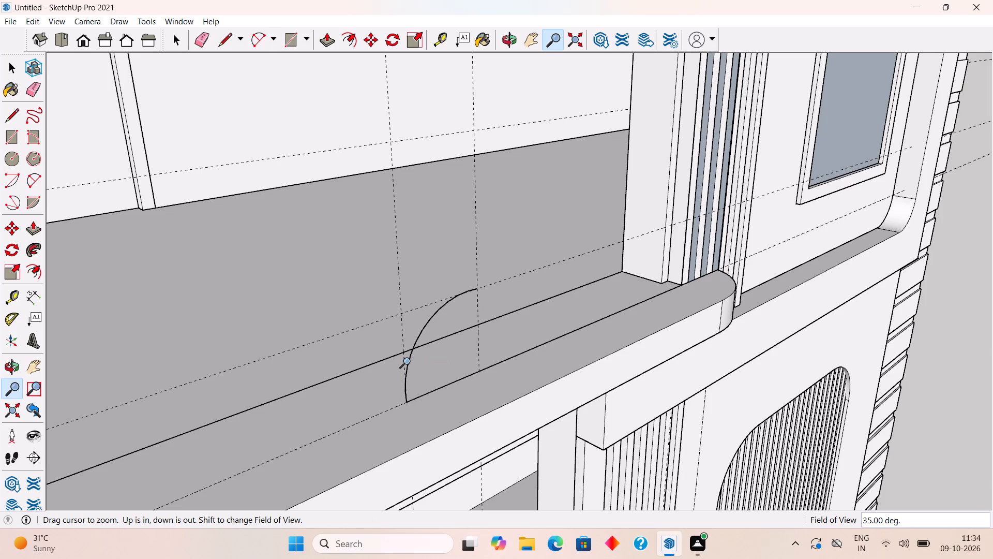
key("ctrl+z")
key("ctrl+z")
Draw a 4' by 1' rectangle standing on the ledge, from the nearer vertical guide to the base of the slats.
middle_click_drag(710, 305, 673, 305)
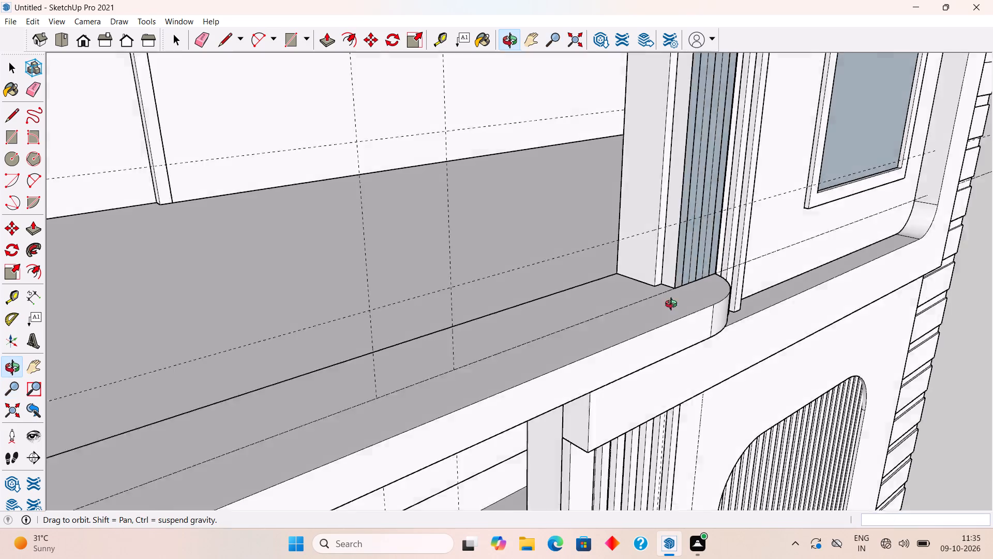
middle_click_drag(673, 305, 600, 305)
scroll(600, 305, "down", 2)
key("r")
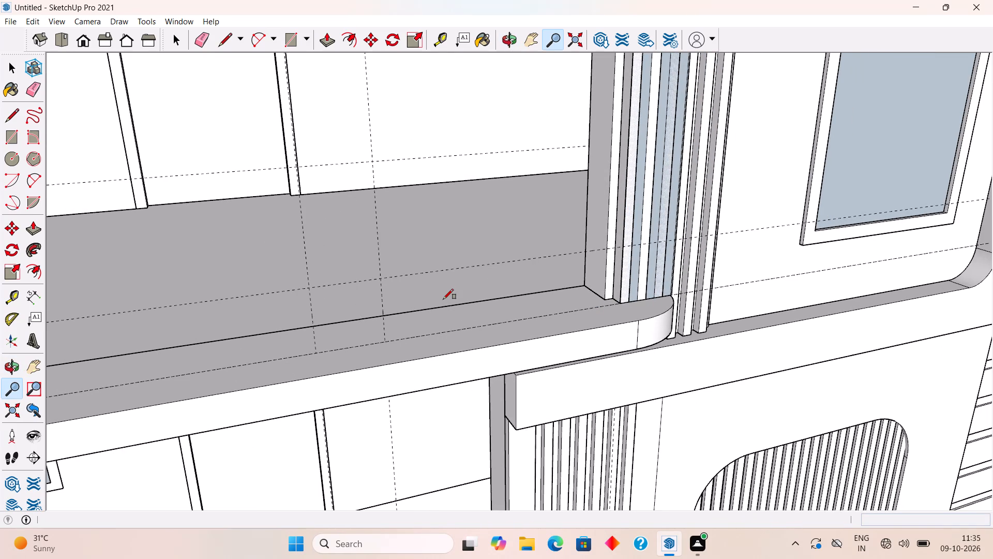
left_click(382, 276)
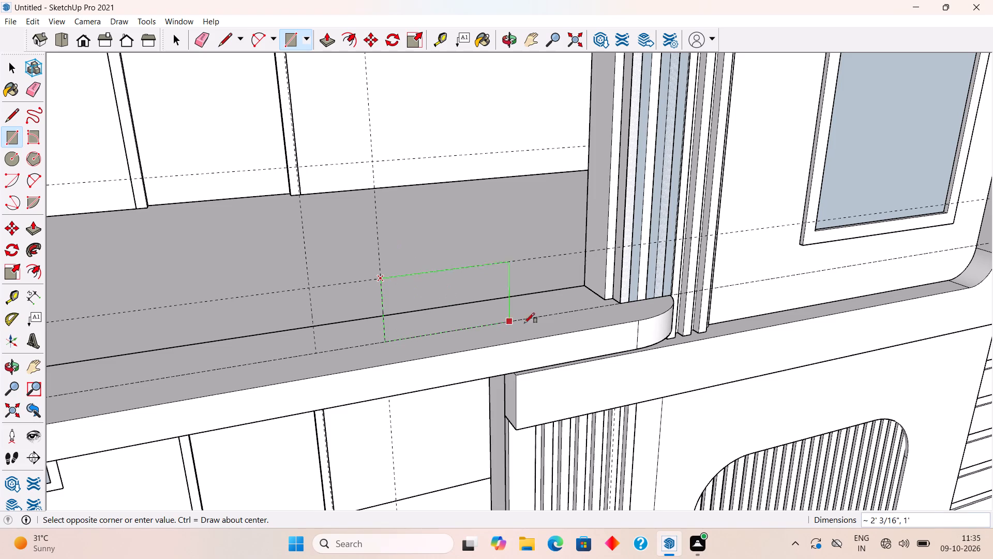
left_click(622, 304)
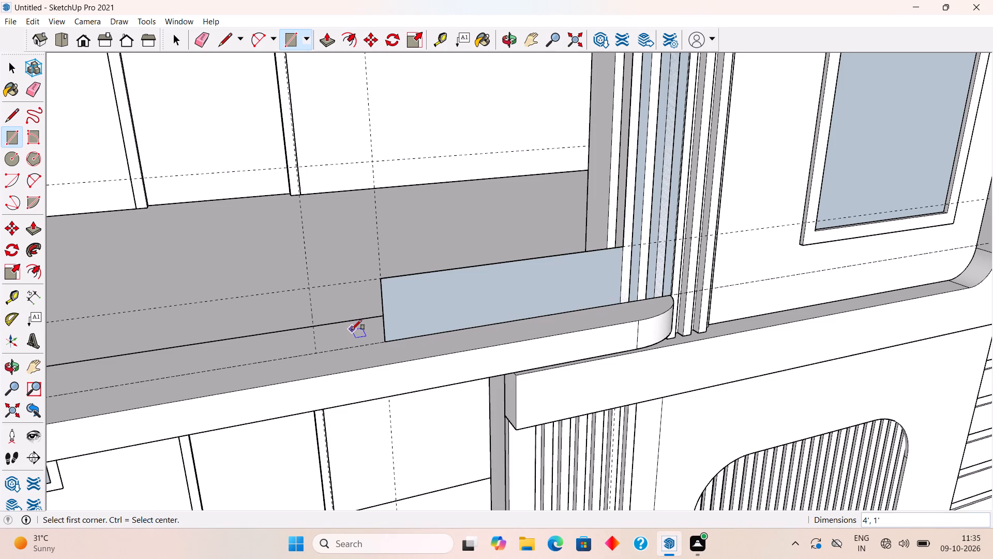
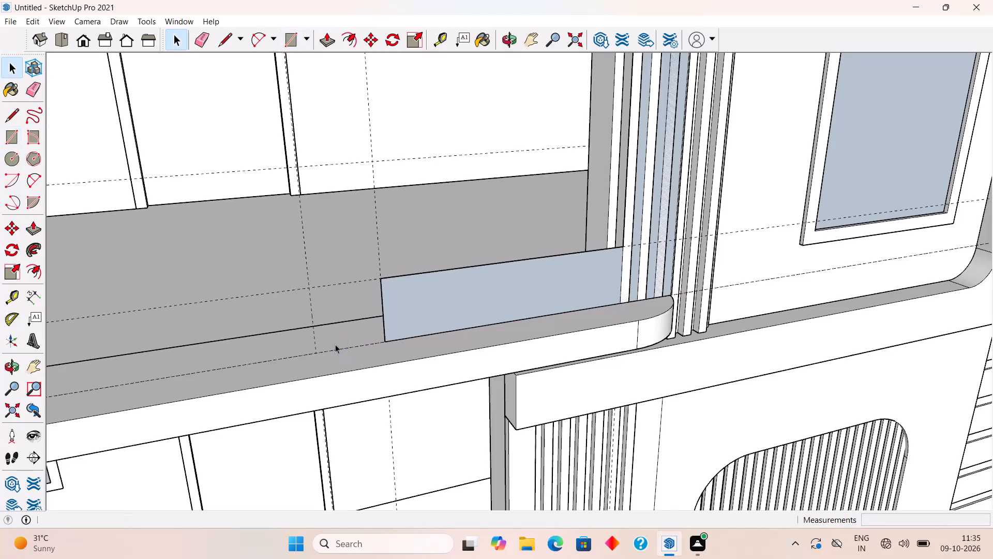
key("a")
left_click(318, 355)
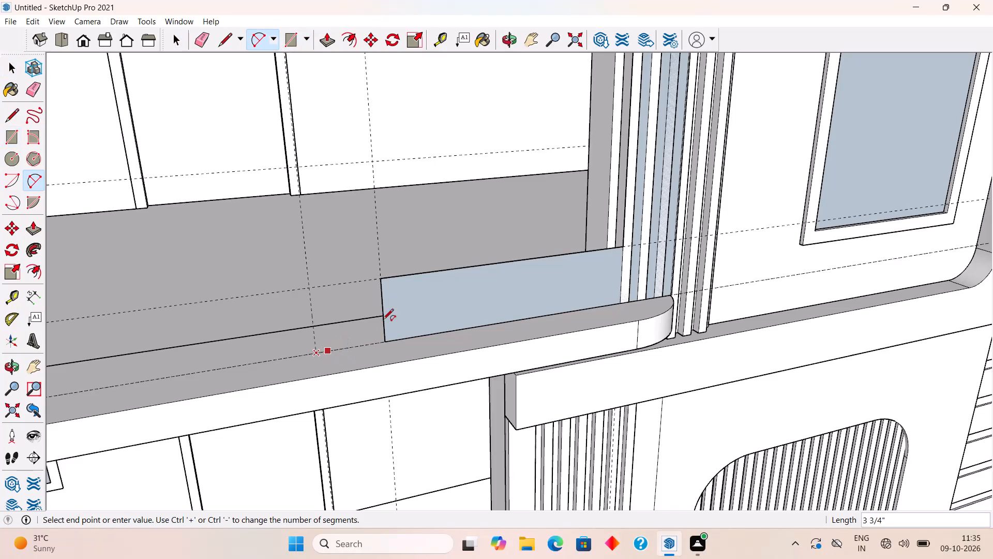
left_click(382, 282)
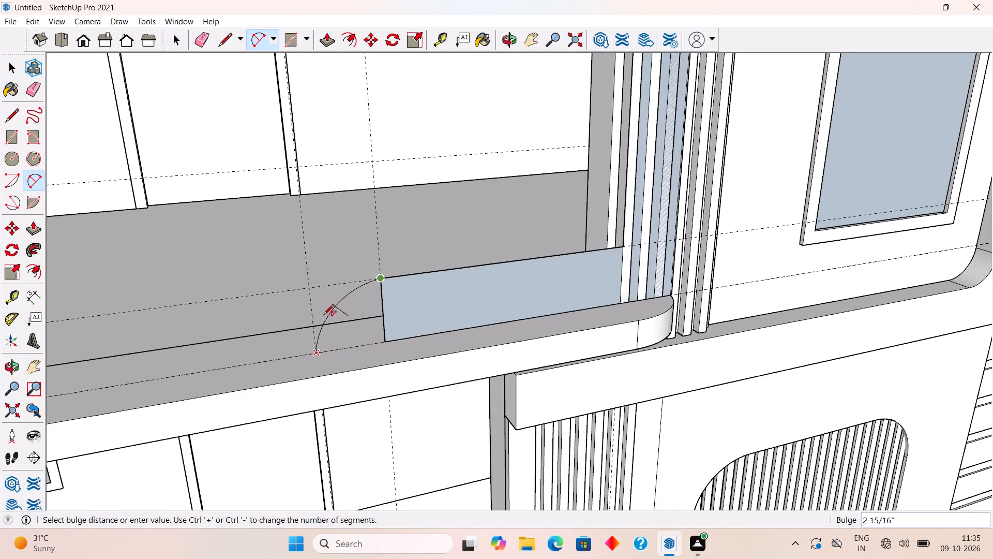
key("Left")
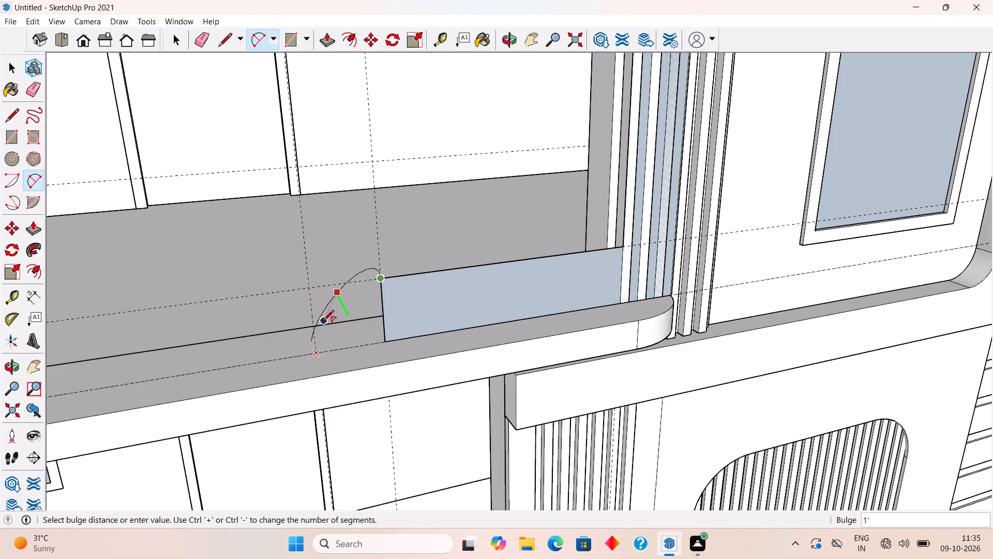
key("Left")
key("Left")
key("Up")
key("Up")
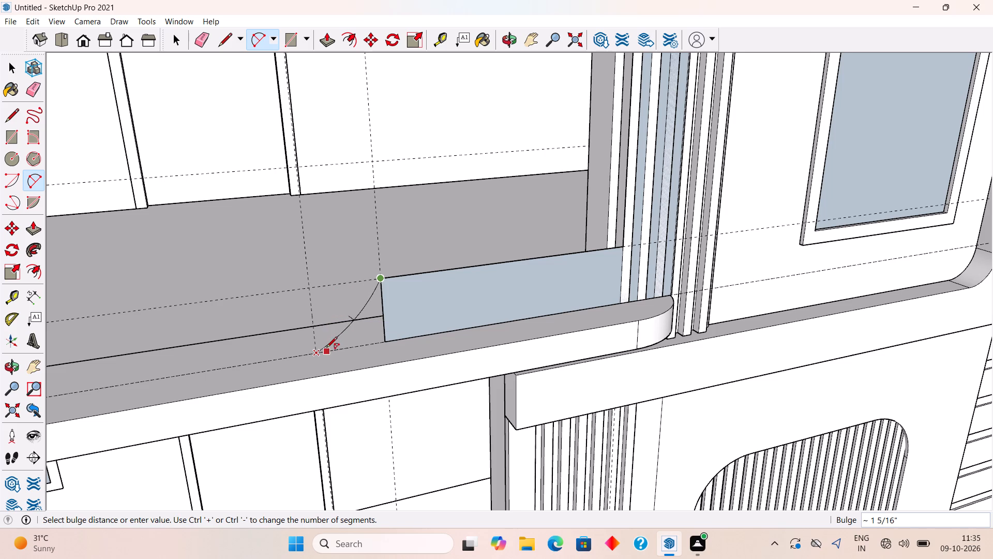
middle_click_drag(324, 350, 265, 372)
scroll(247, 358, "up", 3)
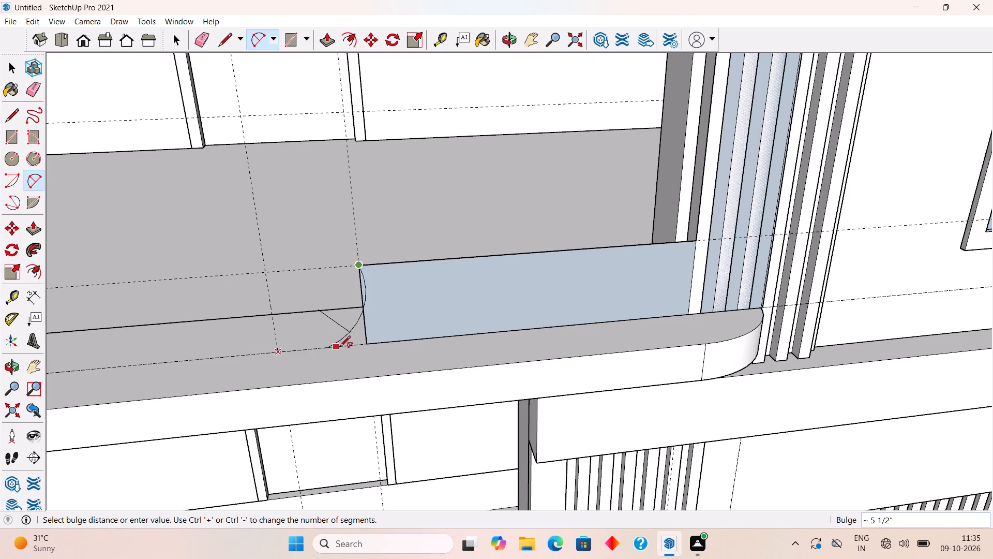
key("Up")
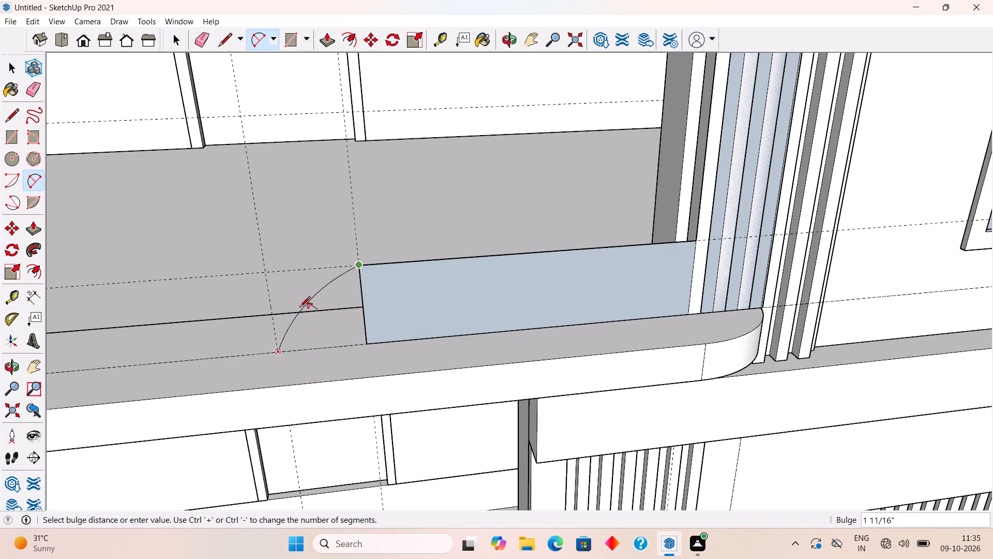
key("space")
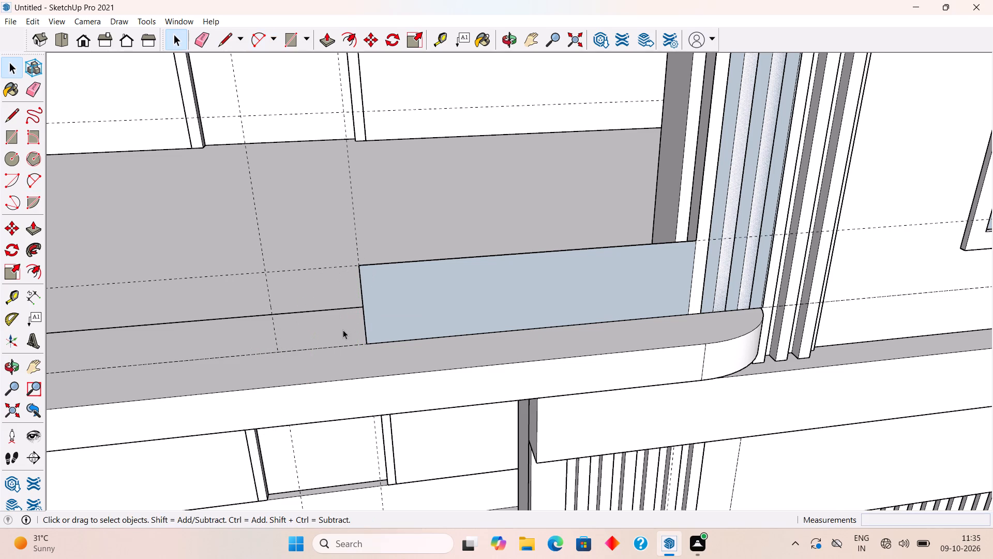
Draw a 1' line along the balcony ledge guide, from the rectangle's free lower corner to the farther vertical guide.
scroll(350, 335, "up", 1)
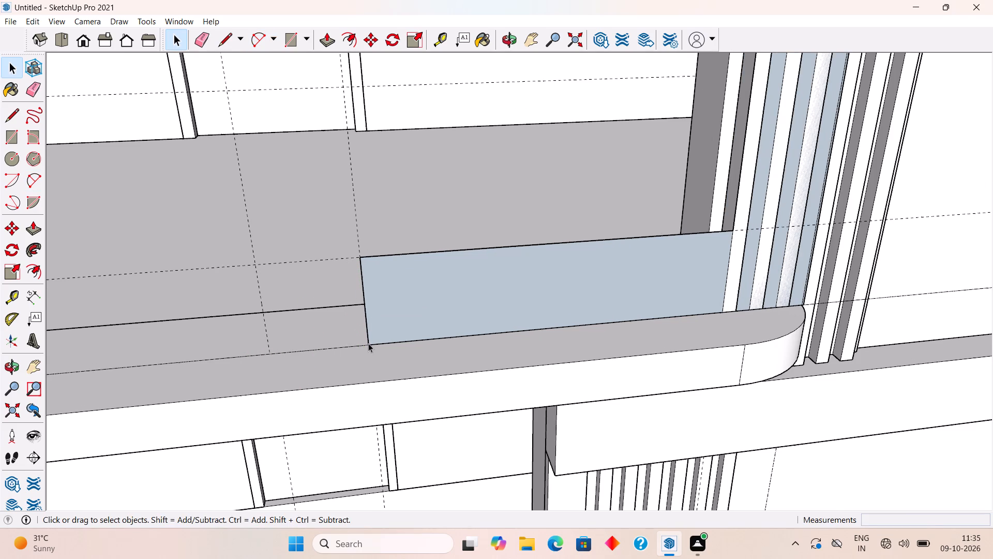
key("l")
left_click(369, 347)
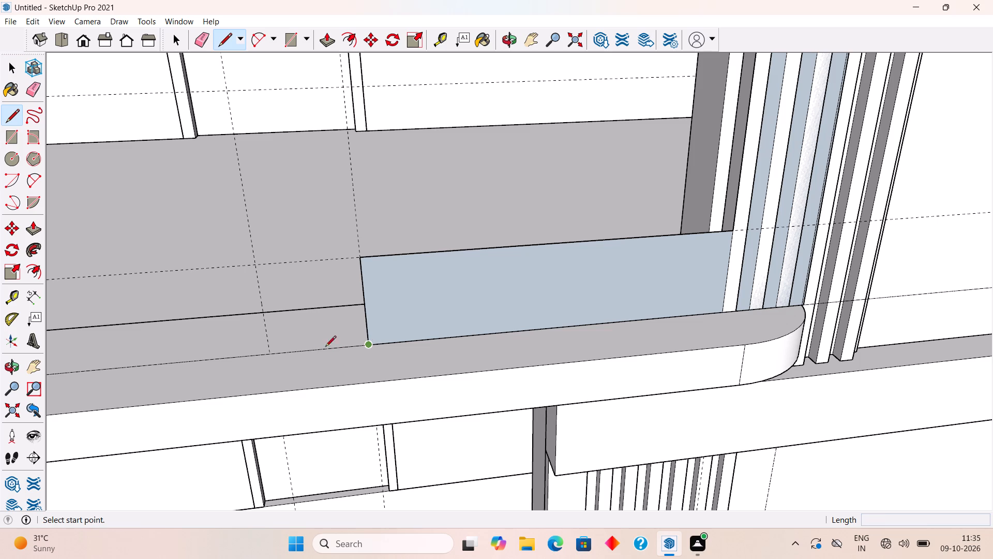
left_click(273, 350)
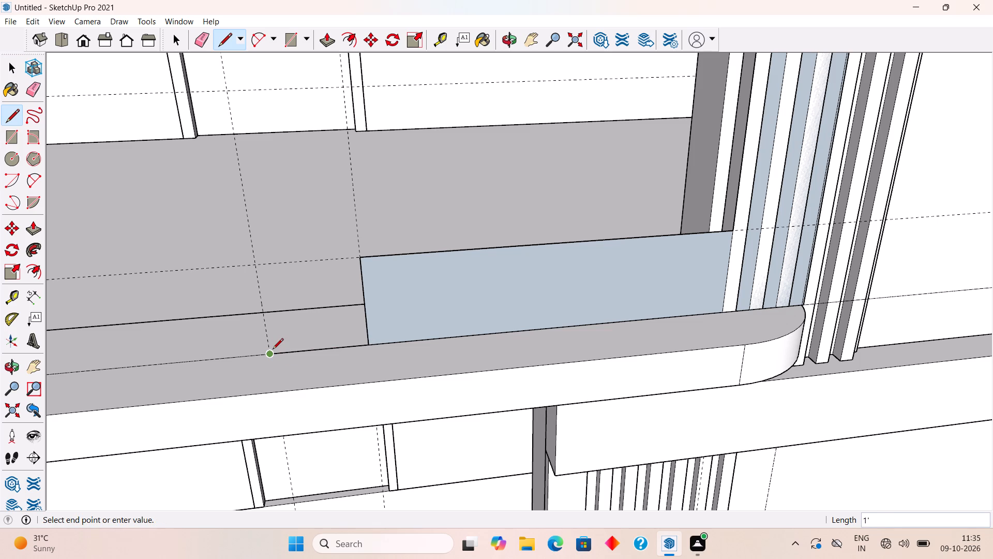
Draw an arc with about 3 1/8" bulge from the 1' line's outer end to the rectangle's upper corner, closing the rounded end.
key("a")
left_click(273, 351)
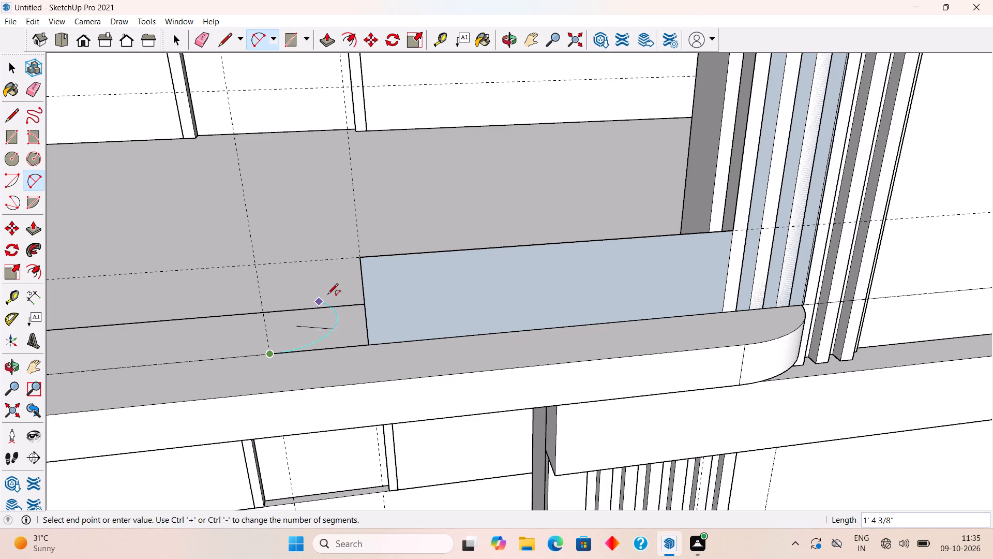
left_click(360, 261)
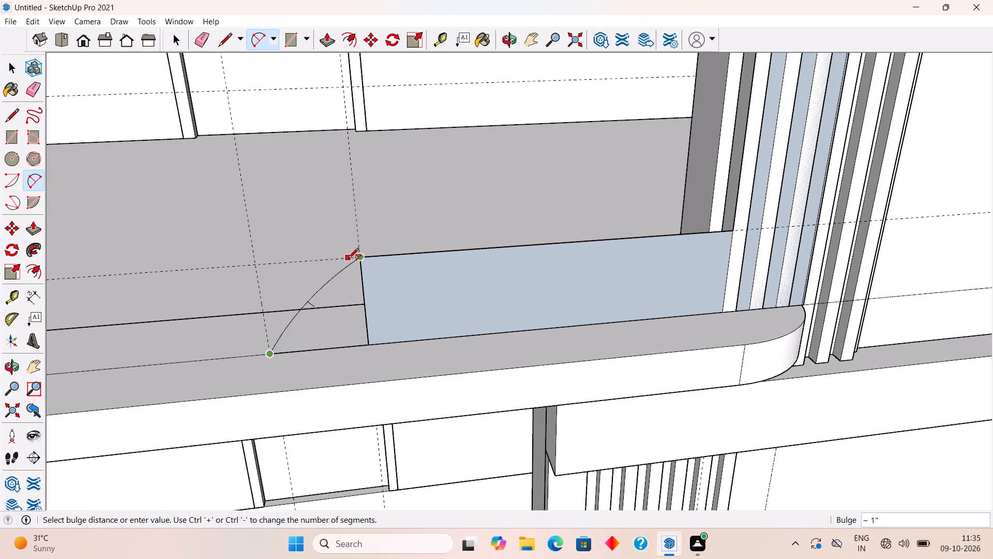
left_click(303, 274)
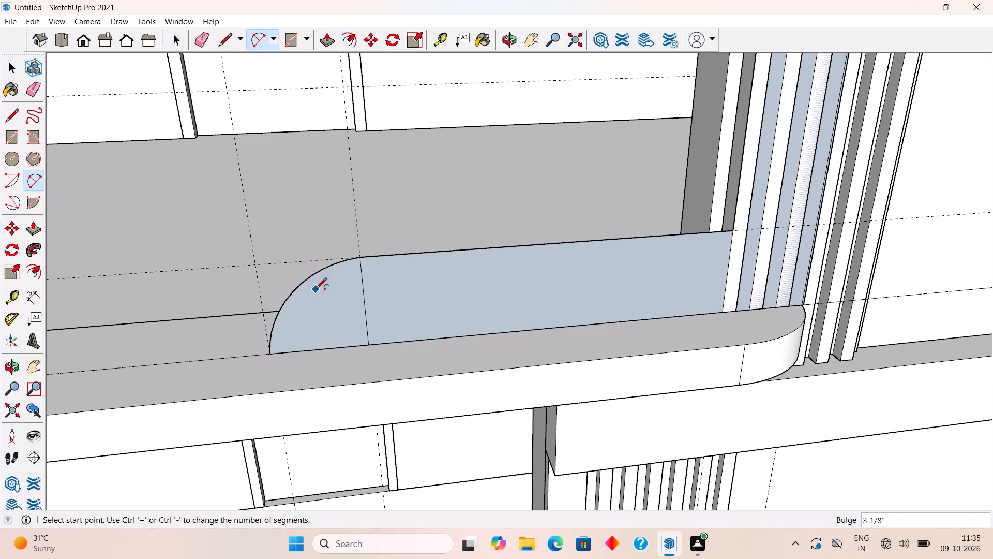
key("space")
Delete the vertical edge dividing the rounded end from the rectangle.
middle_click_drag(390, 344, 869, 378)
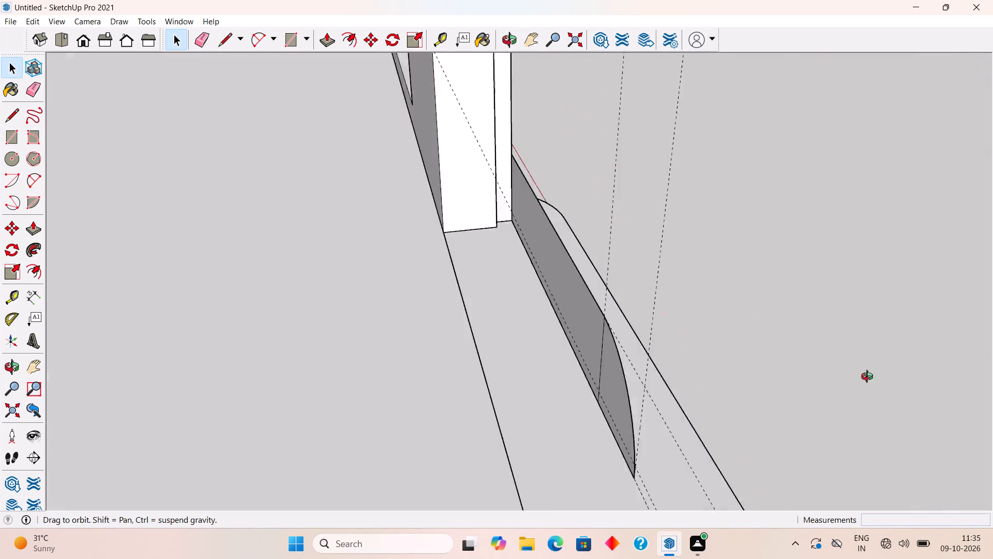
middle_click_drag(869, 378, 919, 361)
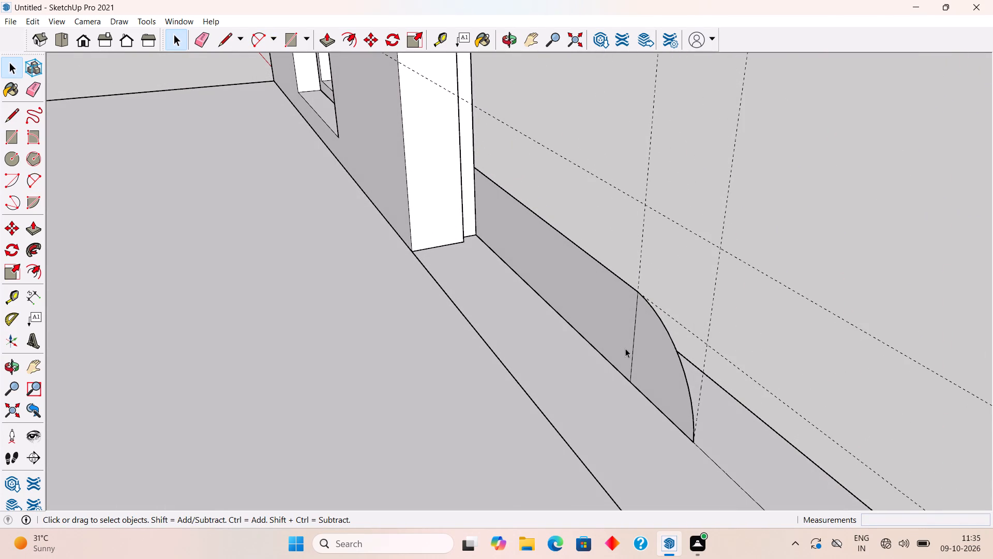
left_click(633, 351)
key("Delete")
Delete the vertical edge between the rectangle and the upright strip over the slats, merging them into one L-shaped face.
middle_click_drag(701, 354, 365, 345)
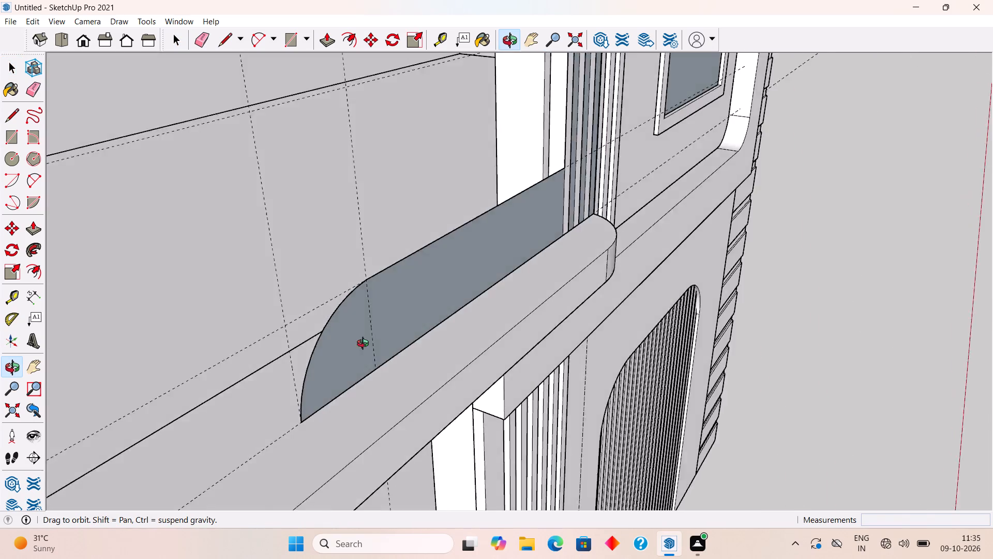
middle_click_drag(365, 345, 259, 335)
scroll(244, 332, "down", 3)
middle_click_drag(619, 232, 522, 264)
scroll(477, 250, "up", 2)
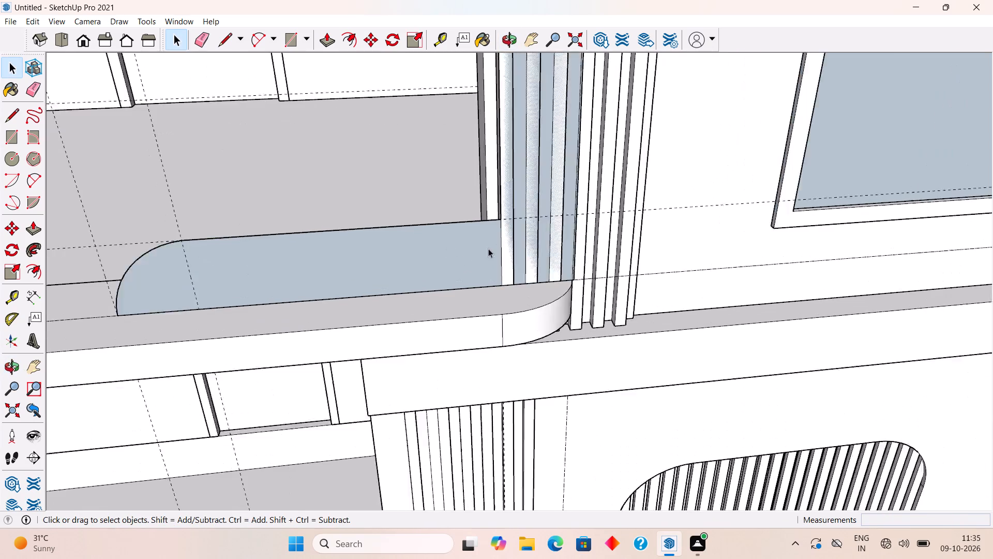
scroll(488, 248, "up", 5)
left_click(501, 246)
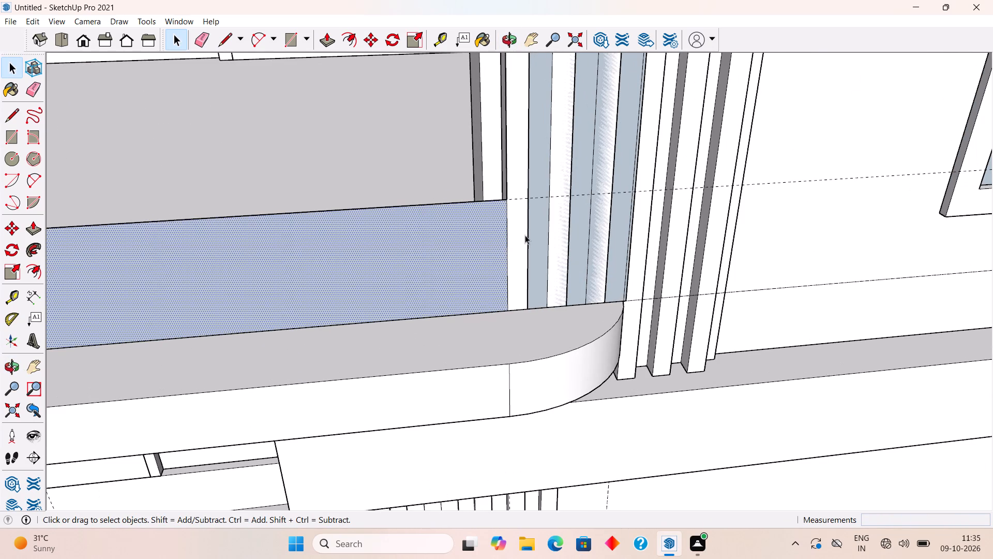
scroll(514, 241, "up", 4)
left_click(503, 248)
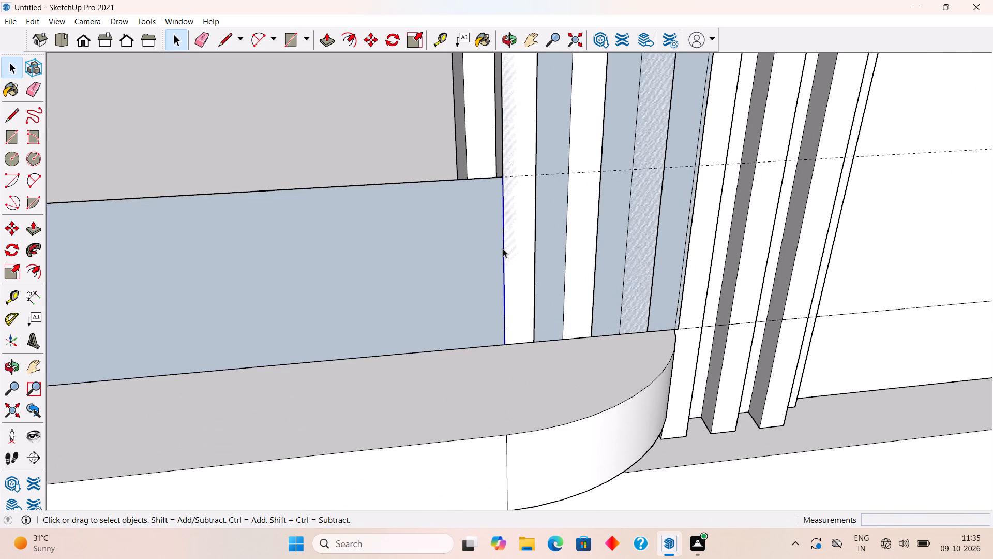
key("Delete")
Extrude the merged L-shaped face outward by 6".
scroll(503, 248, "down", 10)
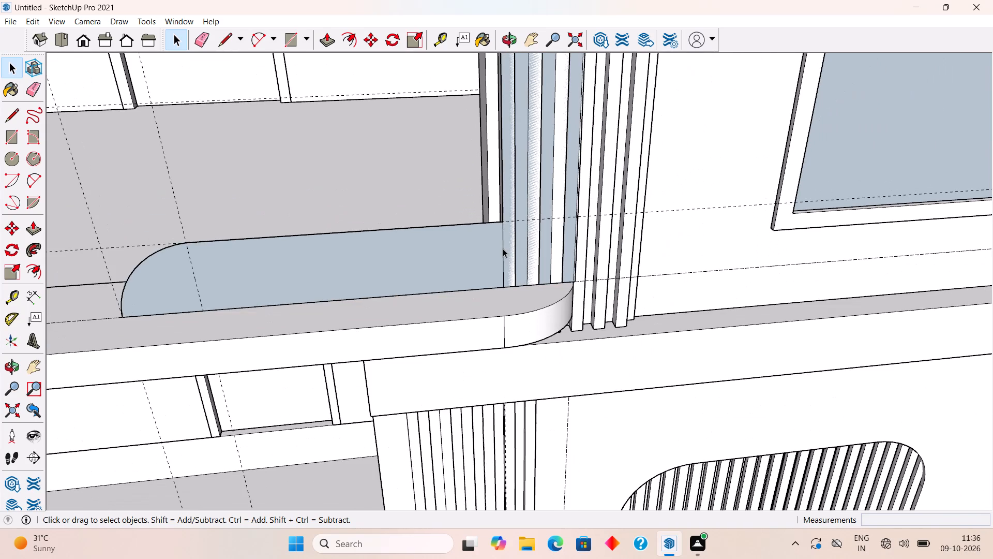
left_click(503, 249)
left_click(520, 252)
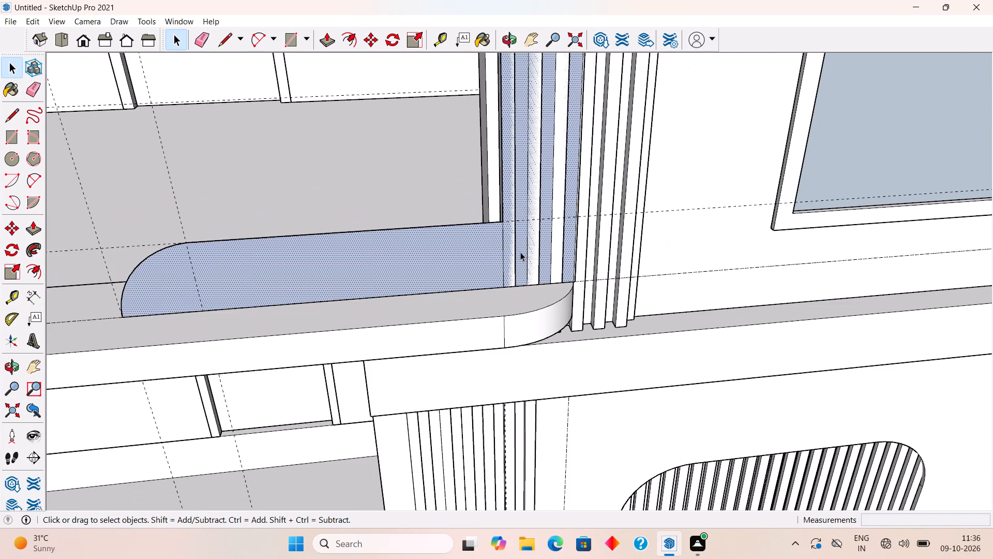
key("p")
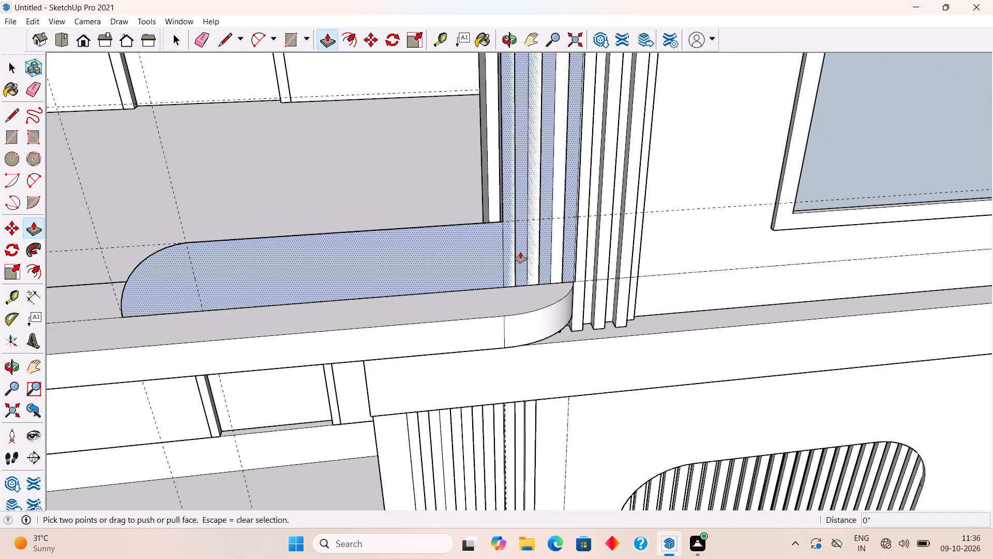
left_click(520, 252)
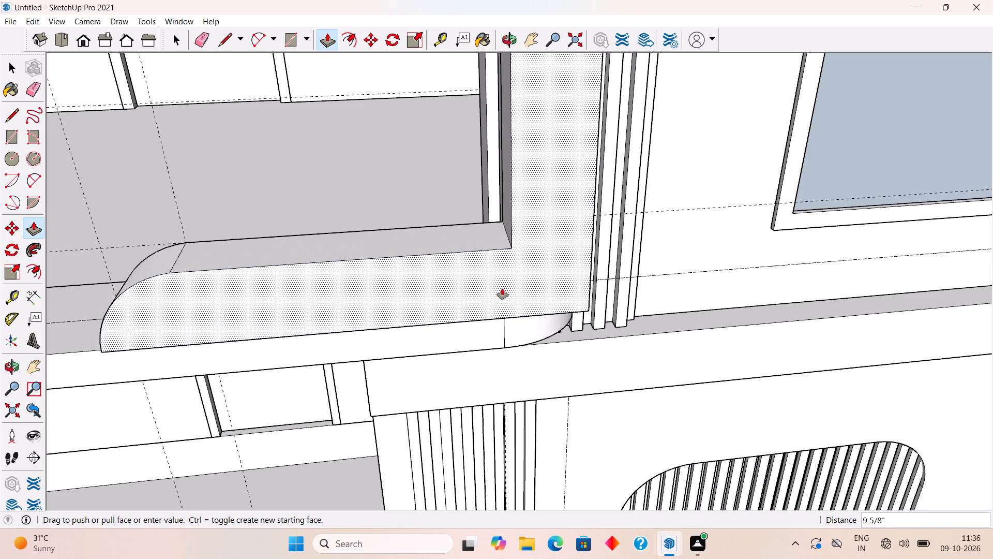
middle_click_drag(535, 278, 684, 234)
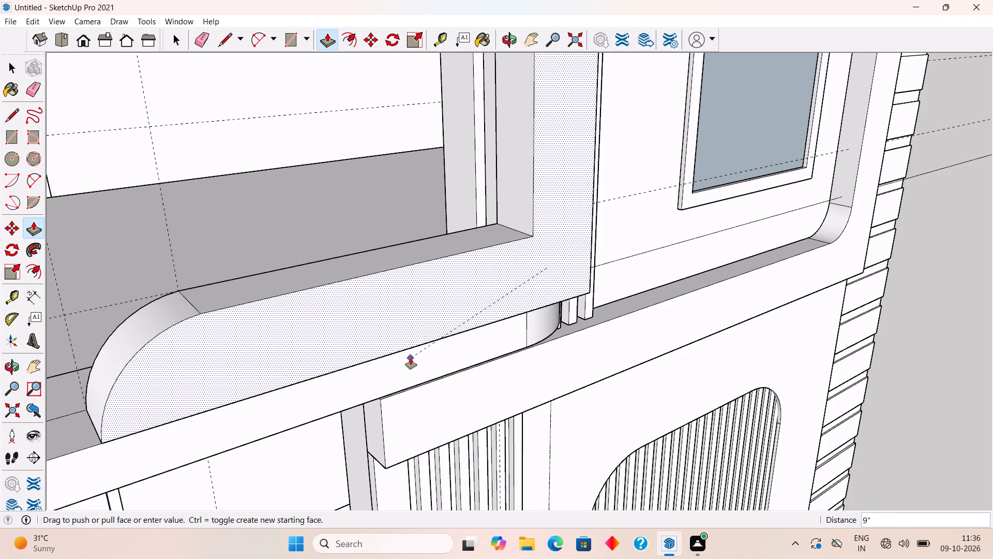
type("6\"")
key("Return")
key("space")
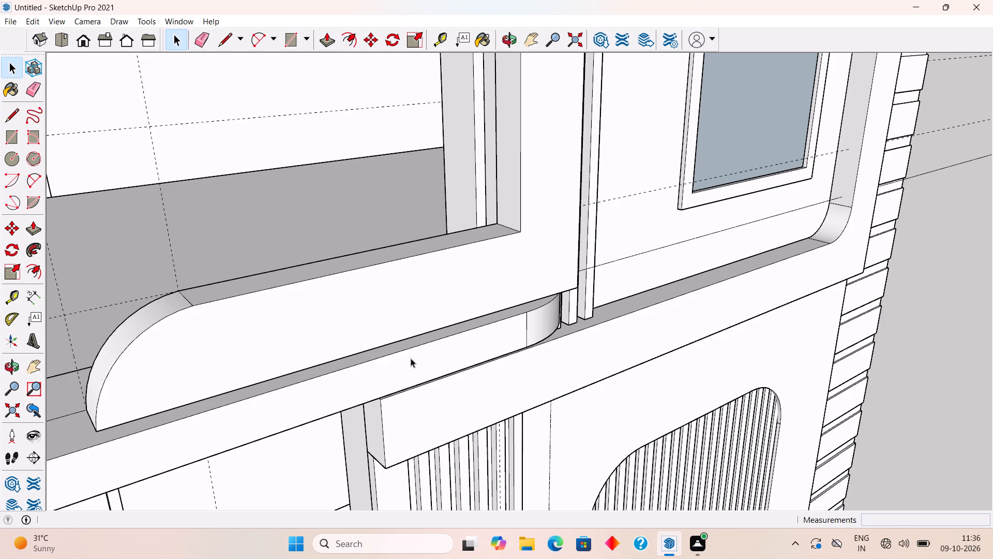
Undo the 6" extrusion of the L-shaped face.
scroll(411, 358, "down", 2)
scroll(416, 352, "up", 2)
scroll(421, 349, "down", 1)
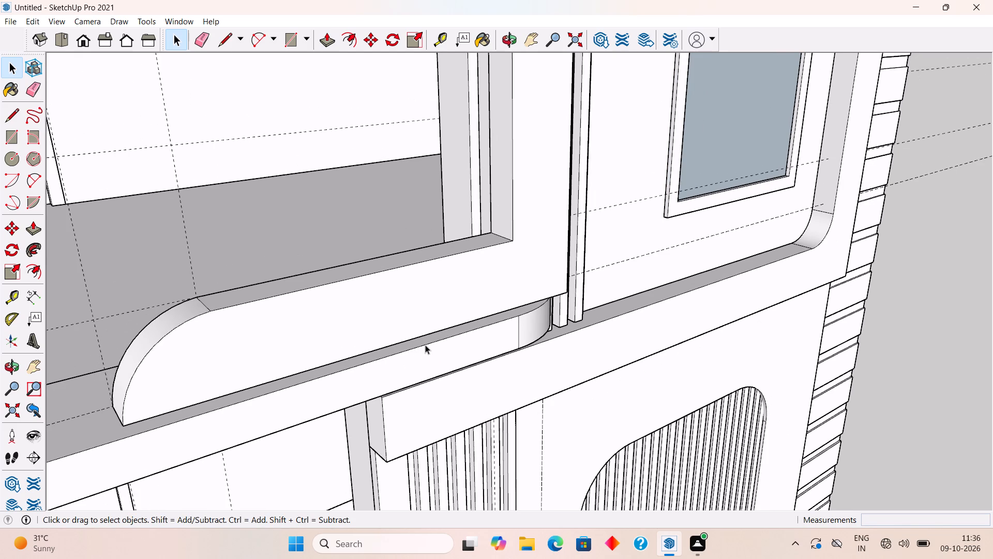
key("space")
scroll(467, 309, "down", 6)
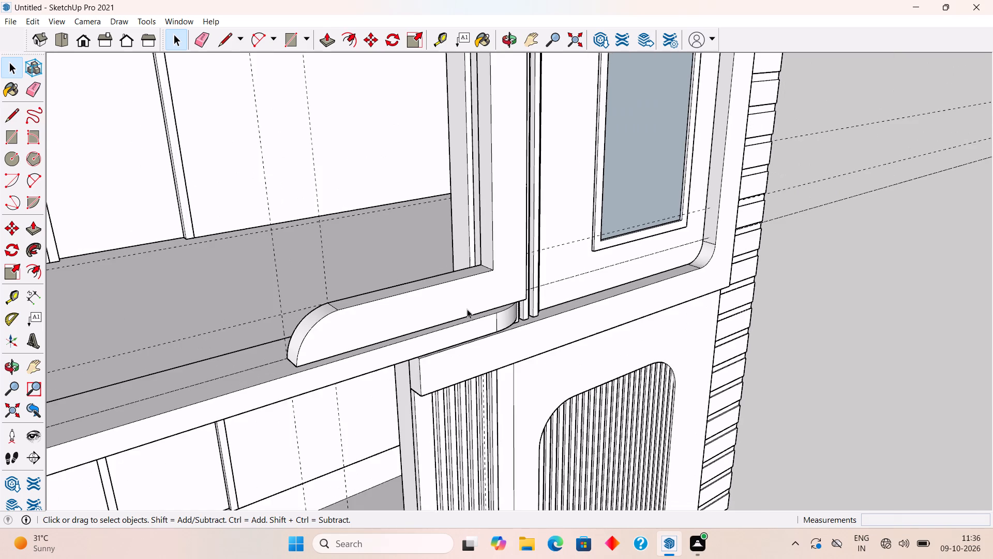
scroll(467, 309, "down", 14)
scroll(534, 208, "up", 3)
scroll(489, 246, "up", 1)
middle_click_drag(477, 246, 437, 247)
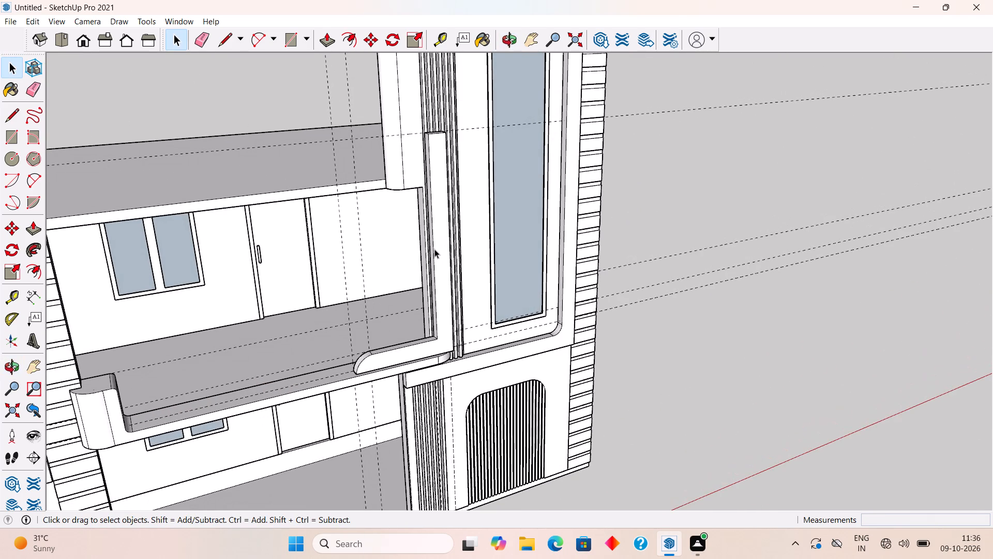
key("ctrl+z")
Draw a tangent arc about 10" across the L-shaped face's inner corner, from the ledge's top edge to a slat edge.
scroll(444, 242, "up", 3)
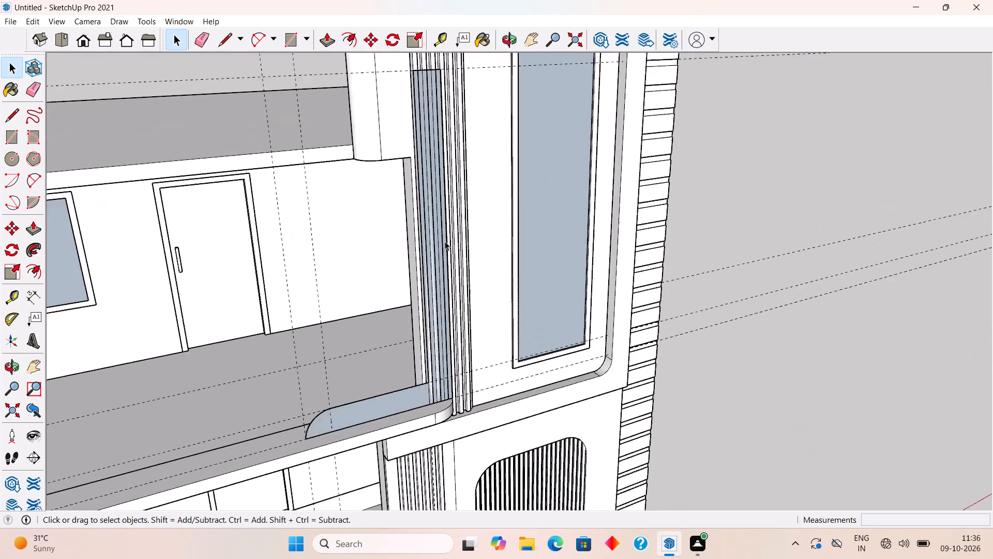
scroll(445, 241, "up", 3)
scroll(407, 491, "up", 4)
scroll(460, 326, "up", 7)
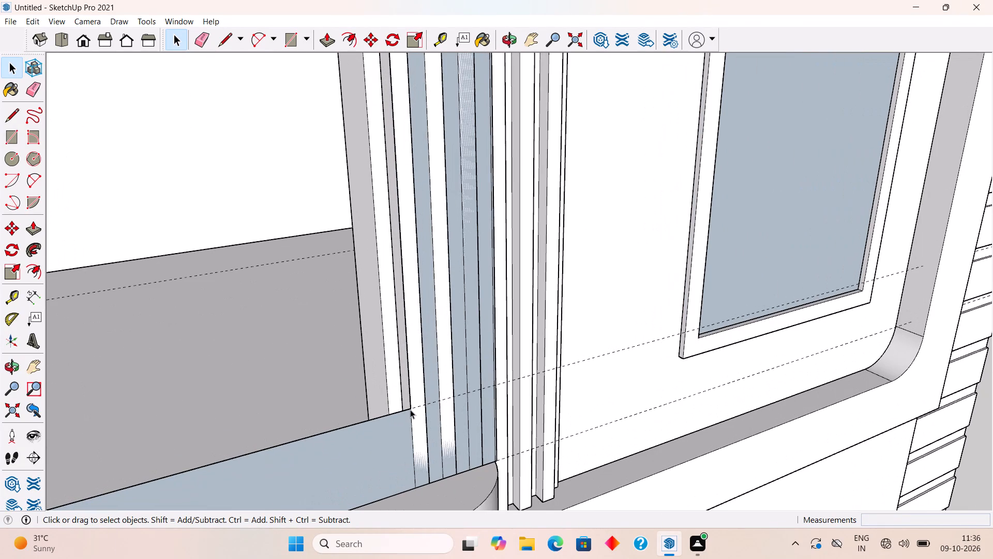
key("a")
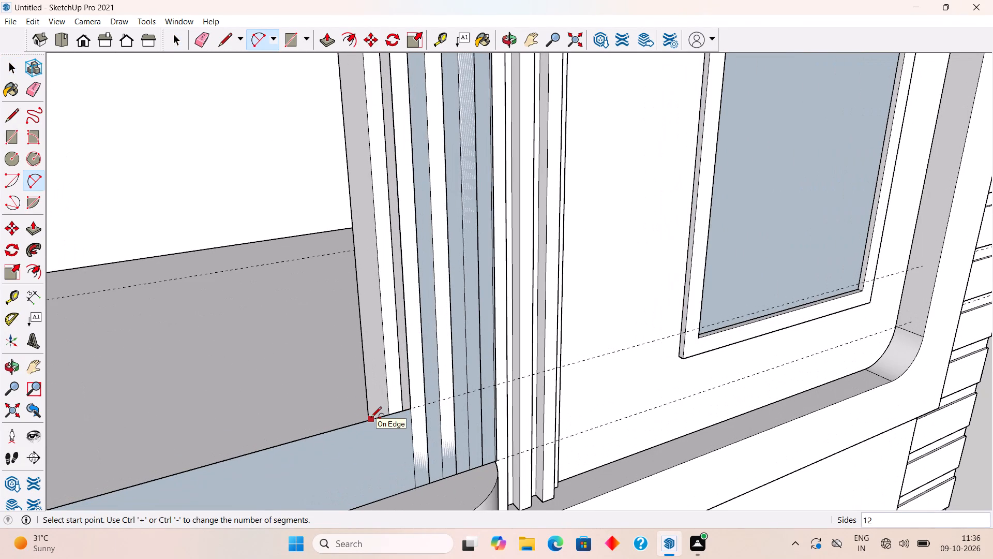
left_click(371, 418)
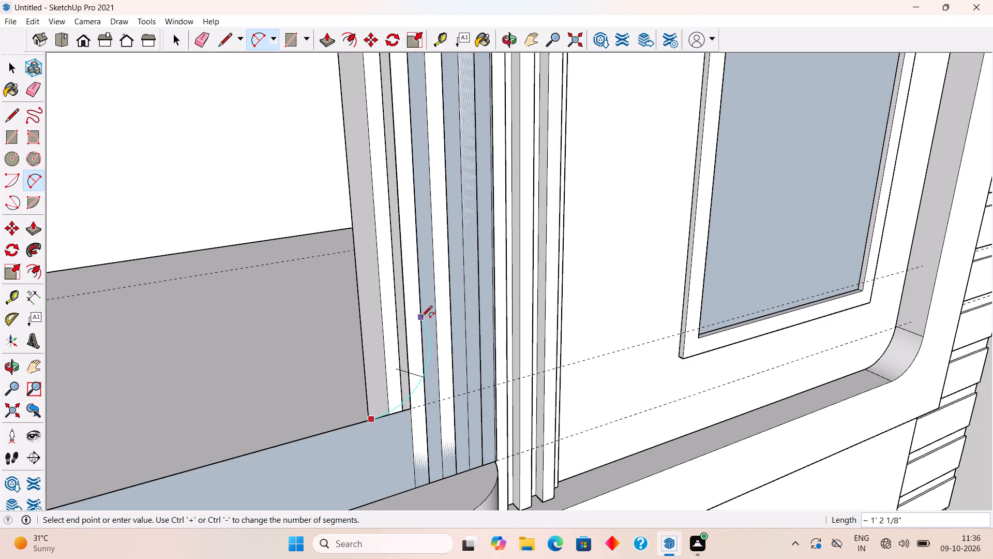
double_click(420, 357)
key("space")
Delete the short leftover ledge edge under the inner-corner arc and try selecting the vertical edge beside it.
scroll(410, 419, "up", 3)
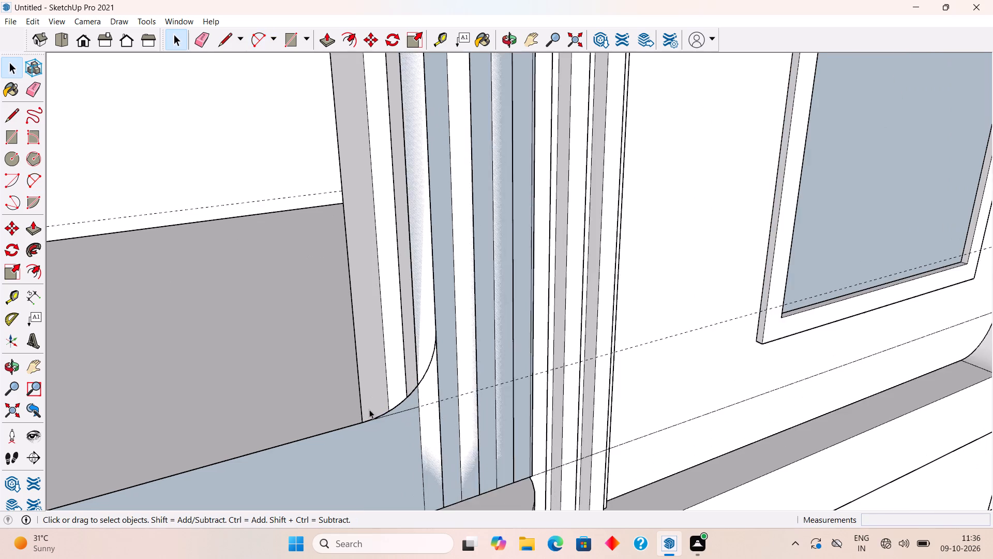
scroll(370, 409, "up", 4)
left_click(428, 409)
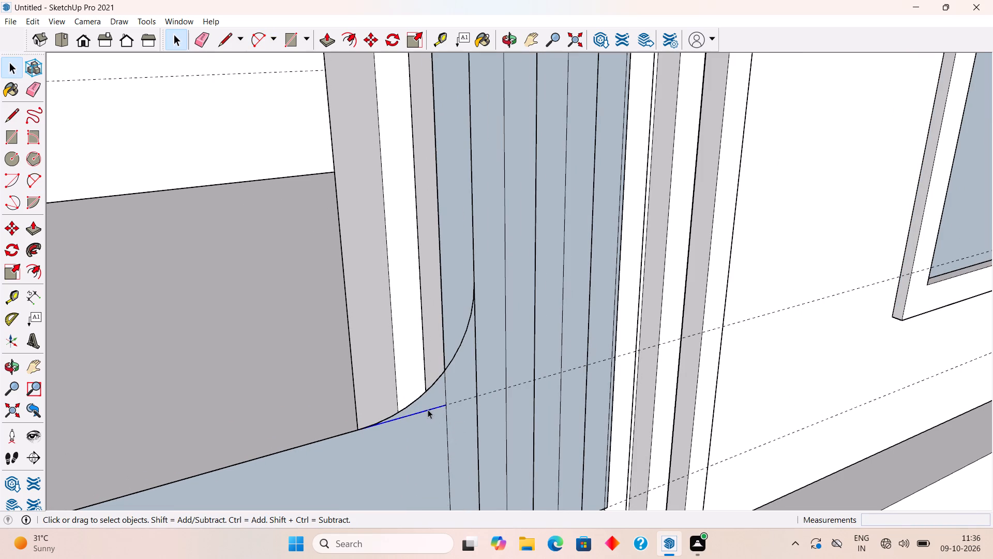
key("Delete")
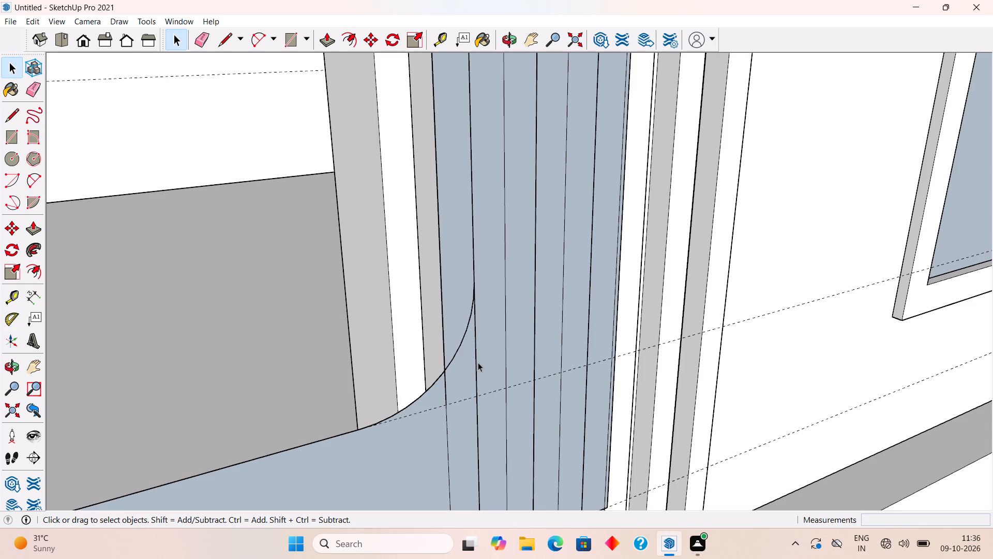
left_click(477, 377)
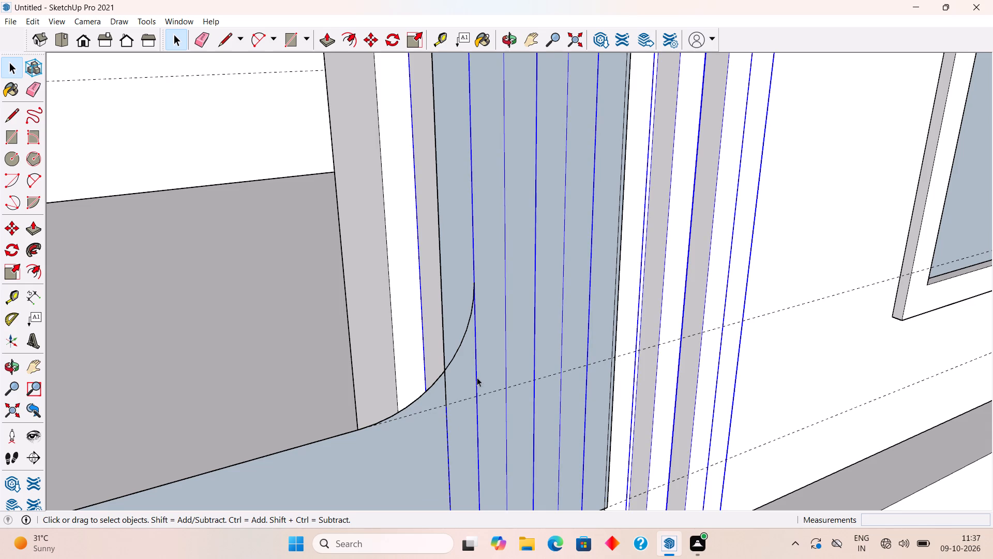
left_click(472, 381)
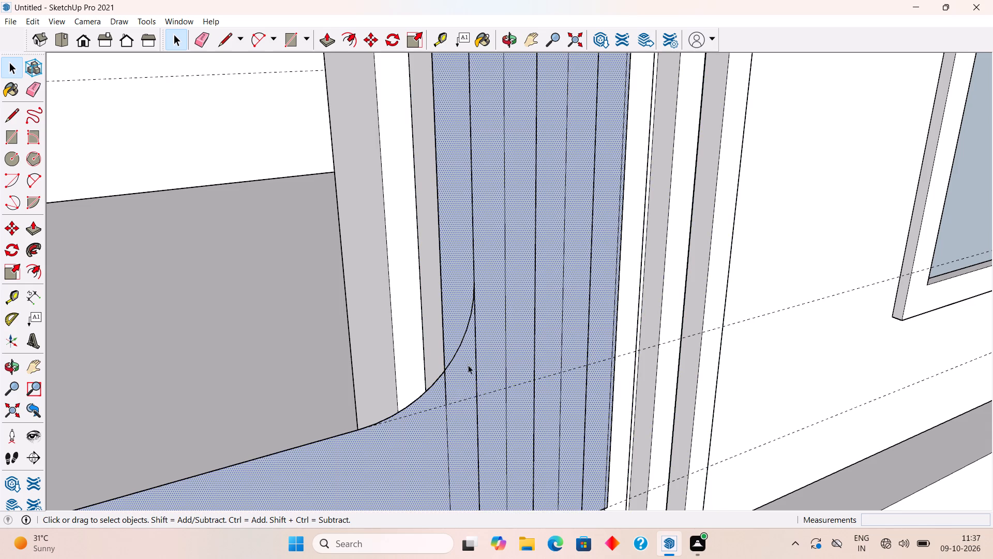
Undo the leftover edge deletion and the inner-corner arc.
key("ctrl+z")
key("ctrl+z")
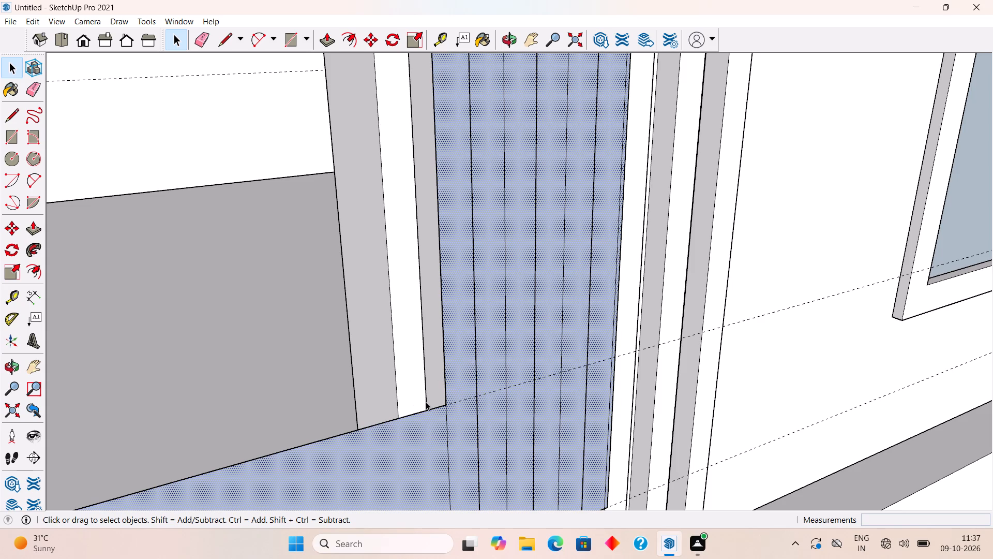
Round the L-shaped face's inner corner with a tangent arc from the ledge's top edge to the upright strip's own edge.
key("a")
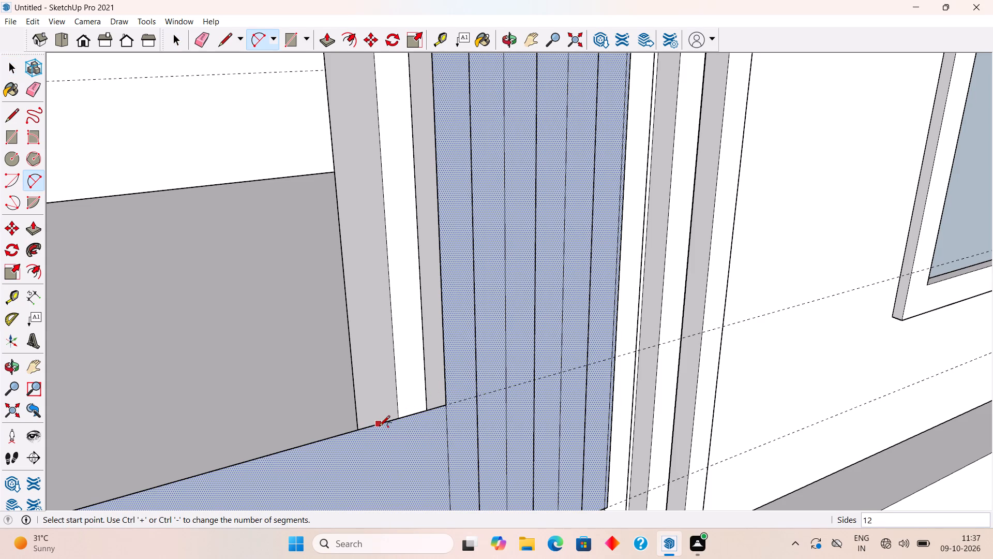
left_click(379, 427)
left_click(446, 338)
left_click(446, 338)
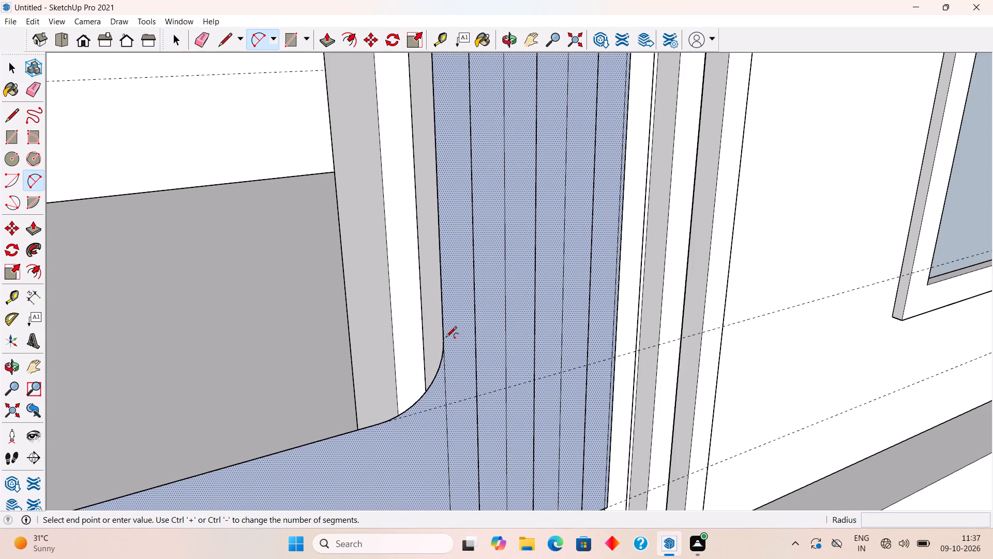
key("space")
scroll(447, 364, "up", 2)
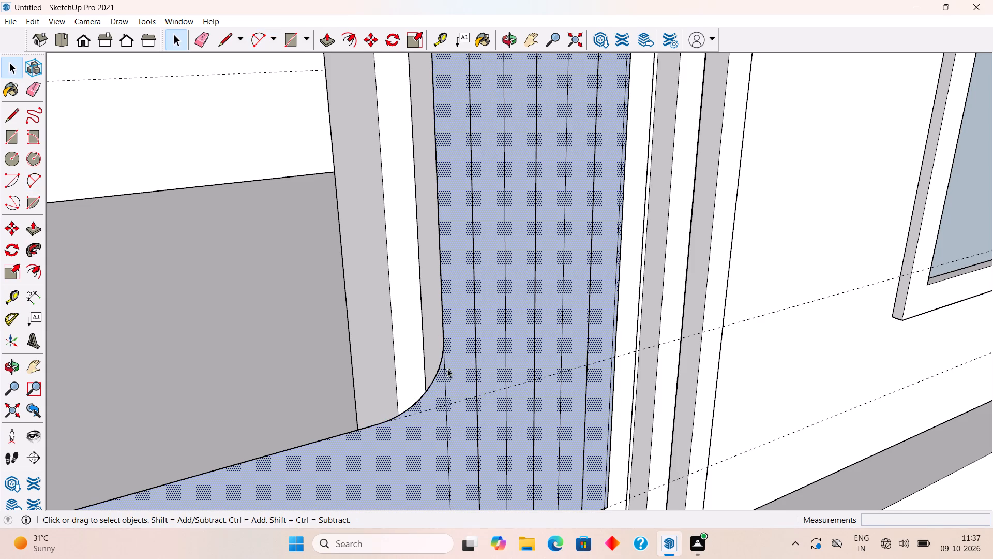
scroll(447, 369, "up", 4)
left_click(444, 394)
double_click(444, 394)
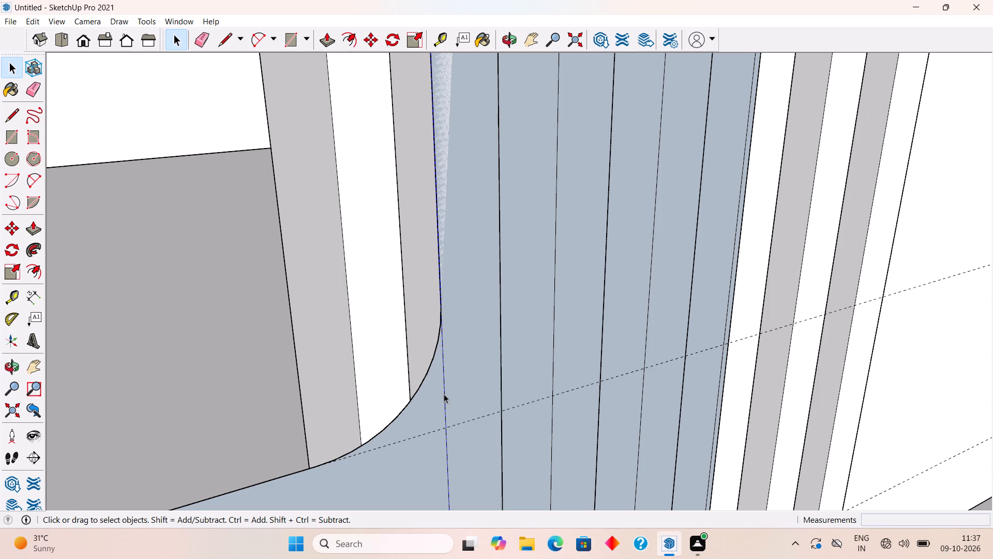
scroll(444, 394, "down", 5)
left_click(425, 434)
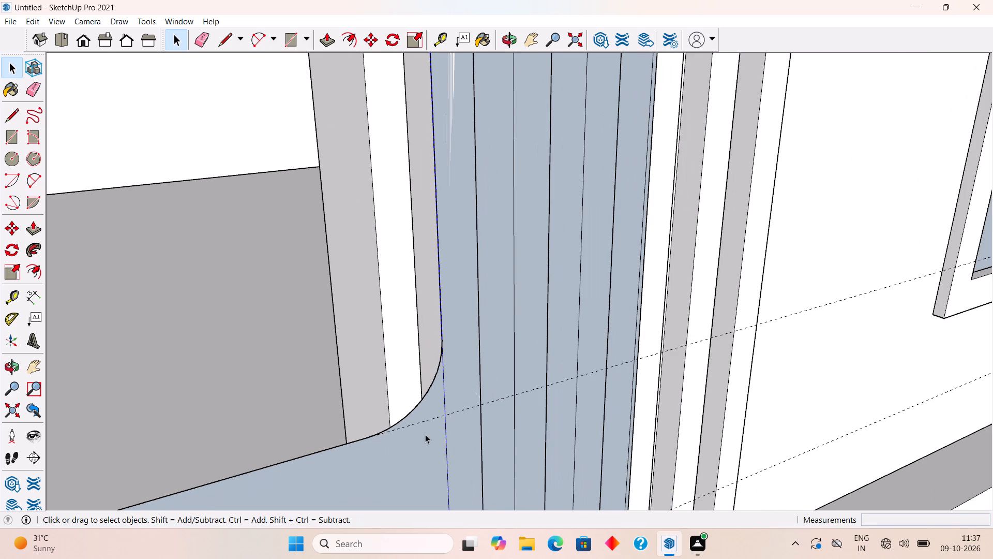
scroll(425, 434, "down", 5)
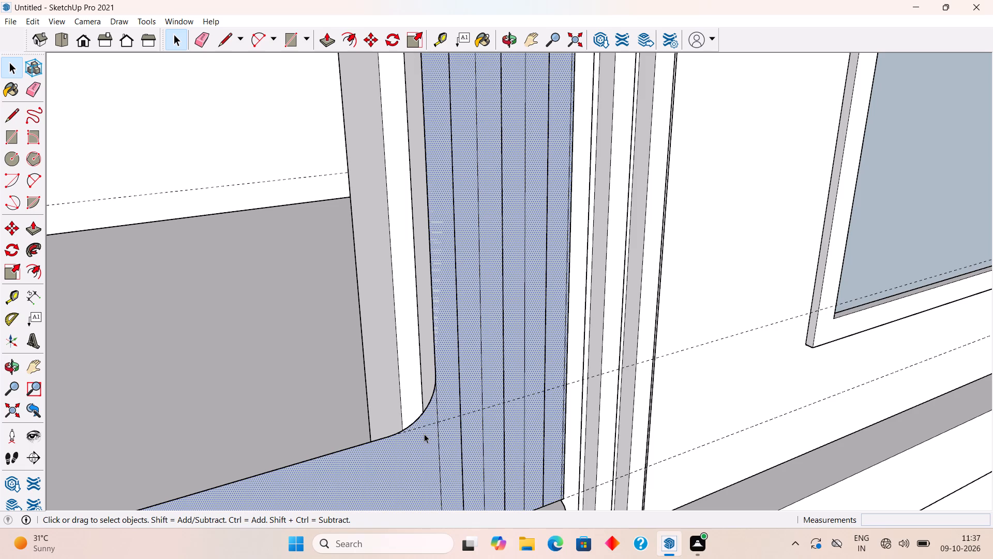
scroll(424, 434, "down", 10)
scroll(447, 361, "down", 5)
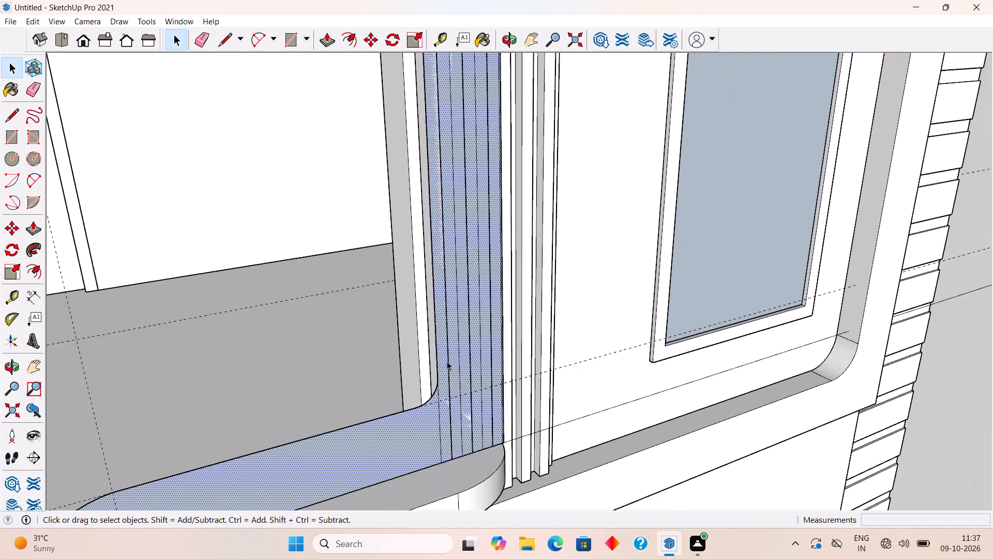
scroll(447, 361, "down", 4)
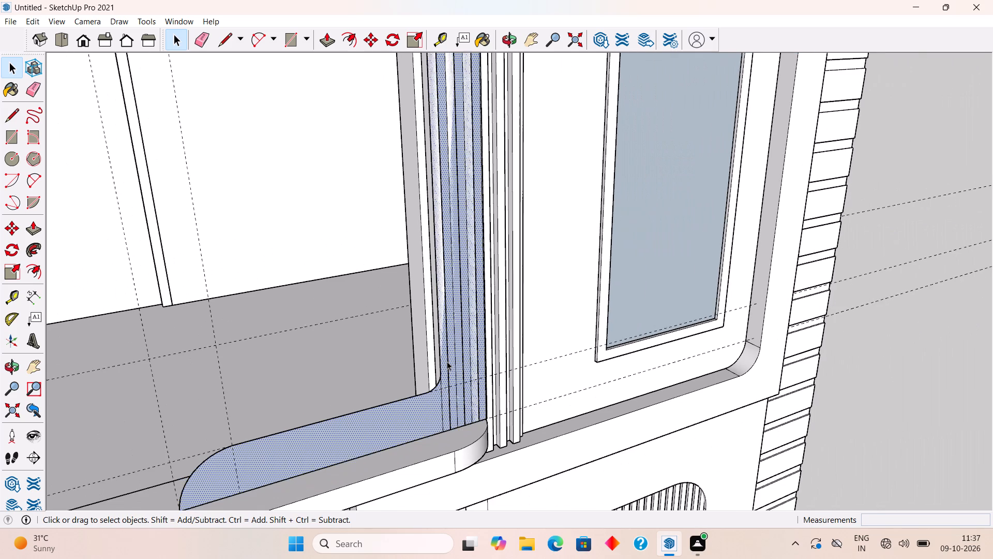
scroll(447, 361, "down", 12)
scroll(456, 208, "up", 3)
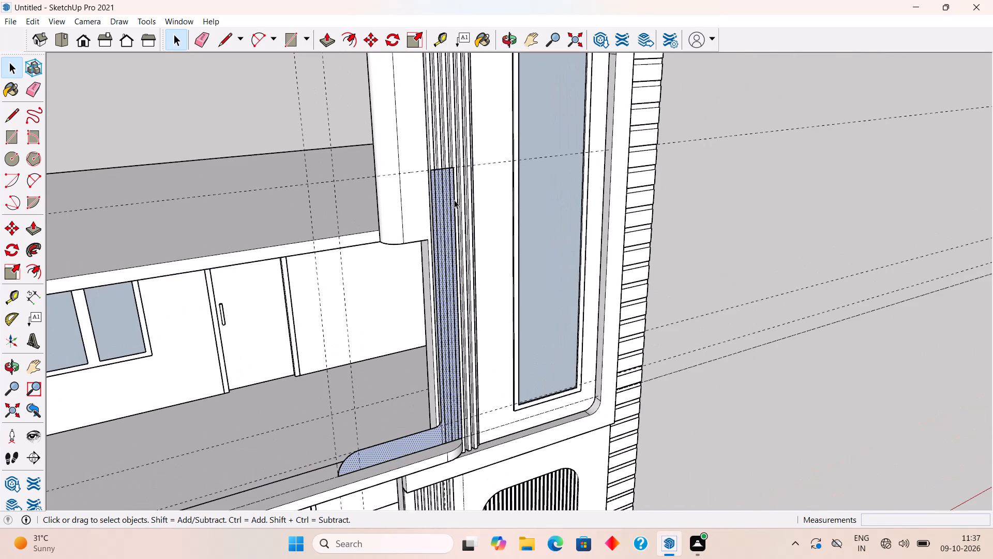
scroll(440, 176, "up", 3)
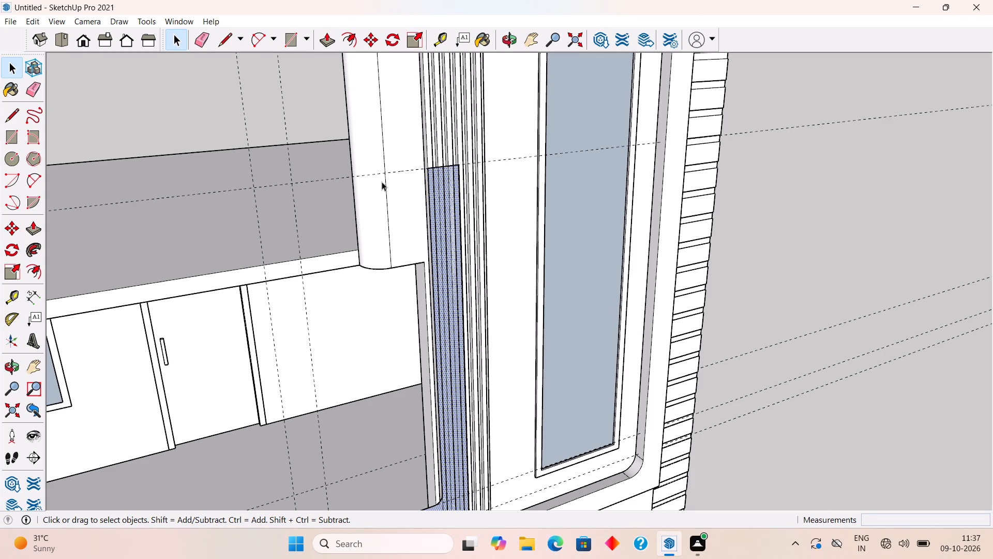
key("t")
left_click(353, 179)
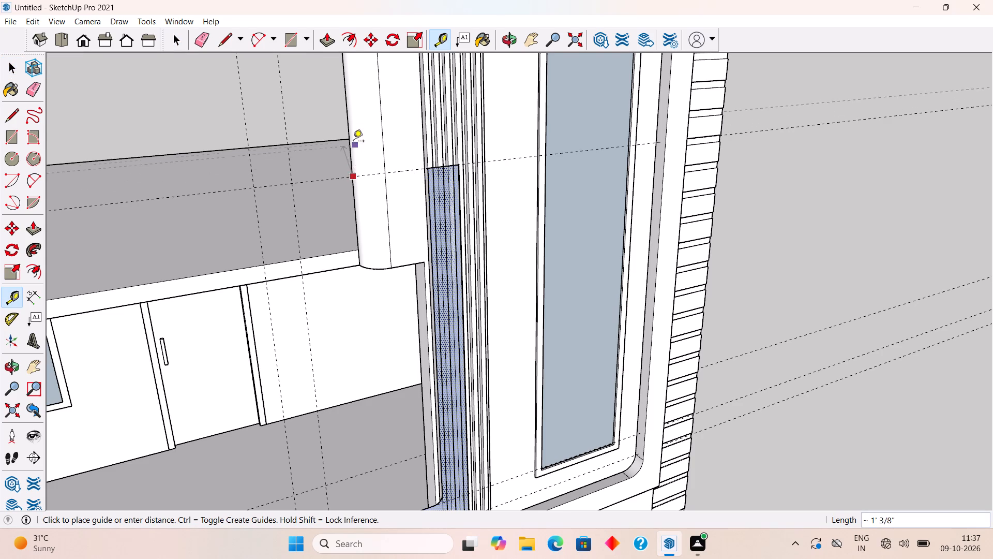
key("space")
Place a horizontal guide 1' above the guide at the top of the upright strip.
key("t")
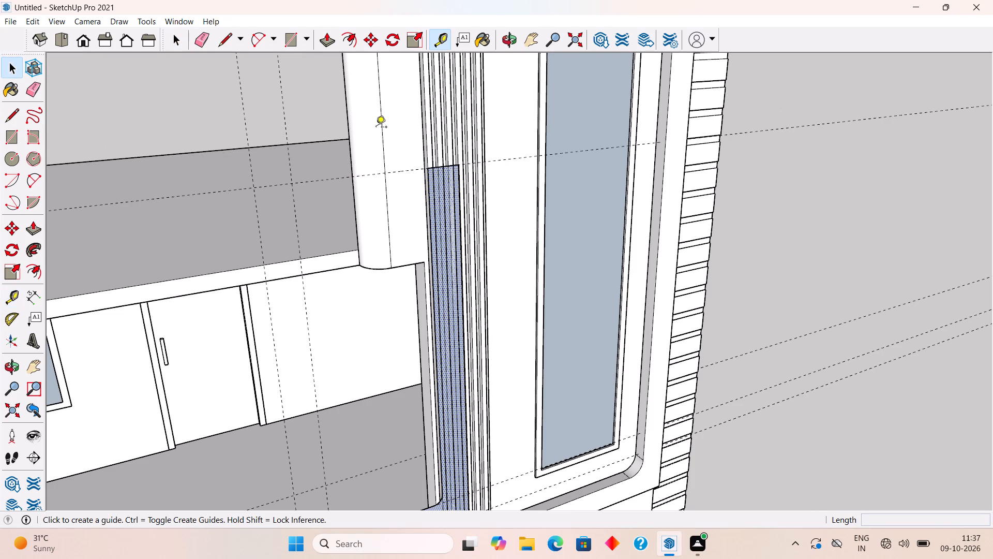
left_click(414, 172)
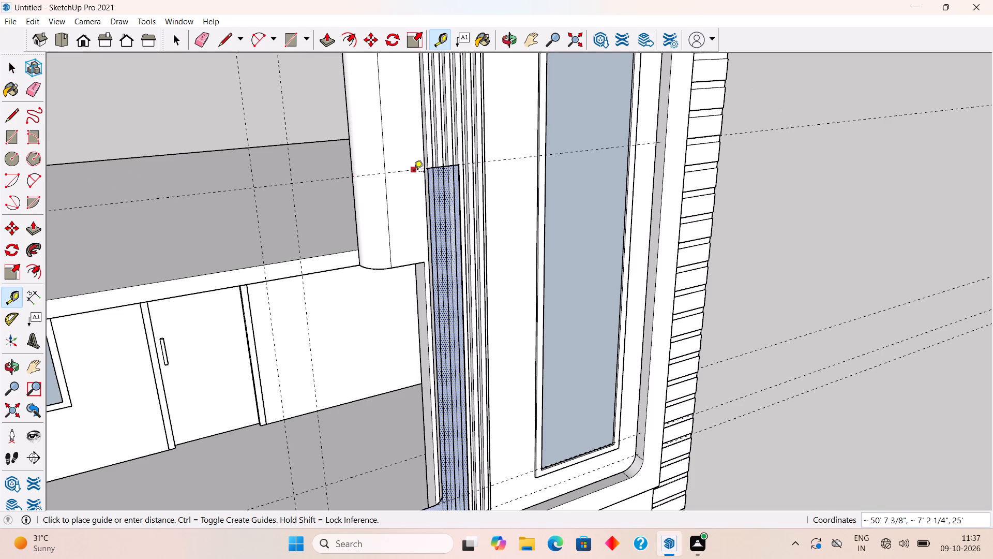
type("1'")
key("Return")
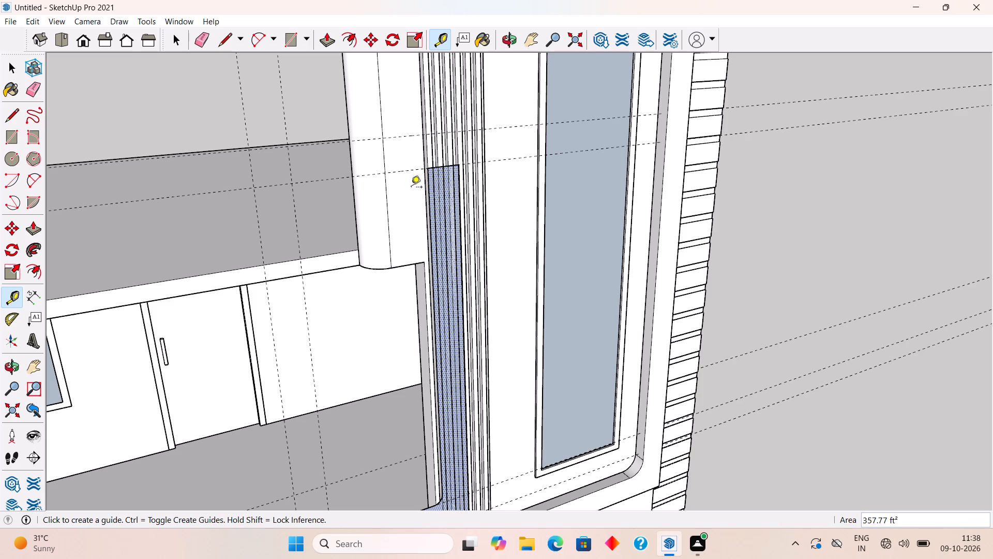
Place another horizontal guide 3' below the upper guide, across the opening beside the tower.
scroll(408, 202, "down", 6)
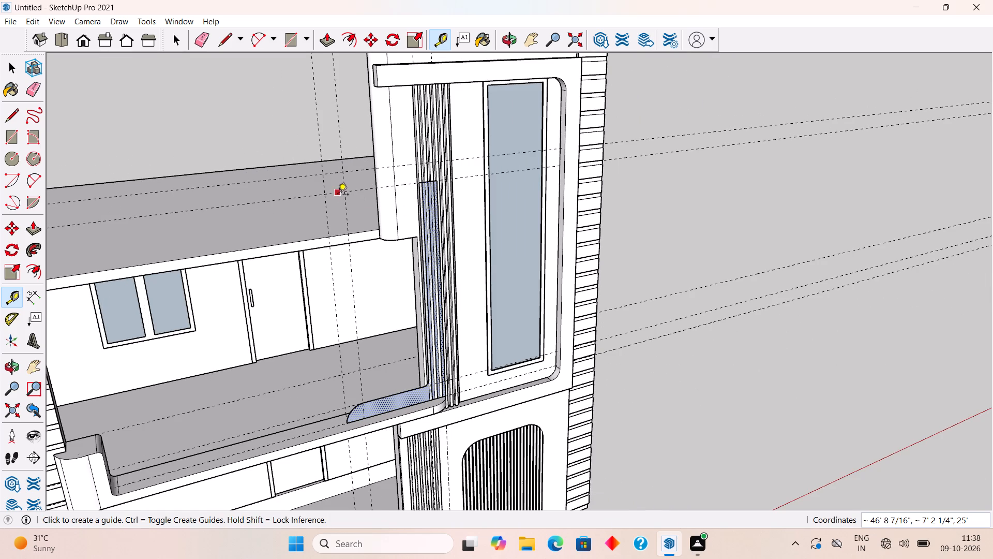
scroll(338, 195, "down", 2)
left_click(284, 182)
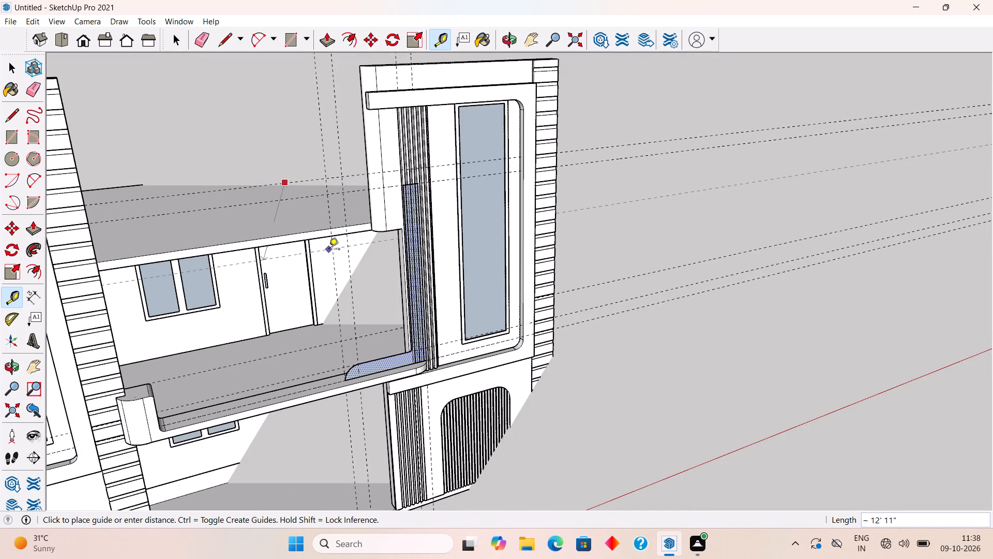
type("3'")
key("Return")
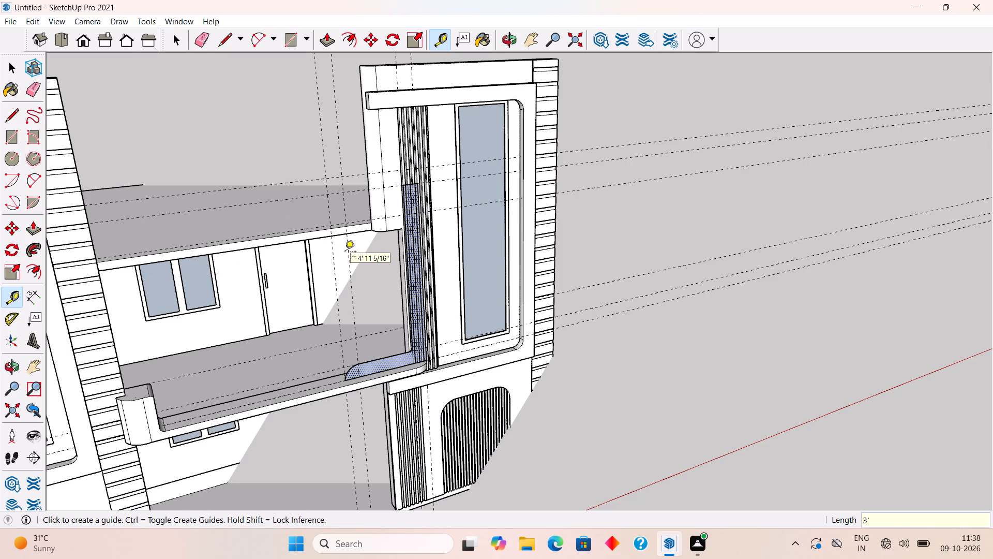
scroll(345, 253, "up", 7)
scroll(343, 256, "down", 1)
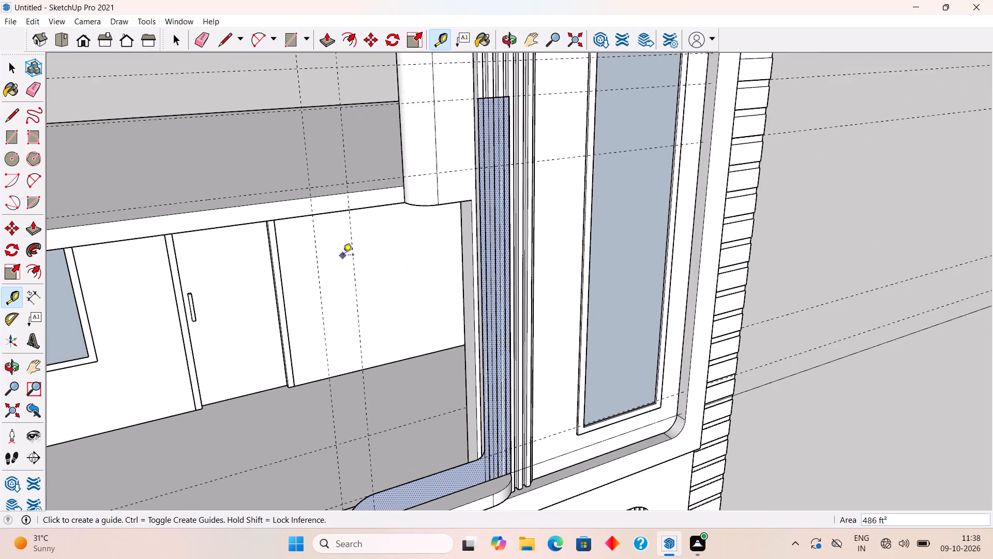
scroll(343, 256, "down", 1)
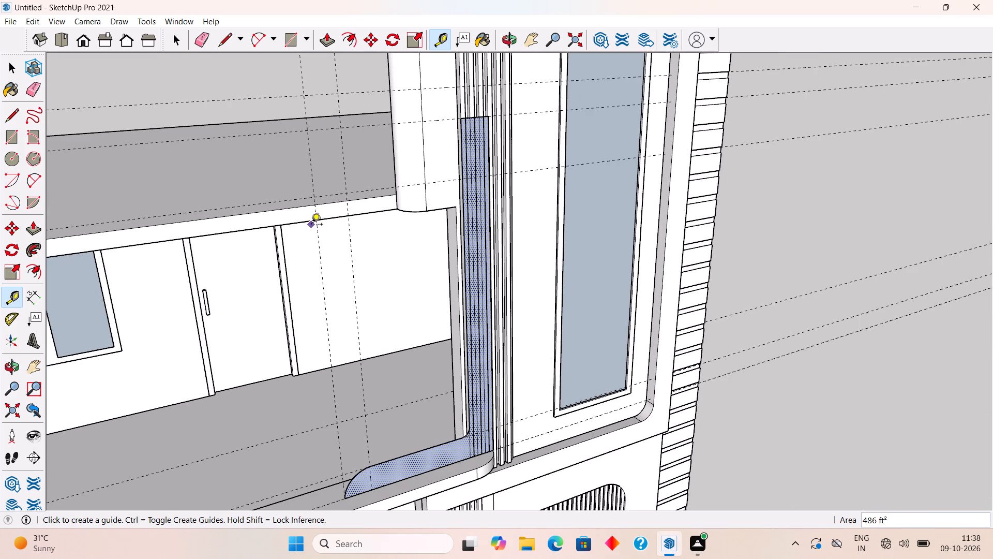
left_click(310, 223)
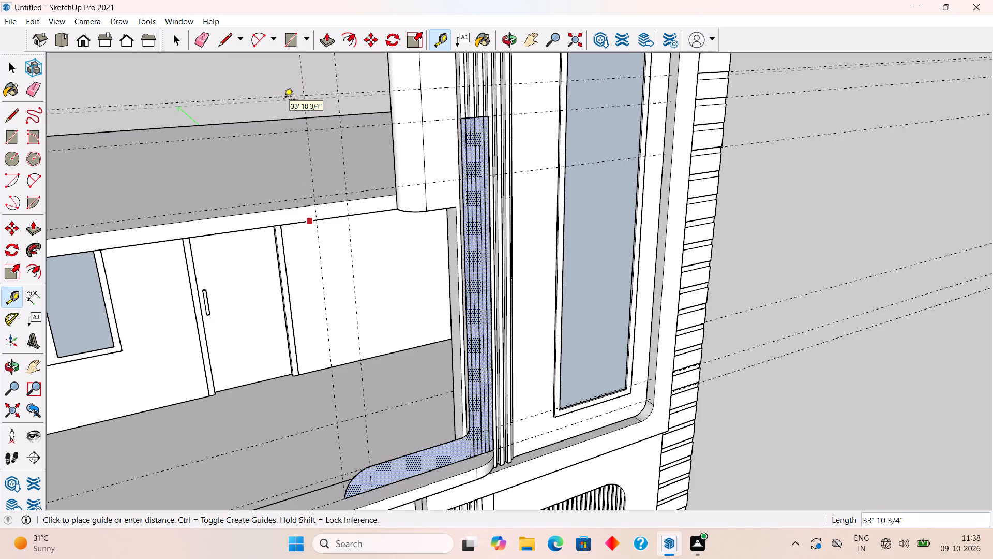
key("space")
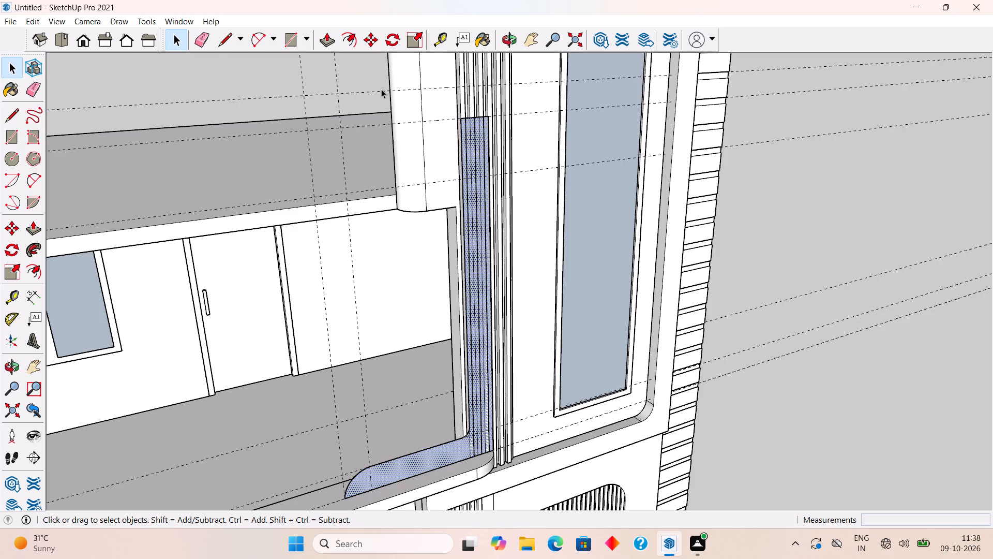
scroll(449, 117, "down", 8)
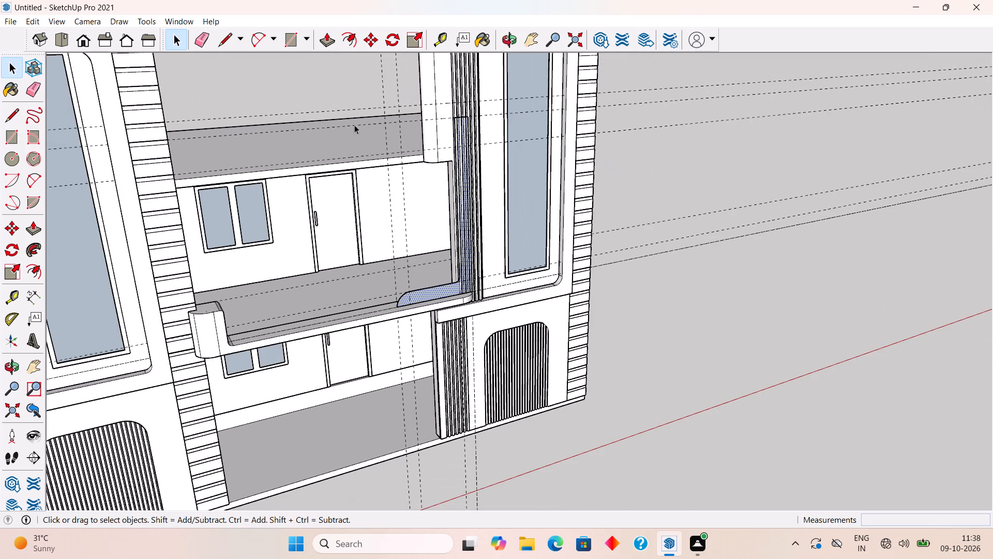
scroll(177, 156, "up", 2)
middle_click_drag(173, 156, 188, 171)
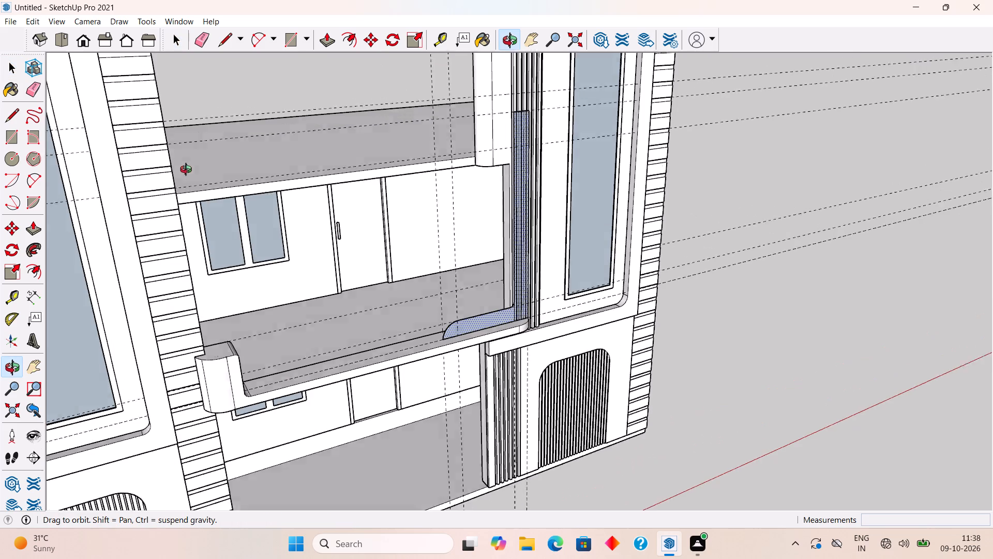
Draw a rectangle about 13' 5 13/16" by 3' between the two horizontal guides, ending at the upright strip's inner edge.
middle_click_drag(188, 171, 174, 194)
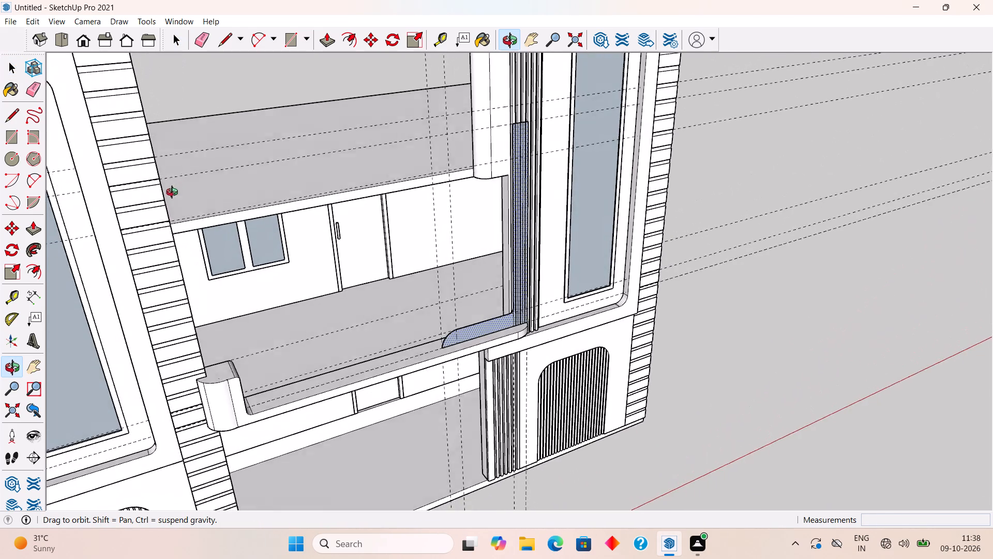
middle_click_drag(174, 194, 141, 232)
scroll(265, 187, "up", 1)
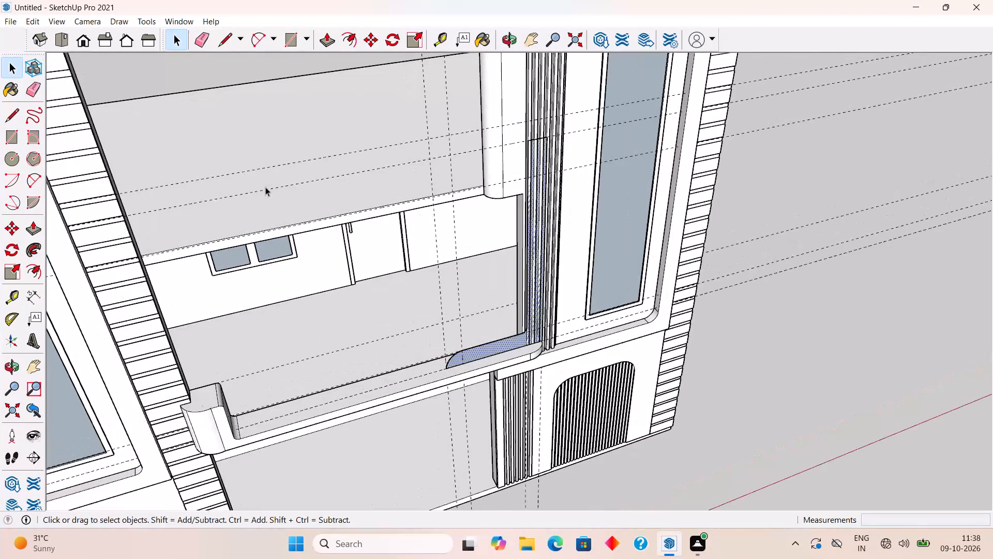
key("r")
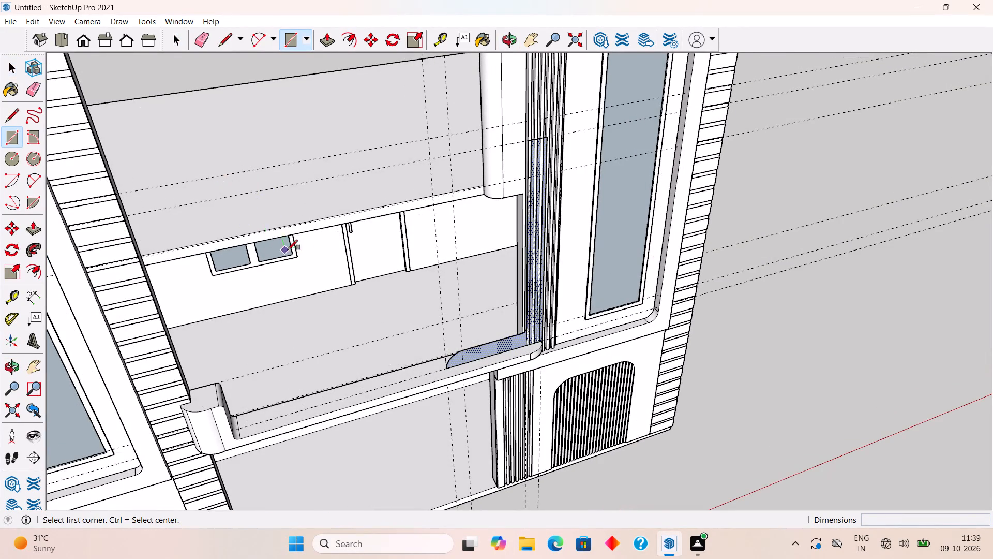
scroll(307, 251, "down", 2)
middle_click_drag(395, 210, 394, 173)
scroll(307, 150, "up", 2)
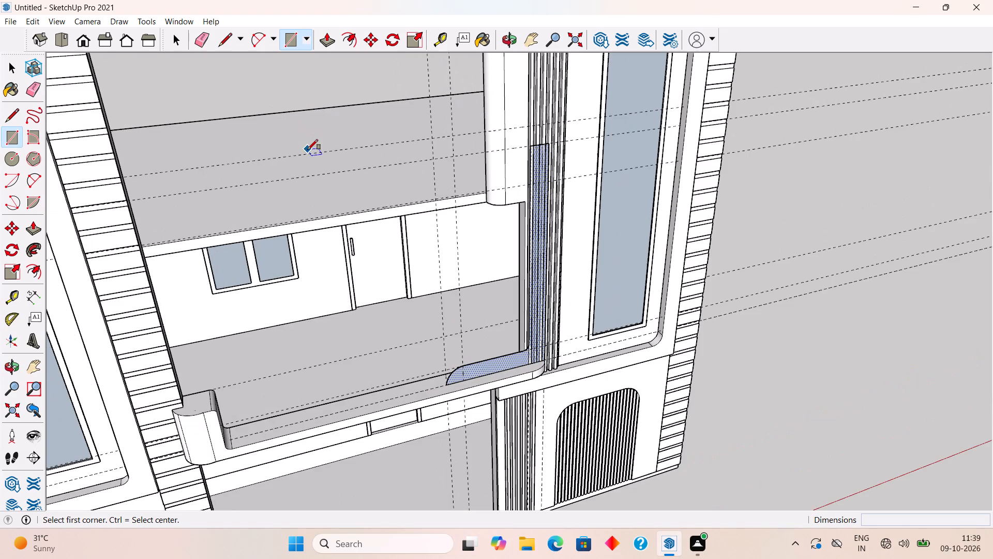
left_click(239, 163)
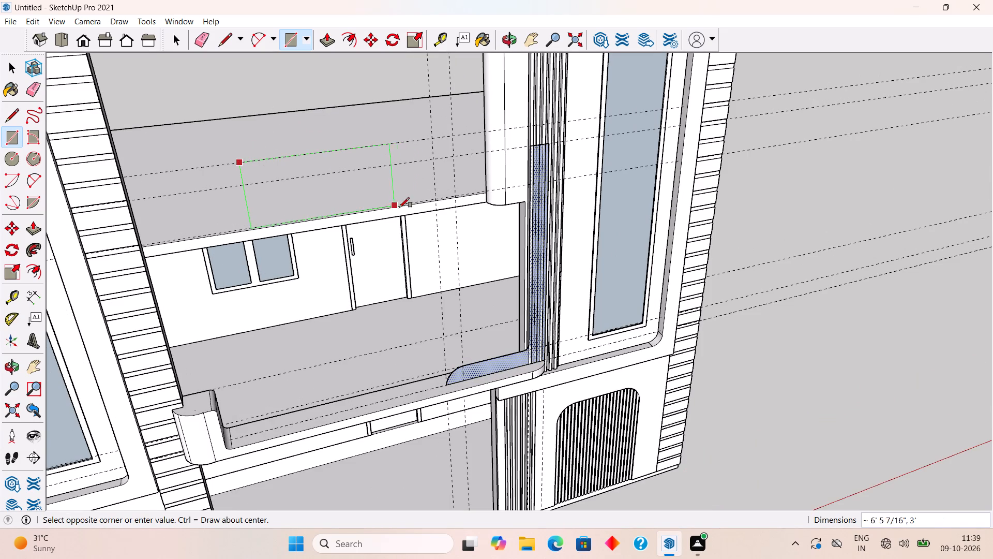
scroll(502, 189, "up", 7)
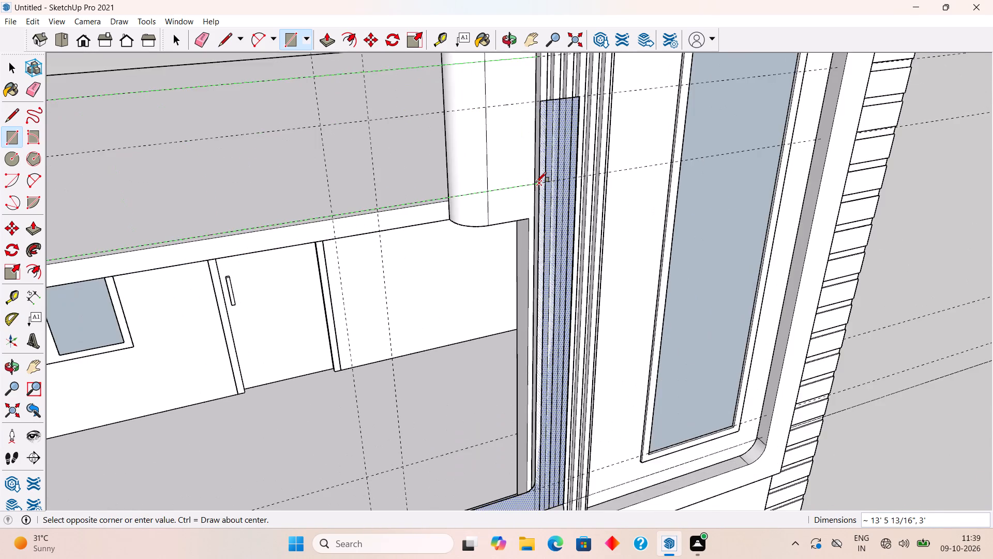
scroll(536, 182, "up", 15)
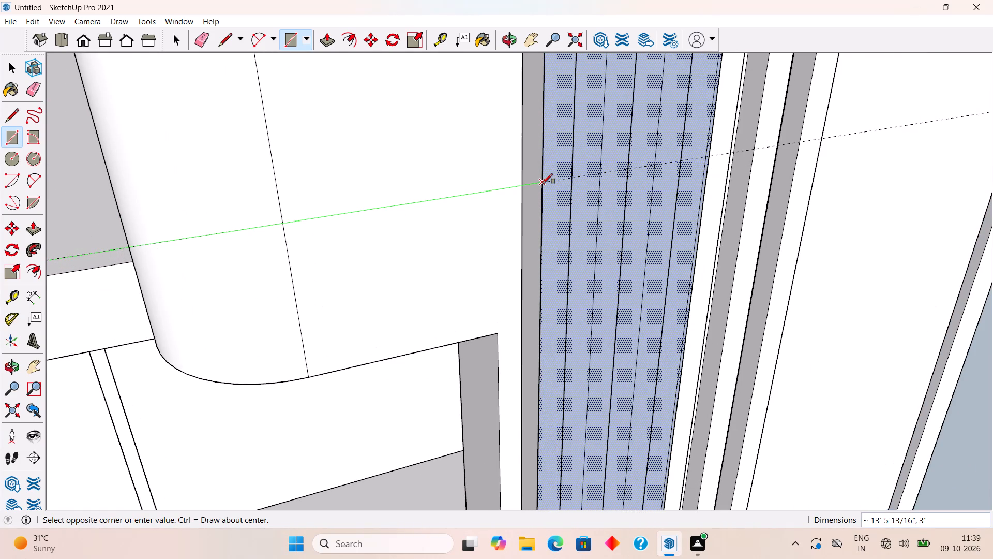
left_click(543, 184)
Draw an arc with a bulge of about 4 1/8" from the rectangle's upper corner to the upright strip's outer top corner.
scroll(543, 184, "down", 20)
scroll(543, 184, "down", 4)
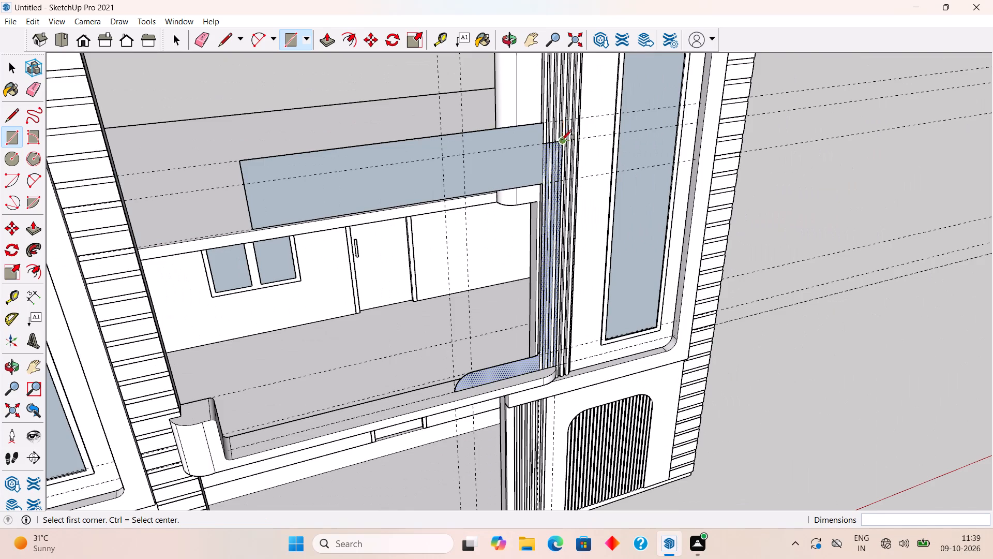
scroll(552, 131, "up", 12)
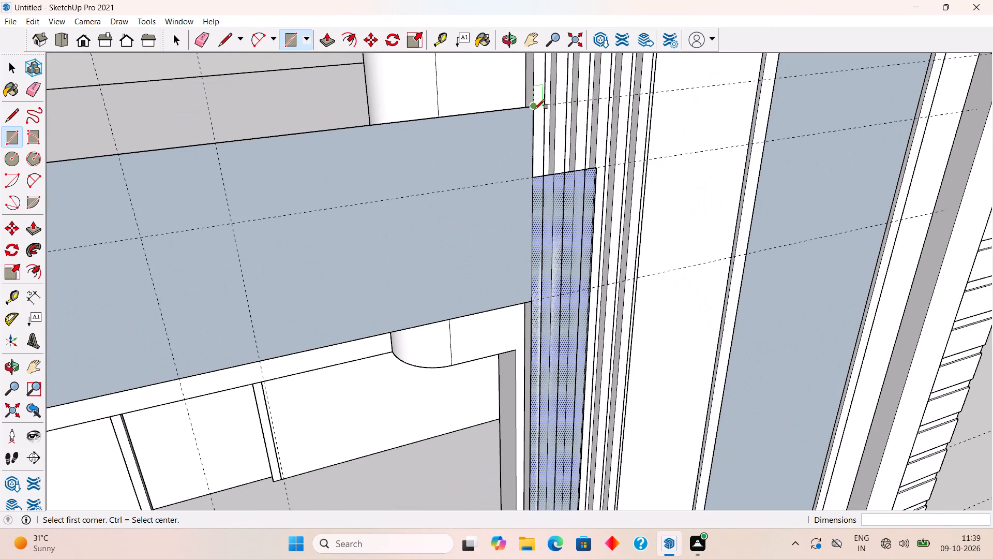
left_click(535, 109)
key("space")
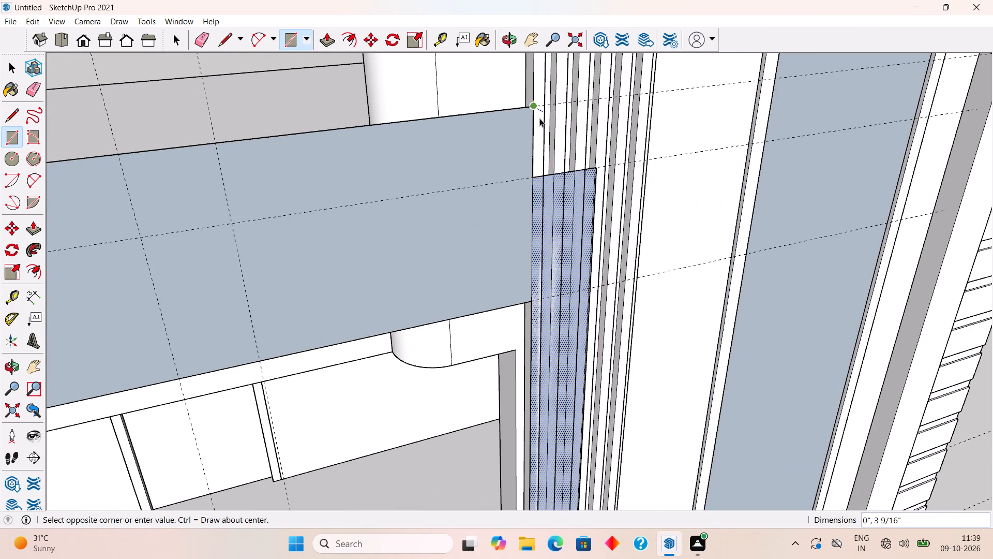
key("a")
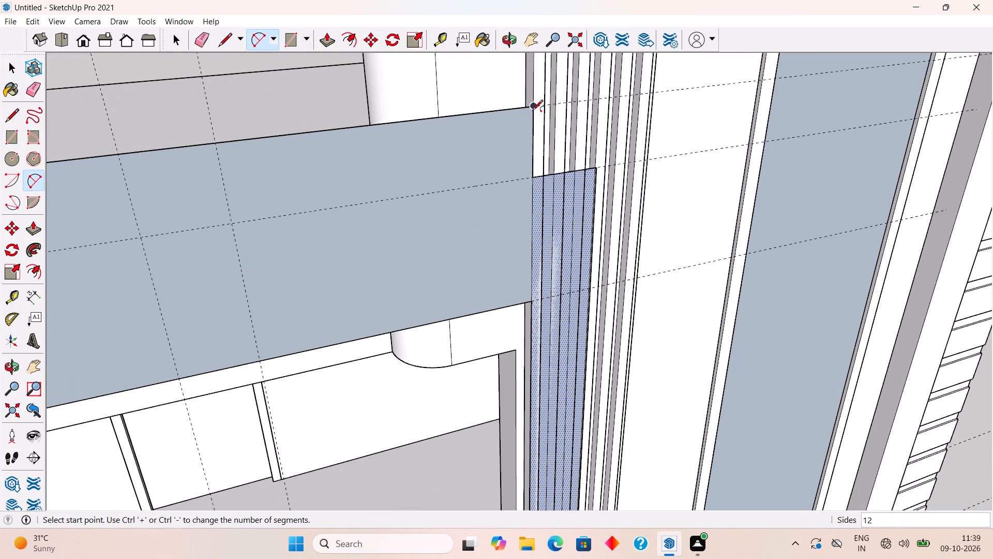
left_click(530, 110)
left_click(596, 166)
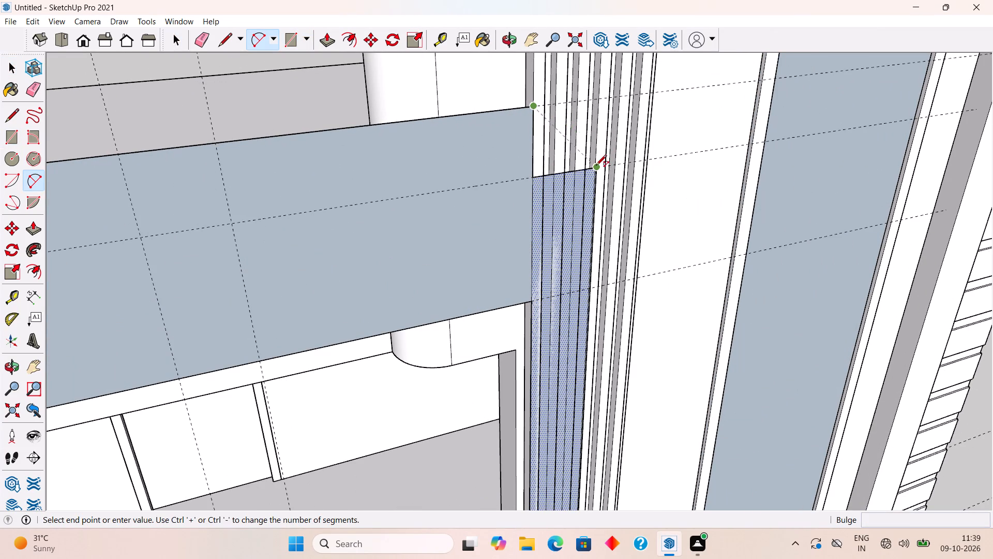
left_click(600, 138)
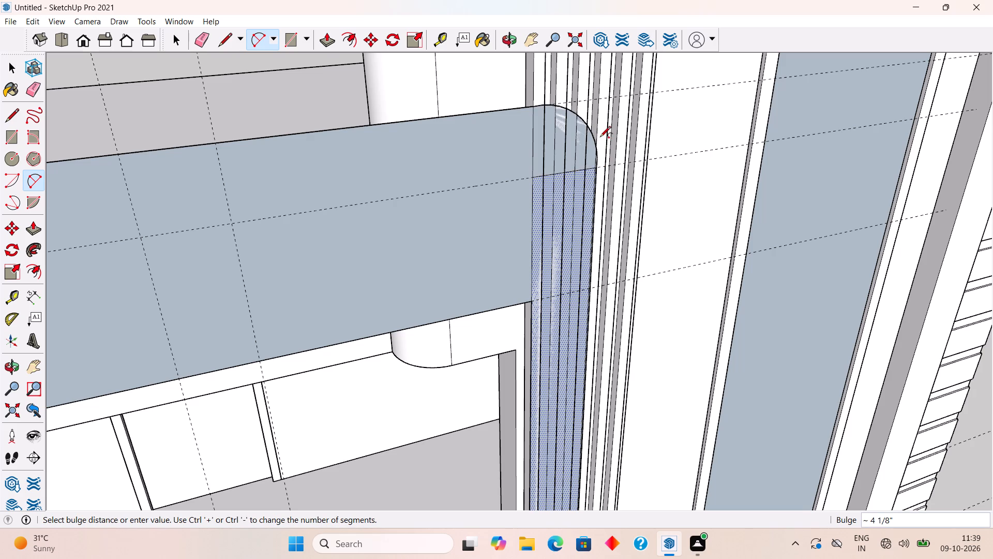
Delete the vertical and horizontal edges separating the rectangle, the rounded corner and the upright strip.
key("space")
scroll(515, 174, "up", 6)
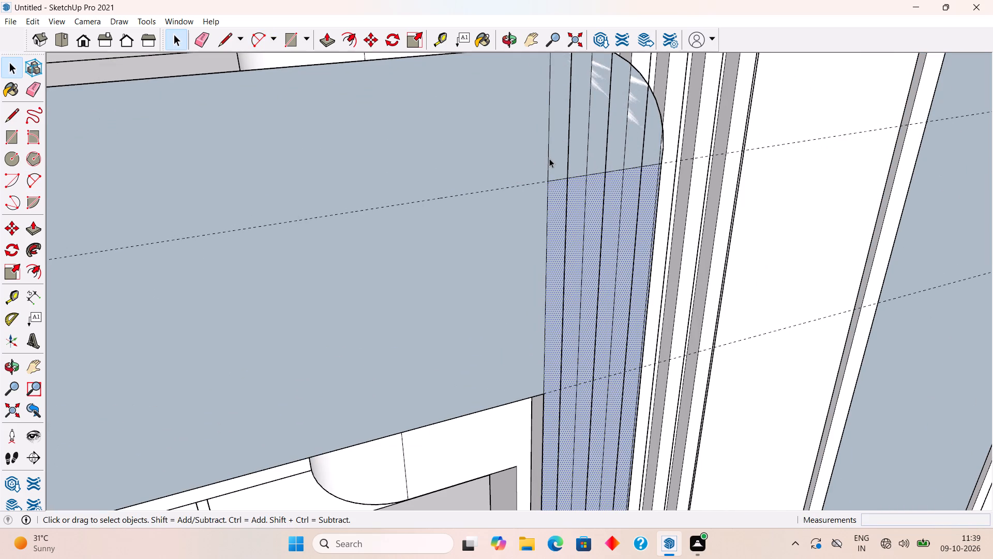
left_click(548, 163)
key("Delete")
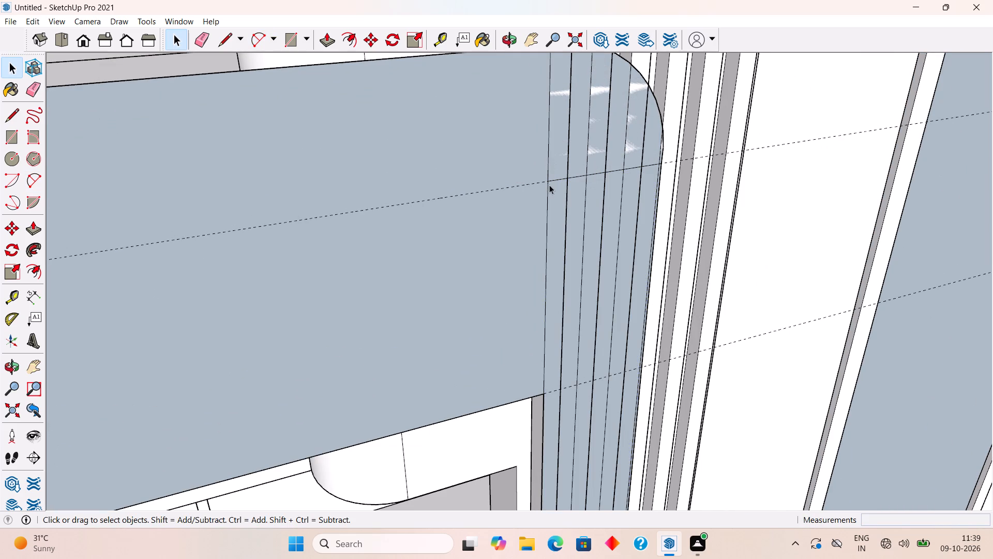
left_click(553, 181)
key("Delete")
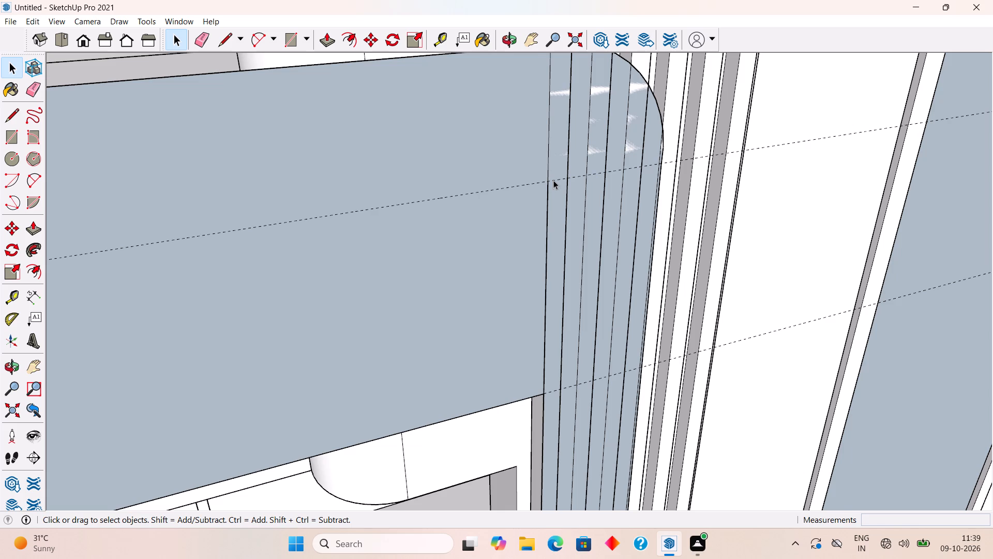
Extend the band with a rectangle about 4' 6" by 3' from its free upper corner to the stepped pier's edge.
scroll(553, 180, "down", 18)
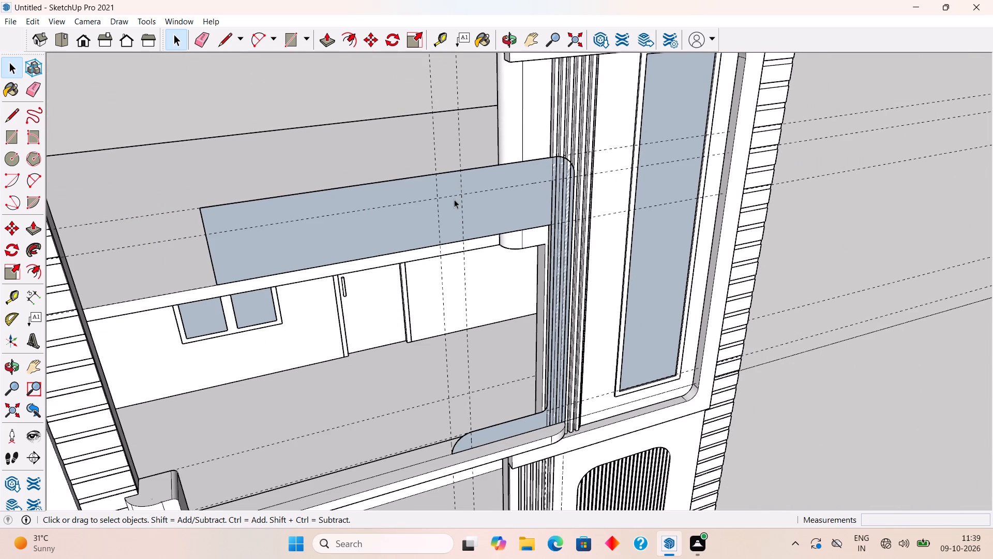
scroll(354, 211, "down", 2)
middle_click_drag(233, 247, 290, 237)
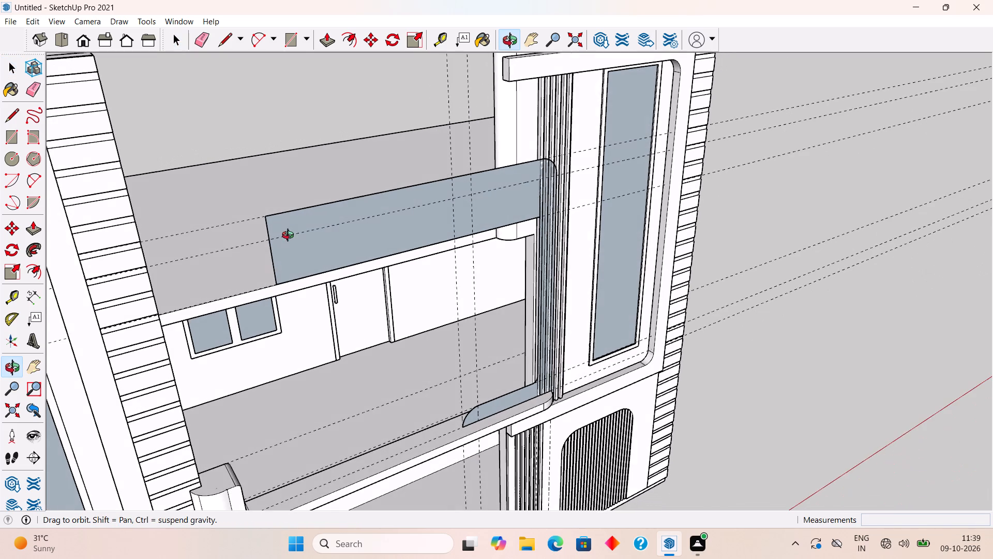
middle_click_drag(290, 237, 291, 237)
scroll(136, 249, "up", 10)
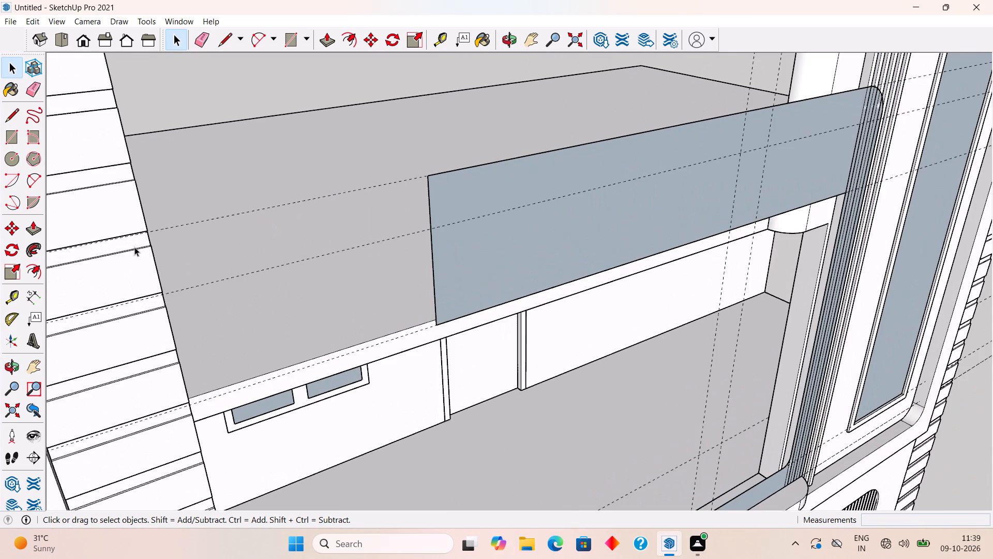
key("r")
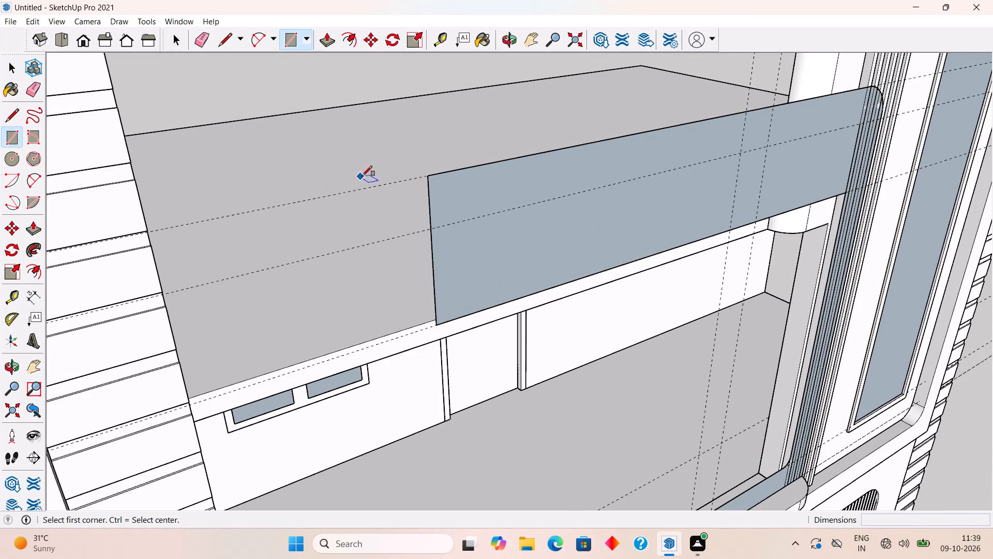
left_click(428, 178)
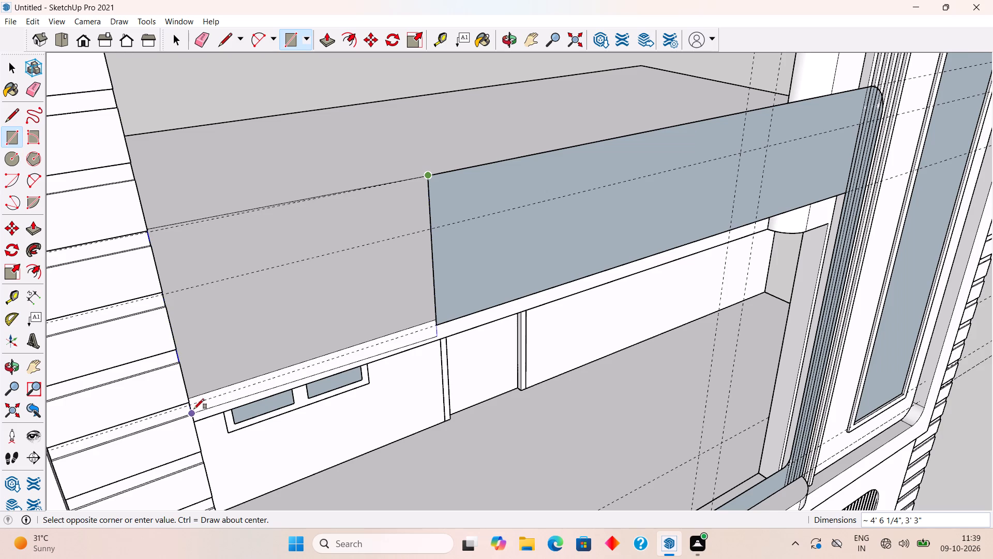
scroll(194, 409, "up", 11)
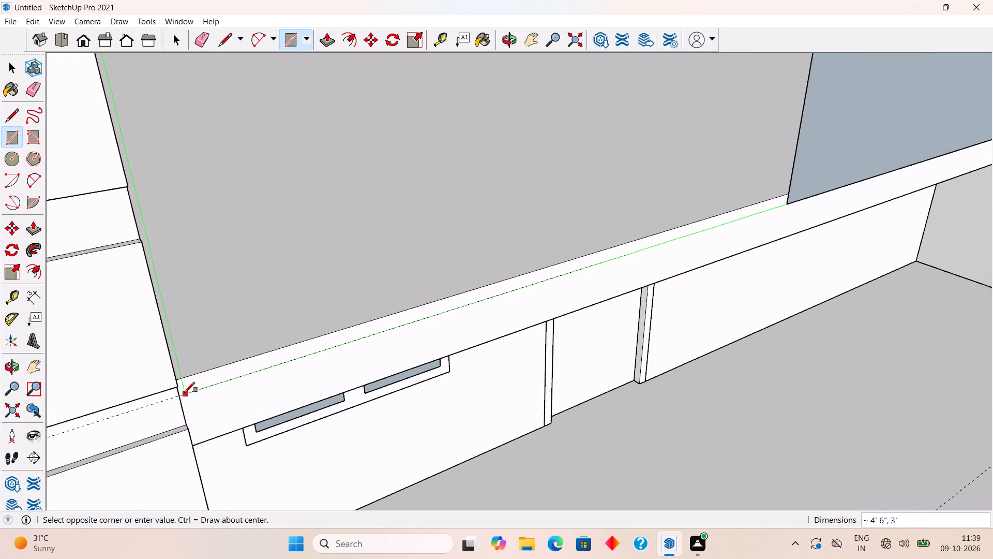
left_click(186, 393)
Delete the vertical edge dividing the two rectangles of the horizontal band.
middle_click_drag(188, 393, 297, 398)
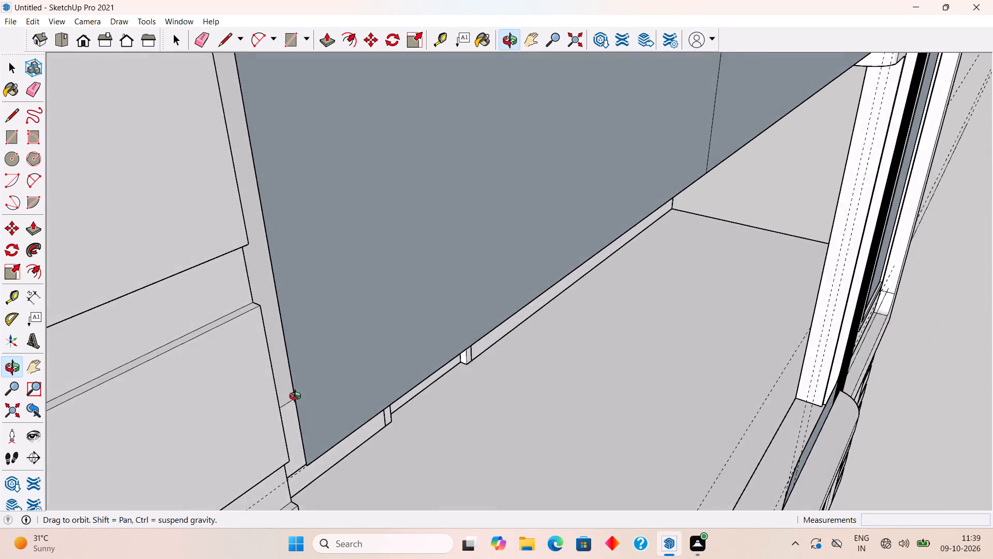
middle_click_drag(297, 398, 367, 385)
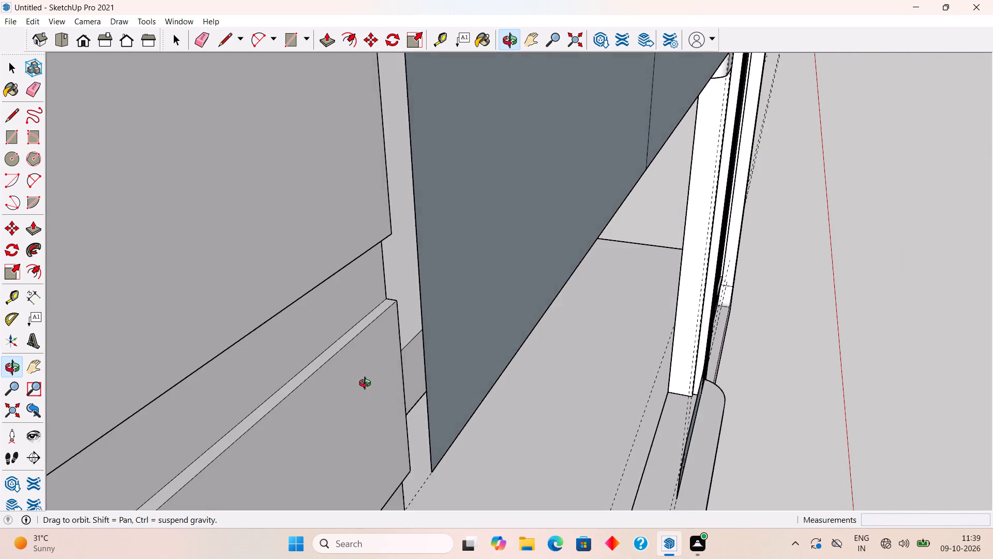
middle_click_drag(367, 385, 369, 369)
scroll(369, 369, "down", 8)
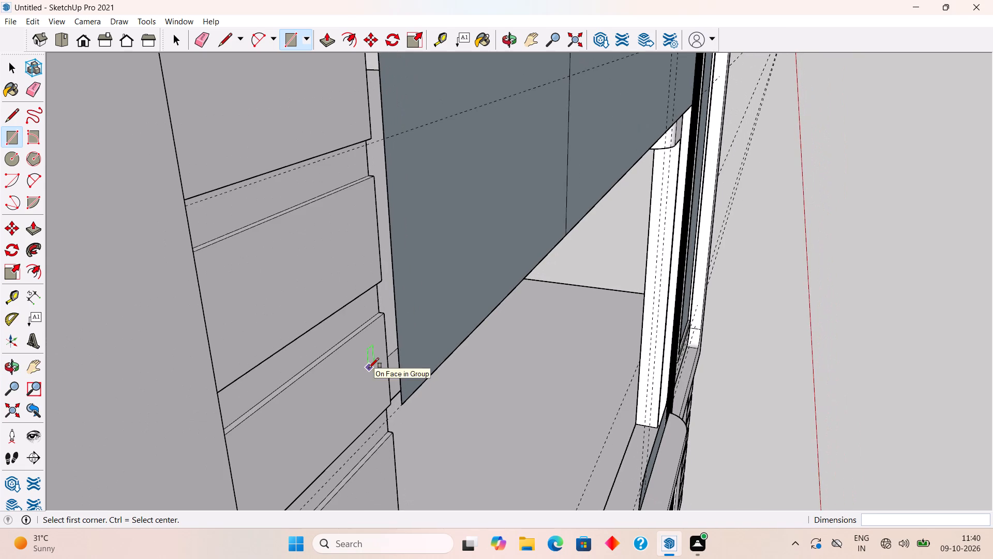
key("space")
scroll(369, 368, "down", 5)
scroll(563, 206, "up", 4)
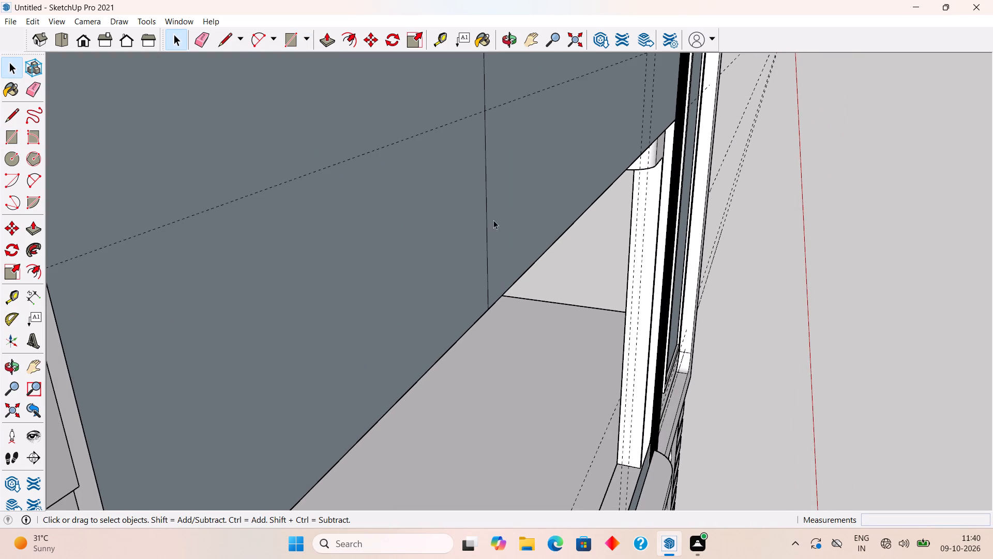
left_click(486, 238)
key("Delete")
Push/Pull the merged band, strip and ledge face outward about 9 3/16", up to the curved end block by the pier.
scroll(486, 238, "down", 11)
middle_click_drag(469, 247, 389, 268)
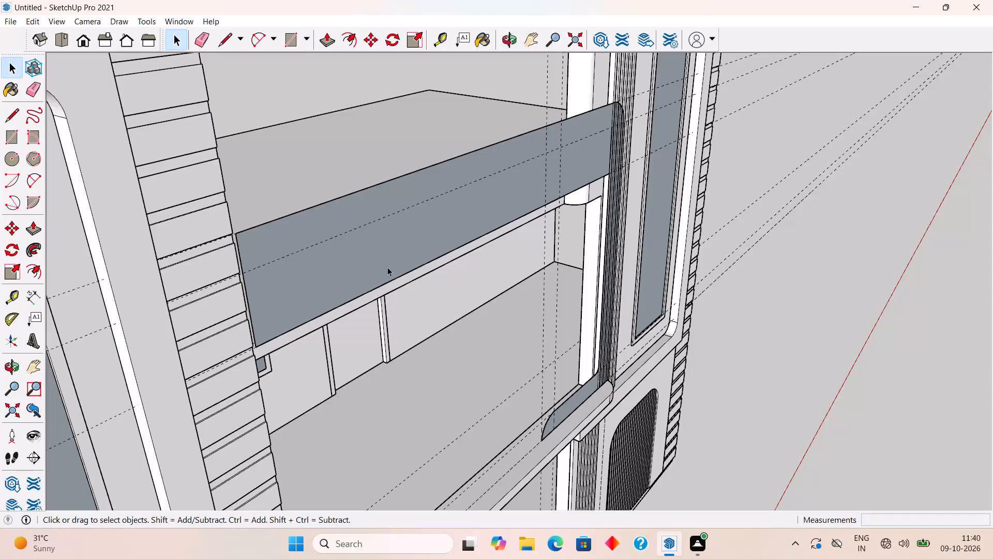
left_click(387, 267)
key("p")
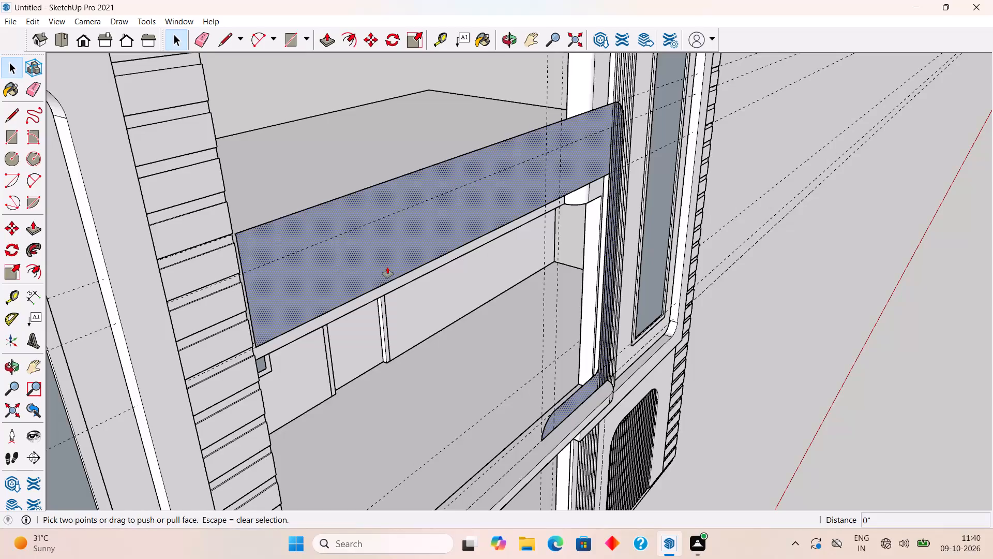
left_click(387, 267)
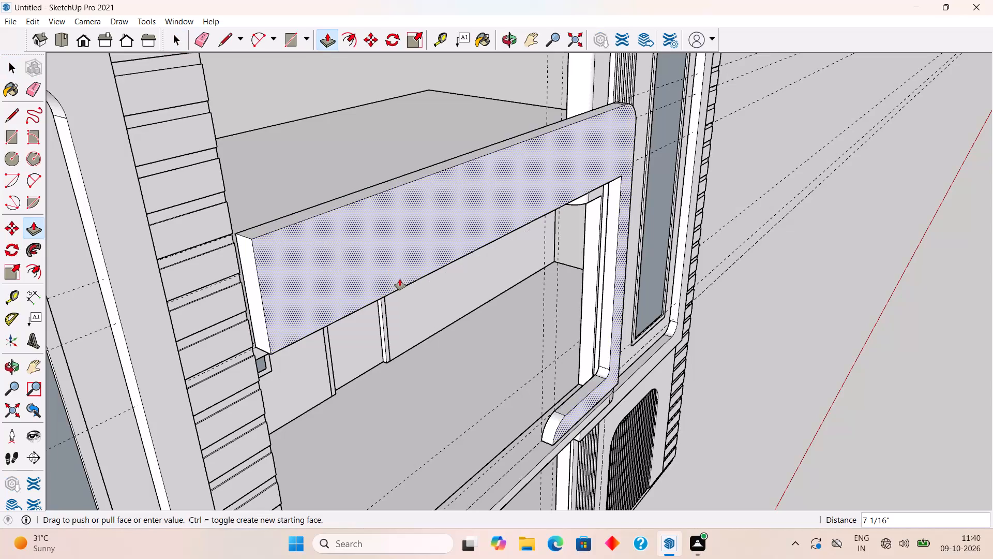
scroll(400, 279, "down", 7)
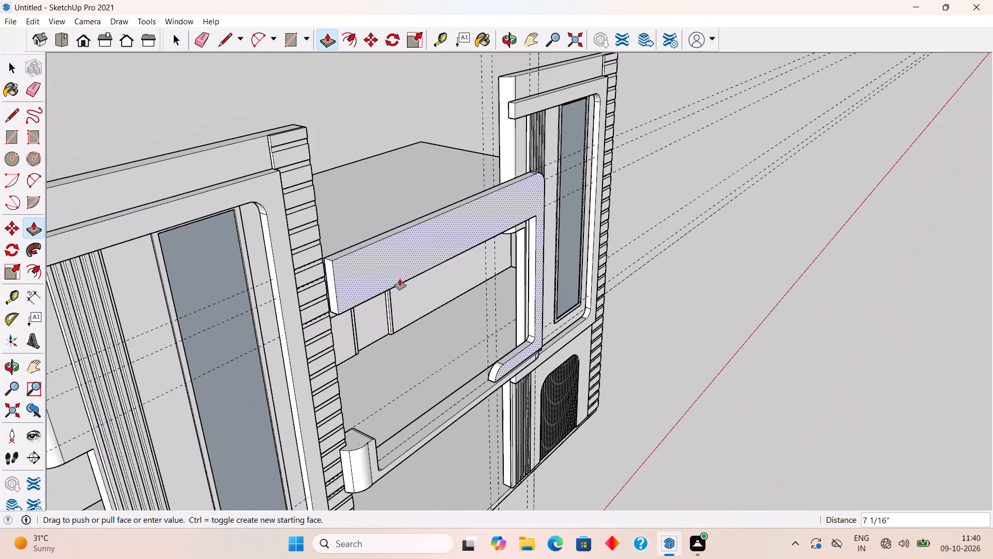
left_click(363, 449)
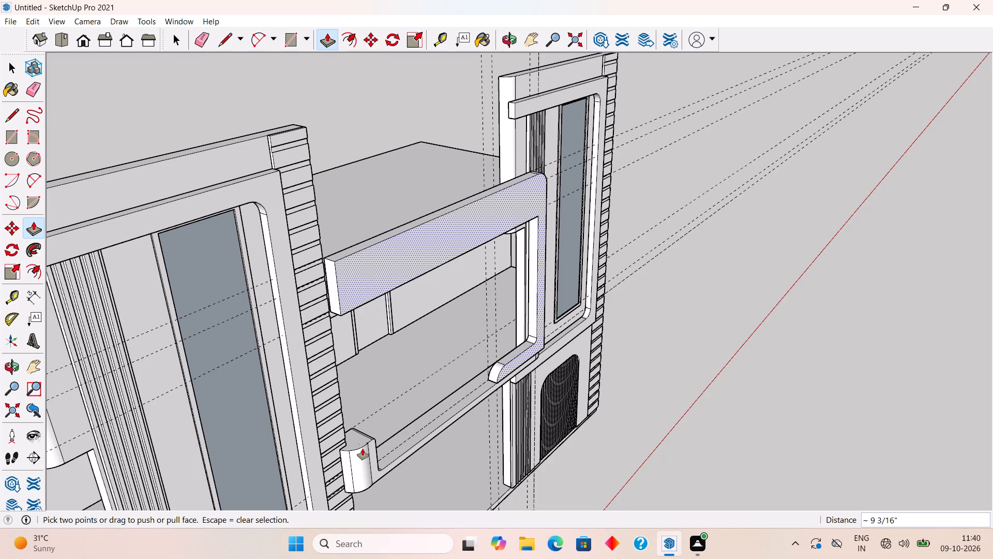
Push the extruded frame's front face back 2".
left_click(381, 274)
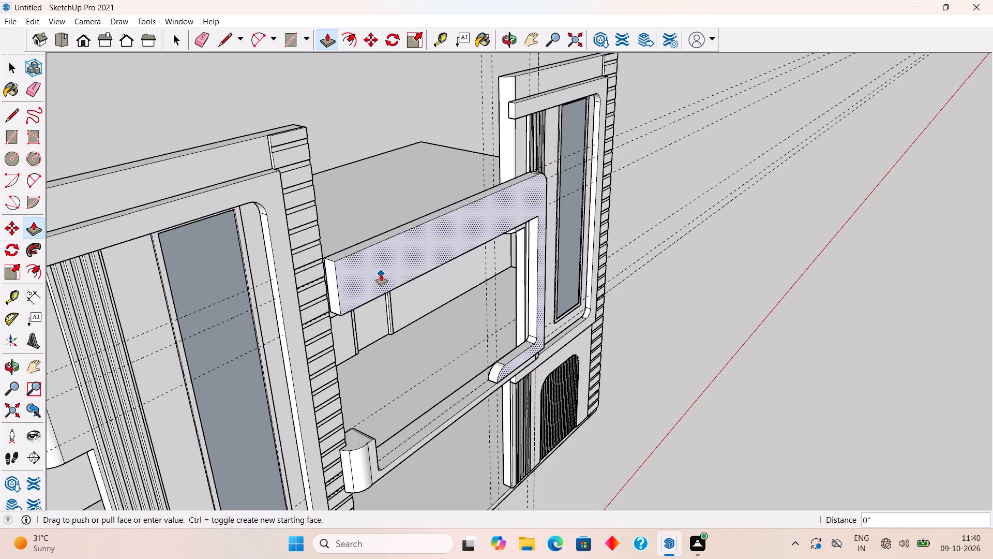
type("2\"")
key("Return")
Push the frame's front face back a further 2".
scroll(379, 269, "up", 6)
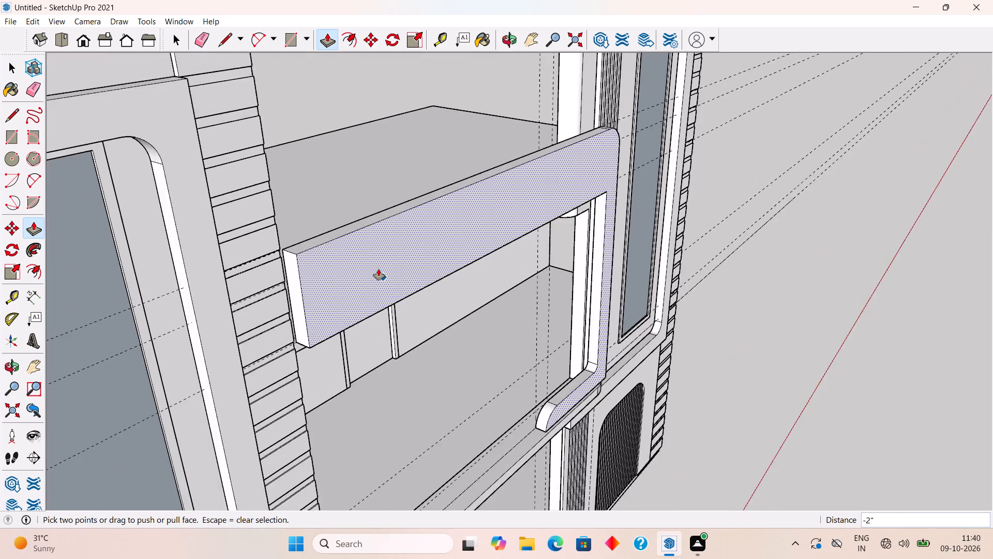
scroll(630, 370, "up", 4)
left_click(582, 406)
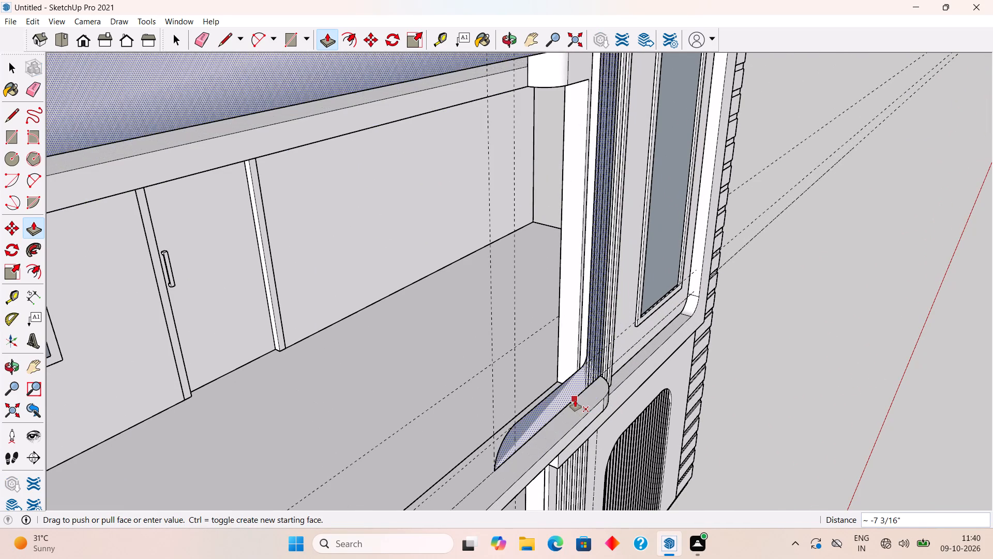
type("2\"")
key("Return")
key("space")
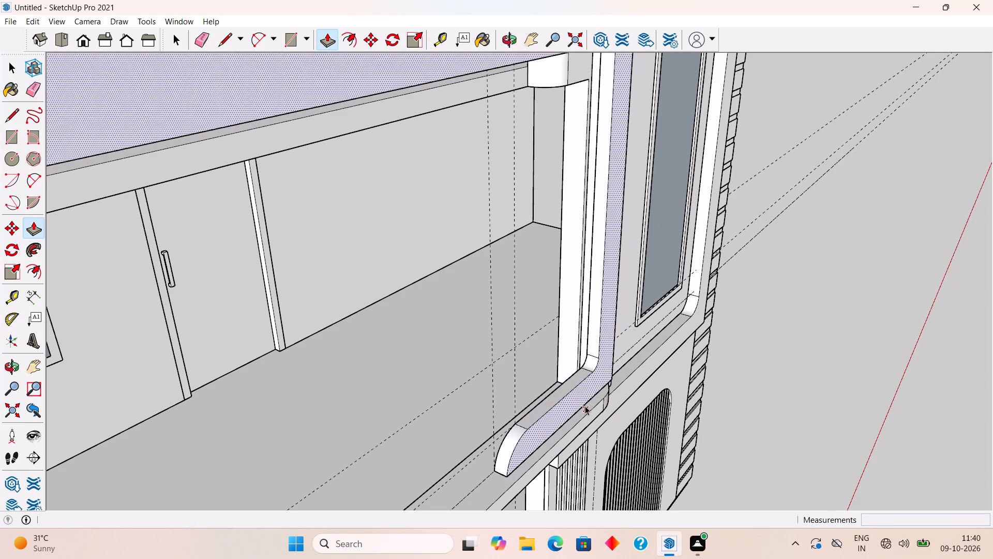
Group the whole rounded frame, including its connected faces and edges.
triple_click(566, 418)
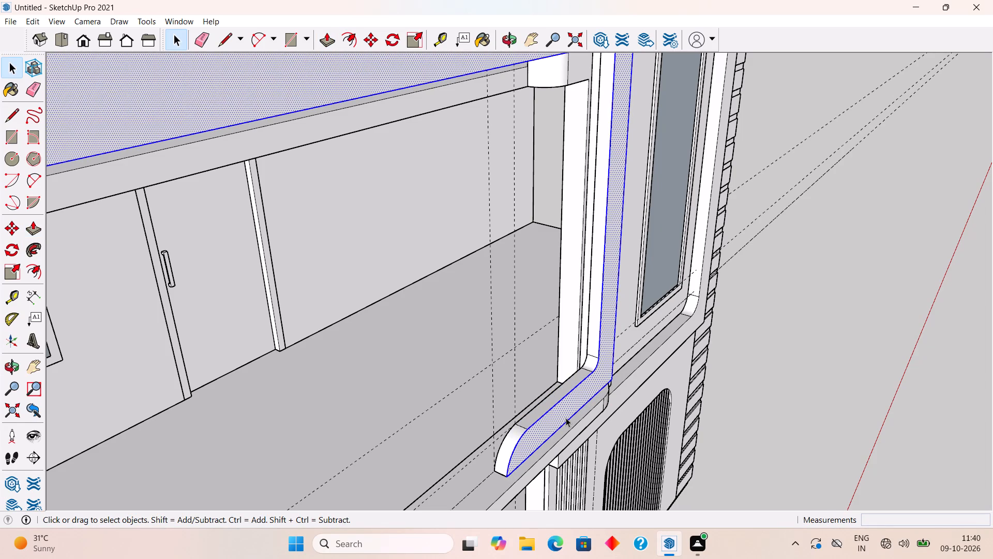
right_click(566, 418)
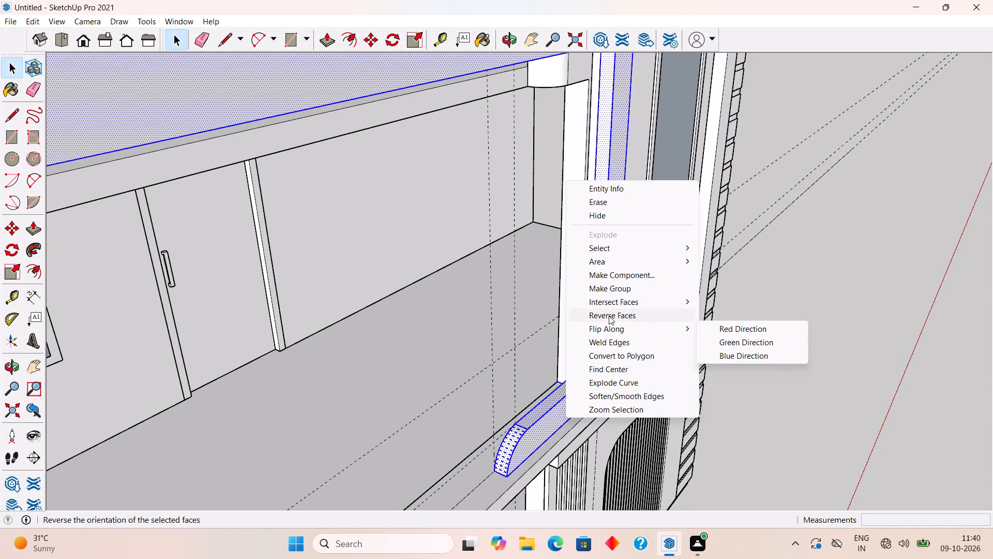
left_click(611, 290)
scroll(634, 300, "down", 5)
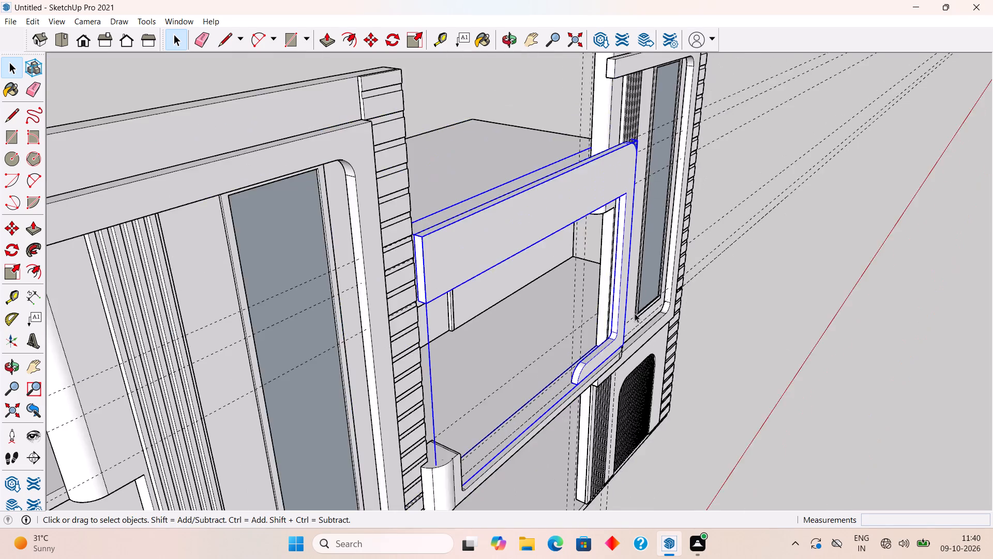
scroll(635, 313, "down", 7)
left_click(539, 145)
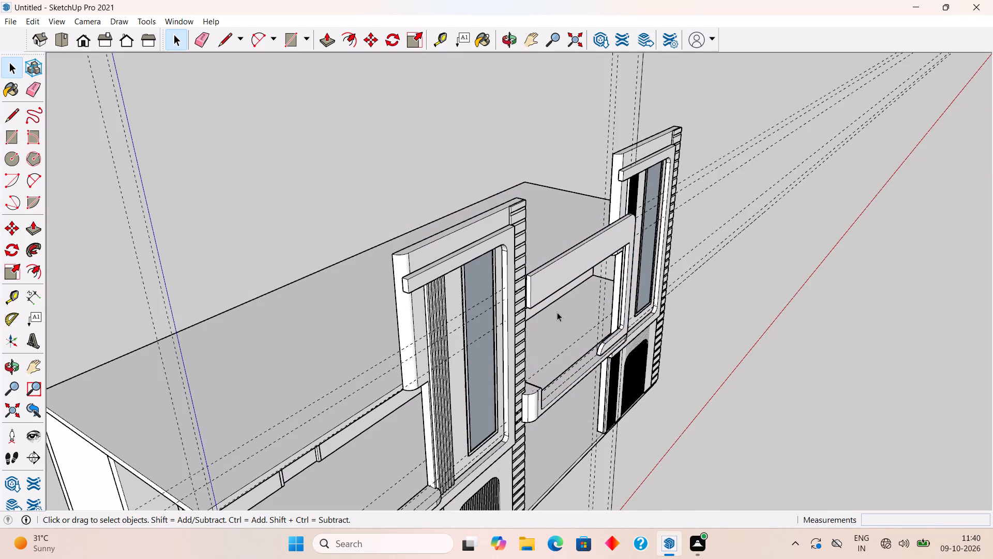
Draw a 6" vertical line at each end of the ceiling beam's front face above the balcony door and window.
middle_click_drag(542, 310, 498, 310)
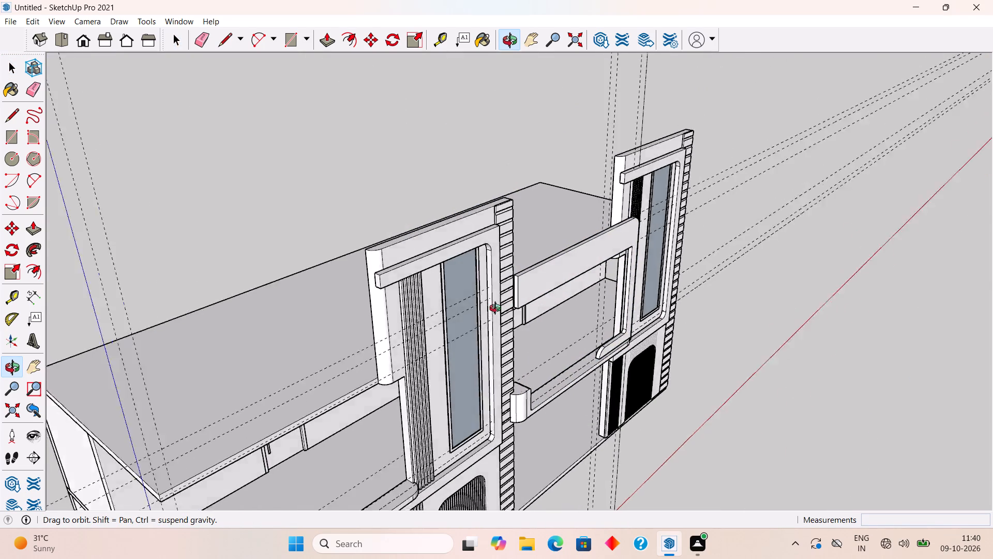
middle_click_drag(498, 310, 434, 360)
scroll(433, 360, "up", 3)
scroll(533, 281, "up", 5)
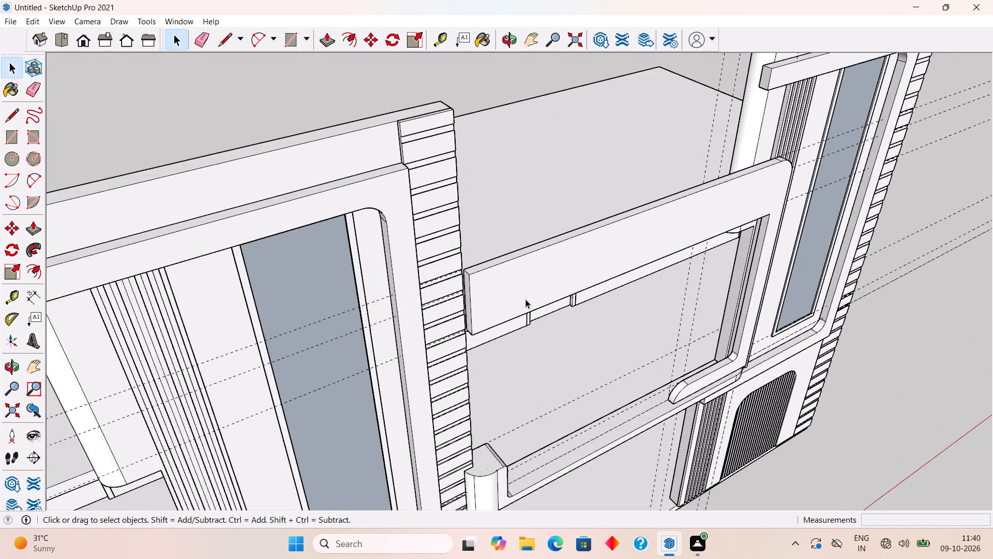
middle_click_drag(515, 256, 409, 129)
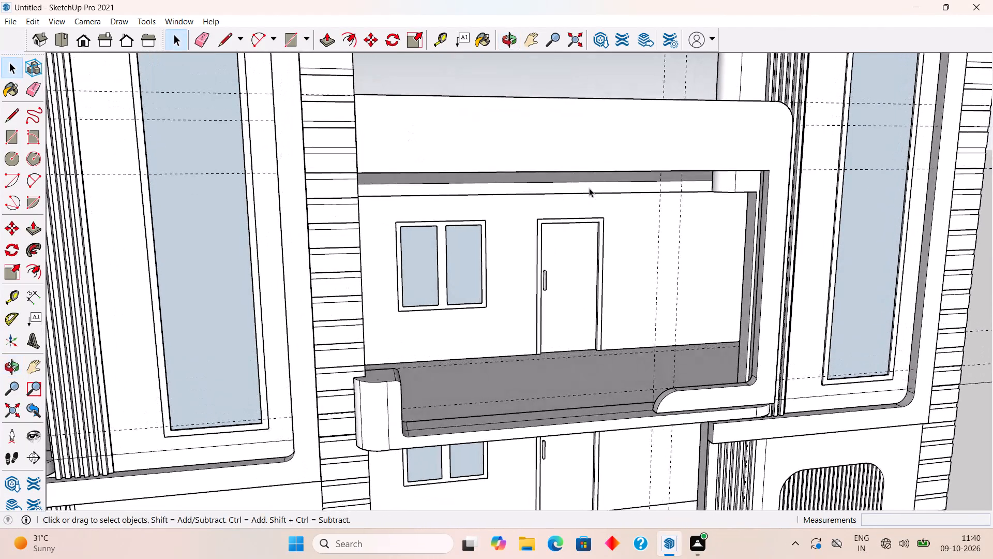
scroll(589, 188, "up", 5)
middle_click_drag(599, 146, 604, 105)
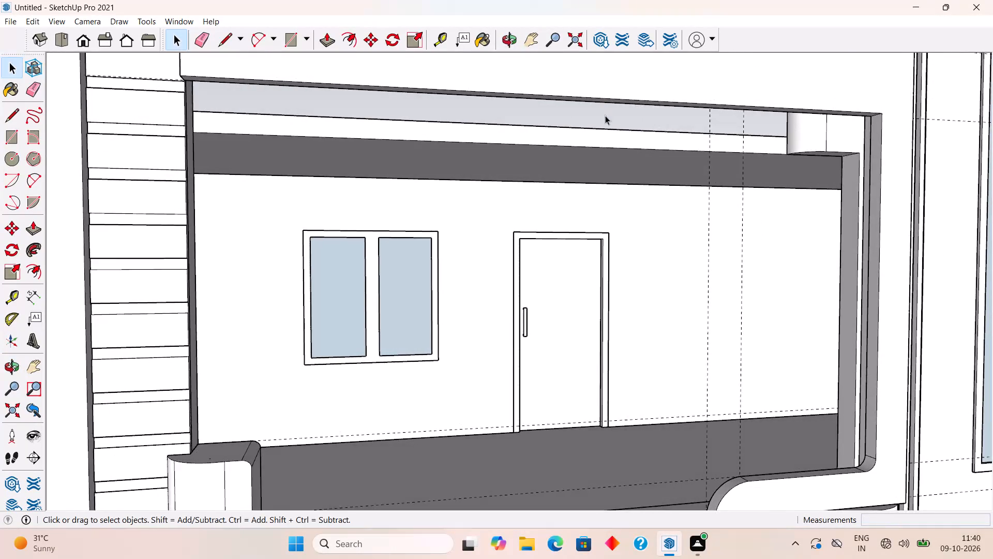
middle_click_drag(605, 123, 605, 154)
middle_click_drag(572, 176, 522, 190)
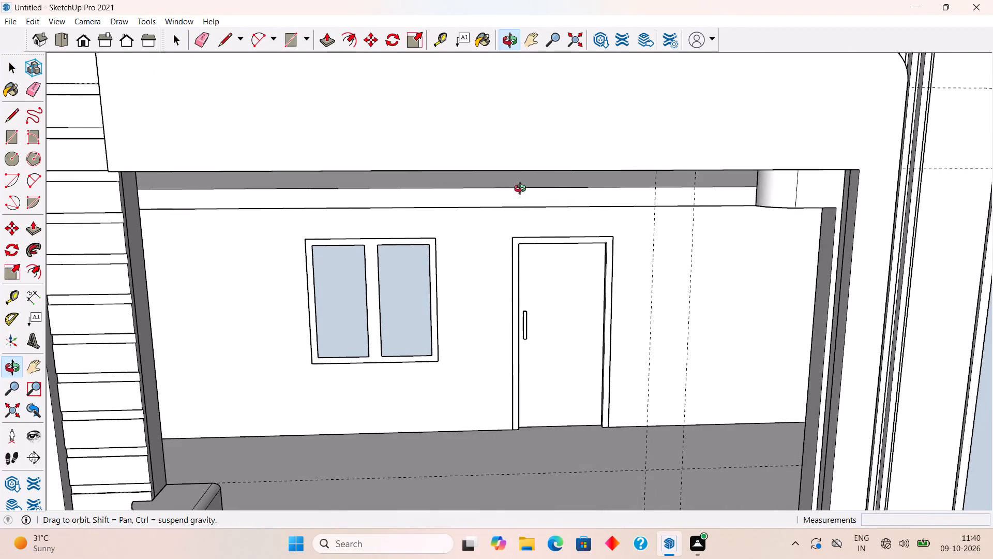
middle_click_drag(522, 190, 521, 192)
scroll(268, 214, "up", 1)
triple_click(266, 204)
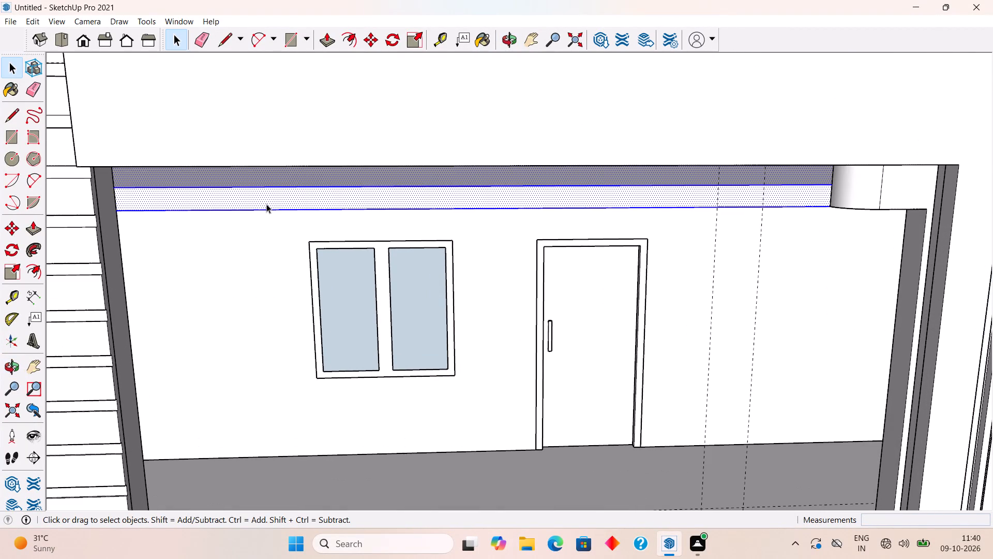
key("l")
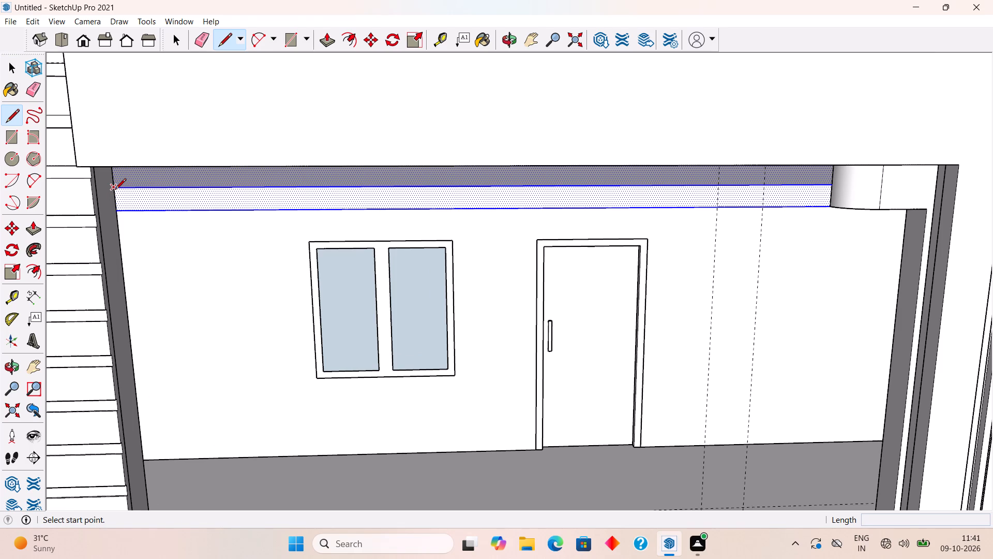
left_click(116, 189)
left_click(116, 210)
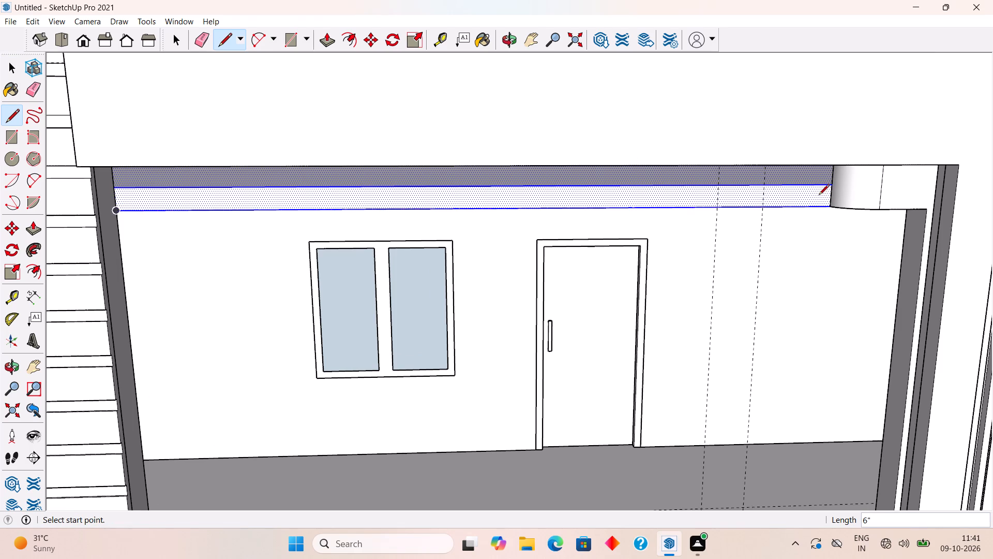
left_click(831, 187)
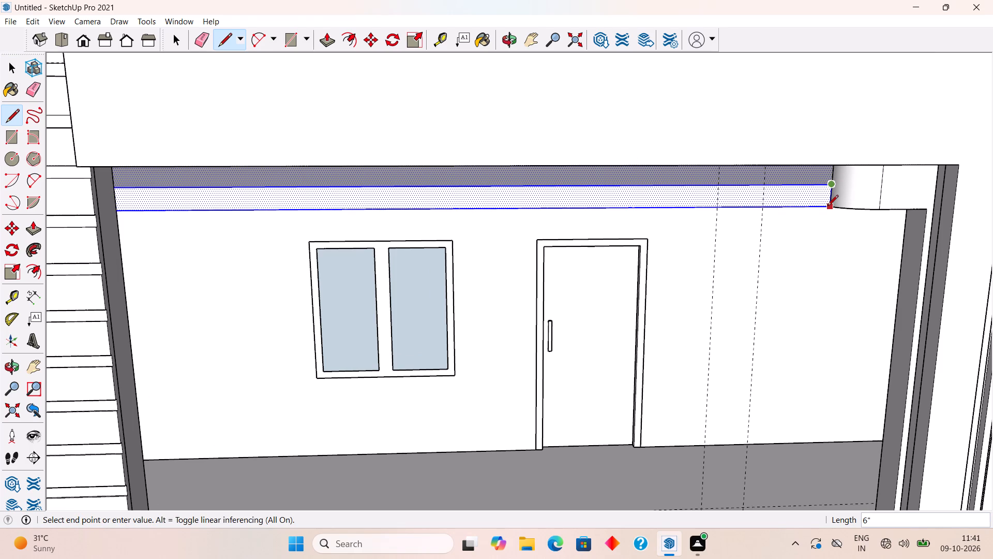
left_click(829, 207)
key("space")
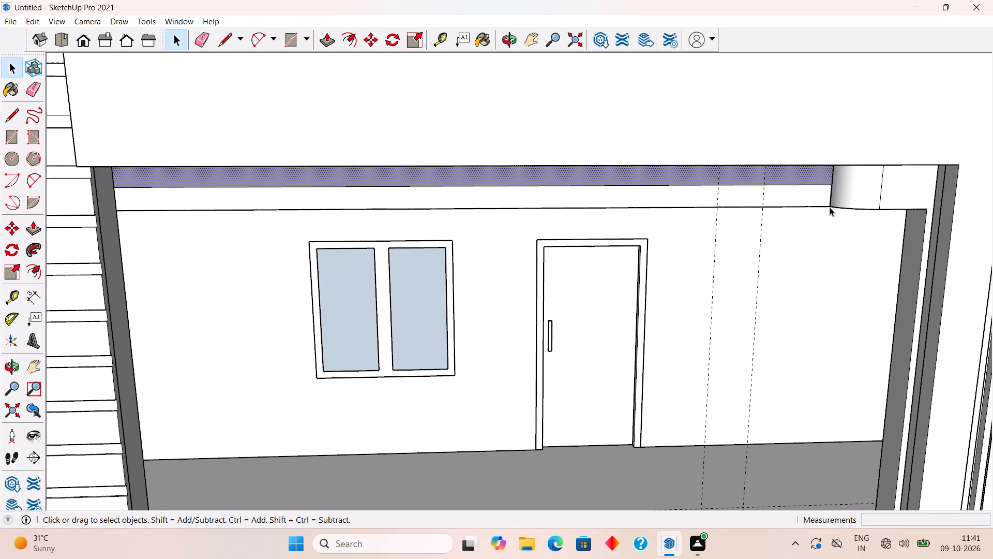
Push/Pull the ceiling beam's front face 9" outward toward the frame.
left_click(718, 193)
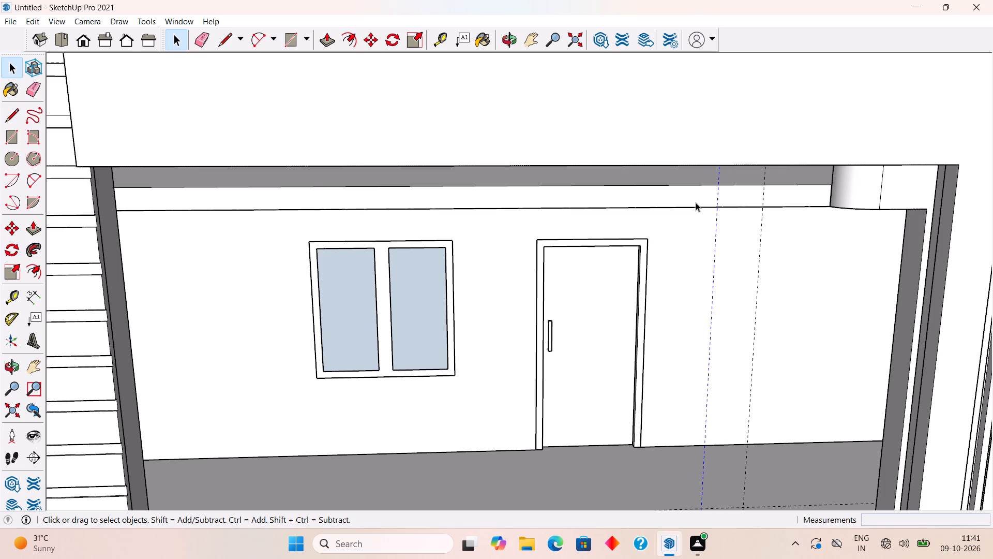
left_click(695, 202)
key("p")
left_click(695, 202)
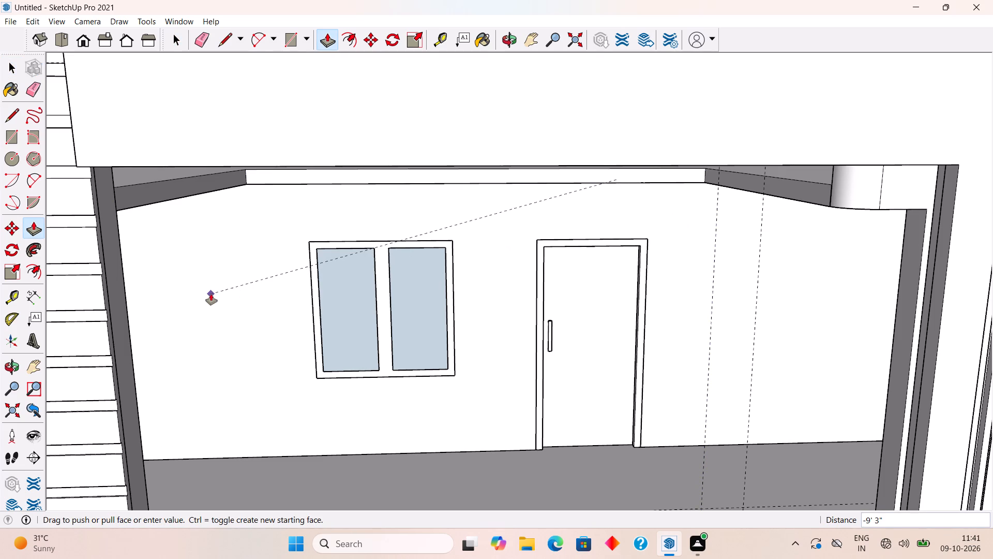
scroll(139, 277, "down", 4)
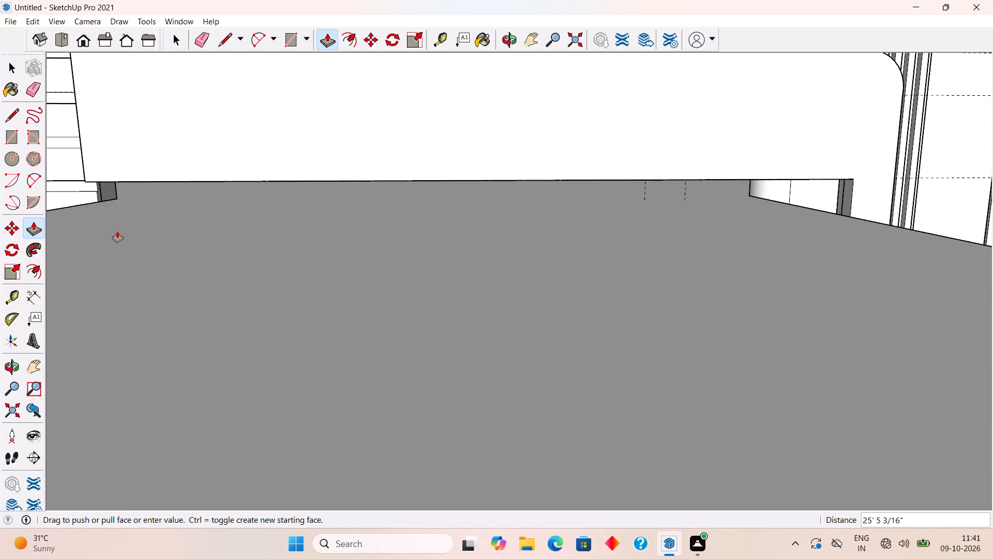
left_click(104, 197)
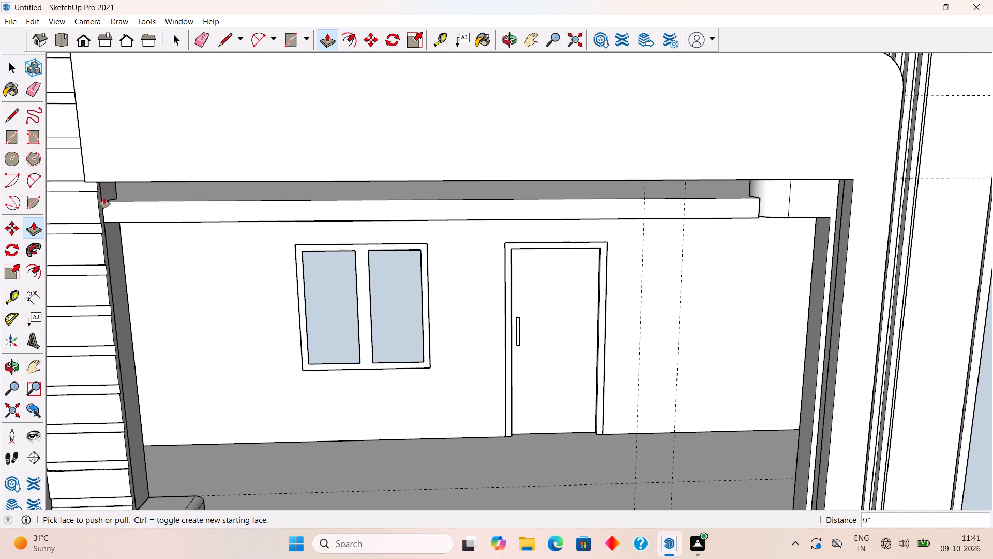
key("space")
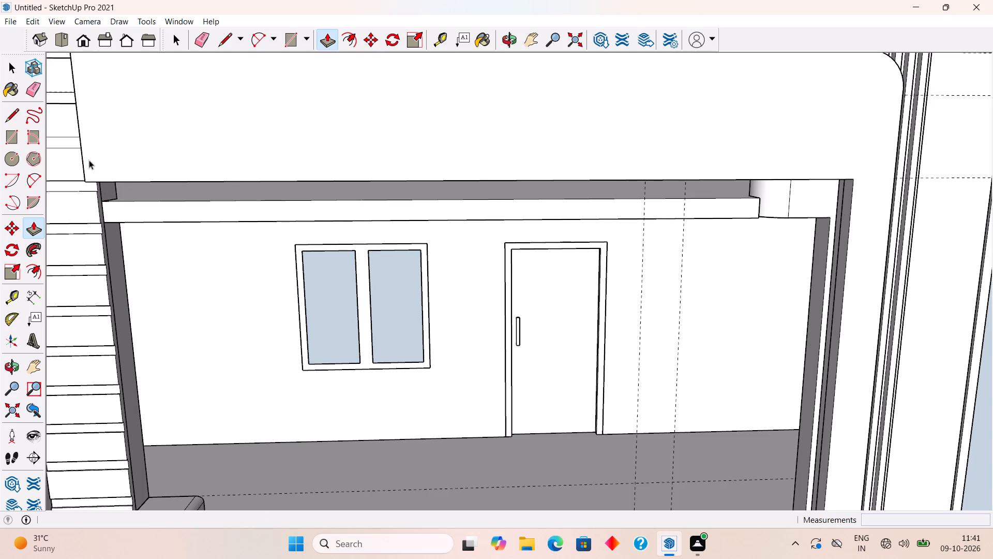
Inside the frame group, extend the underside of the upper horizontal band 6" downward to the beam's lower edge level.
middle_click_drag(236, 186, 648, 415)
scroll(285, 376, "down", 1)
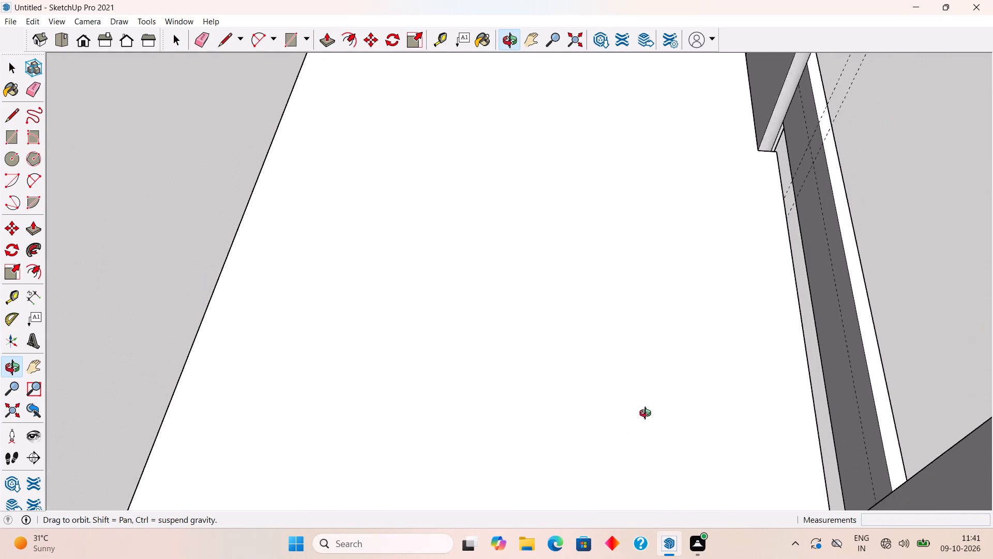
middle_click_drag(648, 415, 291, 177)
scroll(394, 196, "up", 3)
middle_click_drag(606, 207, 598, 188)
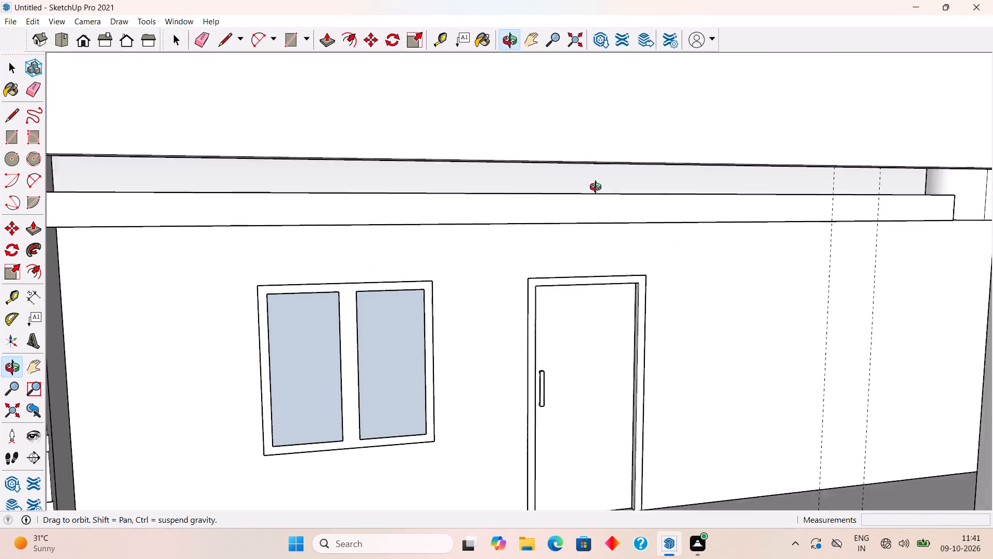
middle_click_drag(598, 188, 591, 178)
triple_click(560, 93)
scroll(546, 128, "up", 11)
left_click(548, 134)
key("p")
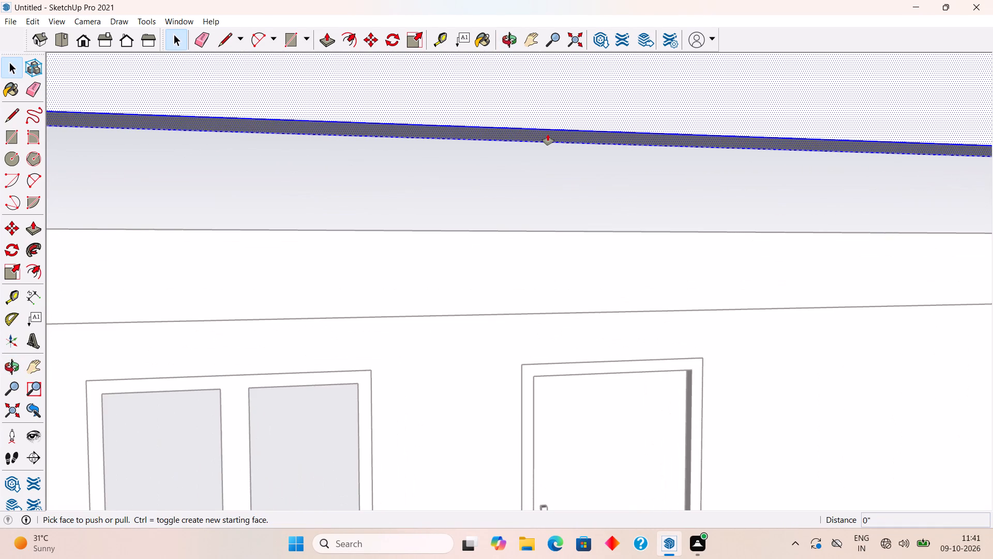
left_click(548, 134)
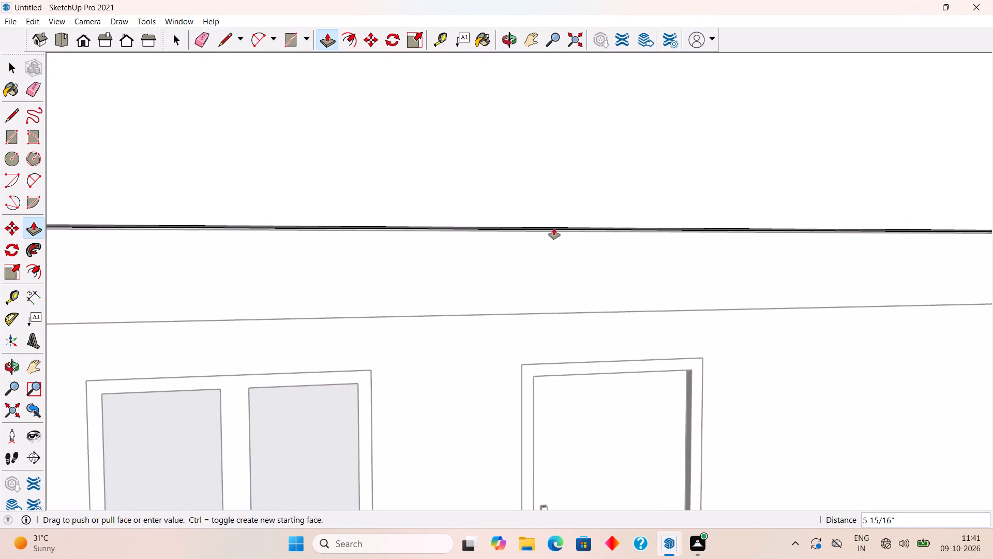
middle_click_drag(561, 231, 766, 196)
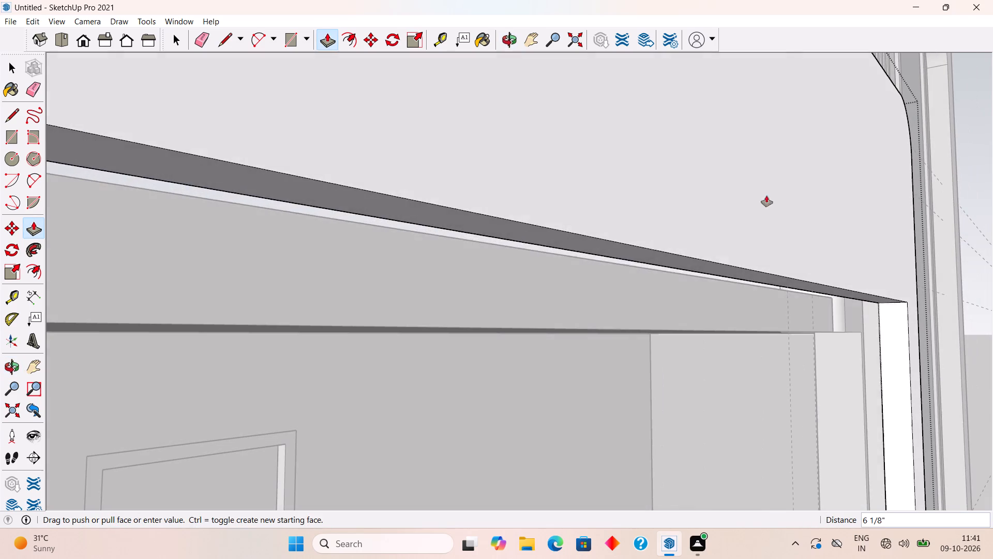
middle_click_drag(543, 224, 757, 175)
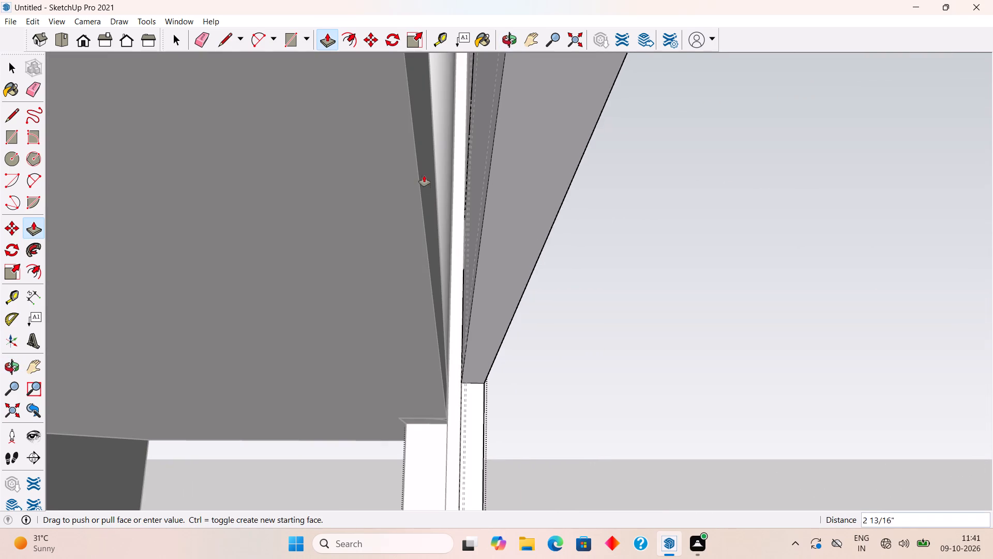
left_click(438, 160)
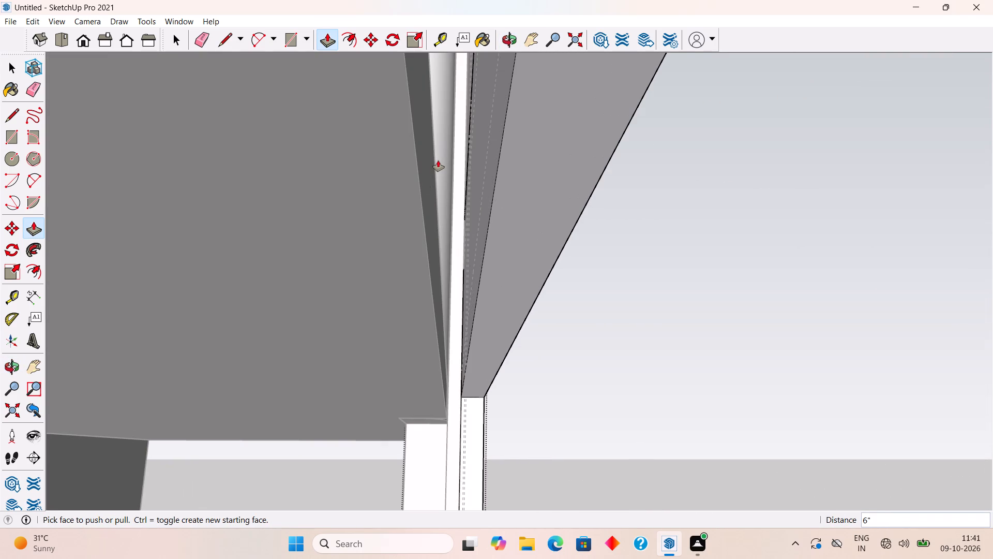
key("space")
Push/Pull the upper band's back face 3" inward to meet the ceiling beam, and leave the frame group.
middle_click_drag(480, 181, 437, 181)
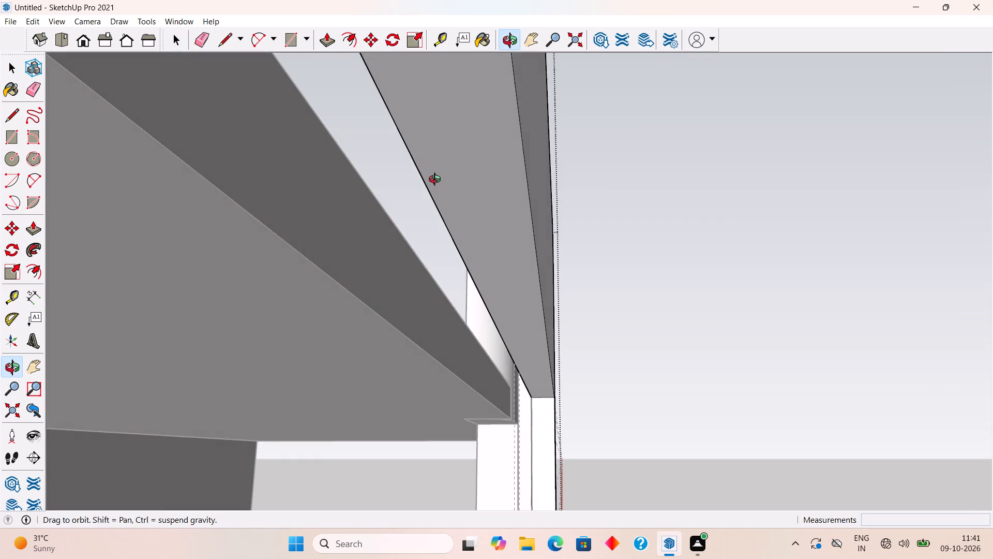
middle_click_drag(437, 181, 477, 238)
double_click(499, 220)
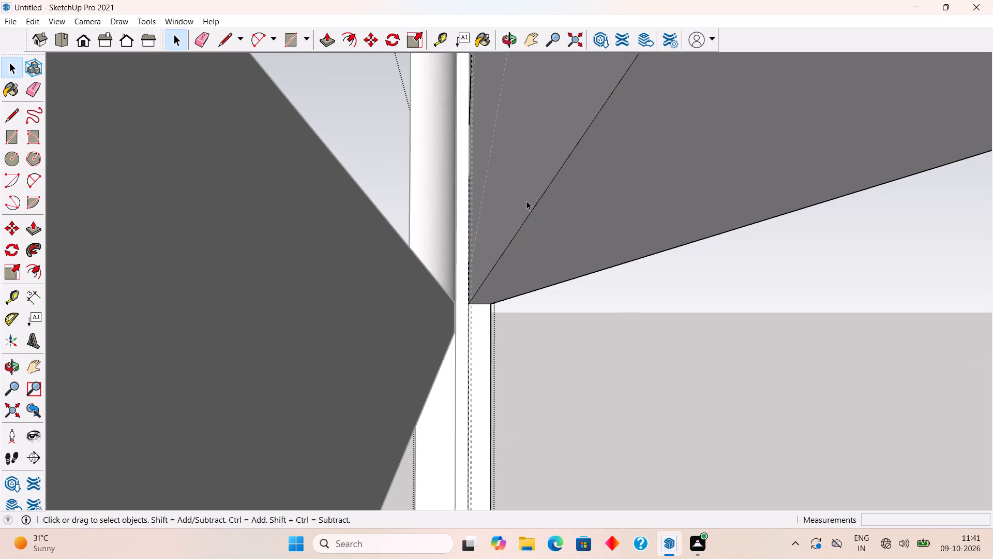
left_click(512, 197)
key("p")
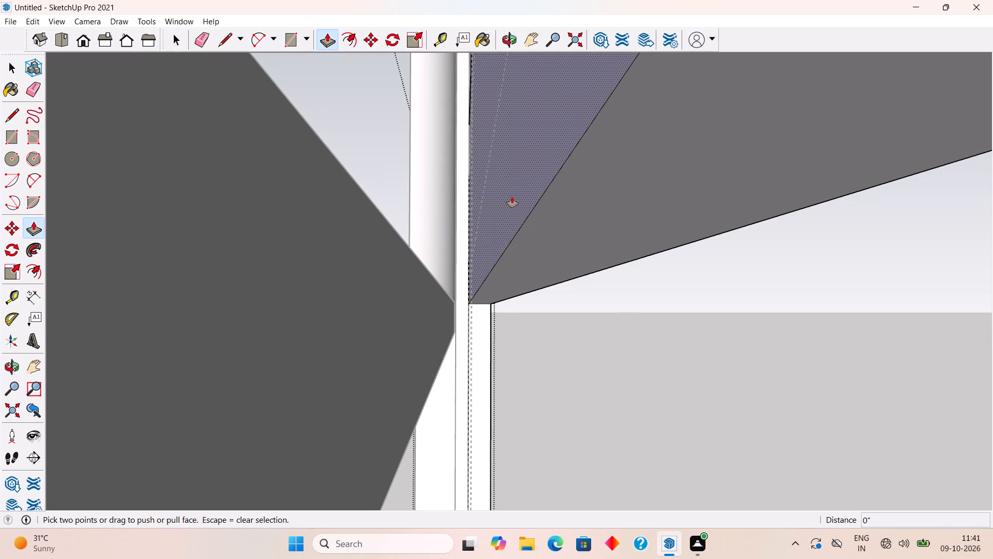
left_click(512, 197)
left_click(396, 242)
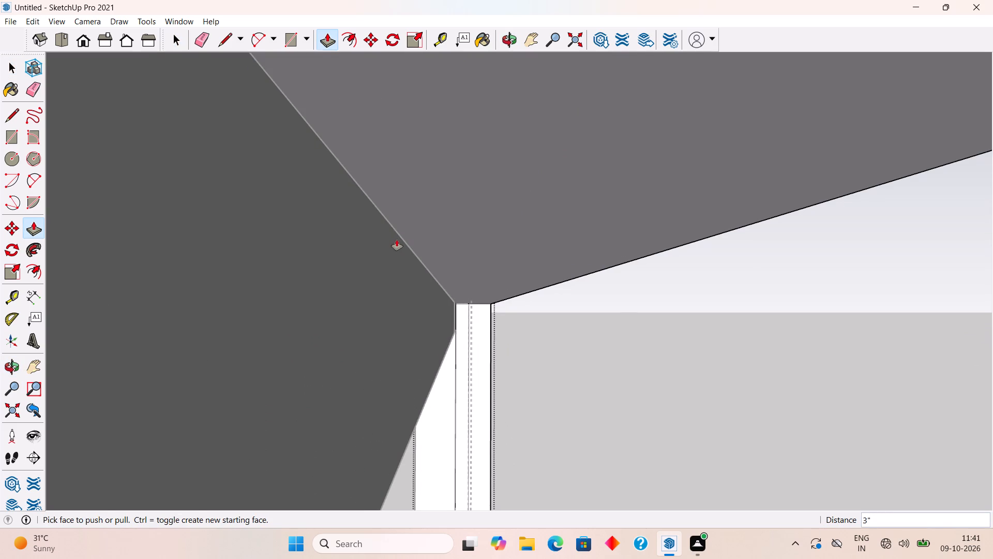
key("space")
scroll(397, 240, "down", 20)
scroll(397, 240, "down", 1)
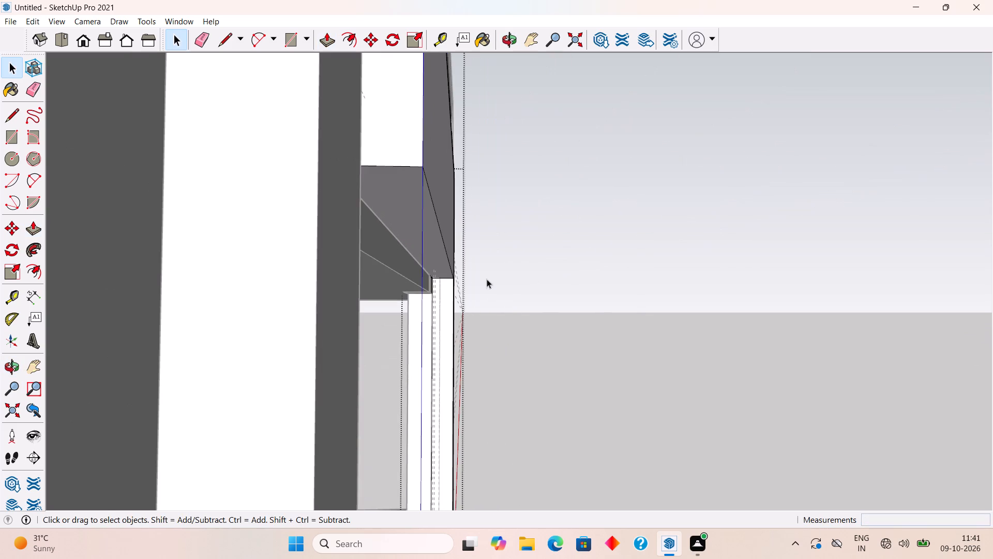
left_click(589, 313)
middle_click_drag(573, 314, 220, 428)
scroll(253, 367, "down", 1)
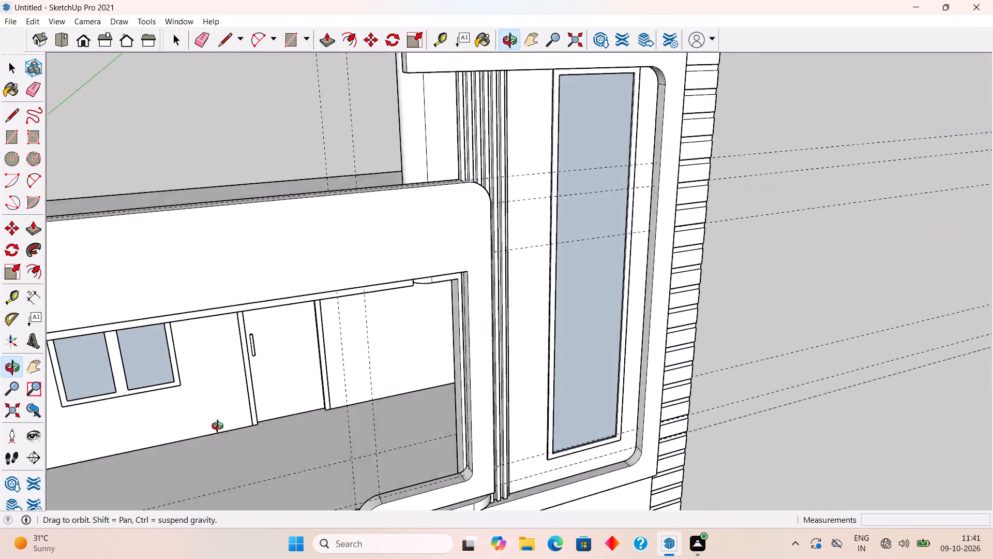
Examine the extended upper band of the frame and how it meets the ceiling beam and the ribbed pillar.
middle_click_drag(220, 428, 109, 423)
middle_click_drag(505, 395, 336, 398)
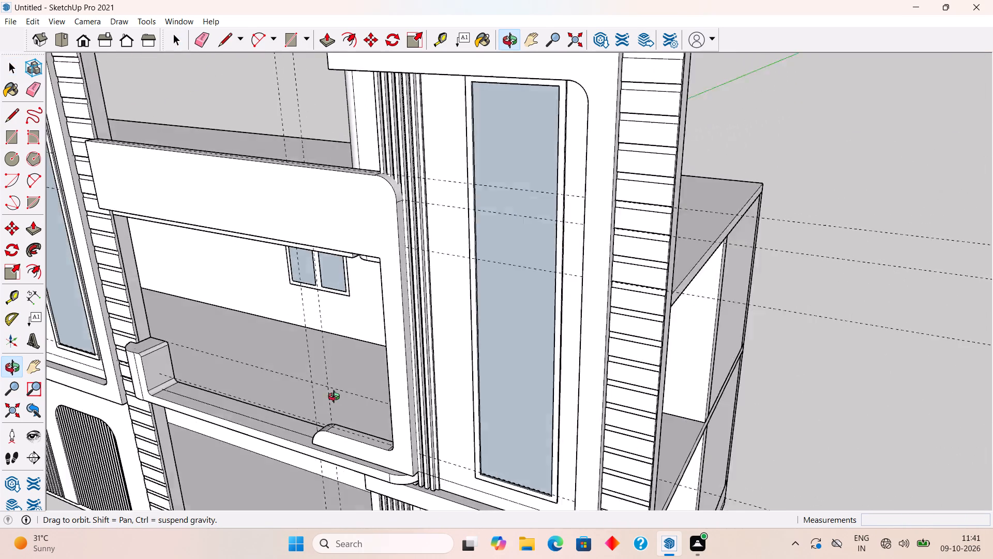
middle_click_drag(336, 398, 298, 313)
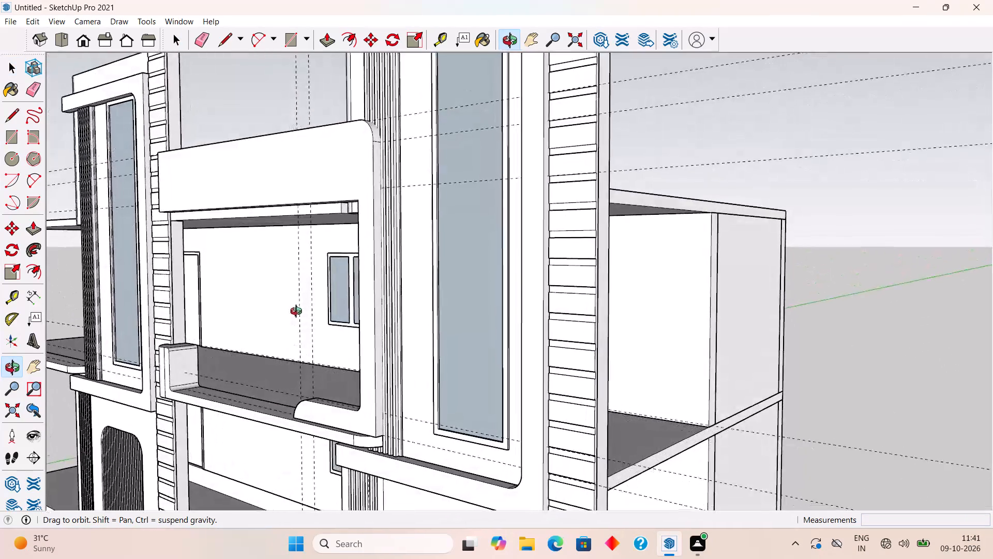
middle_click_drag(298, 313, 788, 507)
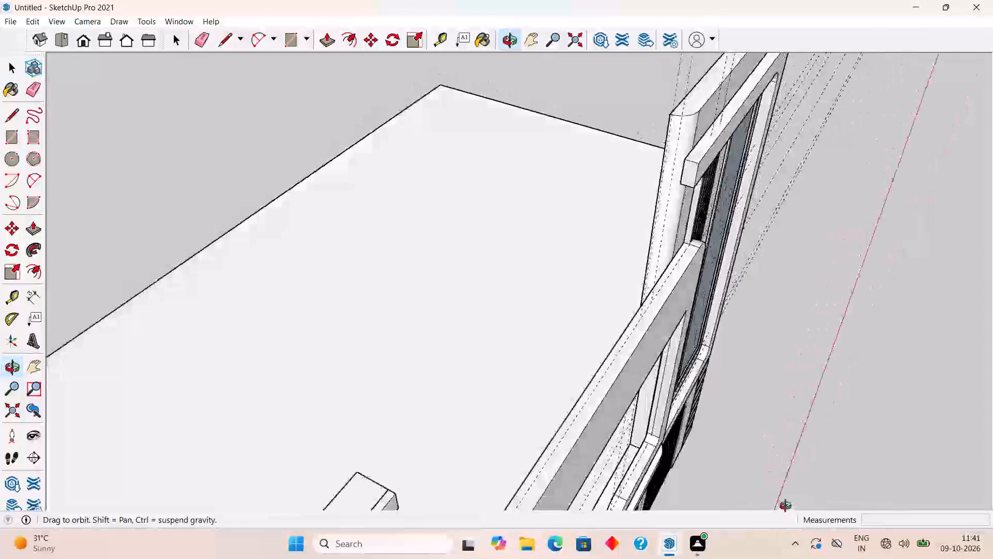
middle_click_drag(788, 507, 693, 410)
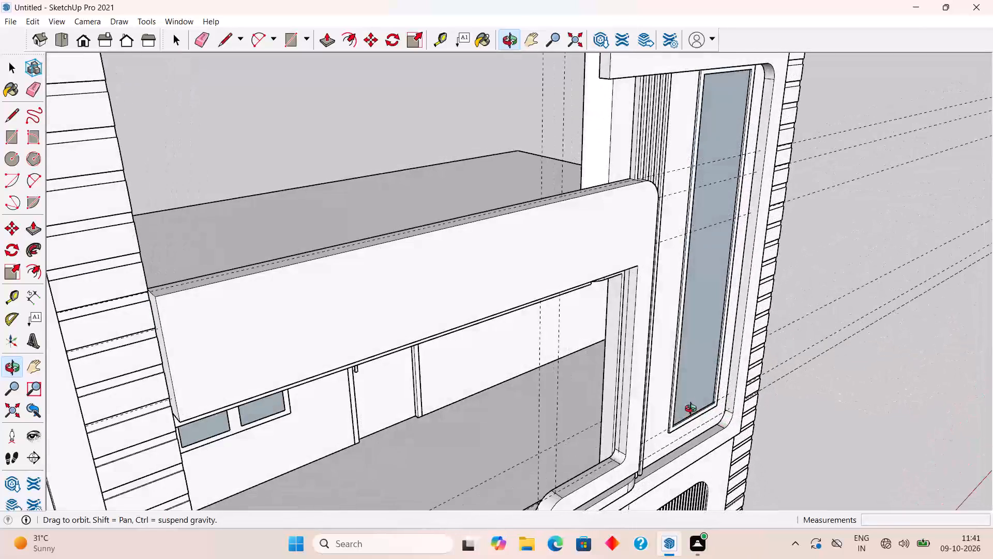
middle_click_drag(693, 410, 693, 409)
scroll(227, 346, "up", 5)
middle_click_drag(160, 304, 168, 344)
scroll(202, 445, "up", 2)
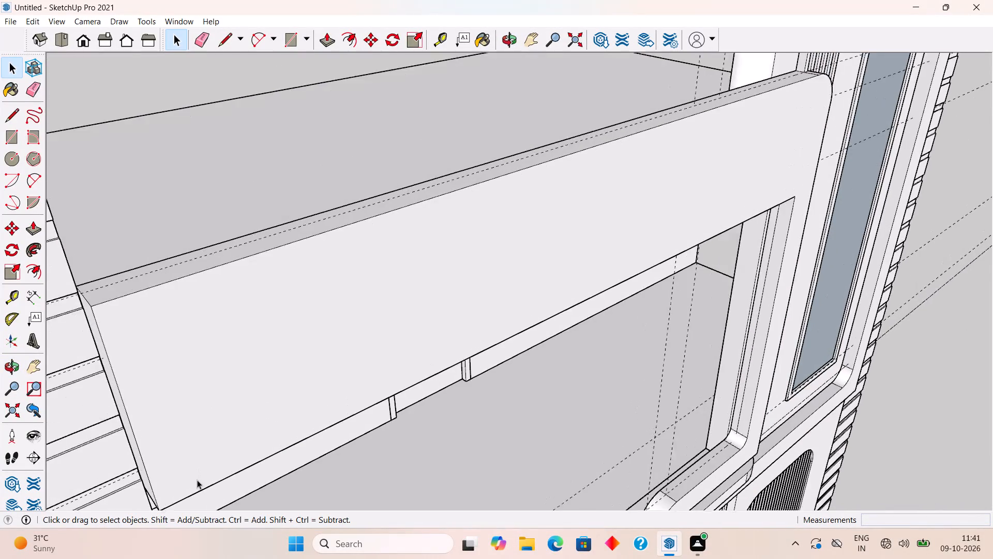
scroll(197, 480, "up", 2)
scroll(203, 406, "down", 11)
middle_click(244, 435)
scroll(243, 426, "down", 3)
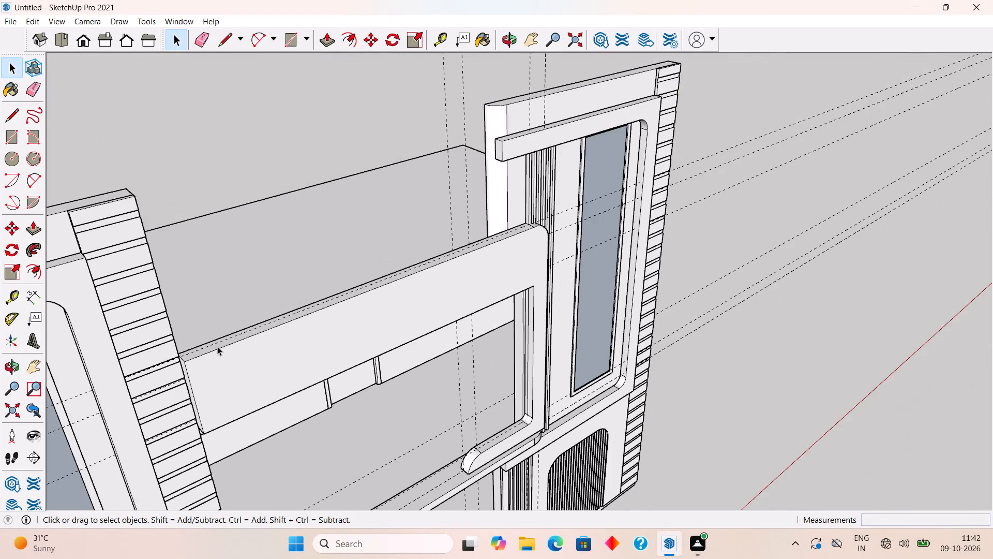
scroll(217, 346, "down", 7)
middle_click_drag(344, 409, 188, 331)
scroll(336, 381, "down", 1)
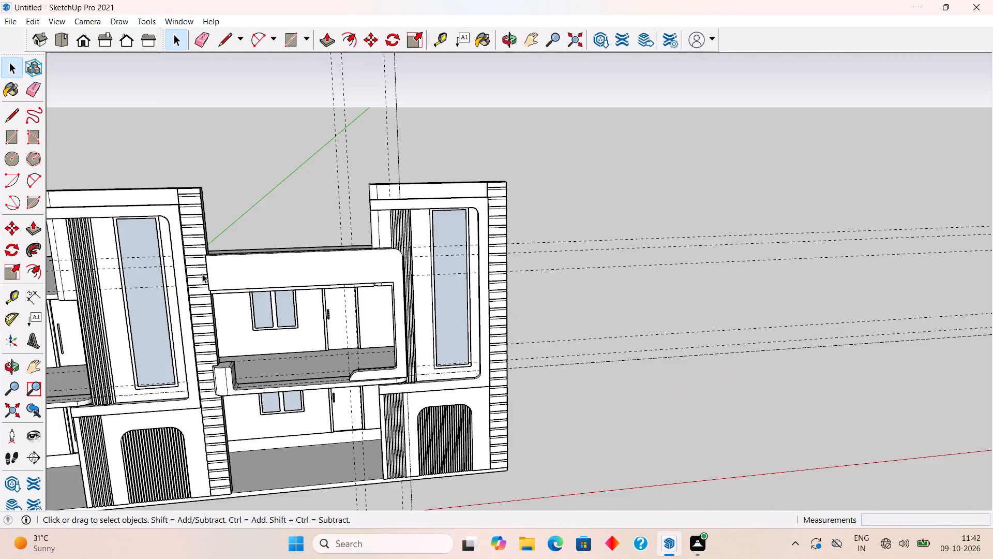
Open the frame group for editing at the upper band's end beside the ribbed pillar.
scroll(202, 272, "up", 7)
middle_click_drag(226, 253, 226, 330)
scroll(227, 335, "up", 7)
middle_click_drag(238, 268, 247, 320)
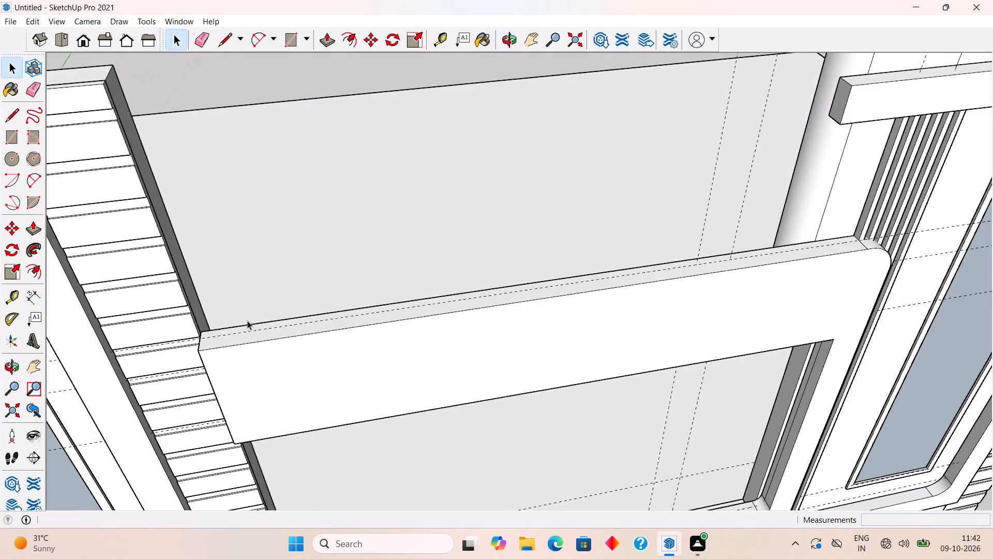
scroll(254, 409, "up", 8)
scroll(307, 258, "down", 2)
triple_click(249, 302)
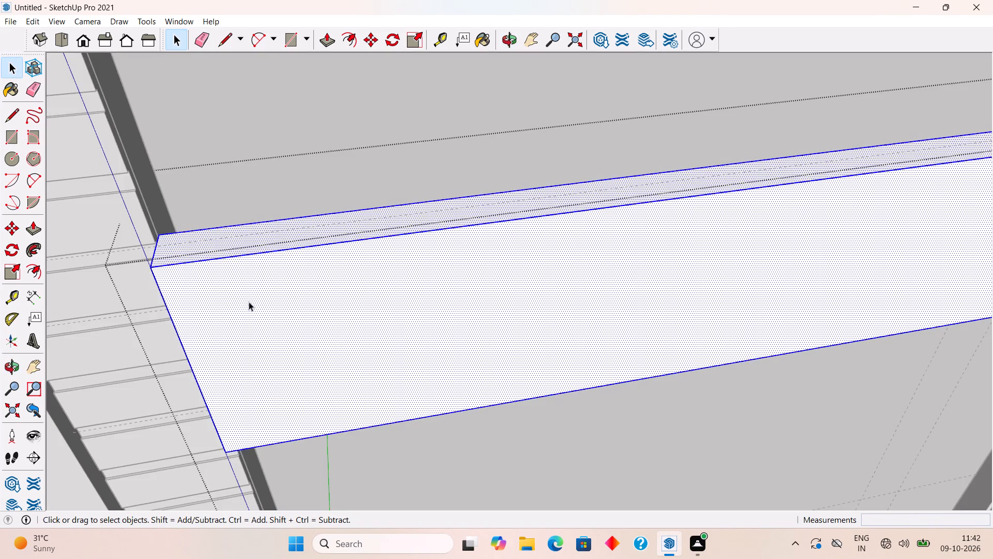
scroll(249, 302, "up", 3)
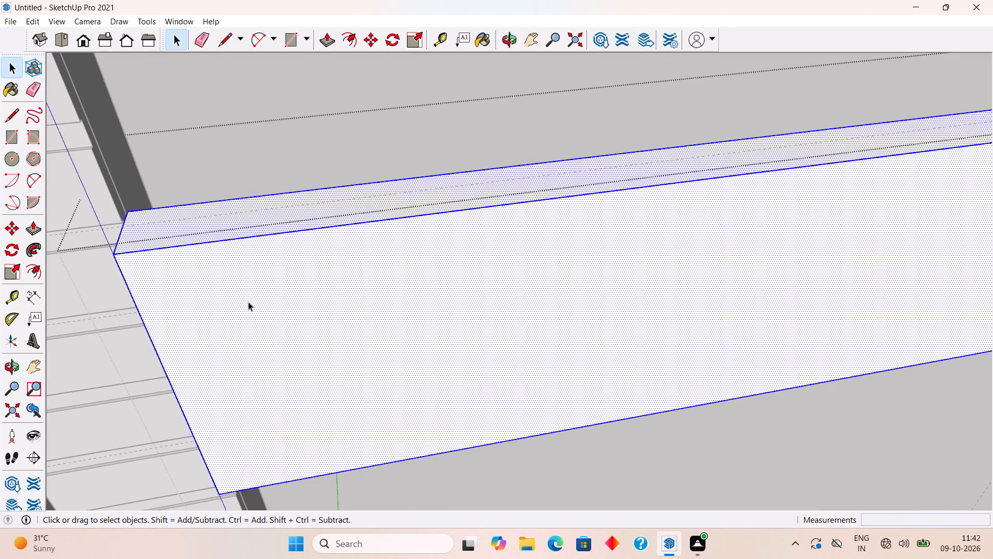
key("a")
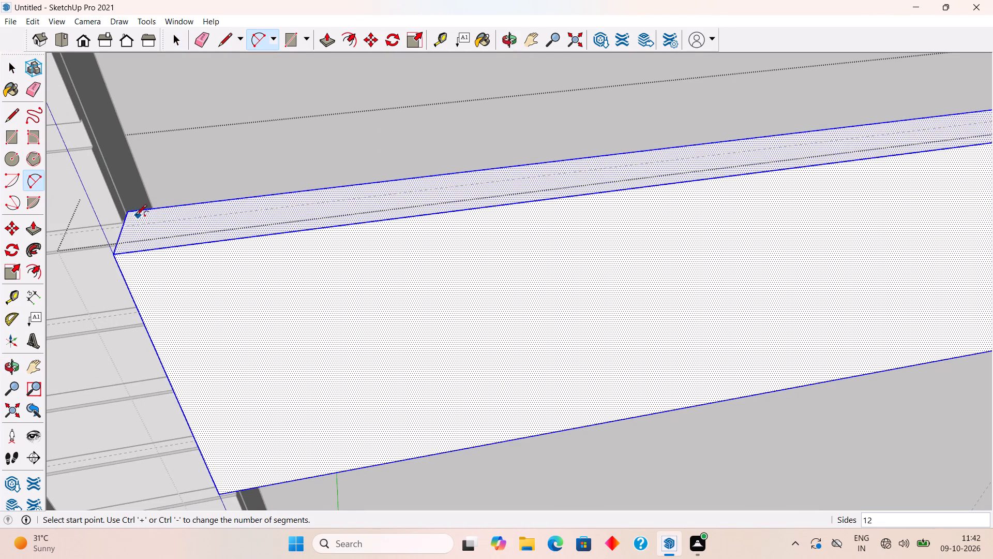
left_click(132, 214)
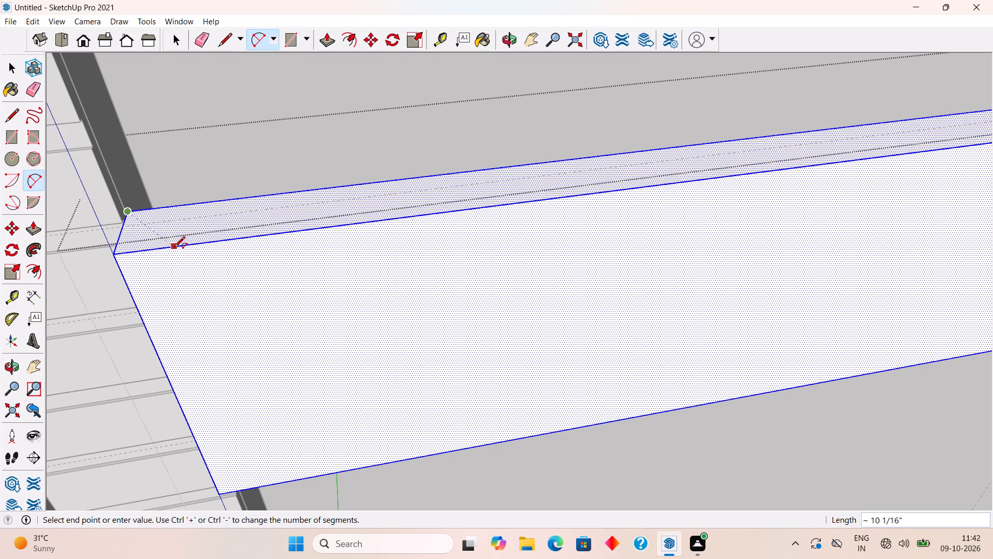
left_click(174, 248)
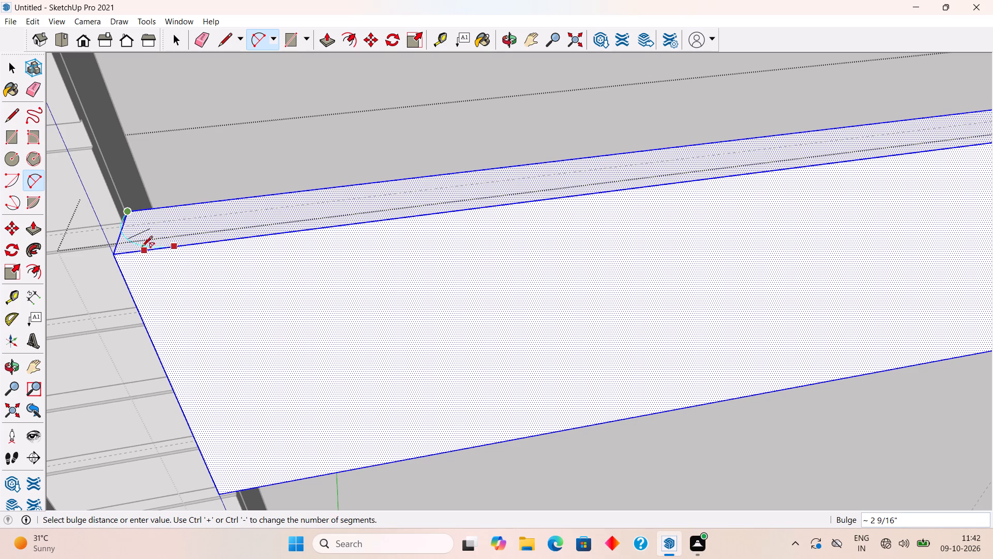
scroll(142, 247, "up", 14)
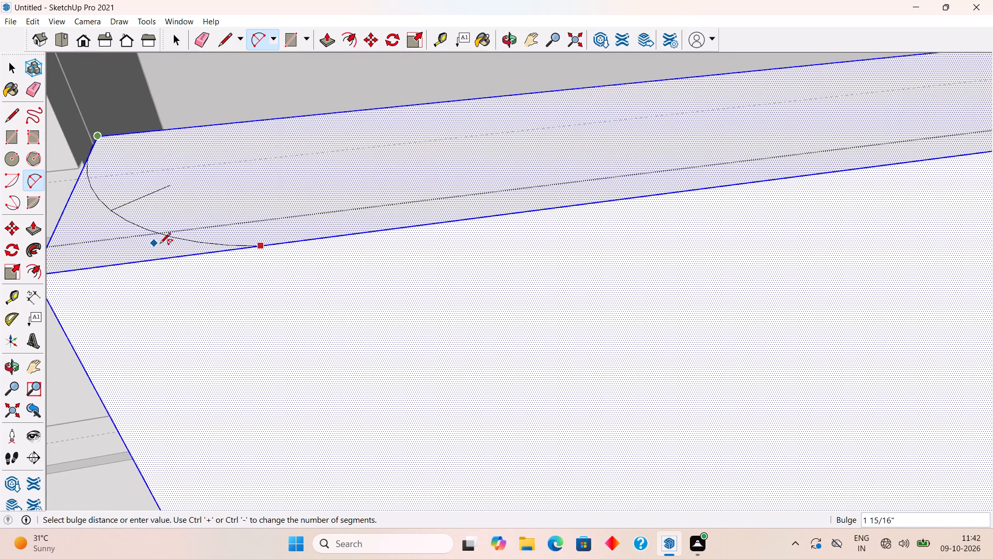
Draw a tangent arc about 7" long across the front corner of the upper band's top face, beside the ribbed pillar.
key("a")
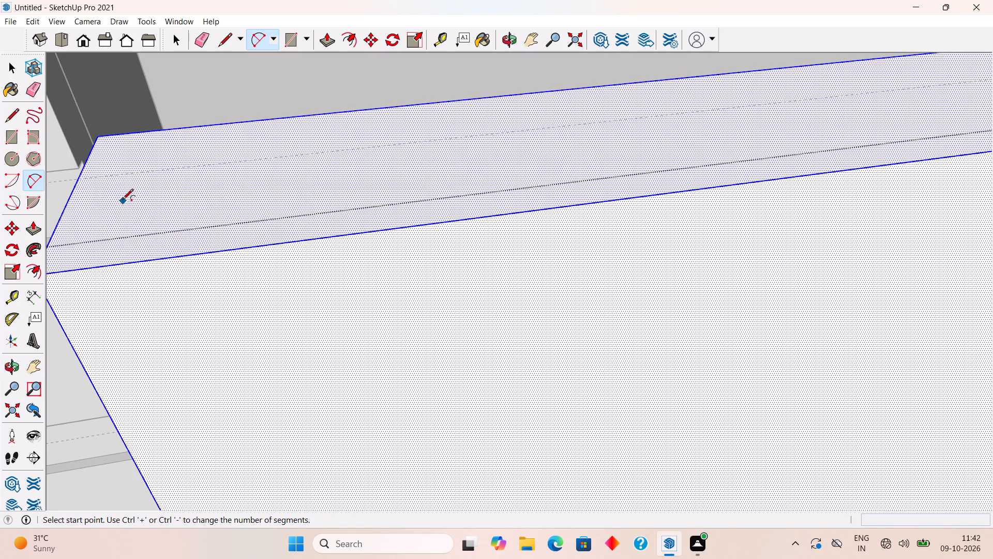
left_click(86, 168)
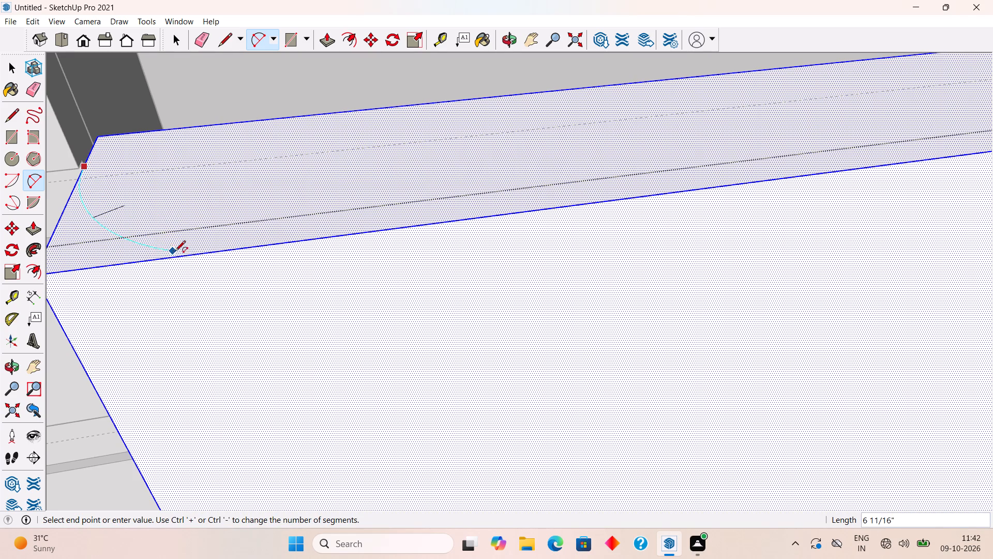
double_click(180, 255)
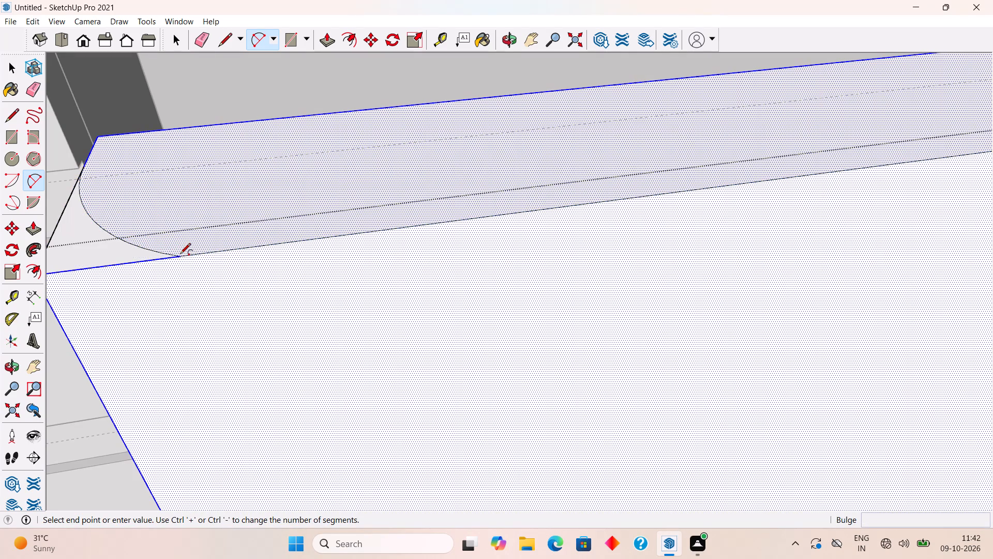
key("space")
Push/Pull the small corner face outside the arc 3' 6" down through the band's full height, and leave the frame group.
scroll(183, 255, "down", 11)
left_click(147, 247)
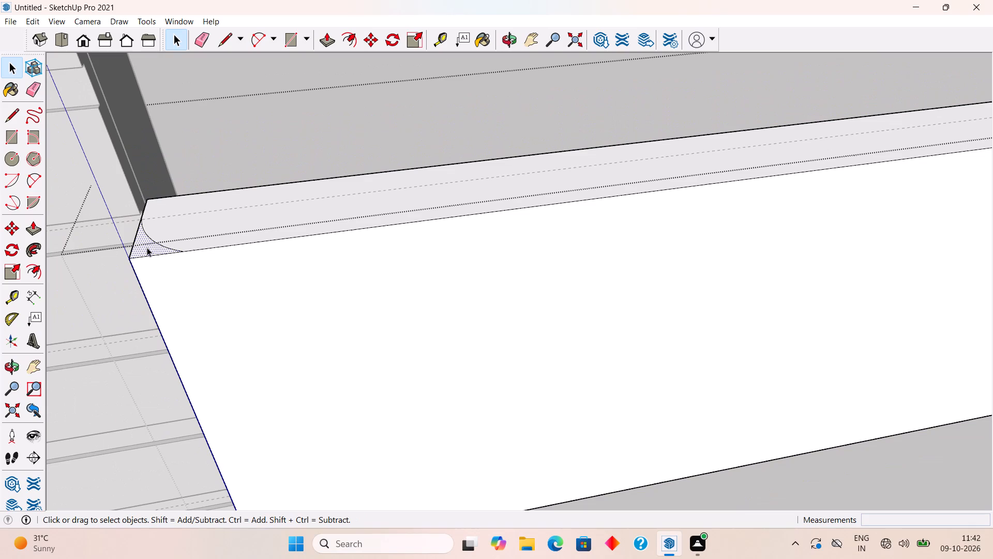
key("p")
left_click(152, 245)
scroll(184, 264, "down", 9)
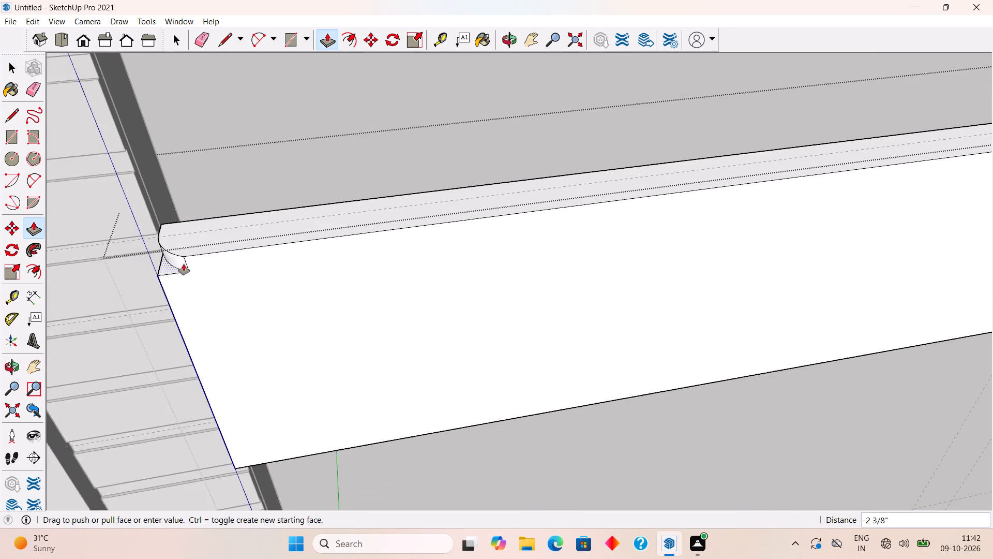
scroll(184, 264, "down", 2)
left_click(247, 408)
scroll(248, 407, "down", 5)
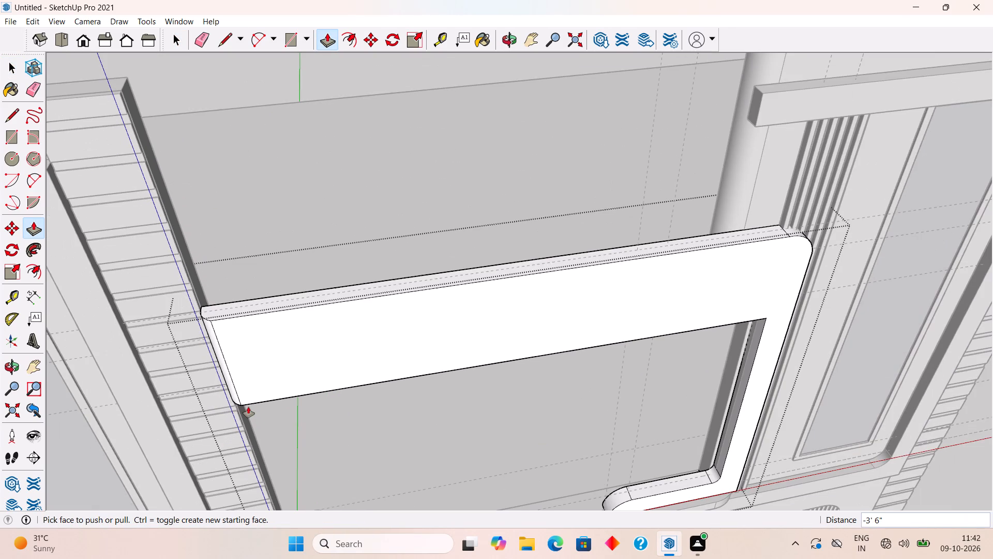
key("space")
left_click(296, 101)
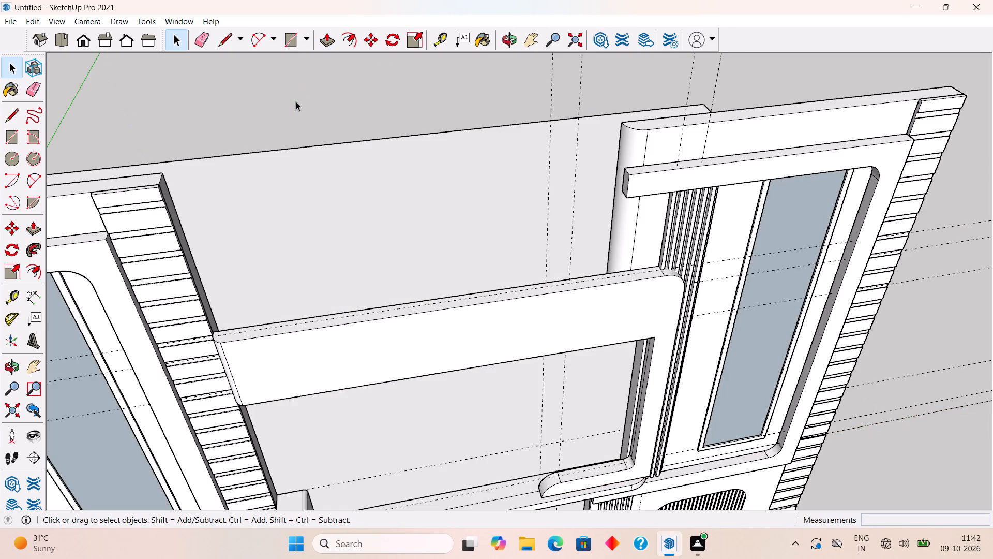
Examine the frame's rounded end and the whole facade from above and from the front.
scroll(296, 142, "down", 7)
middle_click_drag(358, 215, 411, 65)
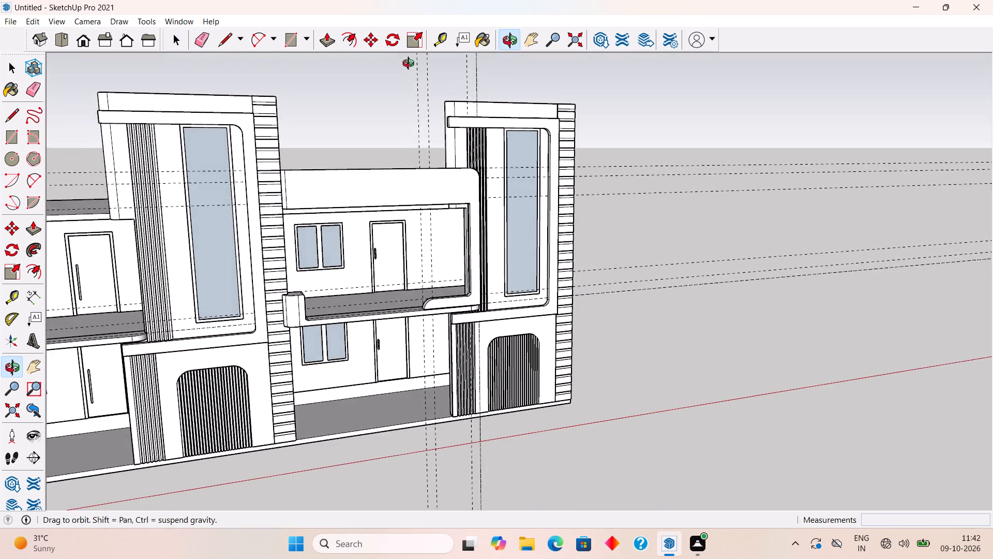
middle_click_drag(411, 65, 411, 62)
scroll(413, 145, "up", 6)
middle_click_drag(443, 178, 619, 297)
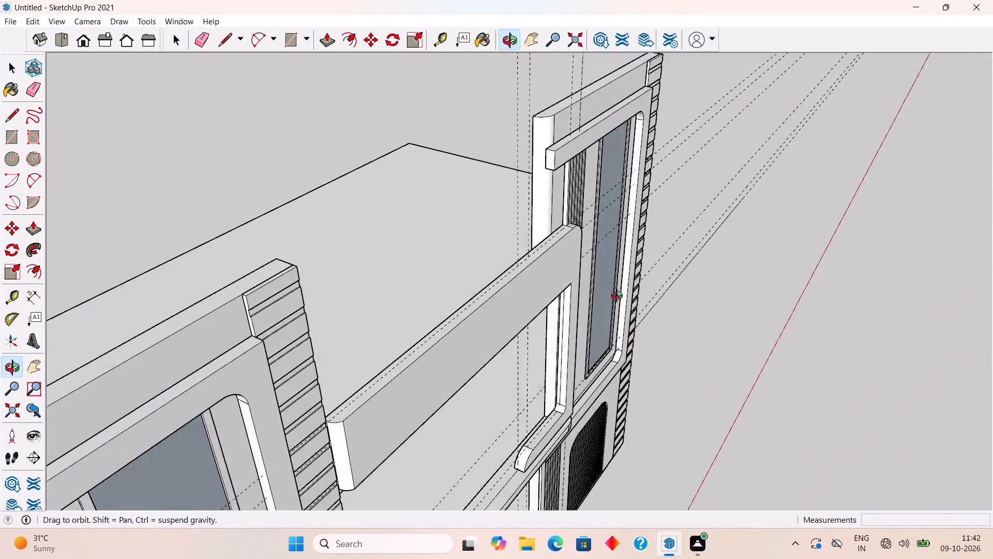
middle_click_drag(619, 297, 476, 309)
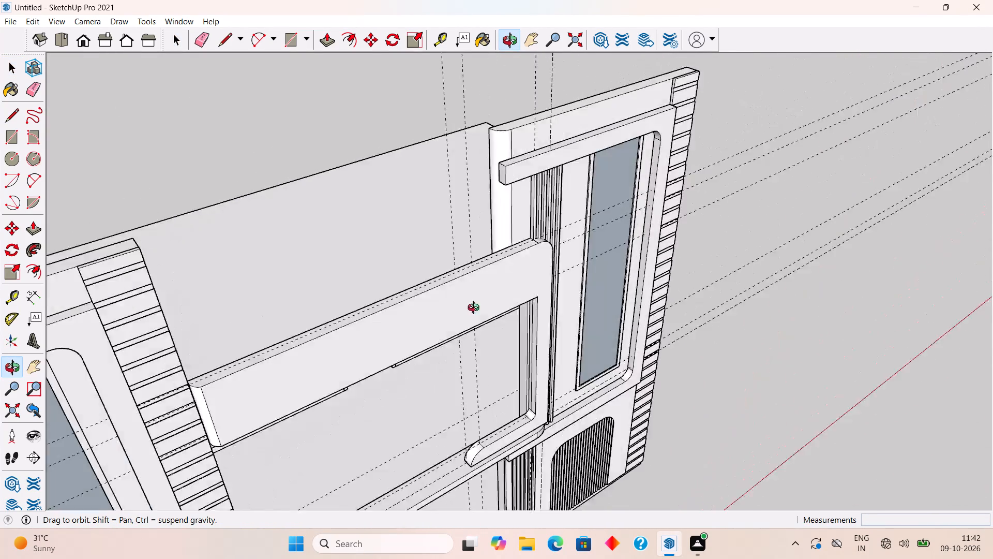
middle_click_drag(476, 309, 401, 274)
scroll(401, 274, "down", 9)
middle_click_drag(370, 387, 358, 326)
scroll(369, 312, "up", 1)
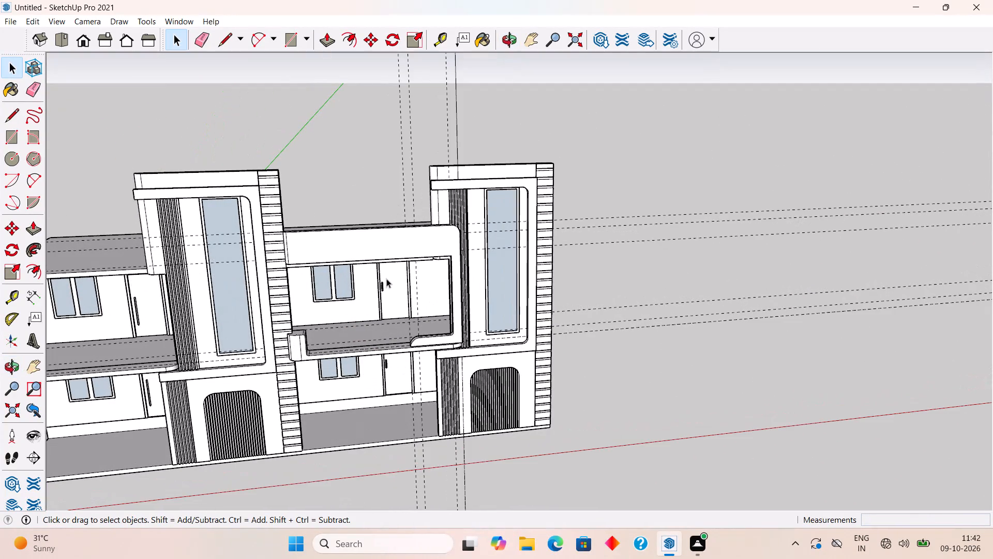
left_click(388, 225)
left_click(391, 154)
scroll(365, 251, "up", 2)
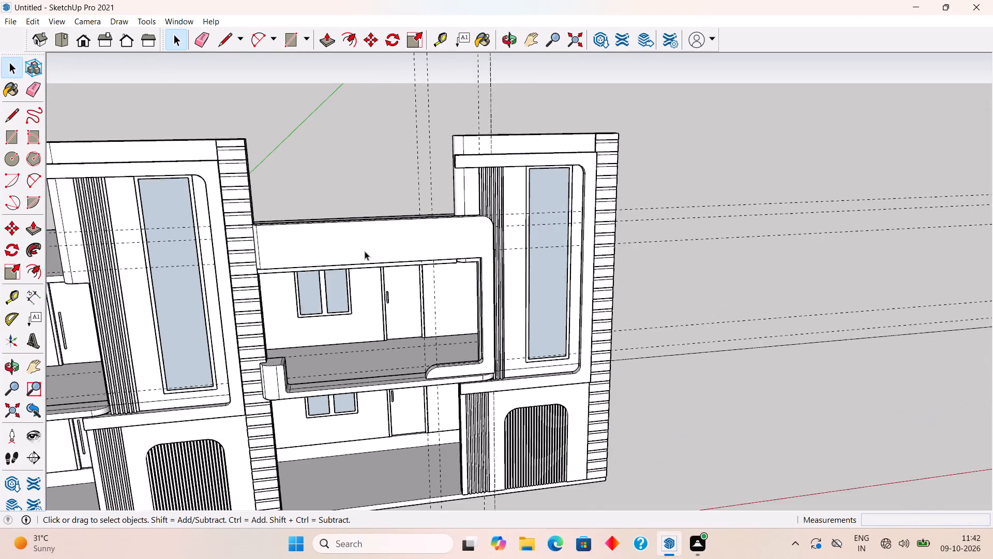
scroll(365, 251, "up", 2)
Copy the facade frame group 31' 2 1/2" along the red axis onto the neighbouring house's balcony.
left_click(365, 251)
middle_click_drag(365, 249, 404, 208)
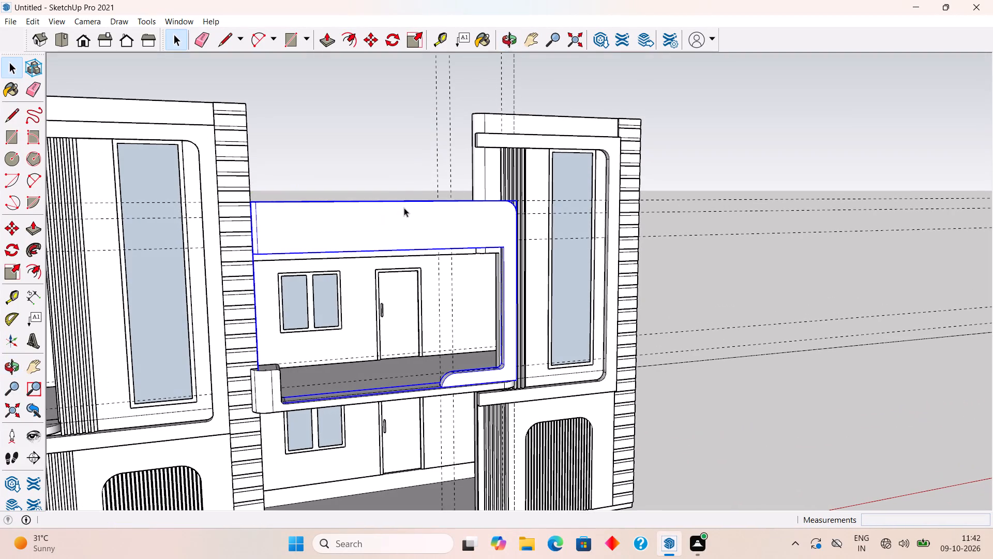
middle_click_drag(517, 370, 293, 303)
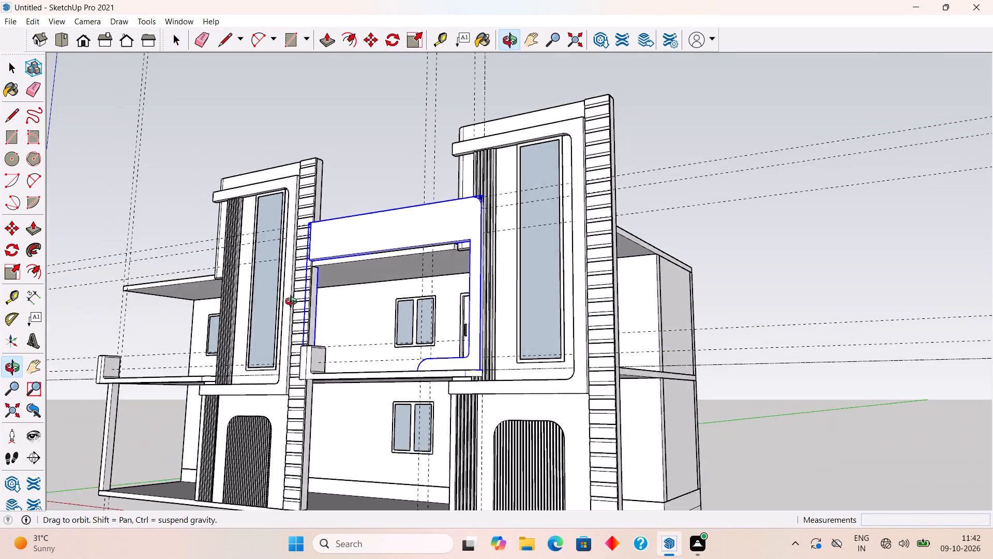
middle_click_drag(293, 303, 405, 345)
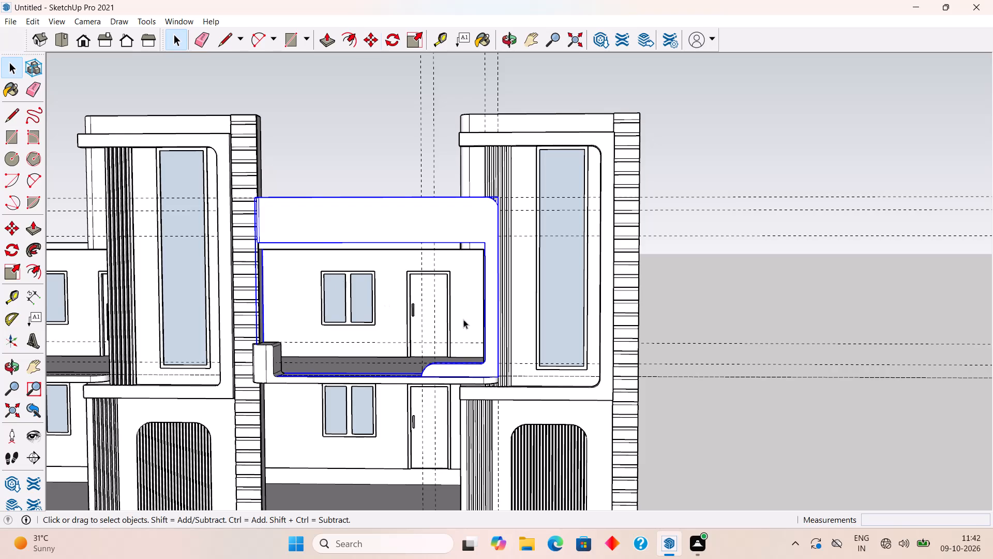
key("m")
left_click(463, 207)
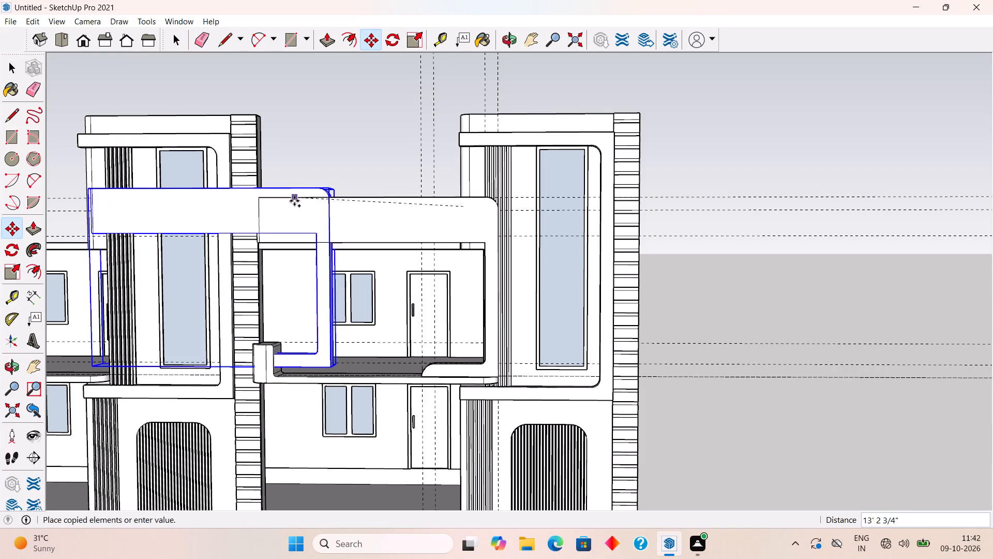
scroll(294, 201, "down", 10)
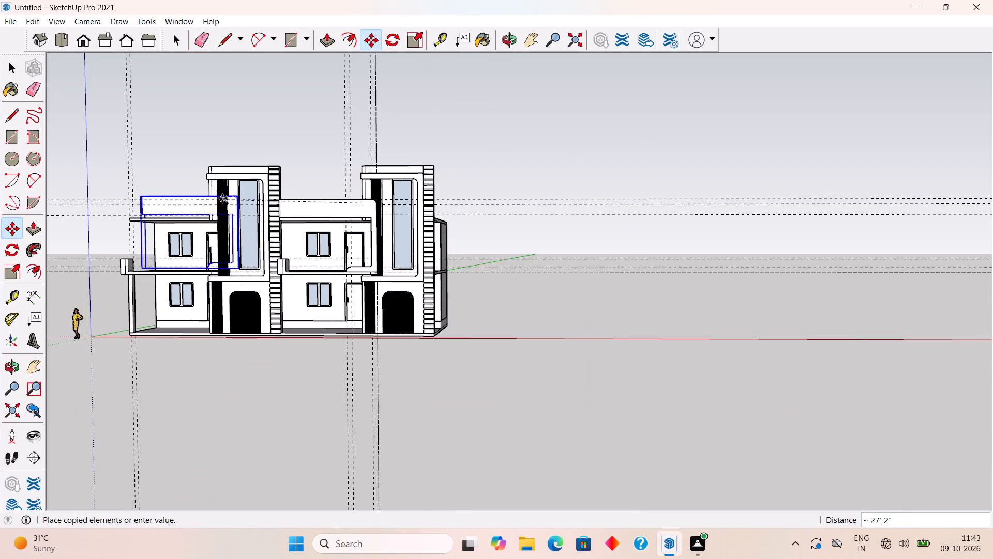
scroll(215, 198, "up", 4)
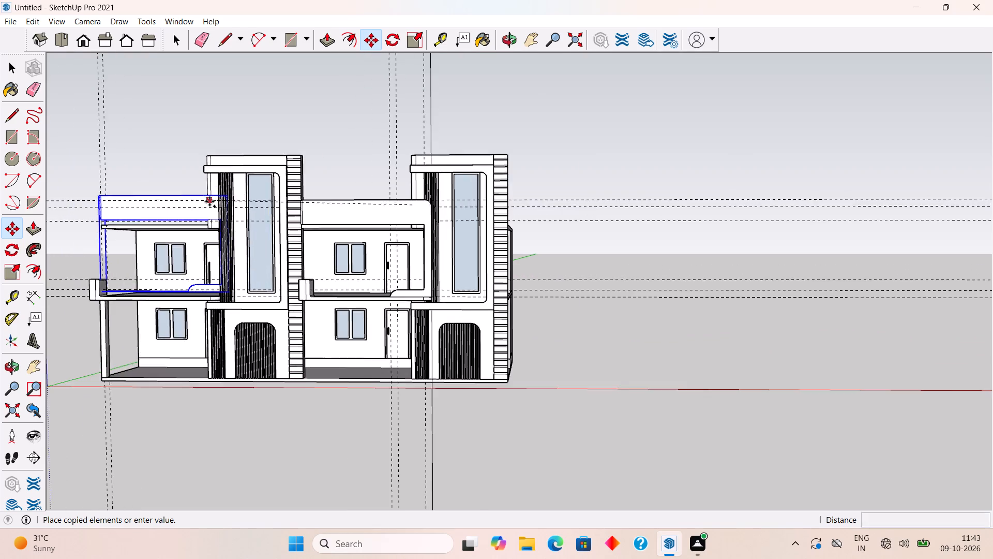
scroll(209, 201, "up", 5)
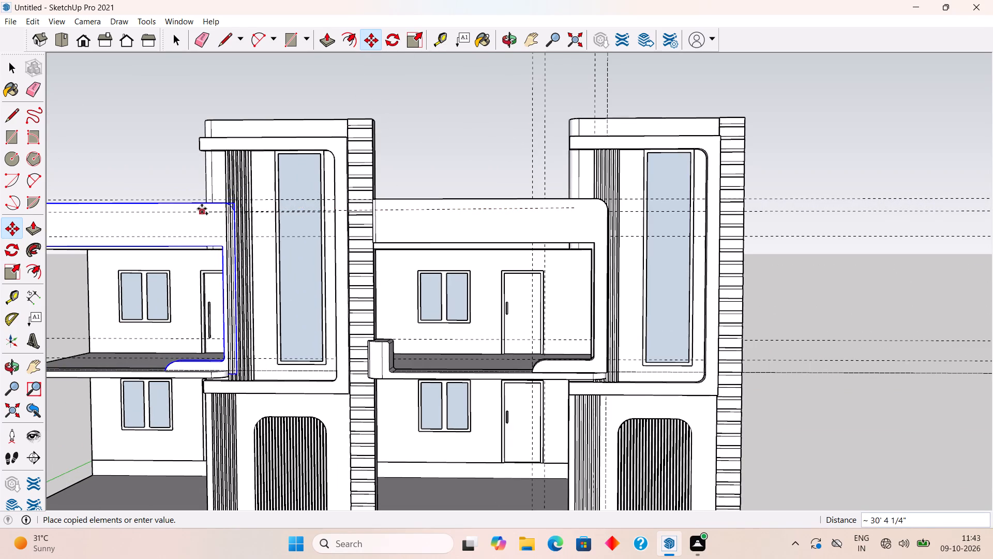
scroll(189, 206, "up", 4)
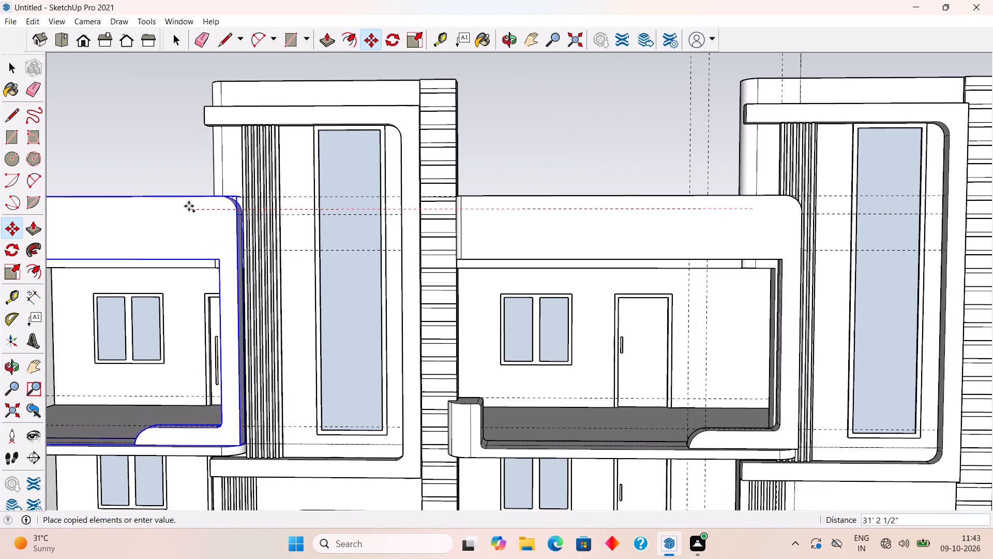
left_click(189, 206)
key("space")
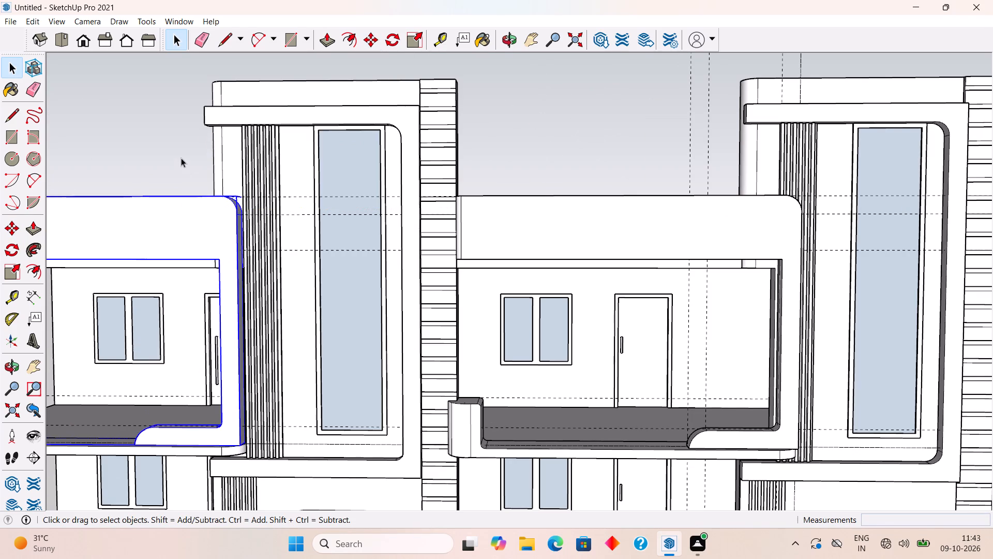
Examine both houses' balcony frames from the front and the side, with nothing selected.
left_click(180, 157)
scroll(263, 366, "down", 5)
middle_click_drag(265, 366, 378, 345)
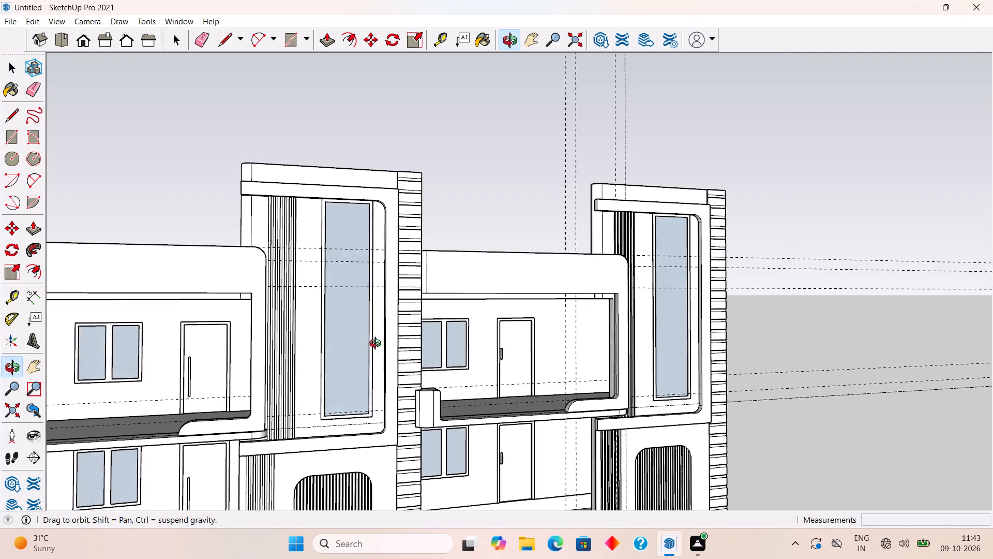
middle_click_drag(378, 345, 603, 381)
scroll(401, 329, "down", 1)
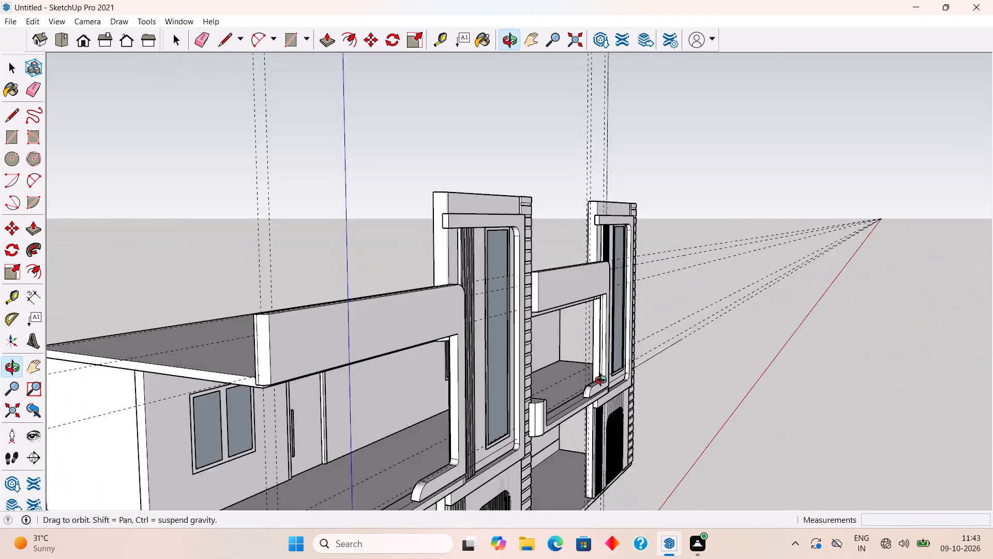
middle_click_drag(603, 381, 408, 352)
scroll(420, 352, "down", 1)
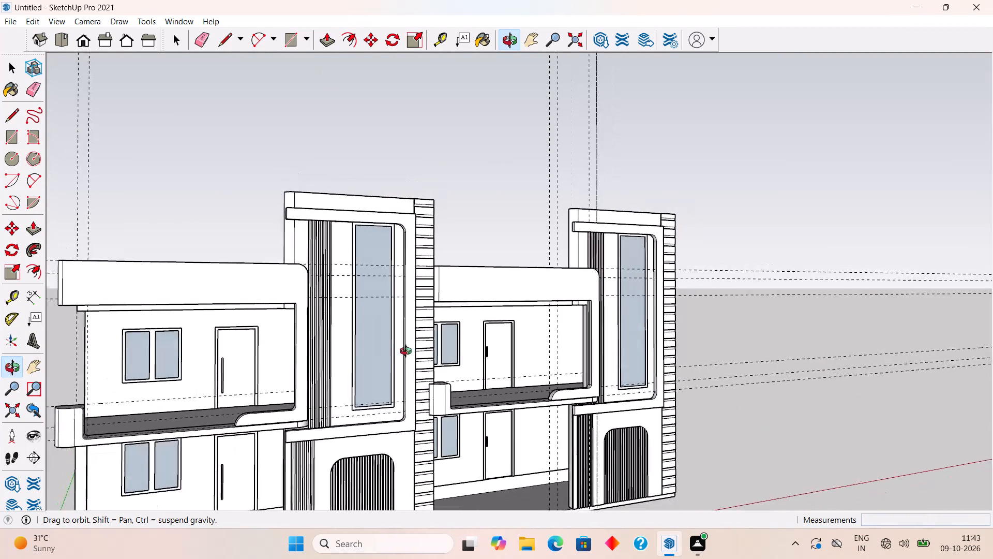
middle_click_drag(408, 352, 298, 355)
scroll(298, 355, "down", 2)
left_click(207, 202)
scroll(263, 322, "up", 3)
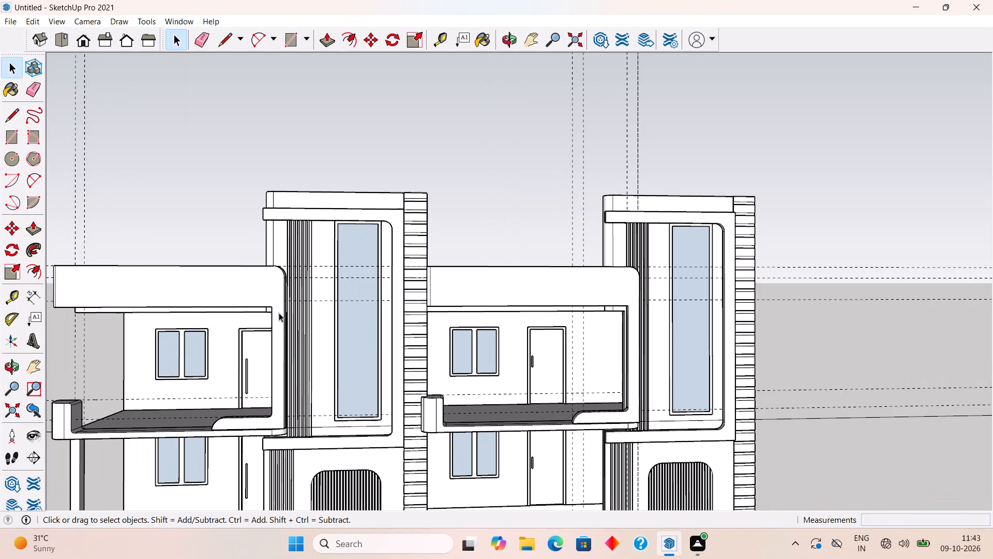
scroll(396, 312, "up", 3)
scroll(396, 312, "down", 1)
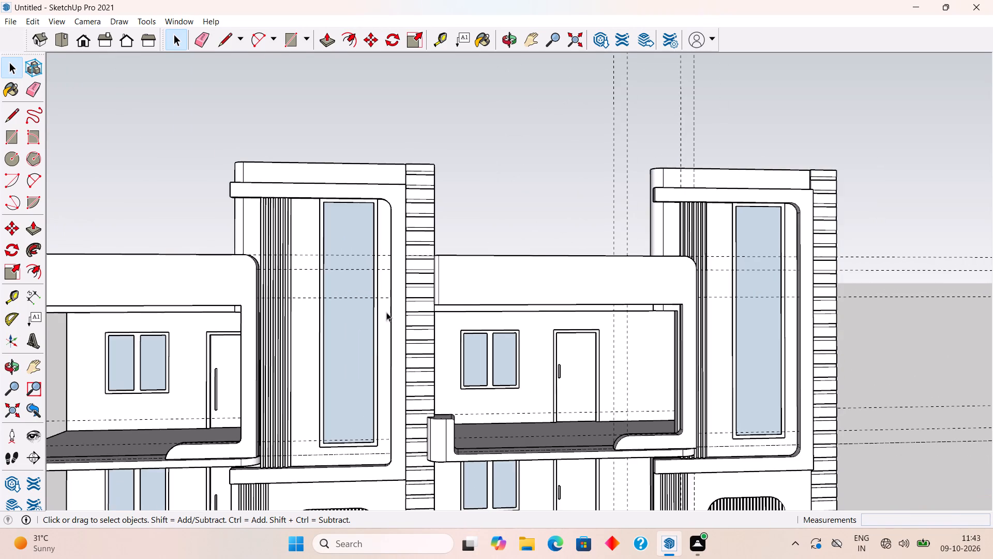
Move the copied facade frame group 2 3/16" along the red axis towards the ribbed pillar.
scroll(249, 304, "up", 14)
middle_click_drag(267, 311, 275, 337)
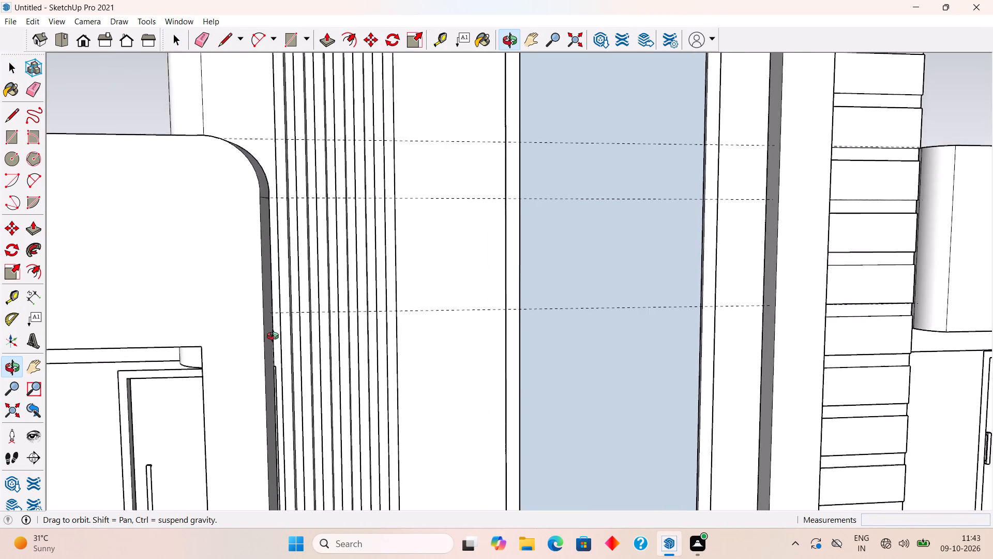
middle_click_drag(275, 337, 338, 86)
scroll(338, 87, "down", 3)
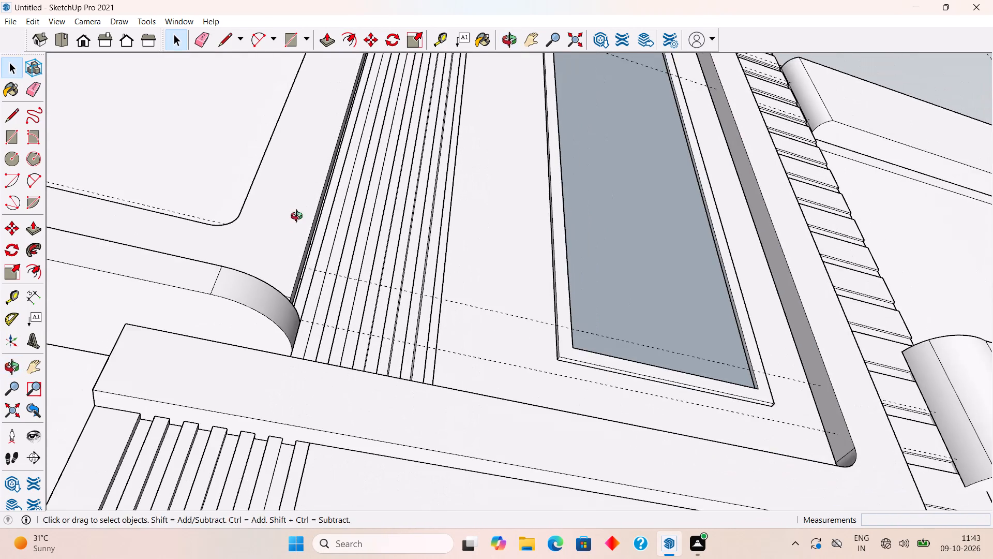
middle_click_drag(299, 217, 294, 301)
scroll(330, 384, "up", 8)
scroll(284, 390, "down", 1)
middle_click_drag(181, 345, 208, 454)
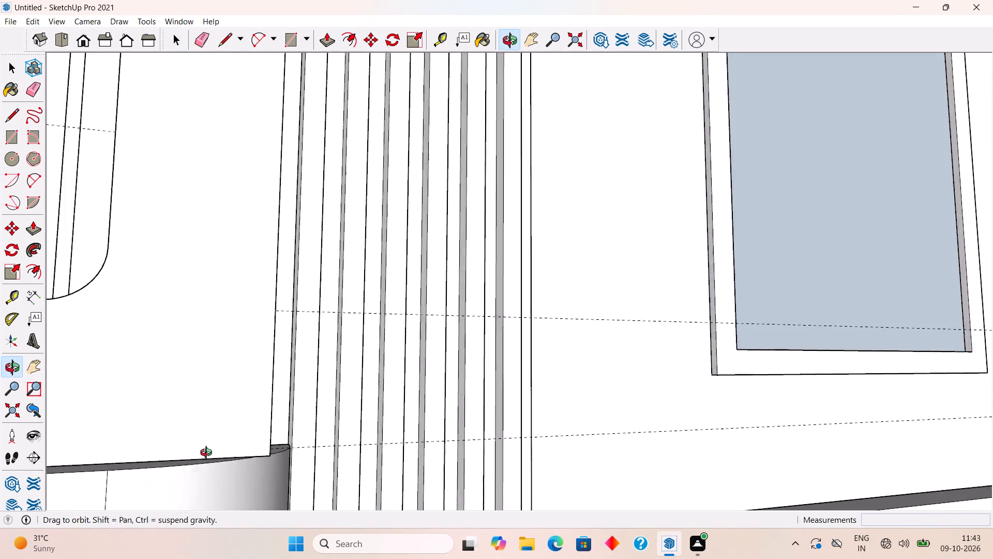
middle_click_drag(208, 454, 224, 481)
scroll(245, 482, "up", 9)
middle_click_drag(276, 446, 170, 452)
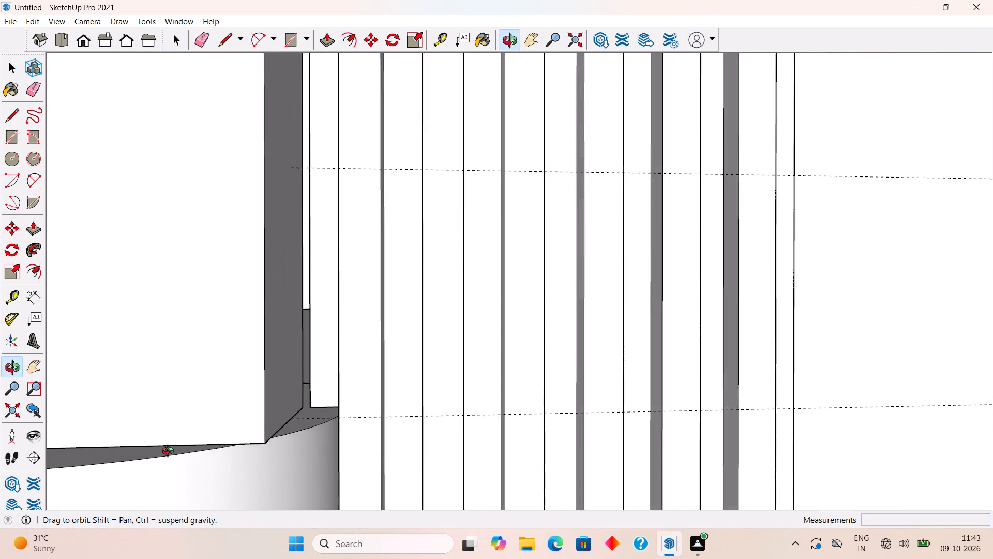
middle_click_drag(170, 452, 165, 502)
scroll(165, 502, "down", 3)
scroll(244, 480, "up", 4)
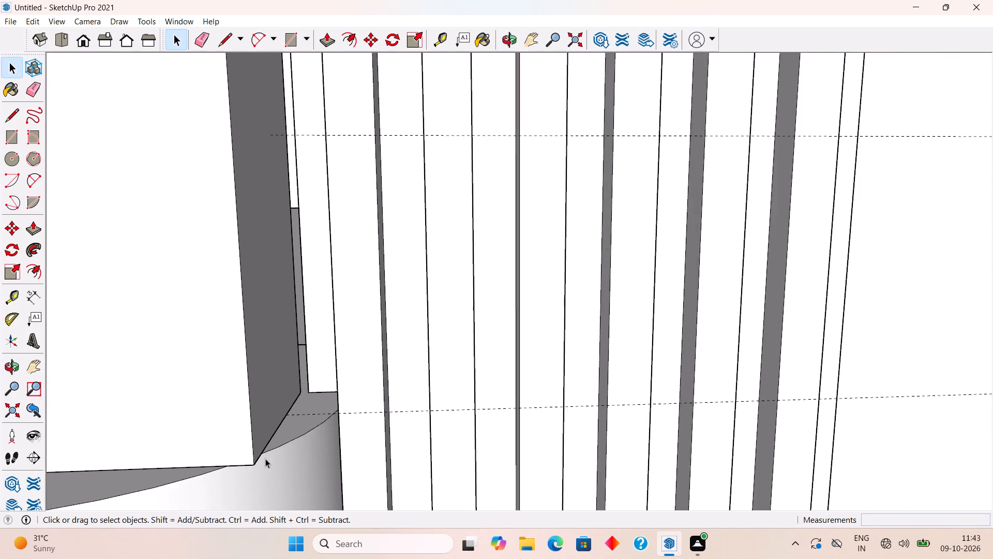
scroll(262, 455, "up", 2)
left_click(252, 449)
key("m")
left_click(252, 449)
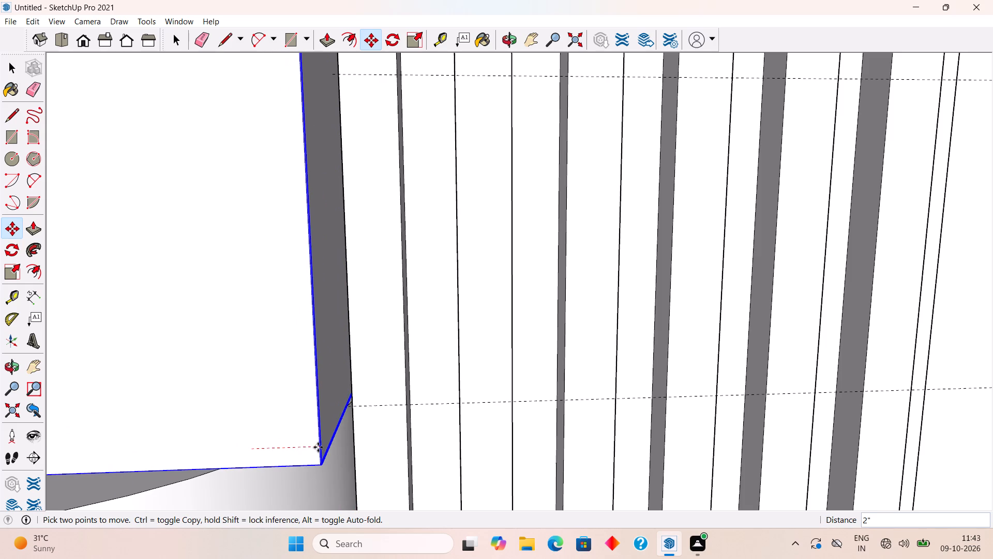
key("space")
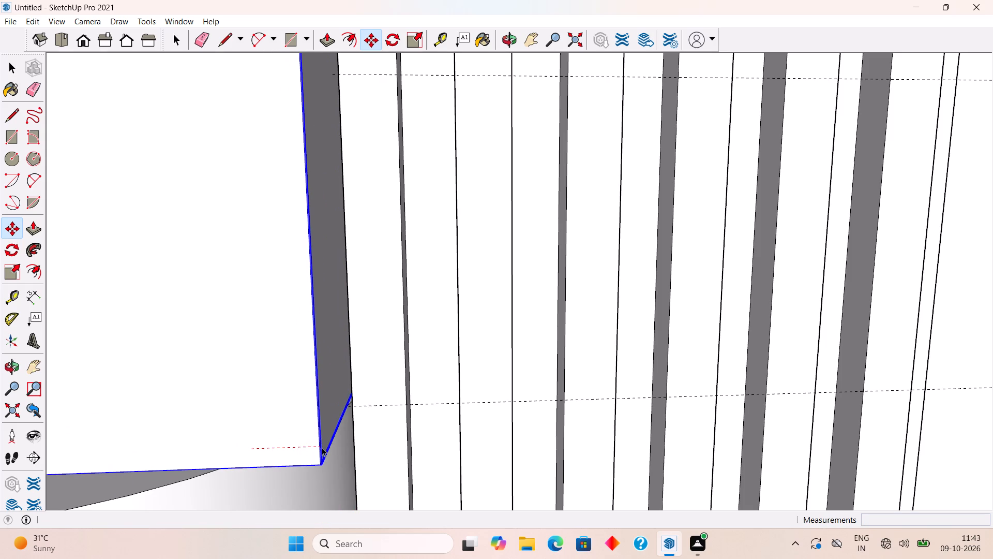
key("m")
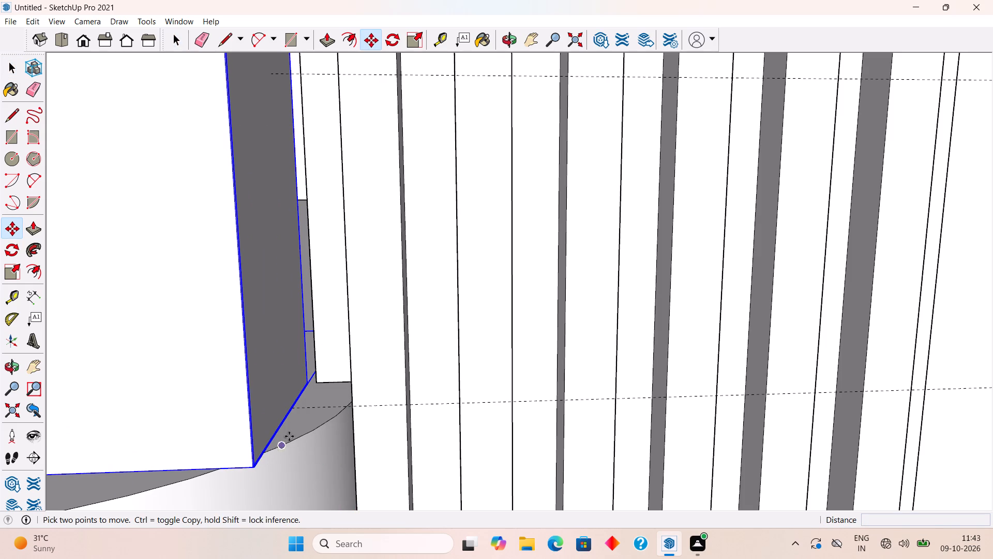
left_click(288, 414)
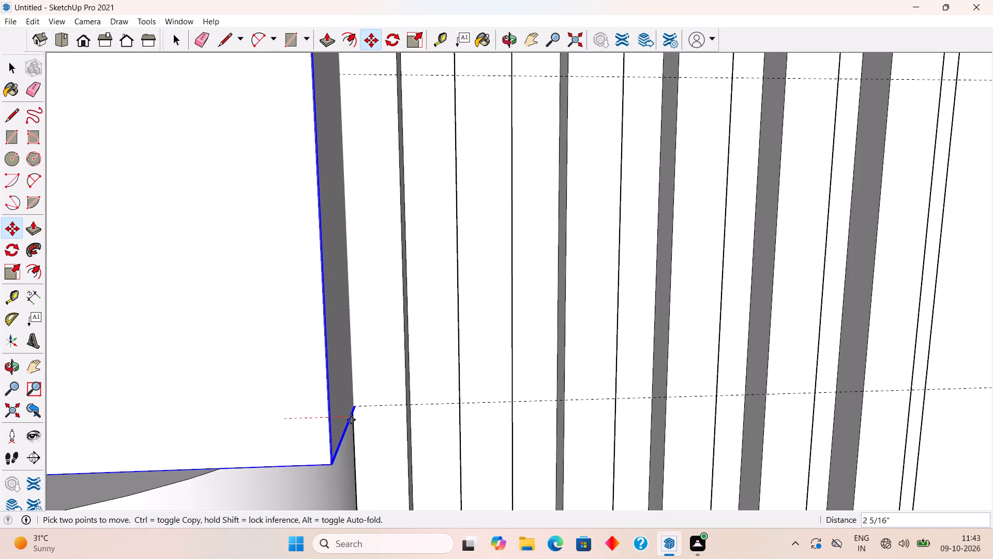
left_click(347, 421)
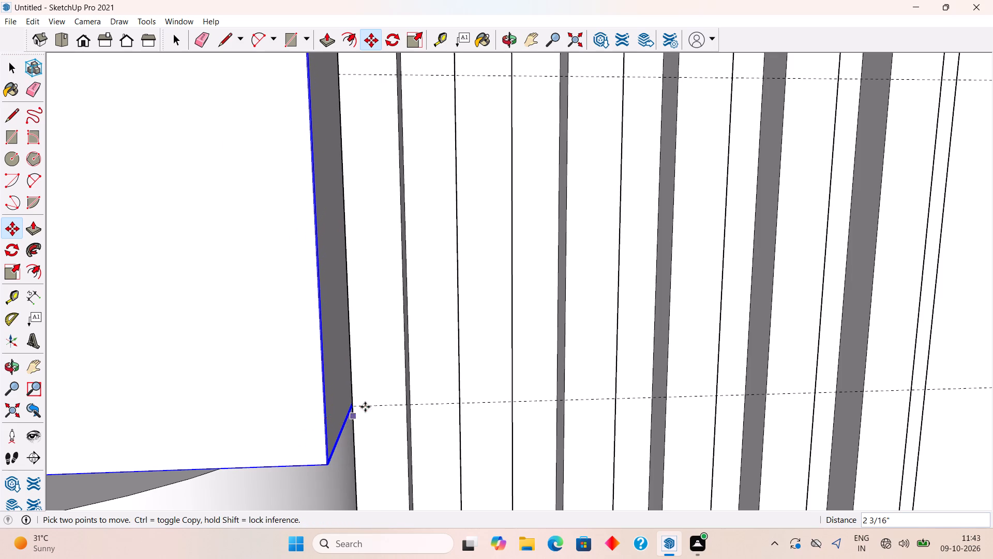
scroll(362, 394, "up", 11)
middle_click_drag(344, 426, 394, 480)
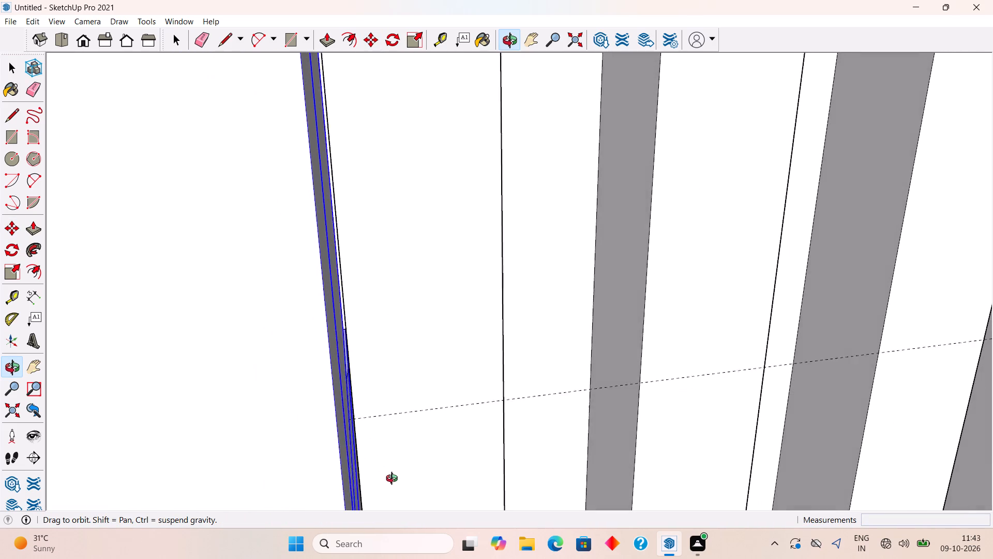
middle_click_drag(394, 480, 375, 467)
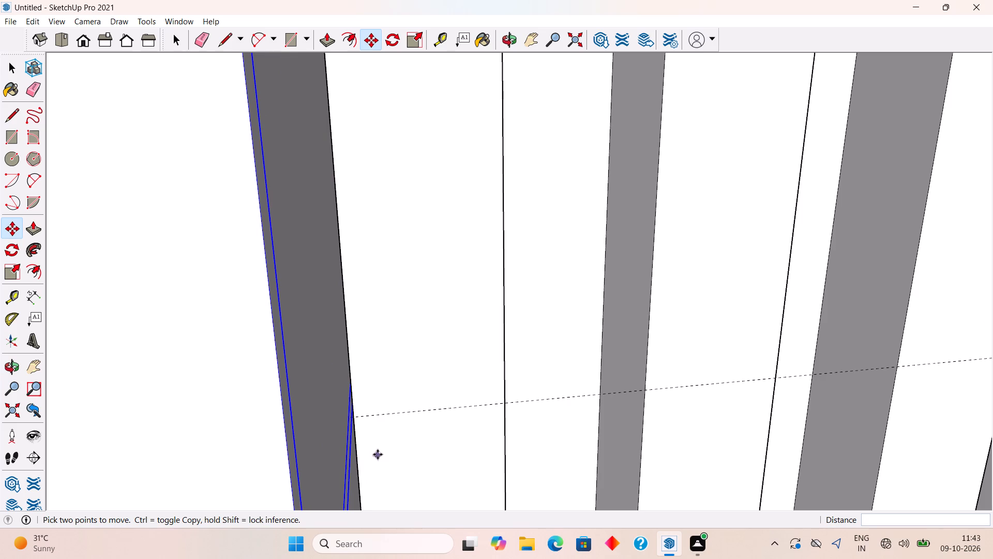
key("space")
Examine the twin house's frames, towers and roof slab from the front, side and rear.
scroll(378, 449, "down", 20)
scroll(378, 449, "down", 15)
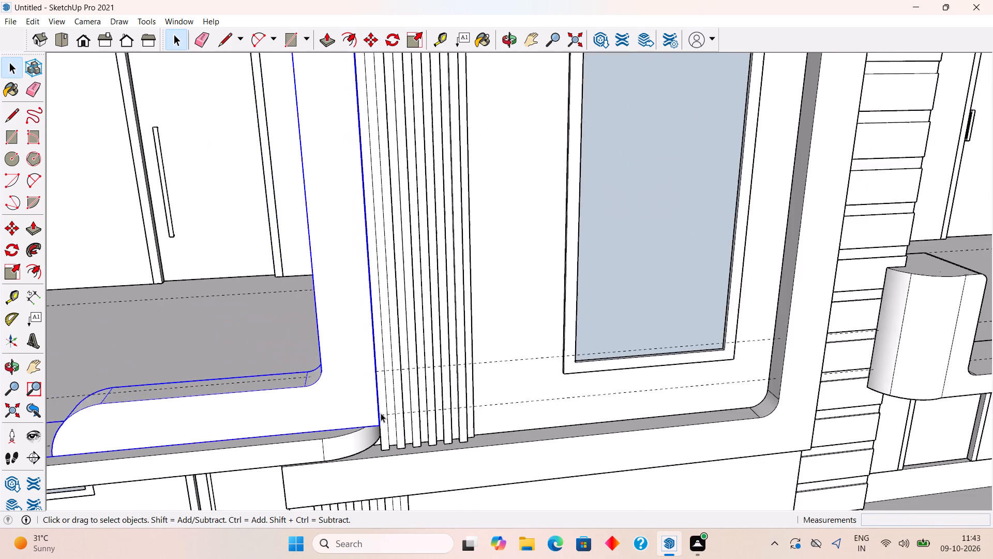
scroll(381, 413, "down", 12)
left_click(131, 140)
scroll(285, 303, "down", 7)
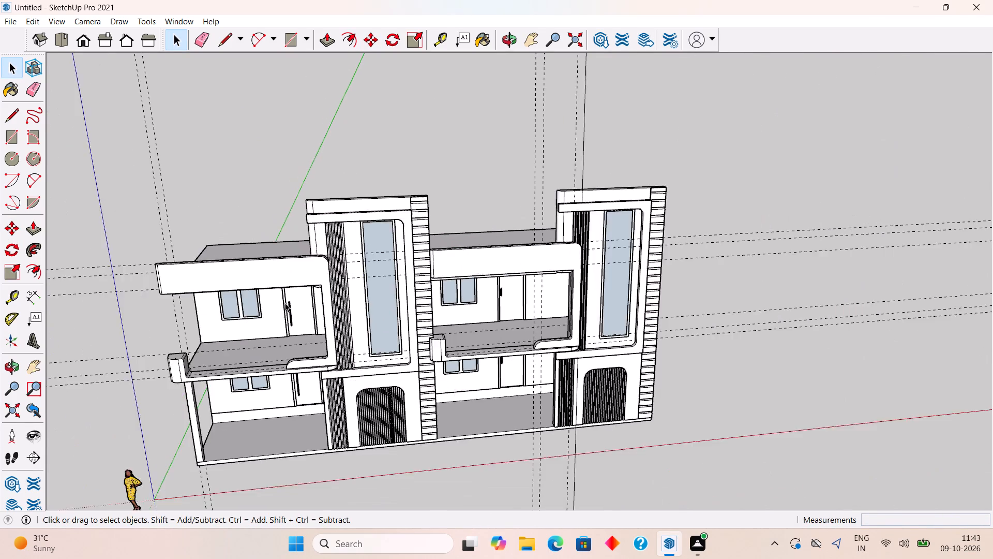
middle_click_drag(311, 272, 313, 213)
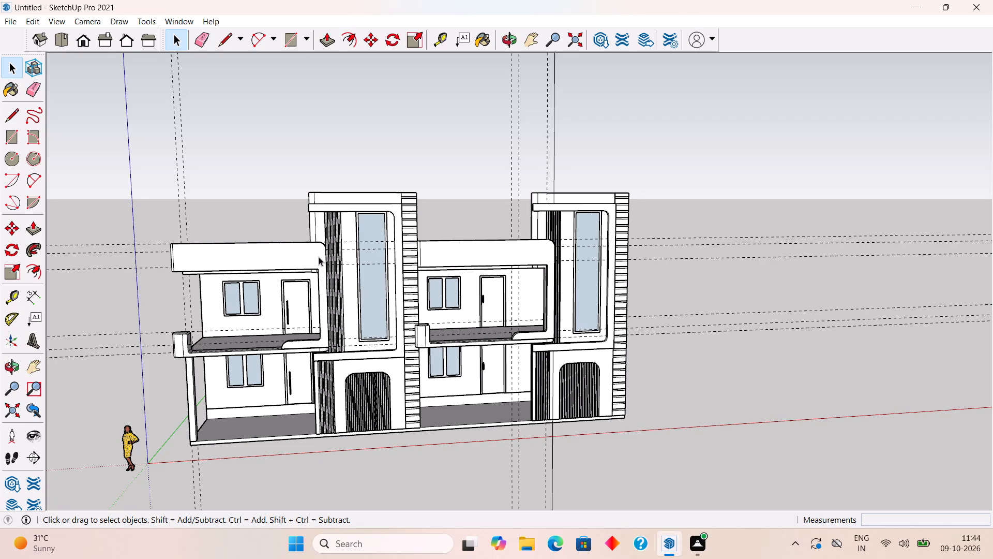
scroll(320, 257, "down", 2)
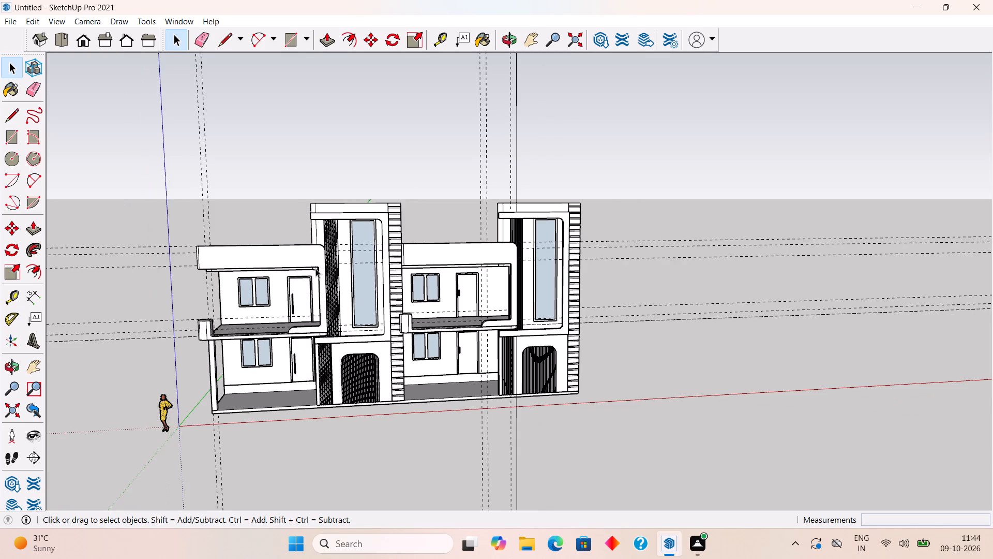
scroll(180, 253, "up", 5)
scroll(233, 278, "up", 5)
middle_click_drag(207, 254, 418, 232)
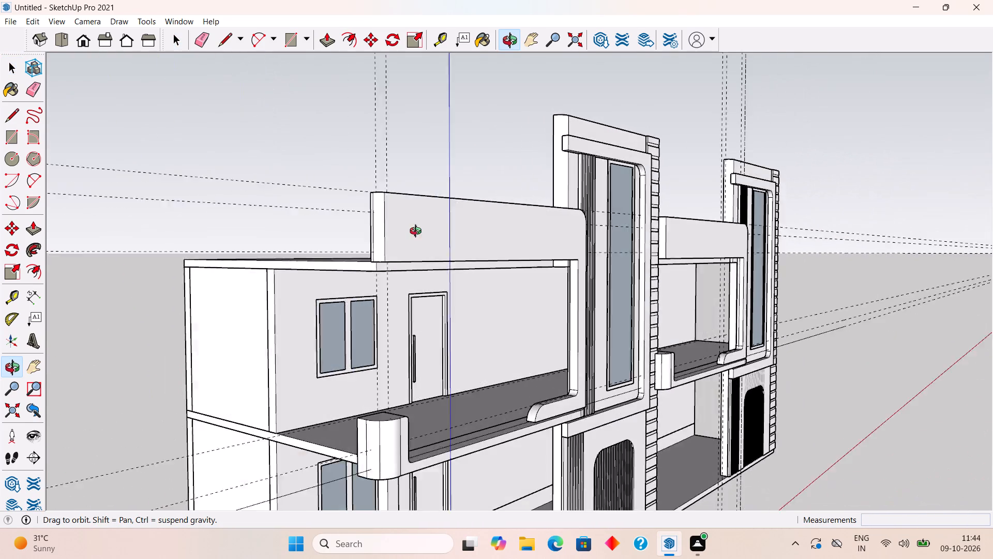
middle_click_drag(418, 232, 667, 324)
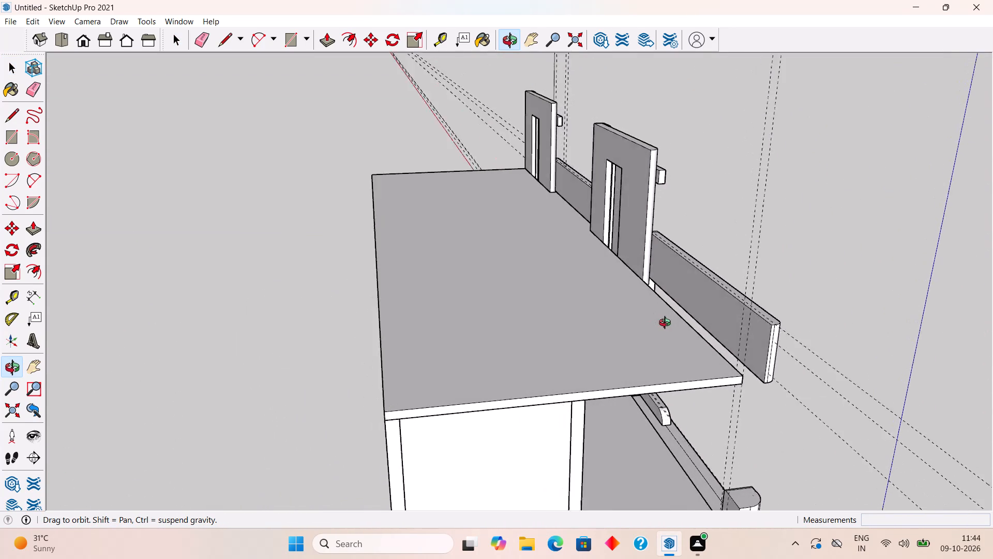
middle_click_drag(667, 324, 680, 327)
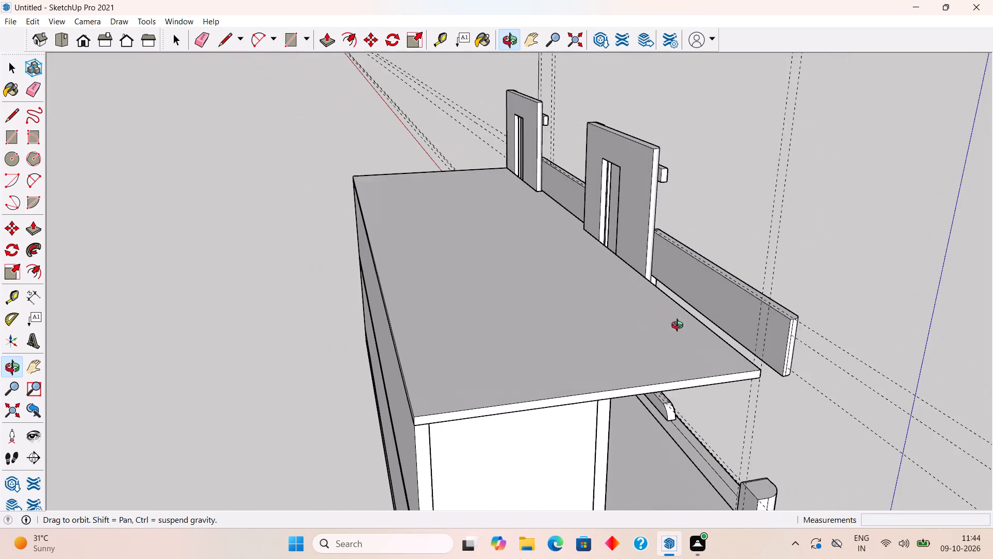
middle_click_drag(680, 327, 821, 363)
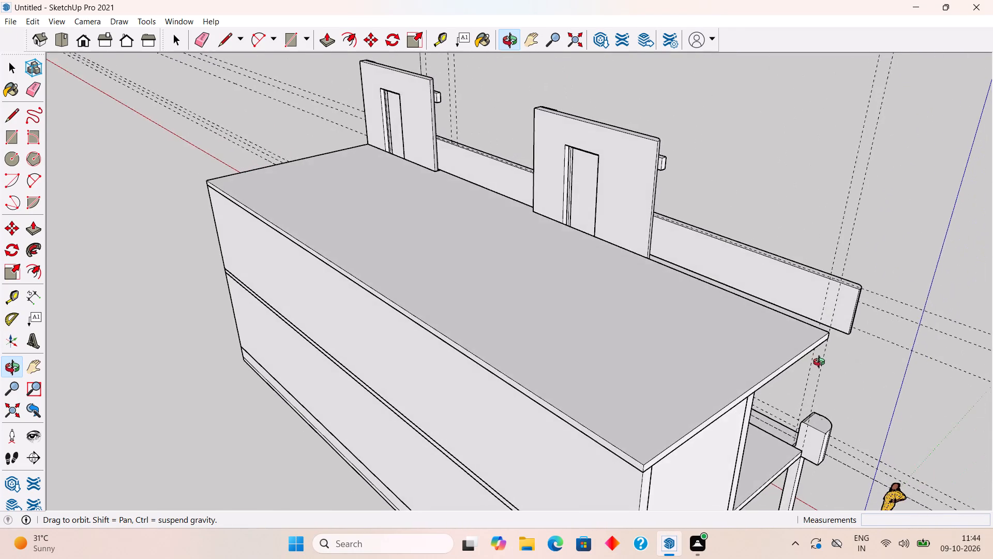
middle_click_drag(821, 363, 446, 280)
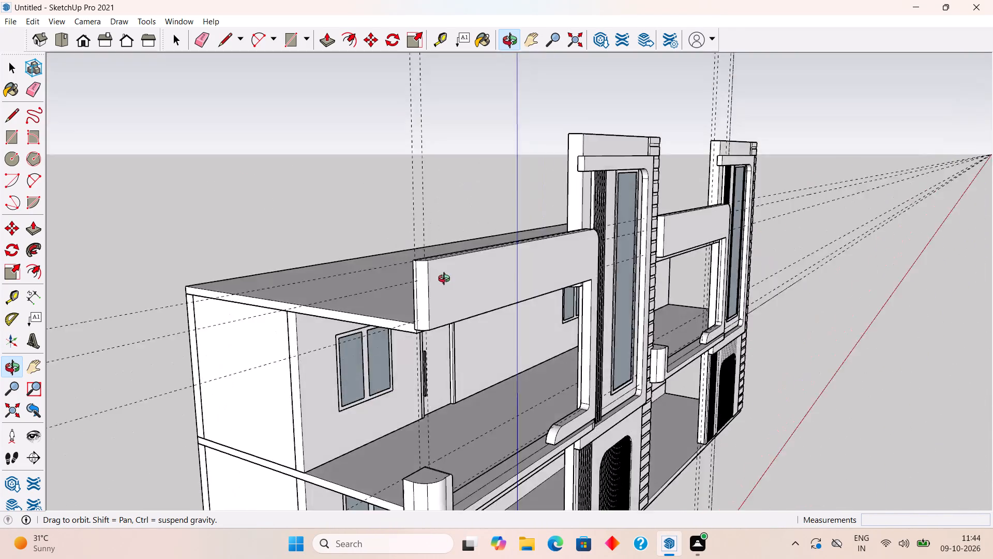
middle_click_drag(446, 280, 378, 258)
Draw a 6" vertical line across the roof slab's front edge face, beside the curved corner piece near the pillar.
scroll(397, 273, "up", 5)
middle_click_drag(416, 278, 444, 235)
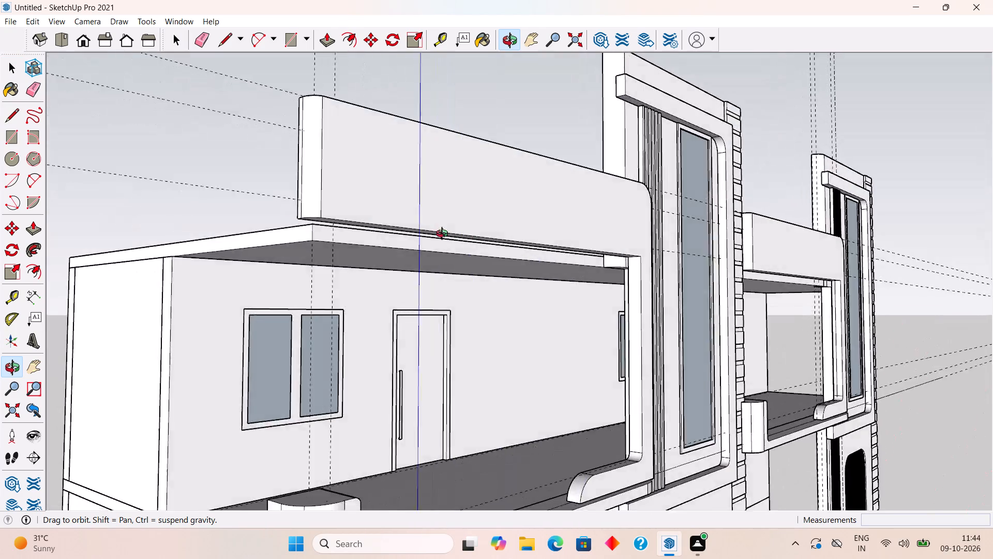
middle_click_drag(444, 235, 354, 192)
scroll(354, 207, "up", 6)
triple_click(348, 216)
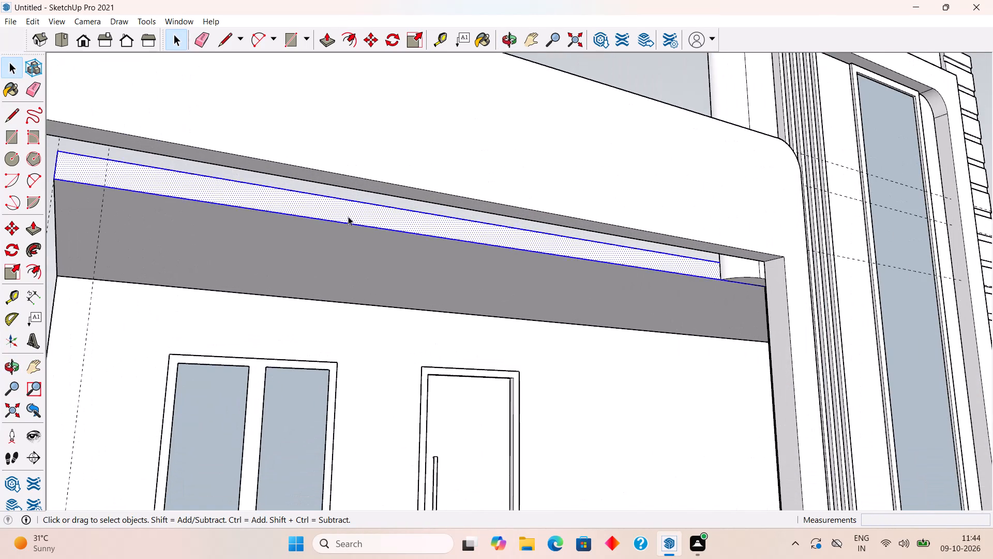
left_click(348, 216)
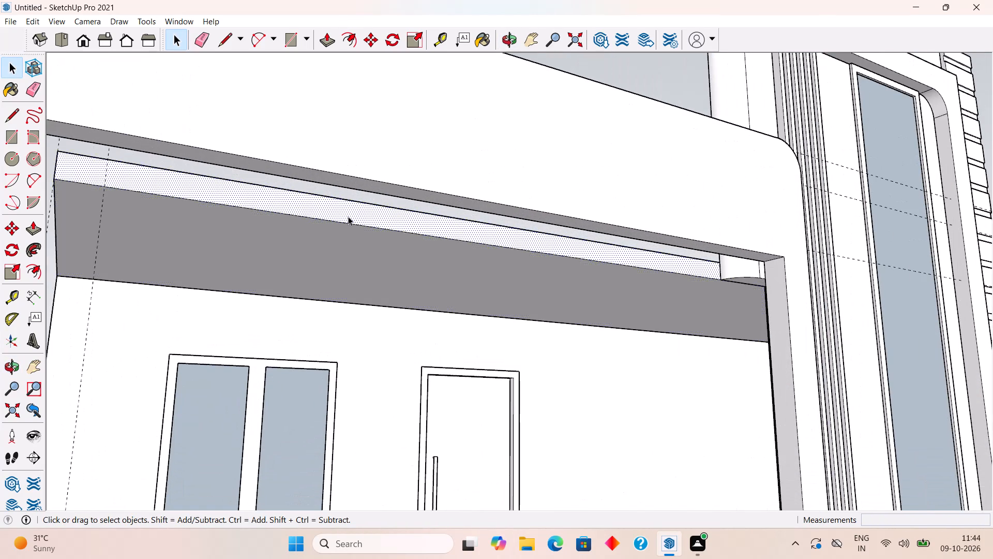
scroll(851, 282, "up", 4)
key("l")
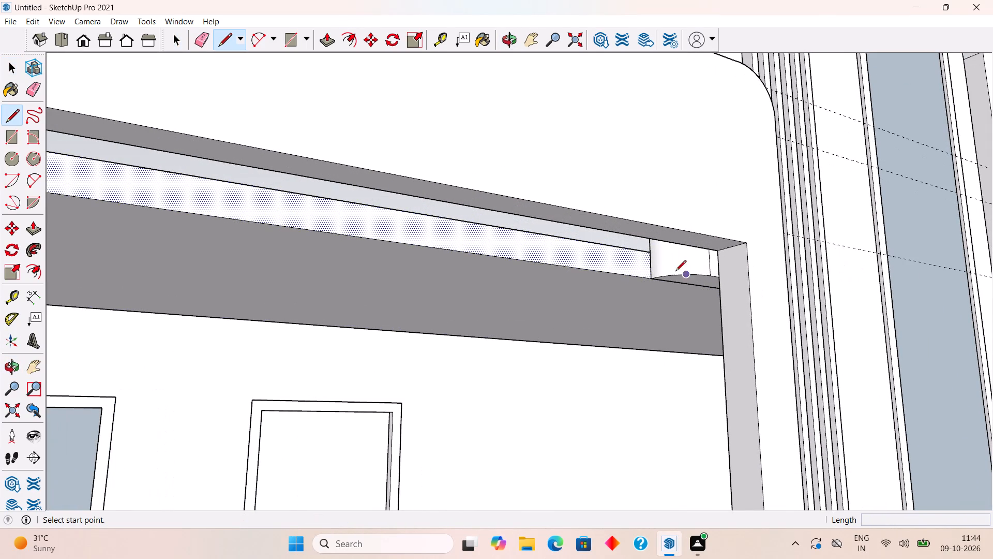
left_click(650, 255)
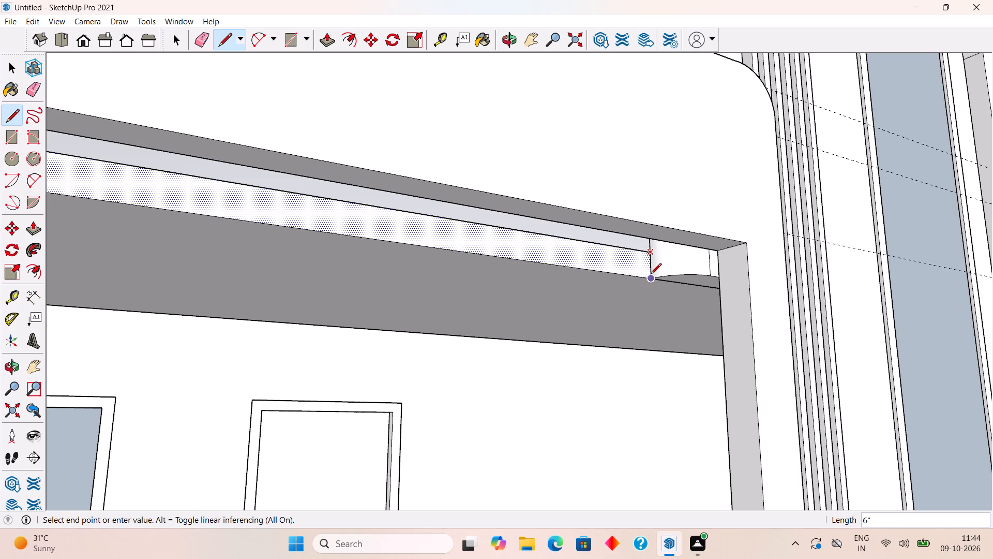
left_click(651, 284)
scroll(651, 284, "down", 11)
key("space")
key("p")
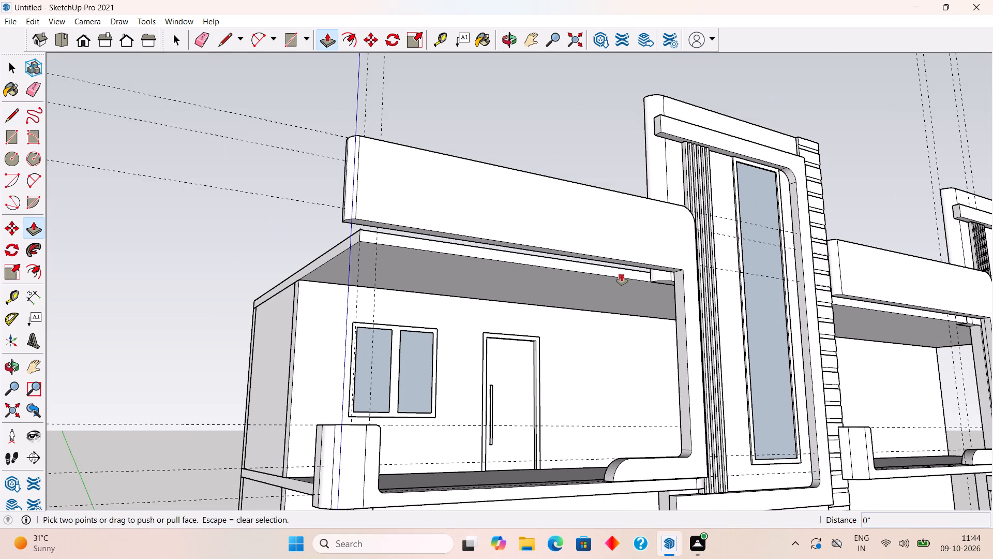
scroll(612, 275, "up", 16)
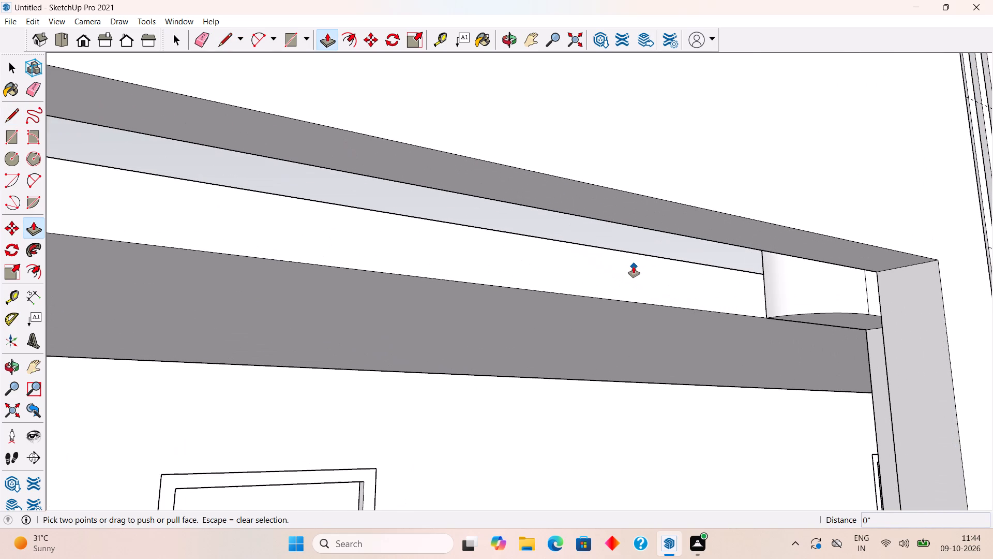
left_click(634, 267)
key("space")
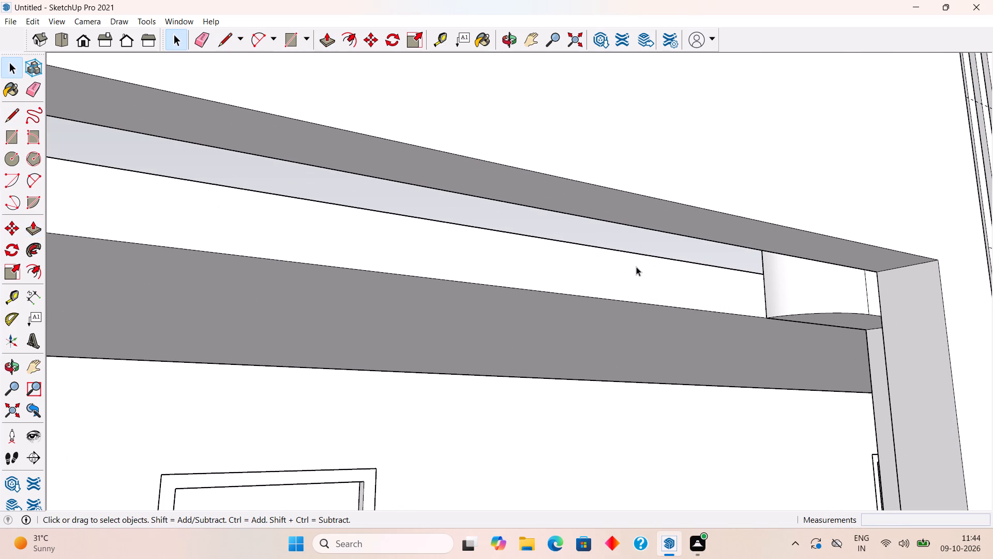
Pull the long part of the roof slab's front edge face outward 9" towards the balcony frame.
left_click(636, 267)
key("p")
left_click(636, 267)
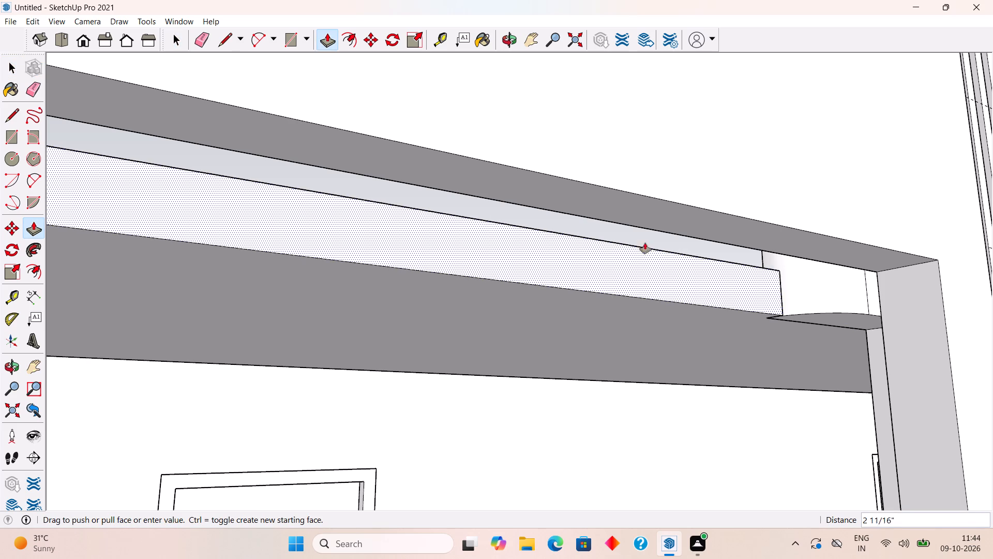
left_click(646, 229)
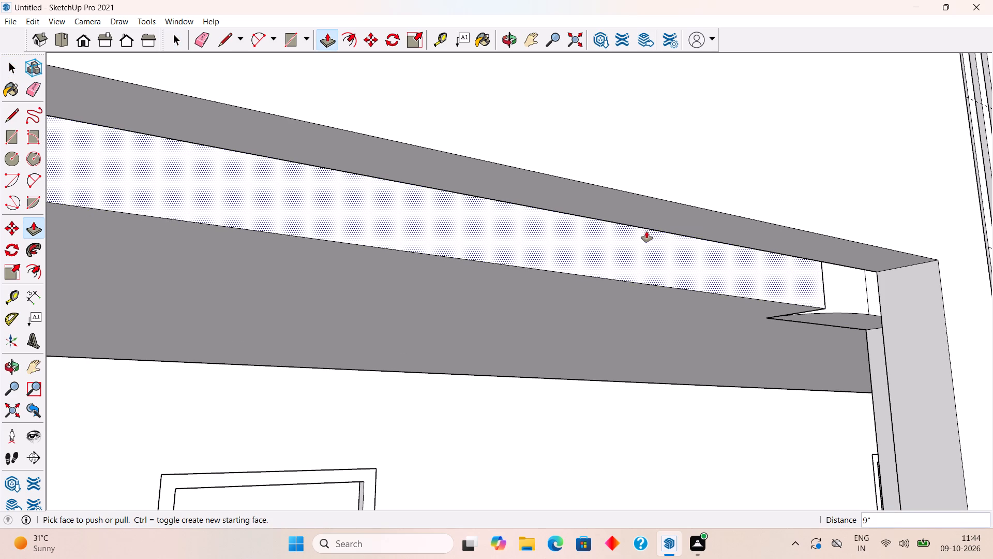
key("space")
Examine the extended slab edge and both houses' facades from below and from the front.
middle_click_drag(567, 256, 305, 288)
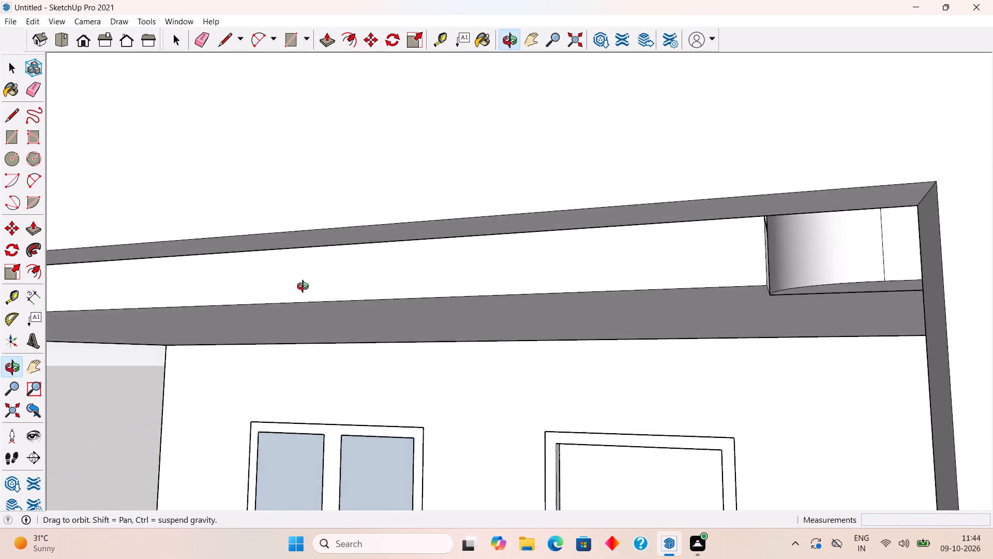
middle_click_drag(305, 288, 345, 310)
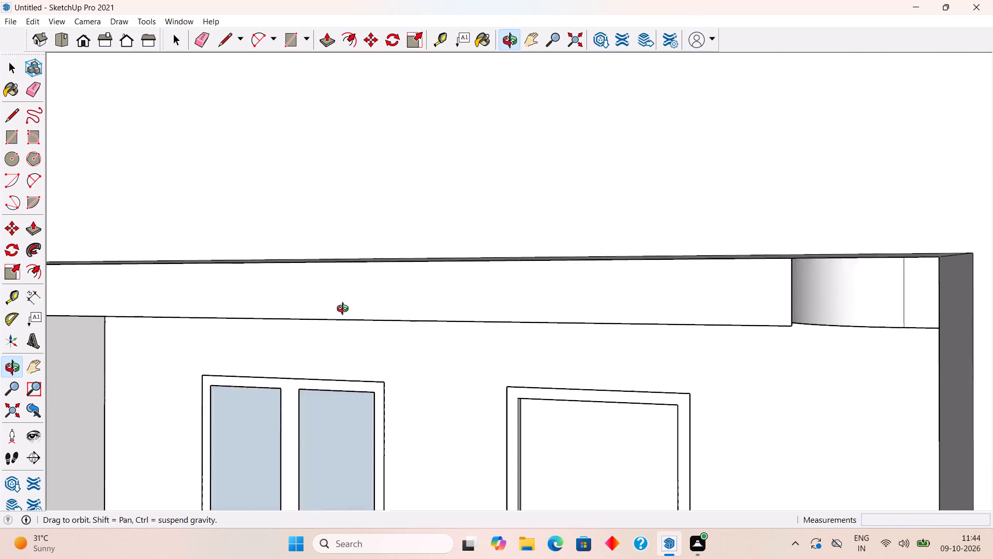
middle_click_drag(345, 310, 365, 292)
scroll(365, 292, "down", 16)
scroll(365, 290, "down", 9)
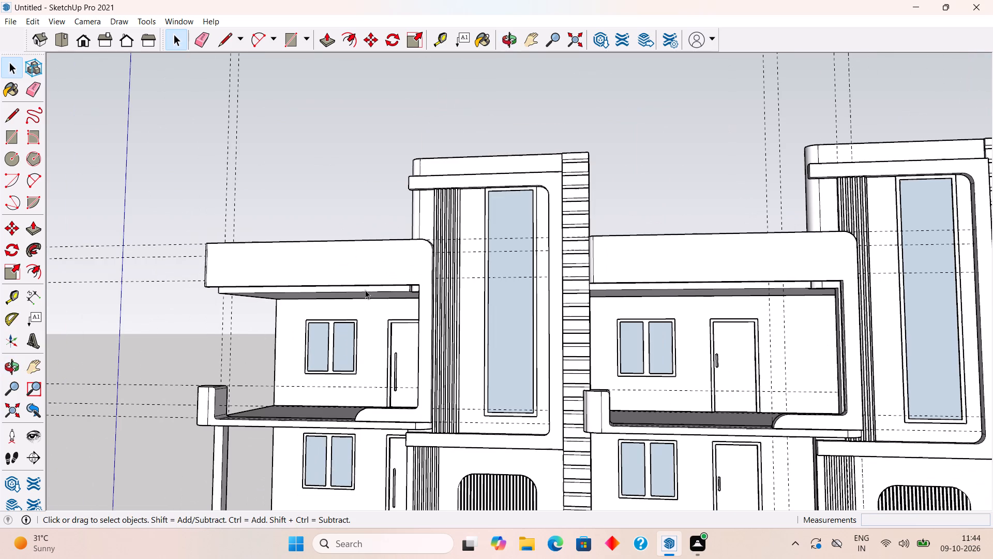
middle_click_drag(365, 290, 453, 278)
scroll(453, 278, "down", 9, "shift")
middle_click_drag(463, 294, 510, 349, "shift")
scroll(510, 349, "up", 1, "shift")
middle_click_drag(483, 426, 537, 414)
scroll(537, 414, "up", 2)
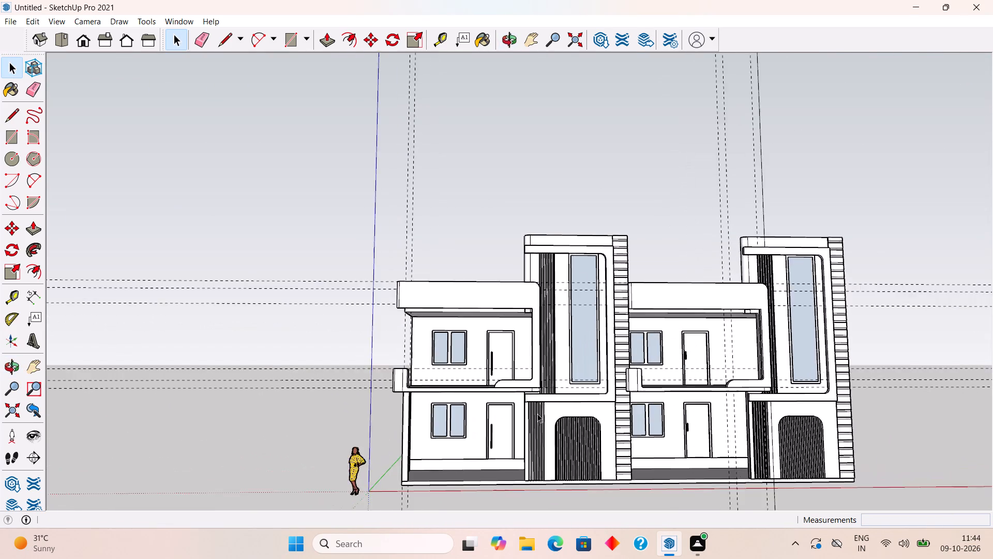
scroll(537, 414, "up", 1)
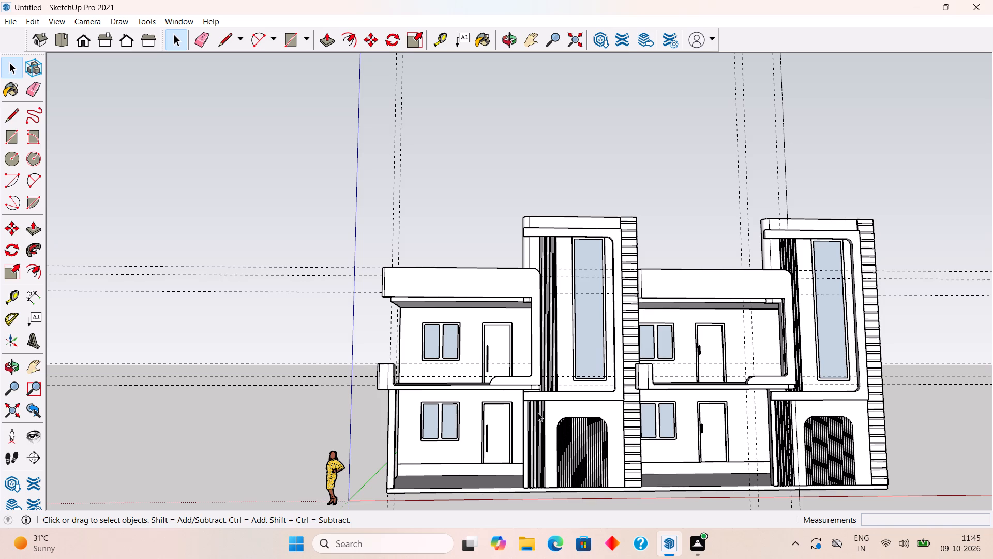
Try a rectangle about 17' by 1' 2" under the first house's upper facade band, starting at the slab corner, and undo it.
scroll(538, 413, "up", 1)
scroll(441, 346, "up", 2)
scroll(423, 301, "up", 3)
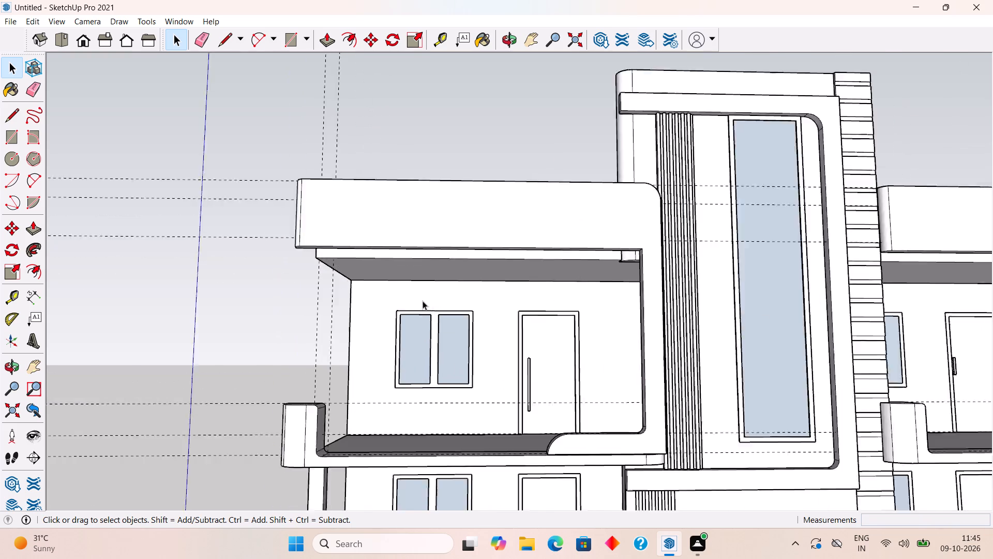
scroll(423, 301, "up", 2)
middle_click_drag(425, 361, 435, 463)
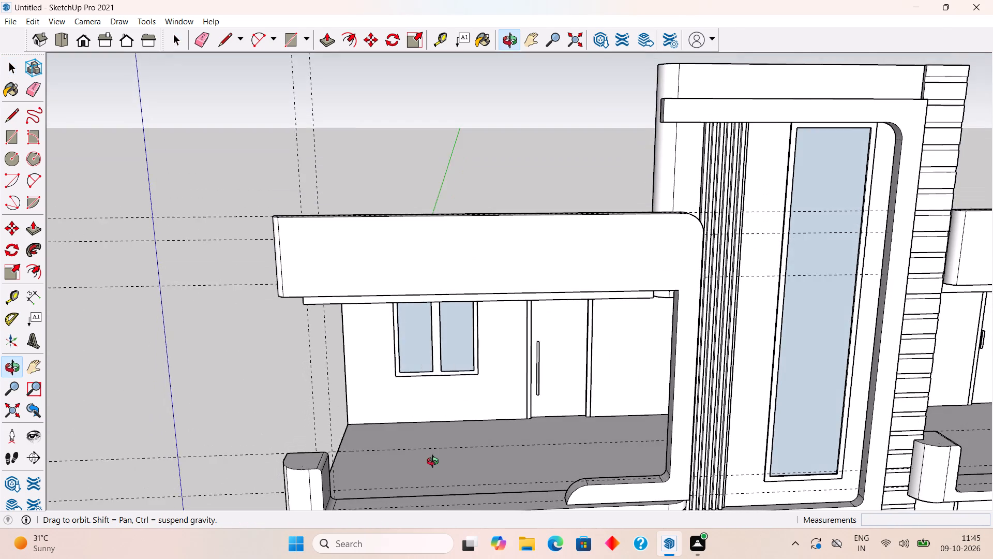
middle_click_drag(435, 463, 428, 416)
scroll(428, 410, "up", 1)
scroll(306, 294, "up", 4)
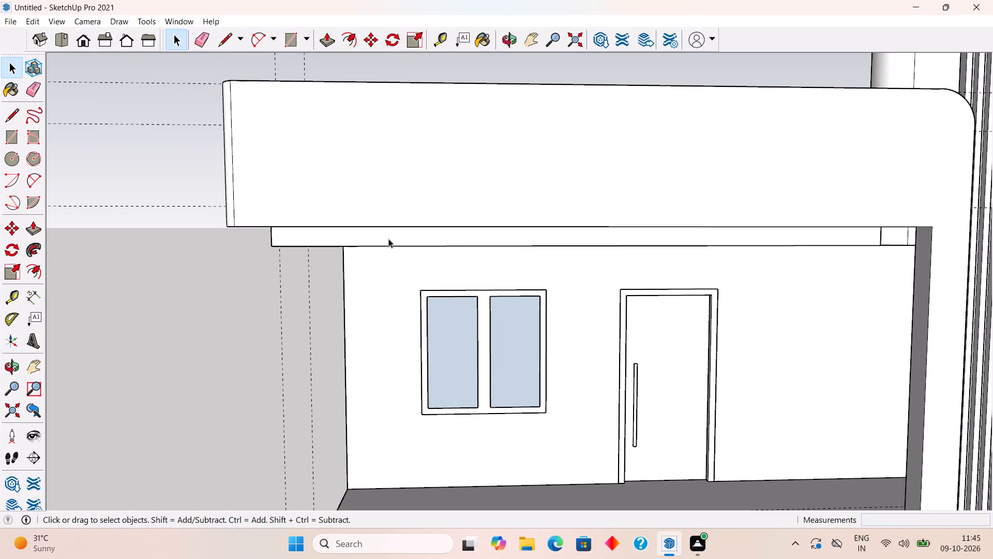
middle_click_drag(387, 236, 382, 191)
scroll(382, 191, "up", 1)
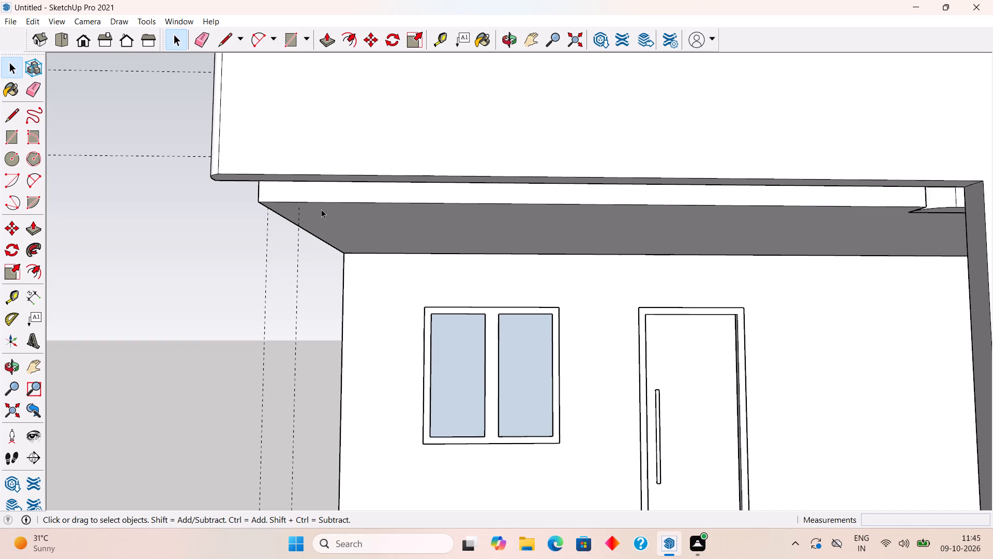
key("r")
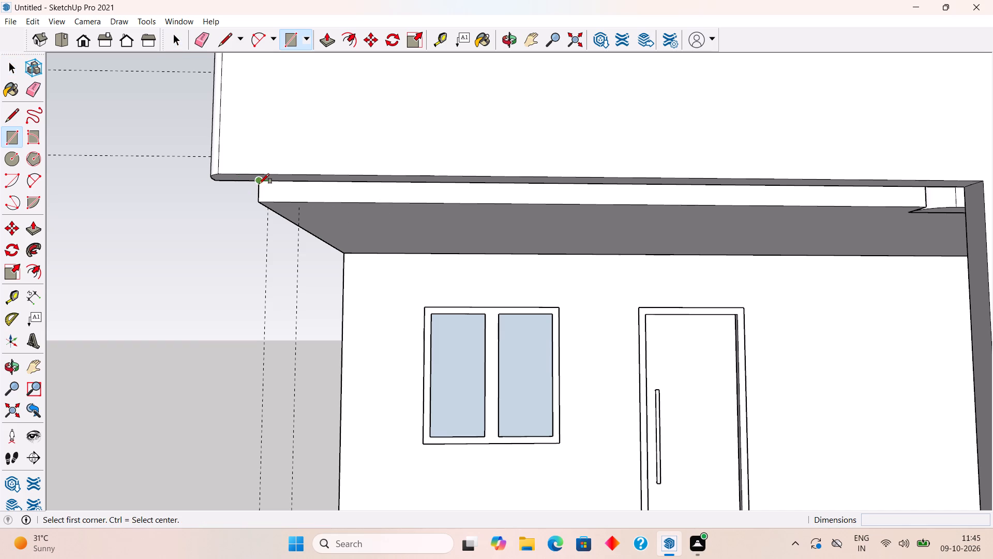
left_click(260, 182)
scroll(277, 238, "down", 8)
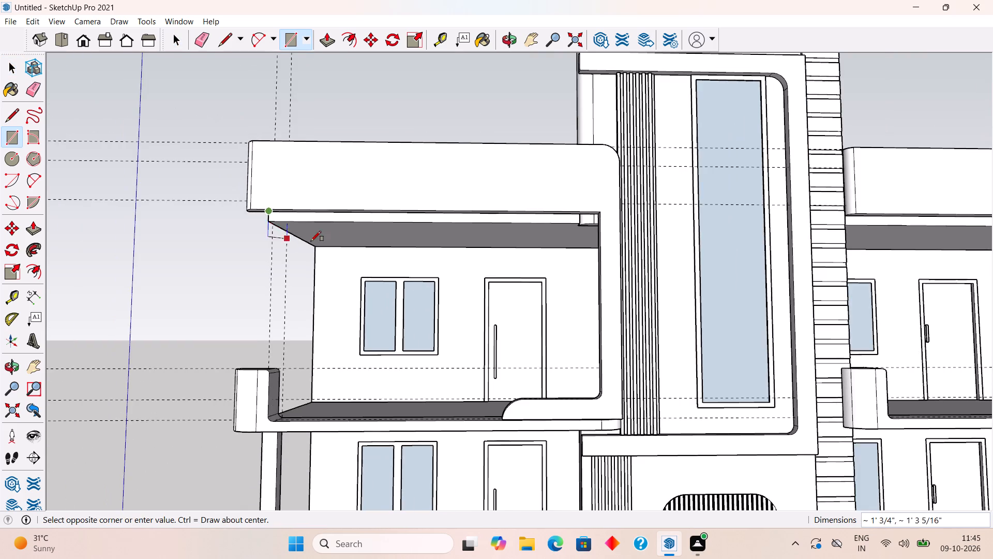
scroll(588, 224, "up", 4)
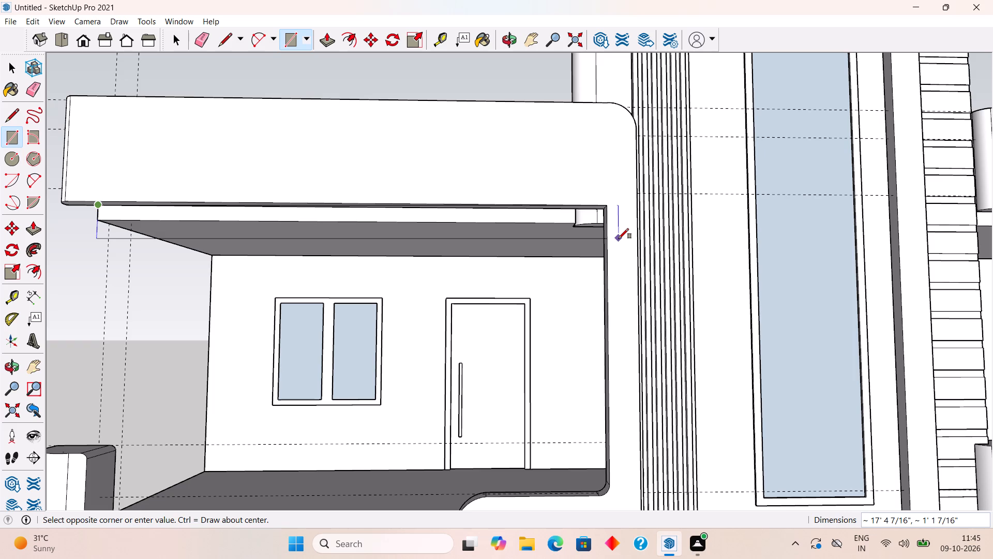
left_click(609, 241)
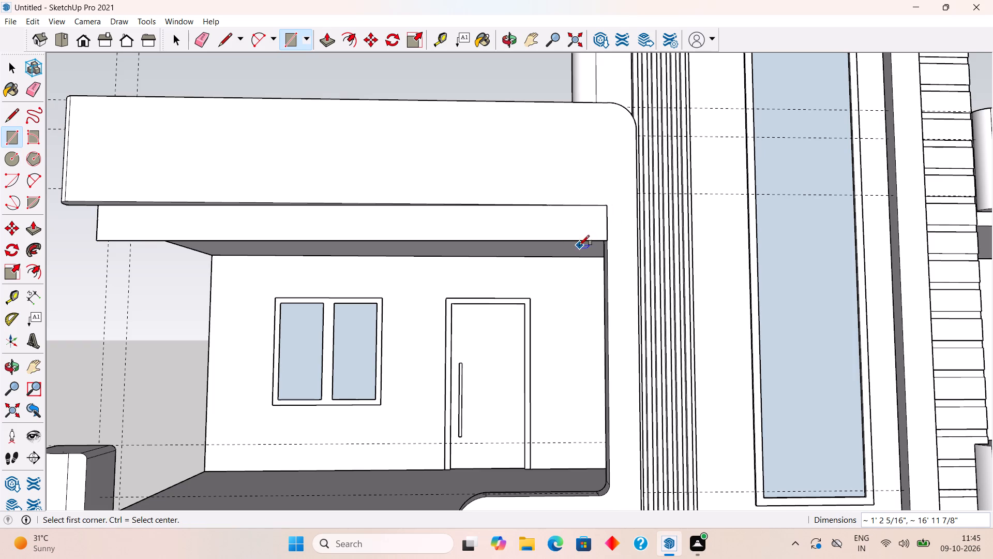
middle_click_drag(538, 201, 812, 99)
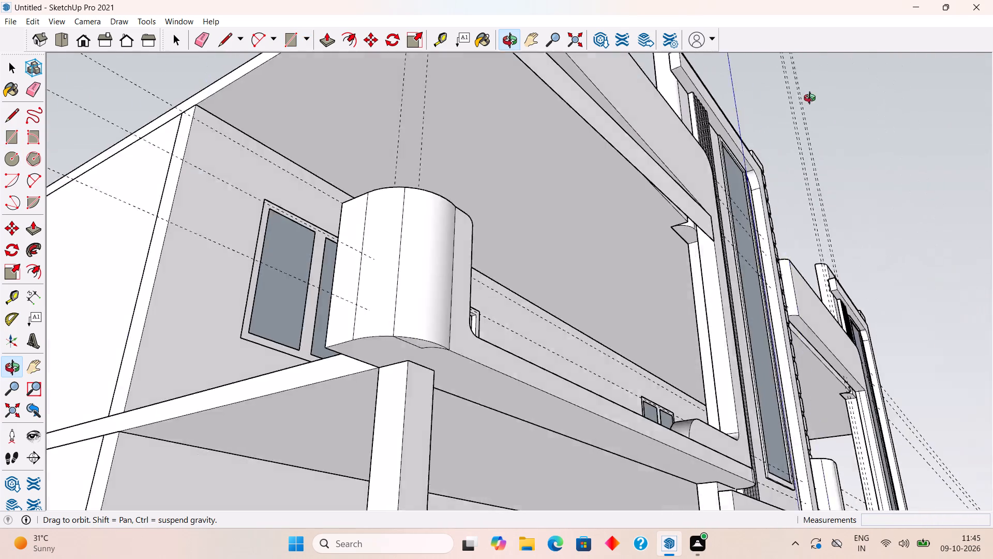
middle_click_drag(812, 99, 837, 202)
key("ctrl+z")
Draw a rectangle about 17' 8" by 1' hanging below the upper facade band's bottom edge, ending on the frame's upright.
middle_click_drag(543, 170, 430, 185)
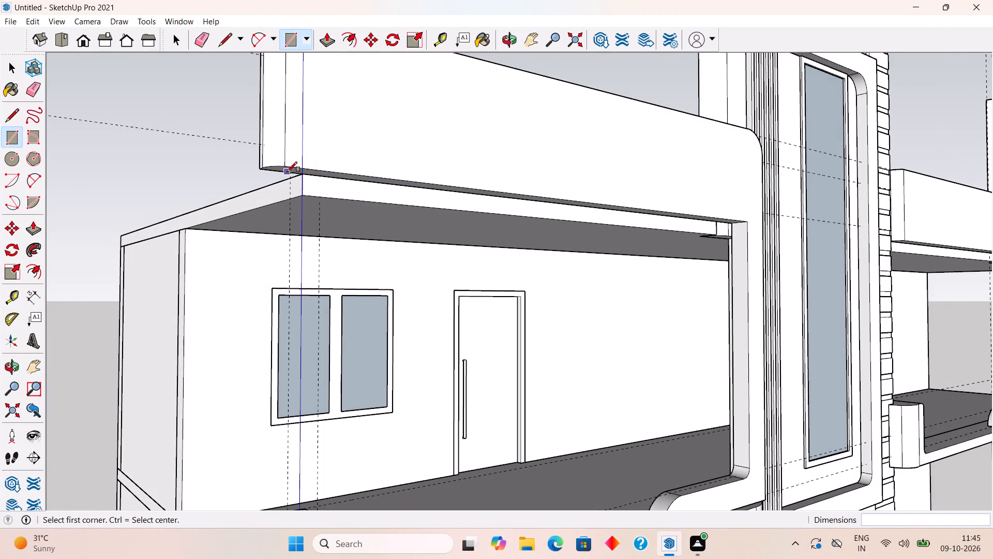
left_click(283, 163)
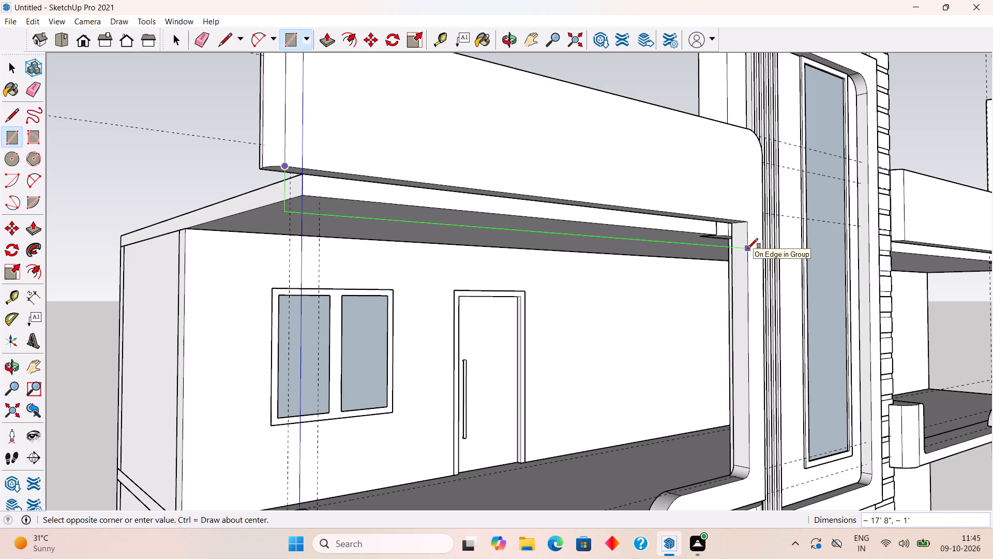
left_click(748, 248)
key("space")
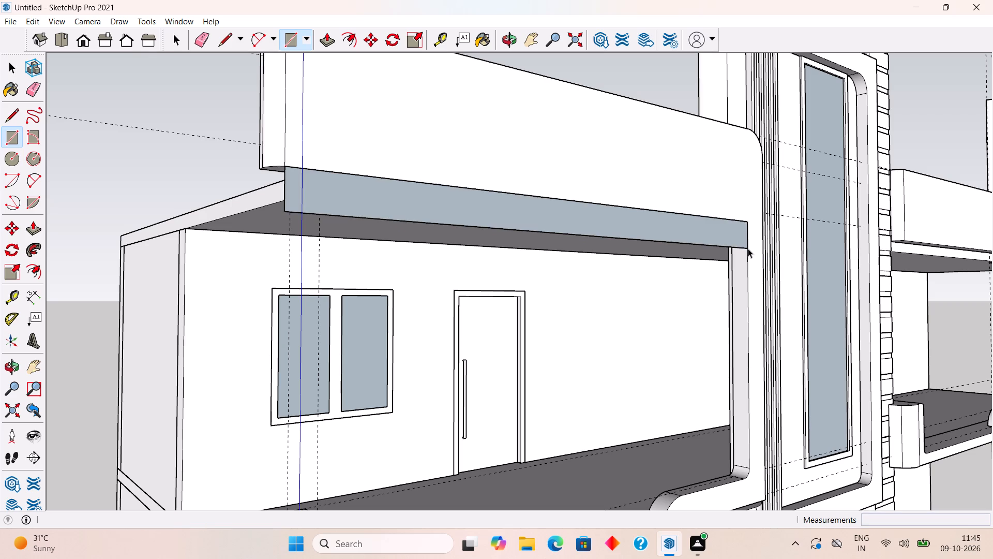
Extrude the new rectangle under the facade band forward by 6".
middle_click_drag(735, 252, 612, 278)
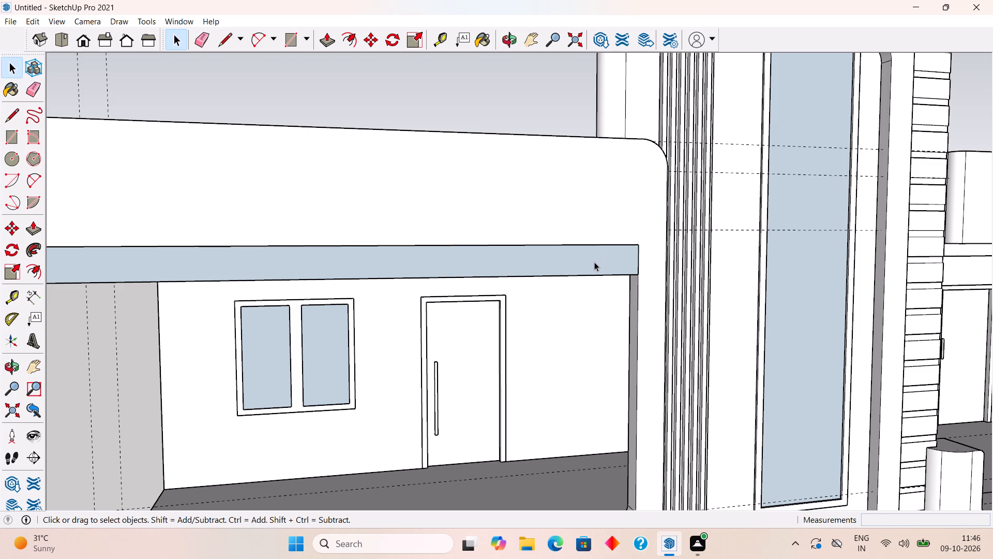
left_click(594, 262)
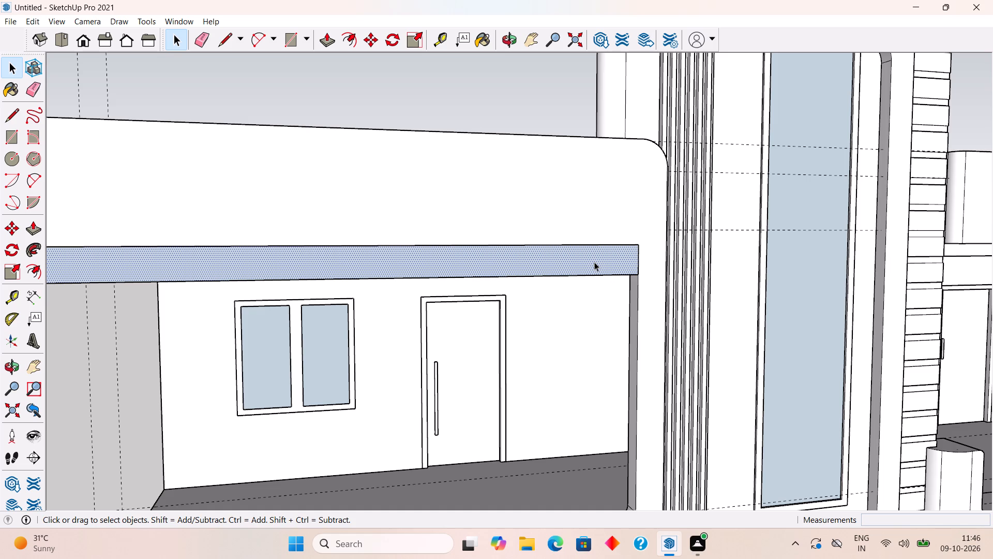
key("p")
left_click(594, 262)
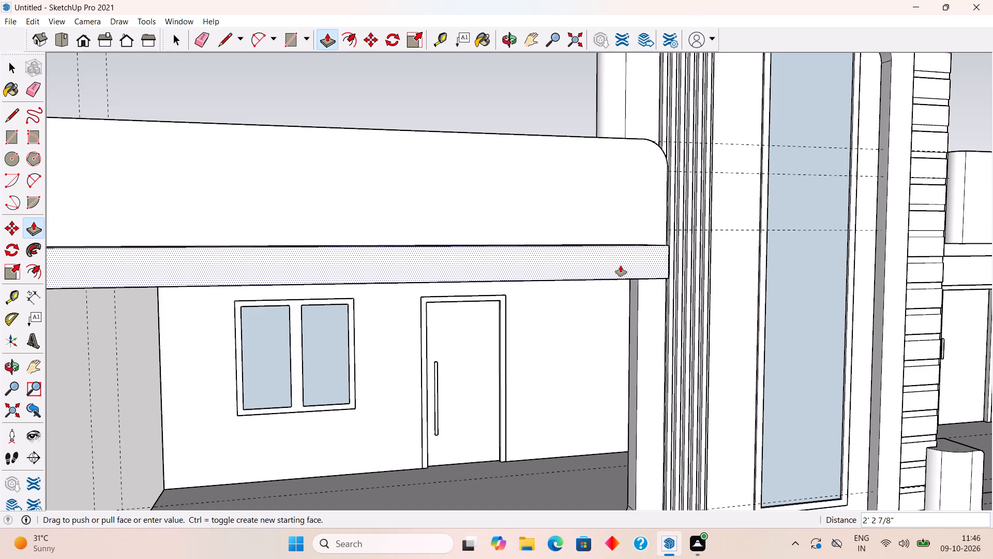
type("6\"")
key("Return")
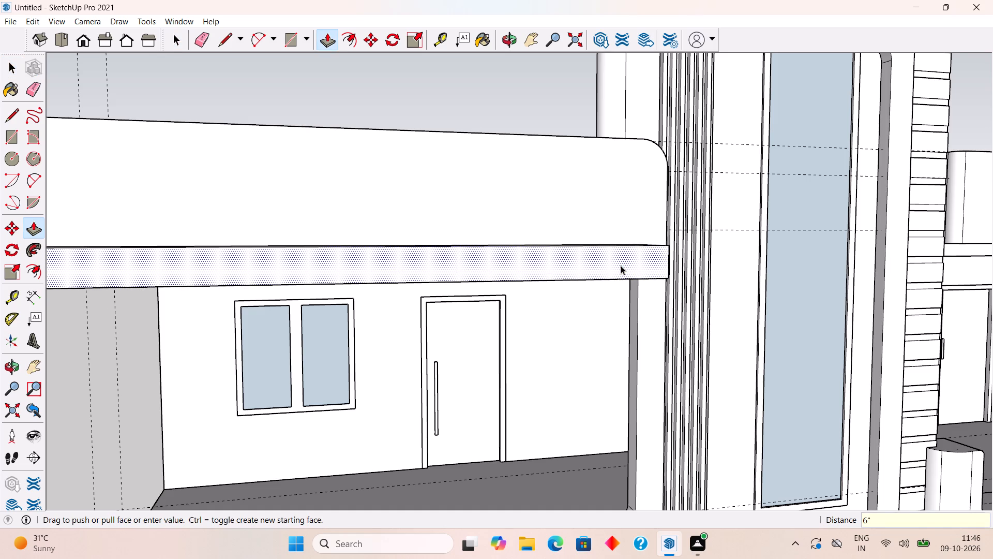
key("space")
Extend the strip's end face about 6" towards the ribbed pillar.
scroll(621, 266, "down", 7)
middle_click_drag(621, 278, 498, 445)
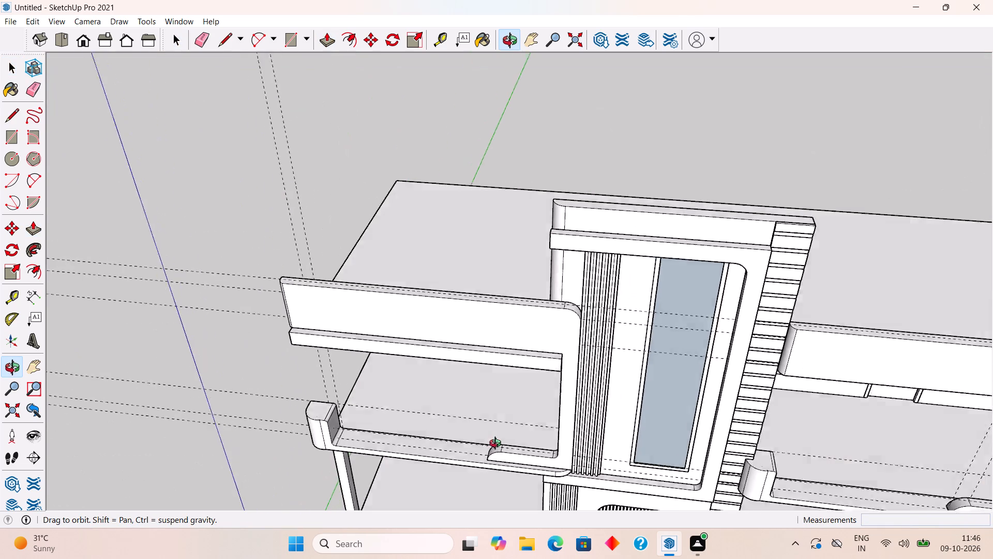
middle_click_drag(498, 445, 498, 448)
scroll(499, 447, "up", 2)
scroll(546, 378, "up", 6)
middle_click_drag(565, 337, 476, 333)
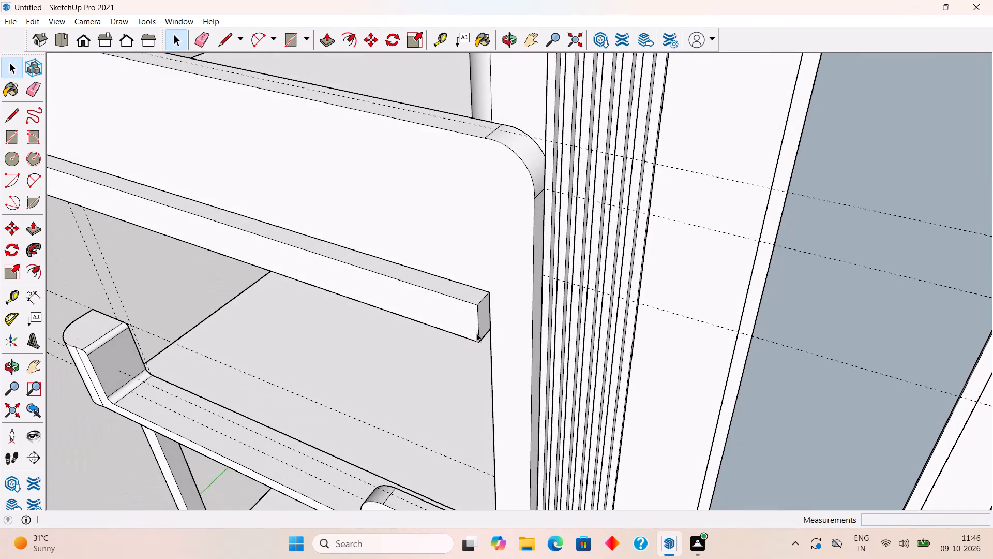
scroll(476, 331, "up", 5)
left_click(487, 324)
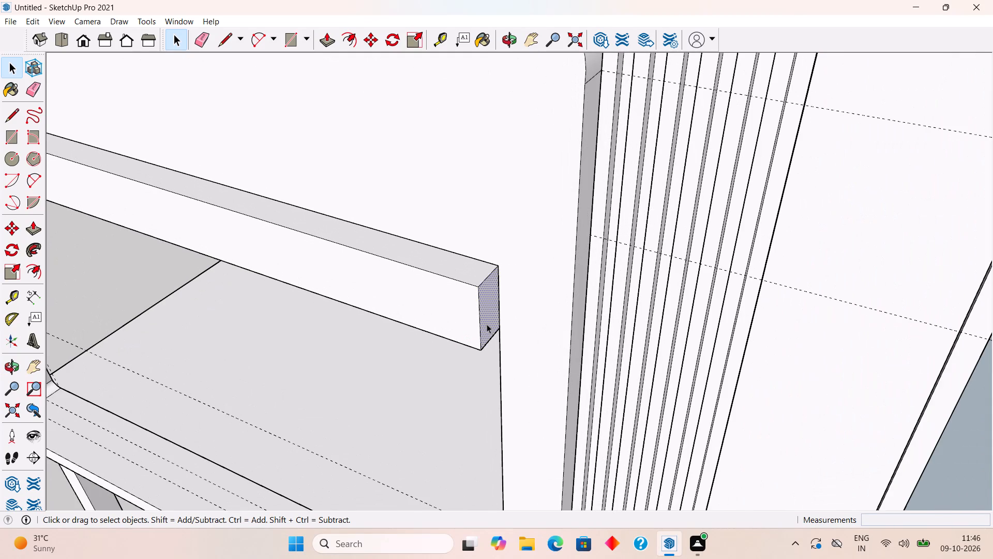
key("p")
left_click(487, 324)
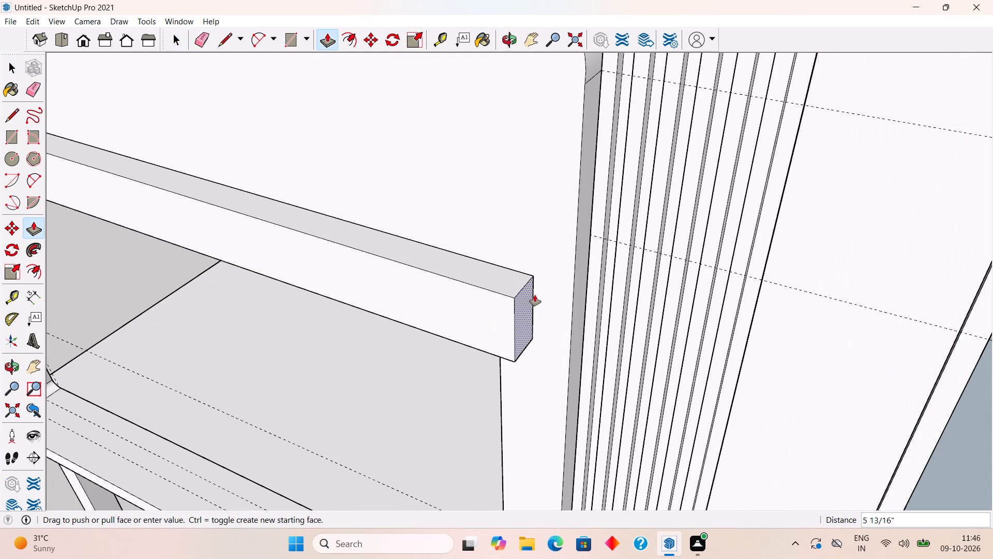
left_click(535, 295)
key("space")
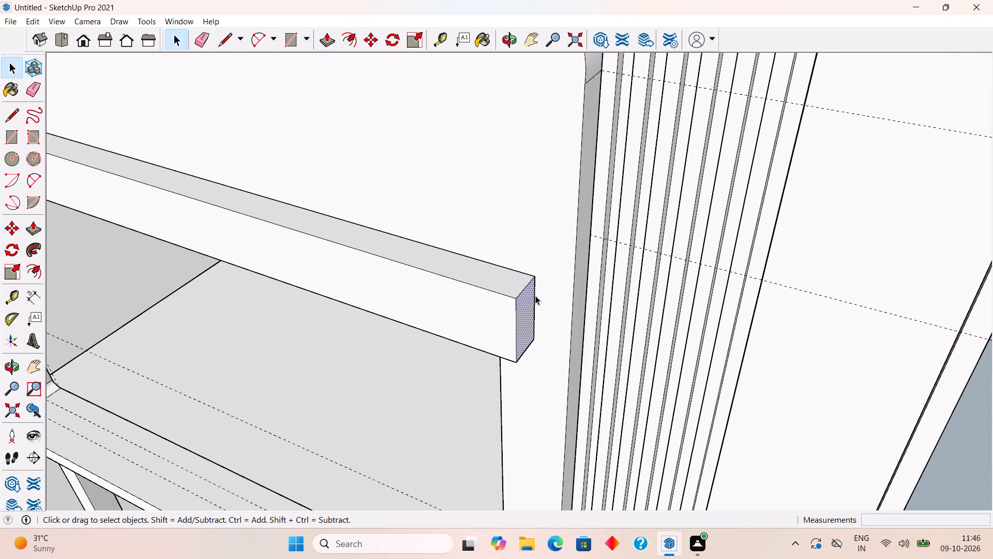
Select the whole strip under the facade band and make it a group.
triple_click(465, 315)
right_click(465, 315)
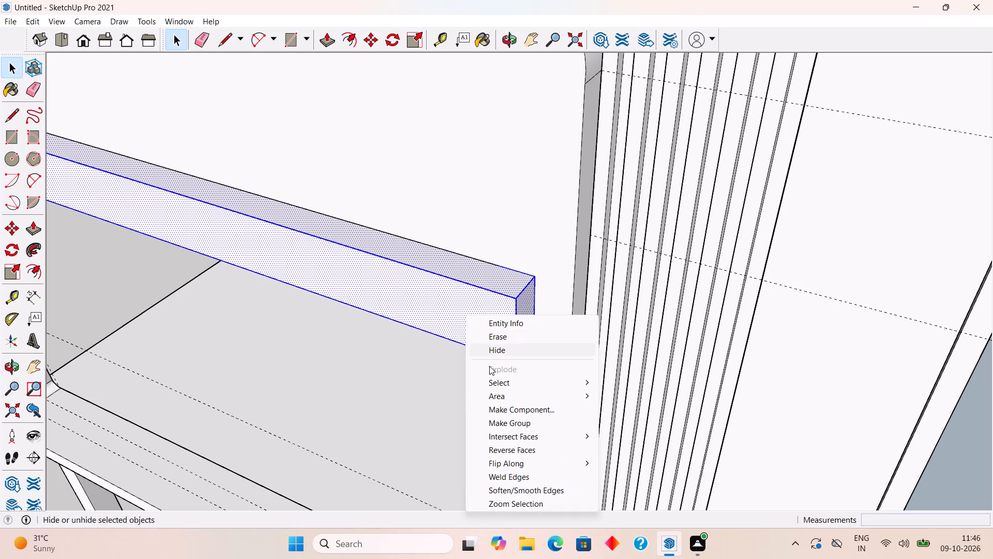
left_click(505, 420)
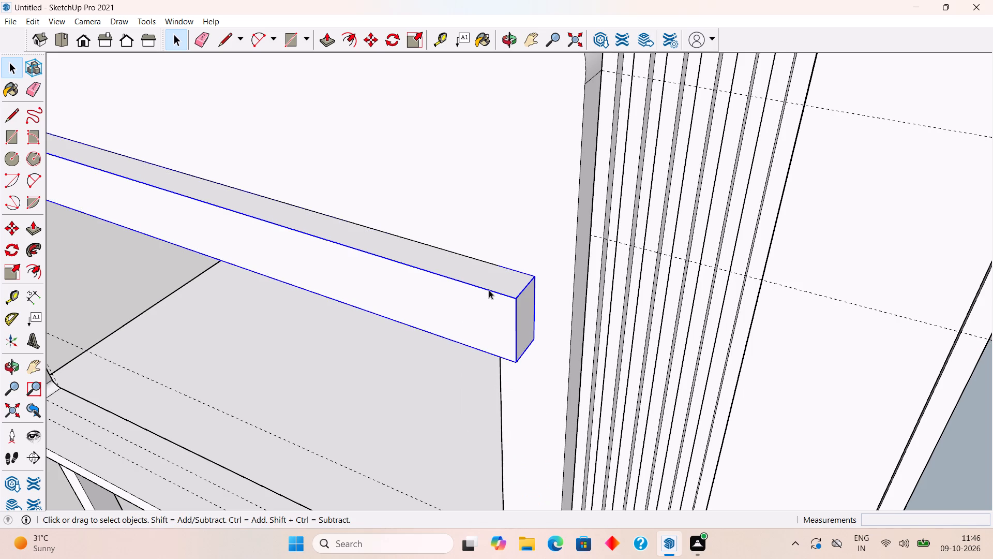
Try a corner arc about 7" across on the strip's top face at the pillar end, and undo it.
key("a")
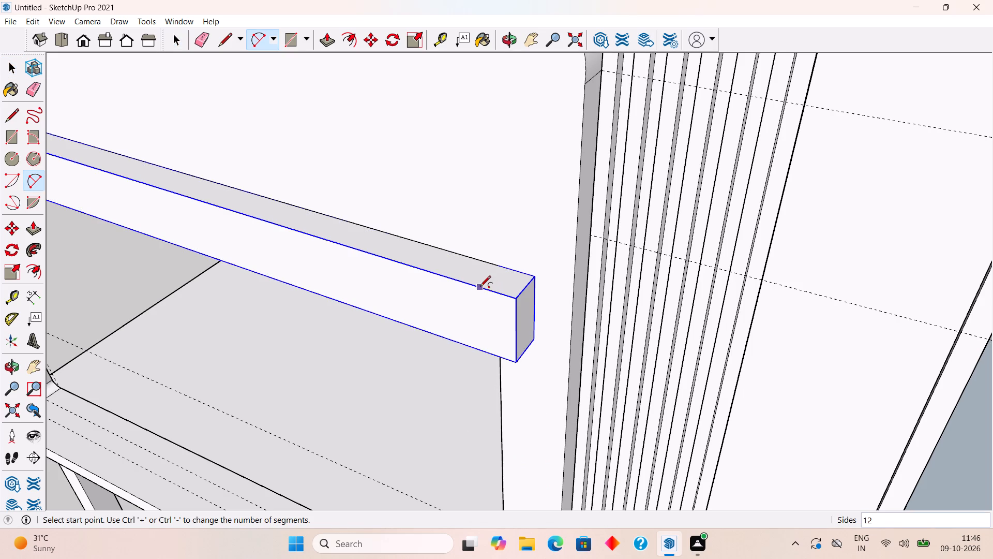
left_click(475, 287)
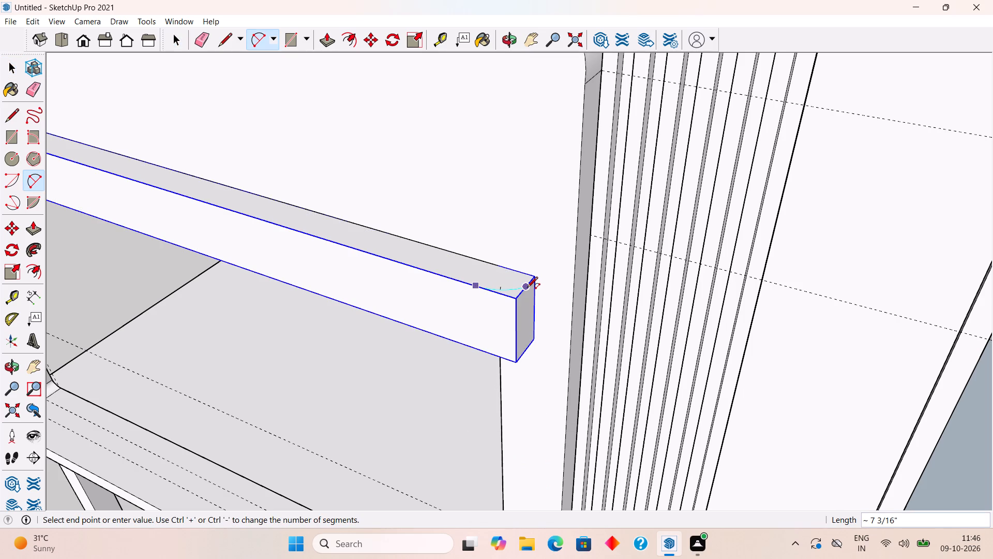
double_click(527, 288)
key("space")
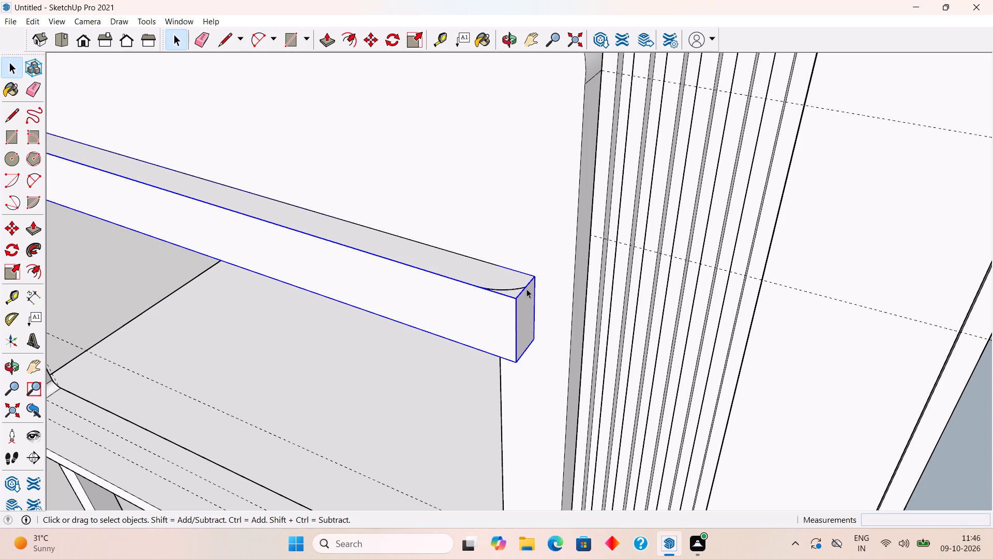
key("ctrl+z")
Inside the strip group, draw a corner arc about 7 1/4" across on the top face's front corner at the pillar end.
triple_click(501, 284)
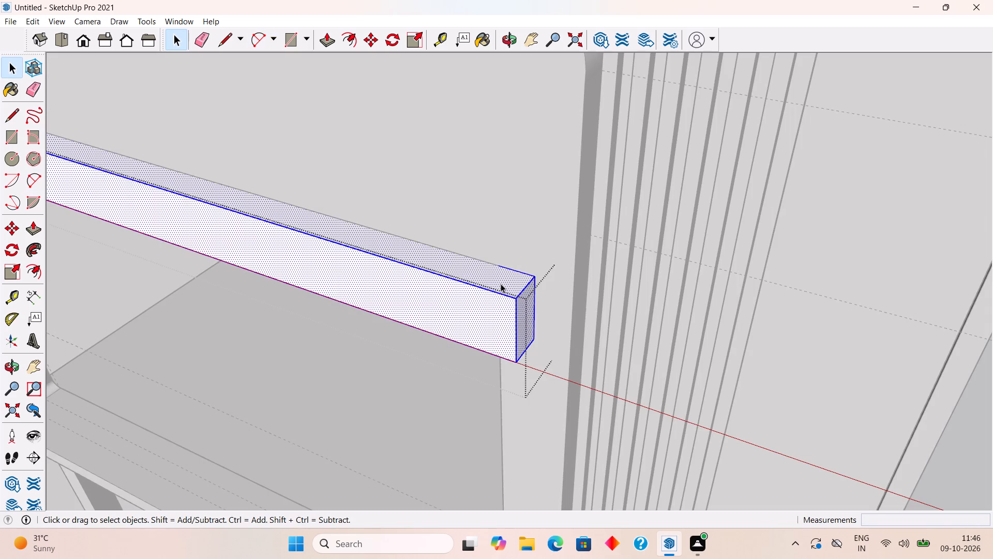
scroll(501, 284, "up", 1)
scroll(501, 284, "down", 4)
middle_click_drag(501, 284, 573, 292)
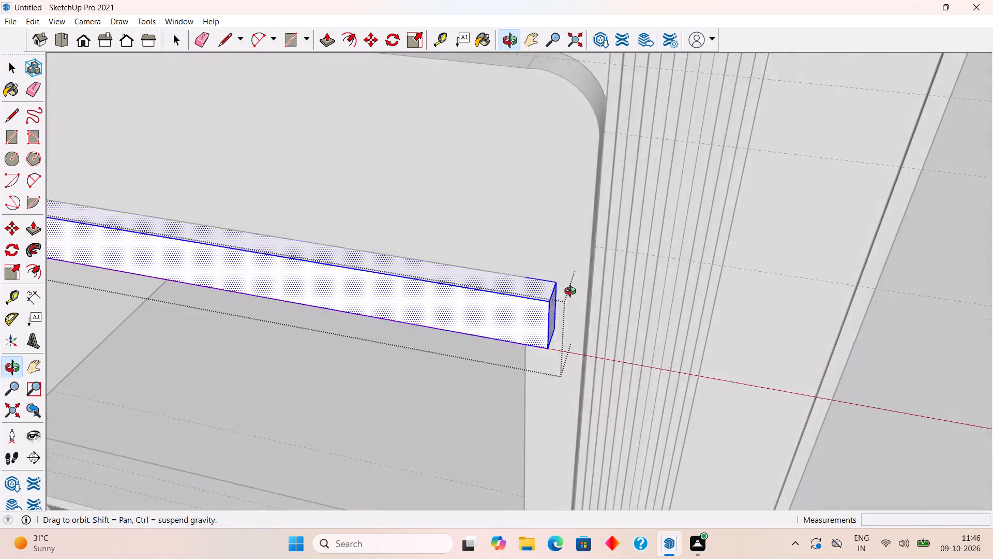
middle_click_drag(573, 292, 491, 365)
scroll(491, 365, "up", 2)
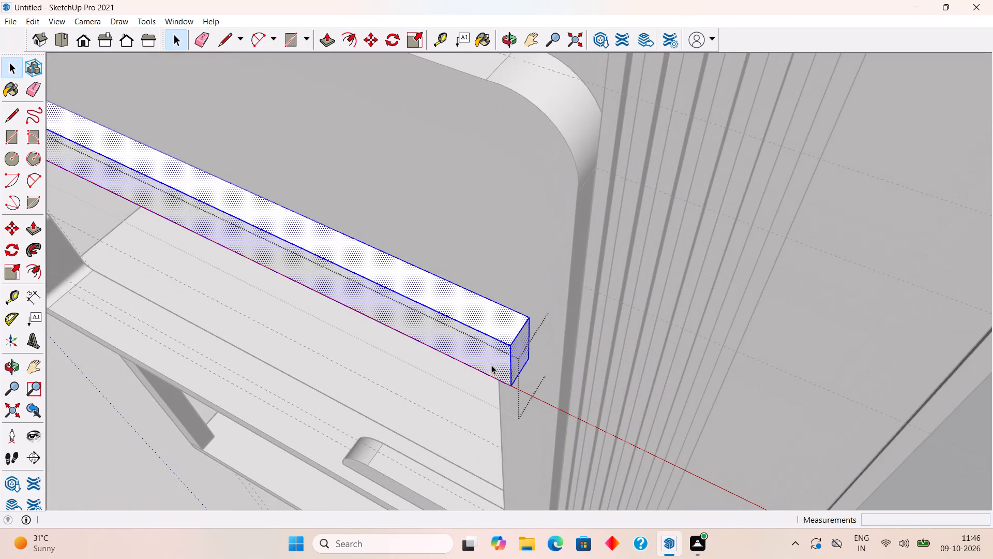
key("a")
left_click(475, 324)
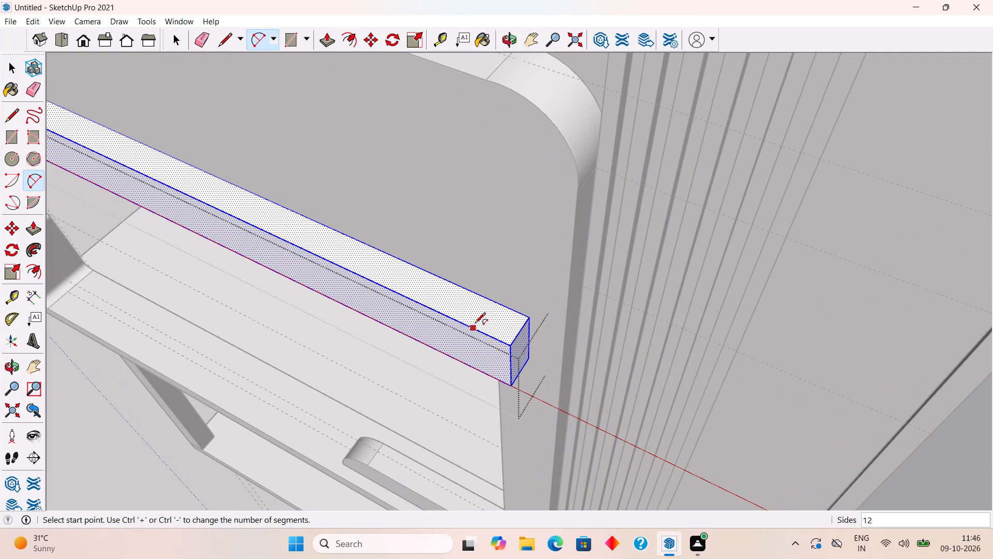
double_click(517, 335)
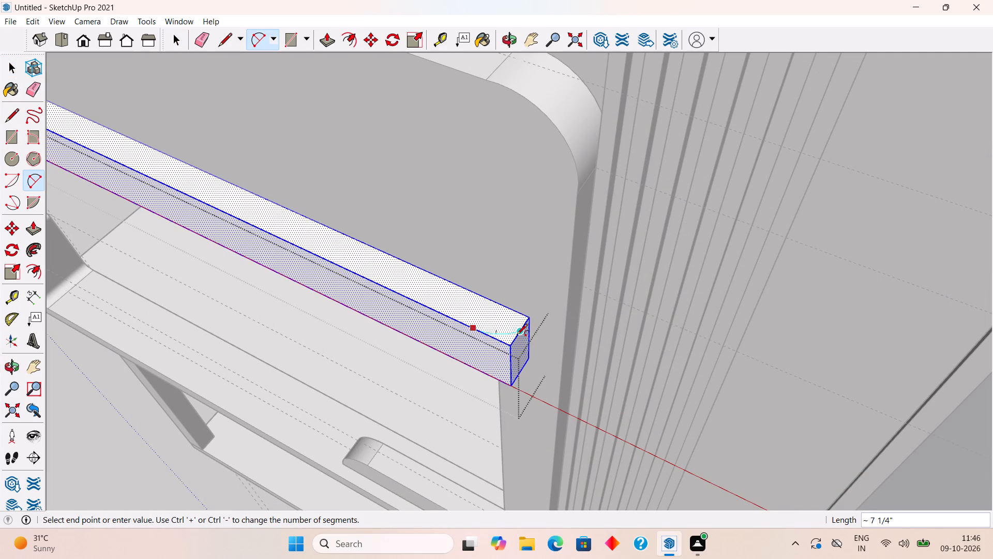
Push the cut-off corner piece down about 1' through the strip to round its pillar end, and close the group.
key("p")
left_click(513, 335)
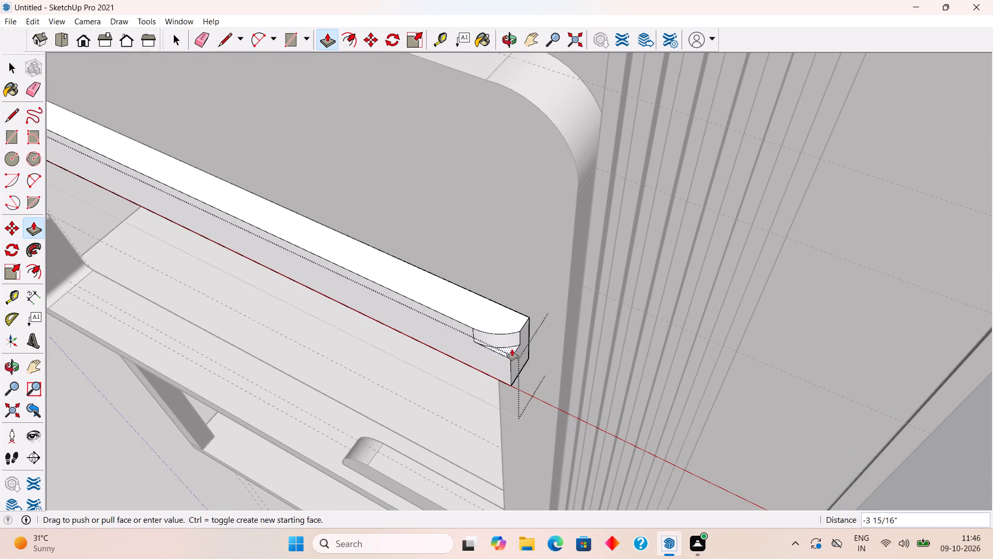
left_click(515, 377)
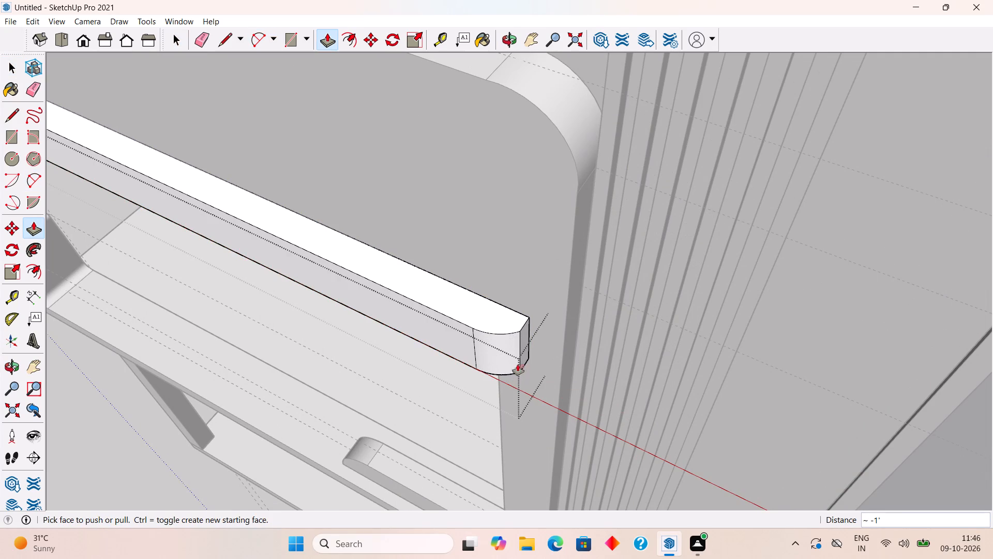
middle_click_drag(523, 350, 660, 221)
key("space")
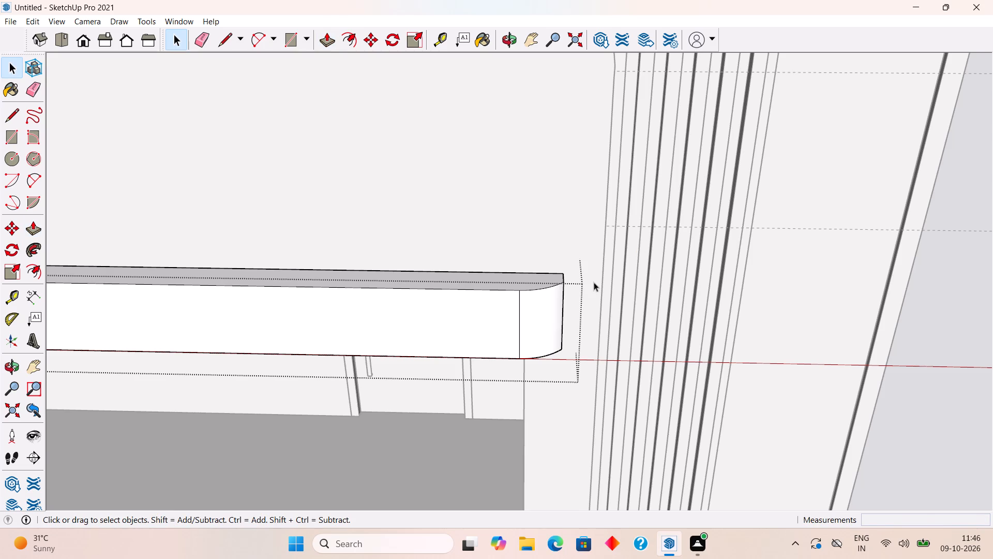
scroll(590, 285, "down", 17)
left_click(202, 283)
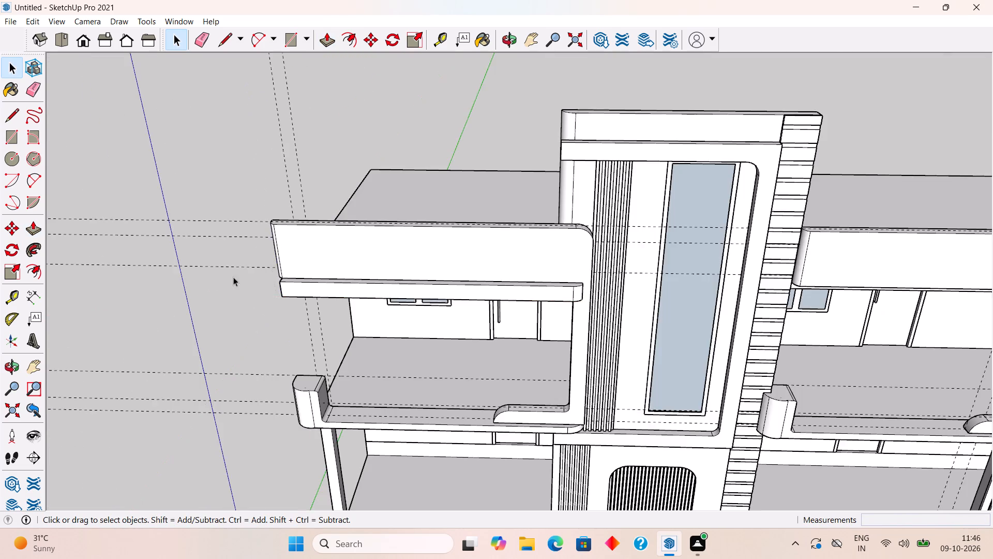
Inside the strip group, extend the end face away from the pillar outward by about 3 3/4".
scroll(269, 276, "up", 5)
scroll(387, 291, "up", 4)
middle_click_drag(297, 295, 400, 303)
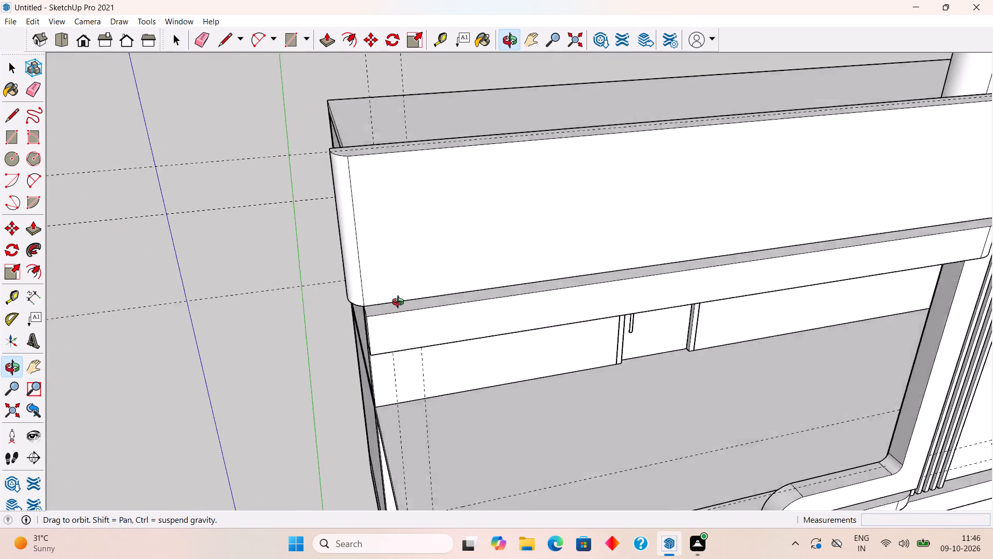
middle_click_drag(400, 303, 433, 294)
scroll(427, 326, "up", 5)
left_click(428, 325)
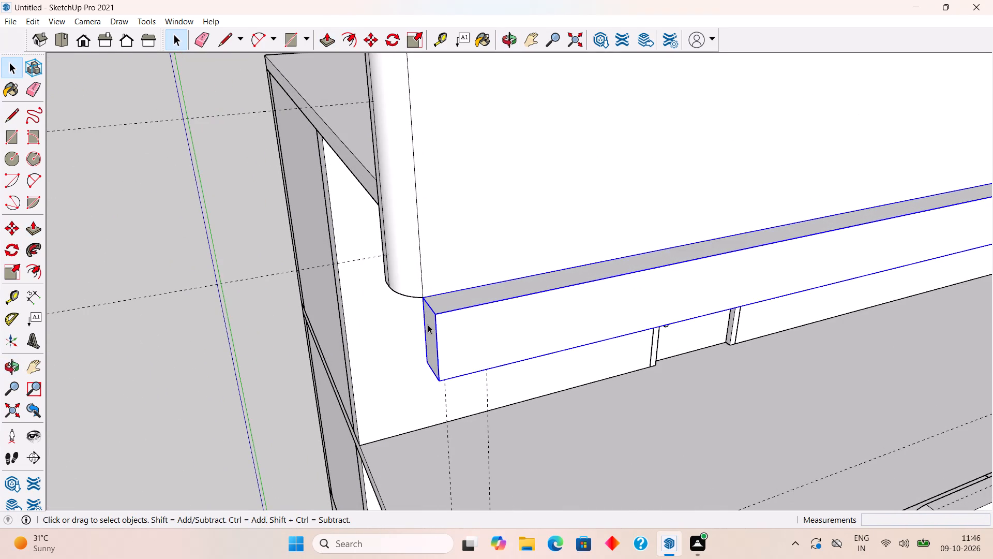
triple_click(428, 325)
key("p")
left_click(428, 325)
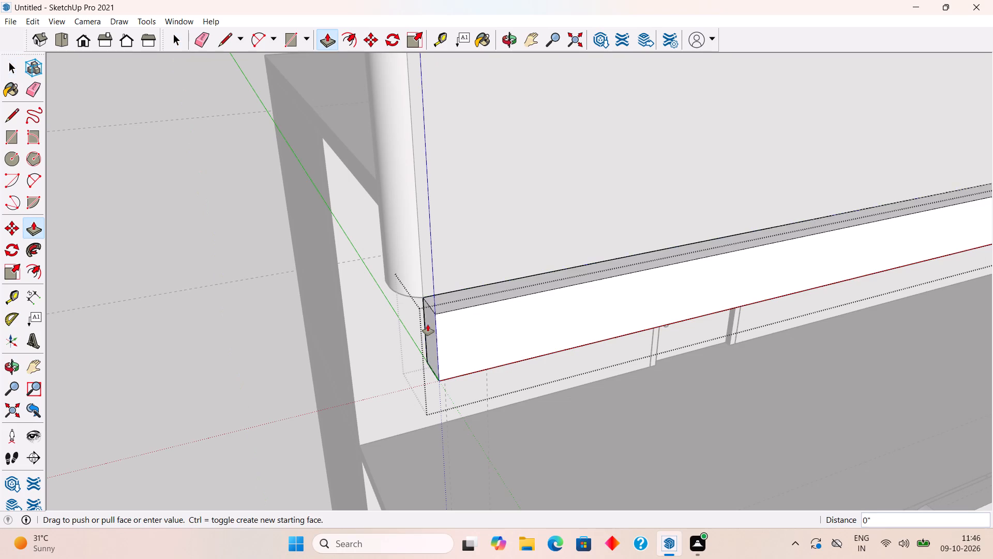
left_click(386, 287)
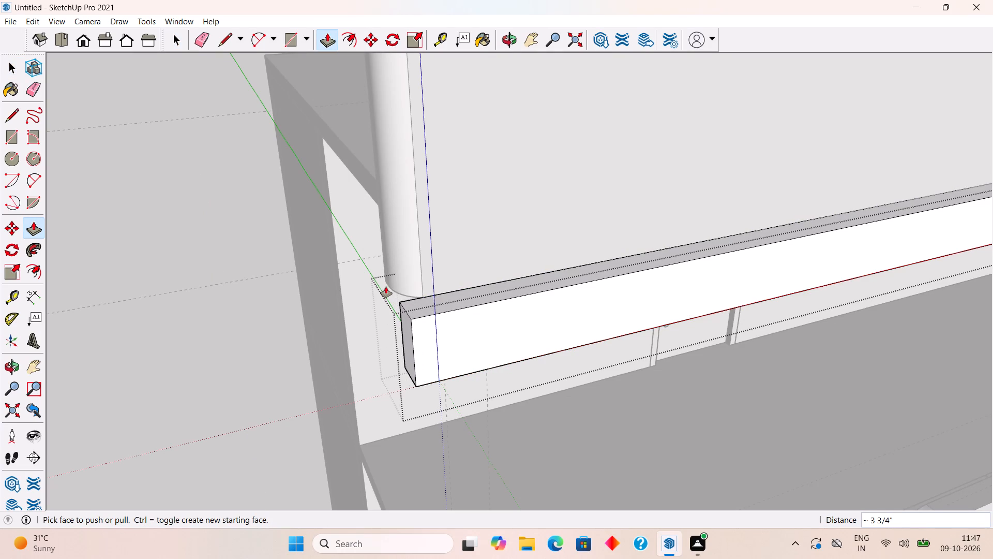
key("space")
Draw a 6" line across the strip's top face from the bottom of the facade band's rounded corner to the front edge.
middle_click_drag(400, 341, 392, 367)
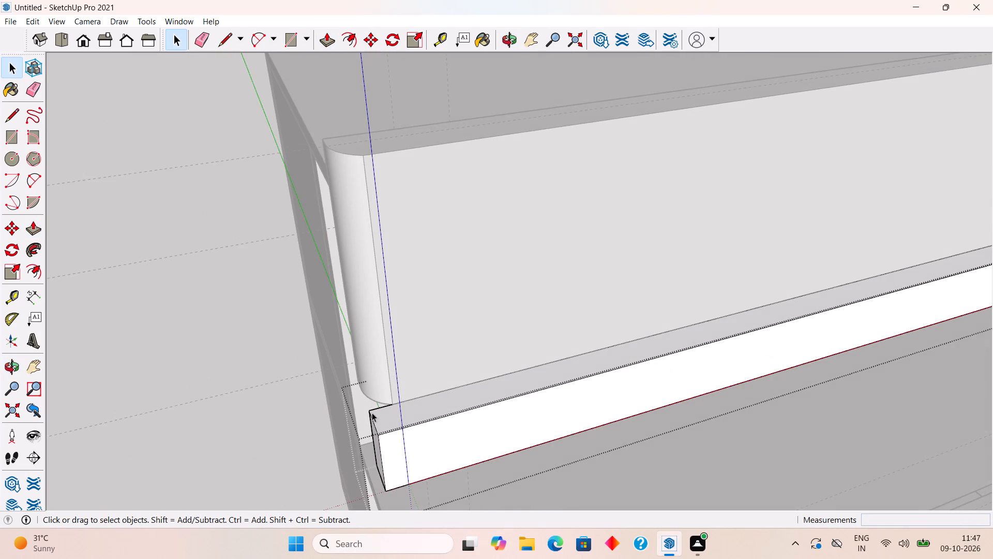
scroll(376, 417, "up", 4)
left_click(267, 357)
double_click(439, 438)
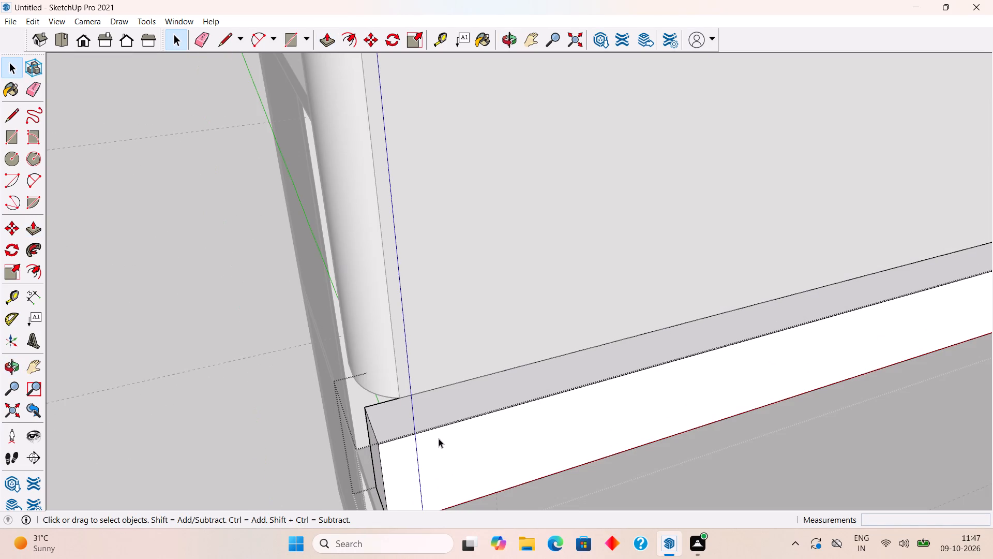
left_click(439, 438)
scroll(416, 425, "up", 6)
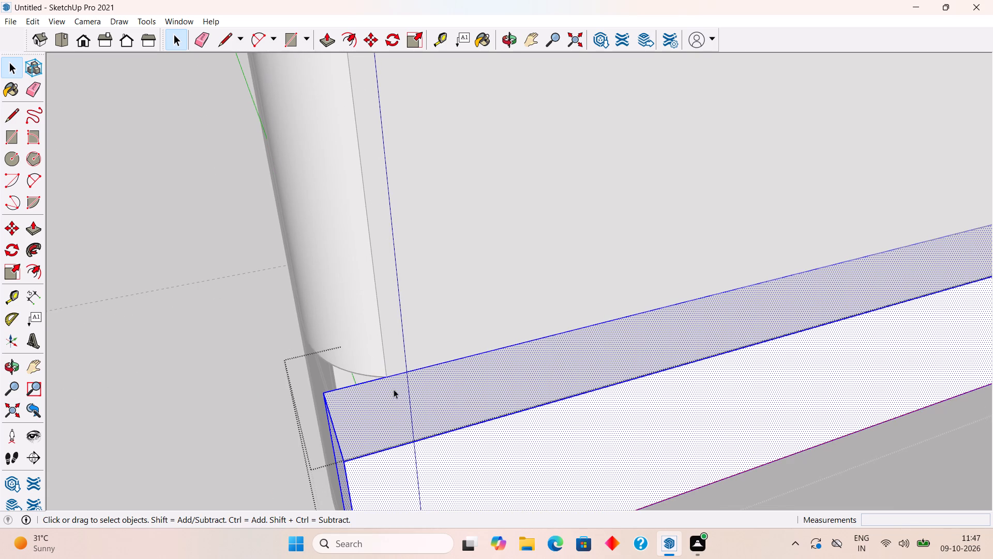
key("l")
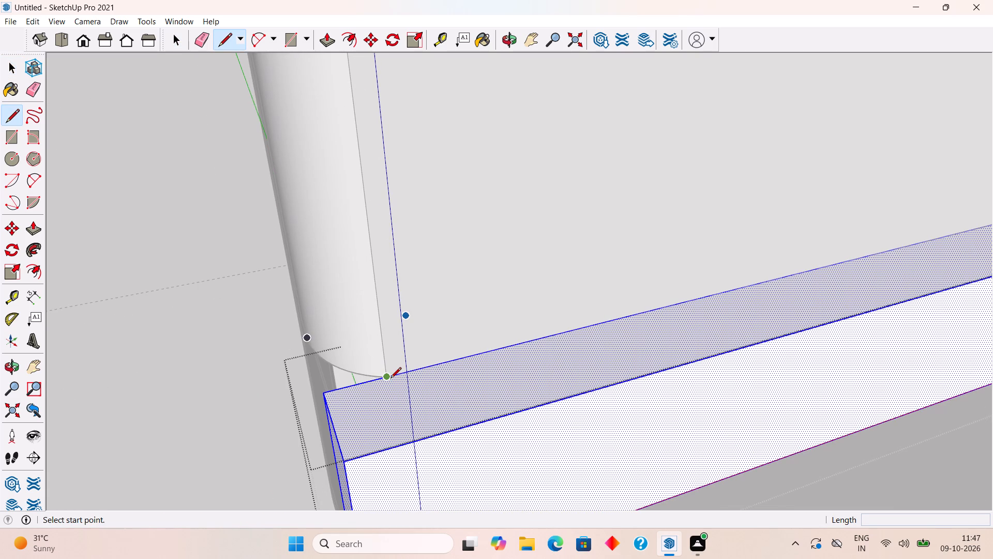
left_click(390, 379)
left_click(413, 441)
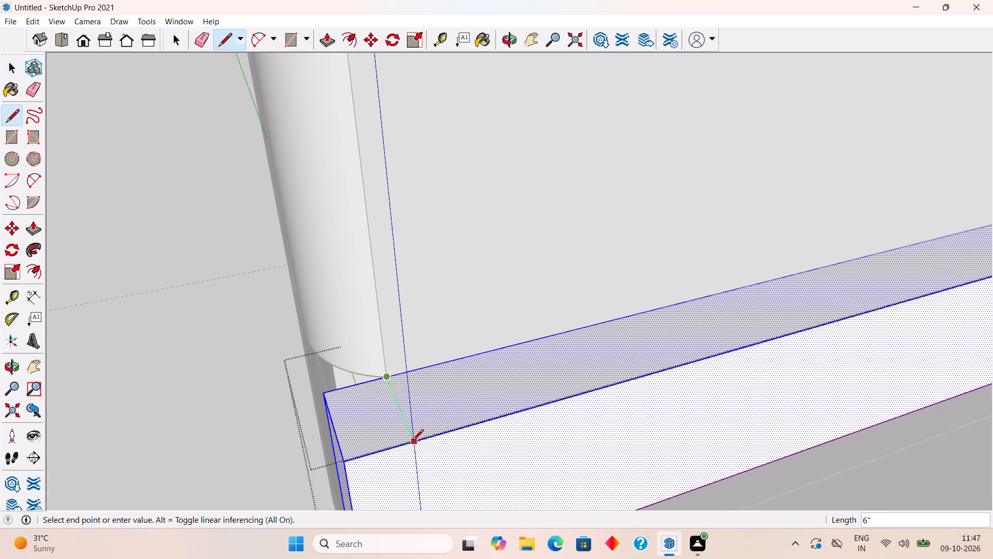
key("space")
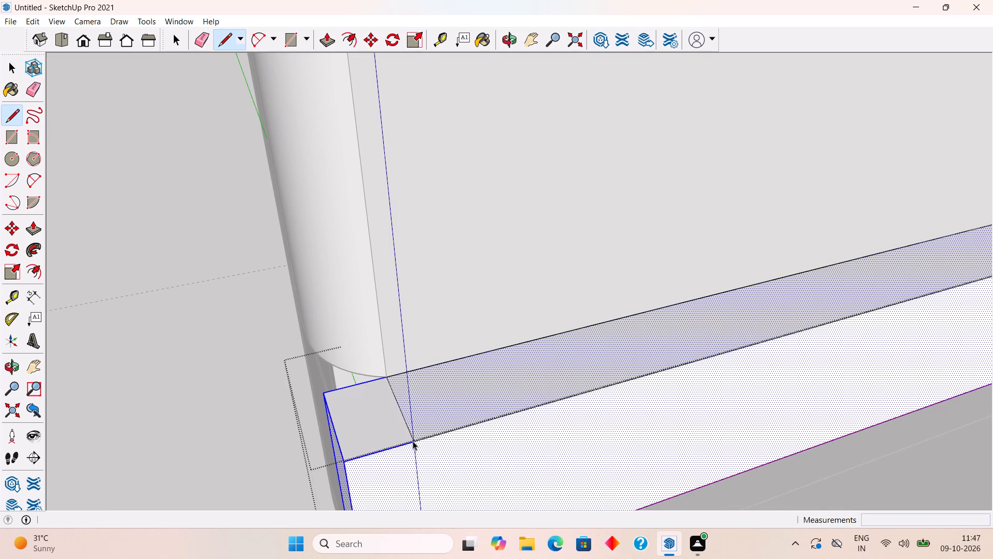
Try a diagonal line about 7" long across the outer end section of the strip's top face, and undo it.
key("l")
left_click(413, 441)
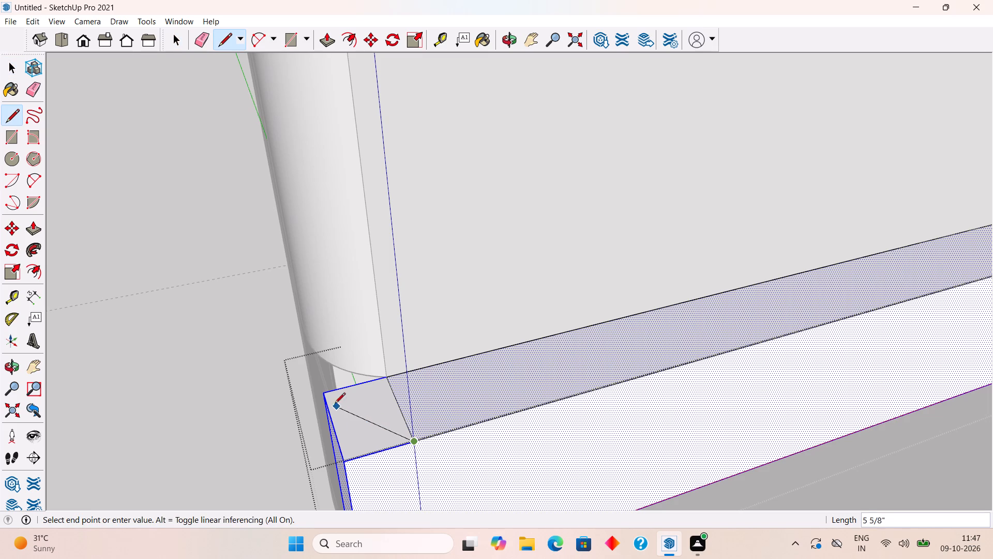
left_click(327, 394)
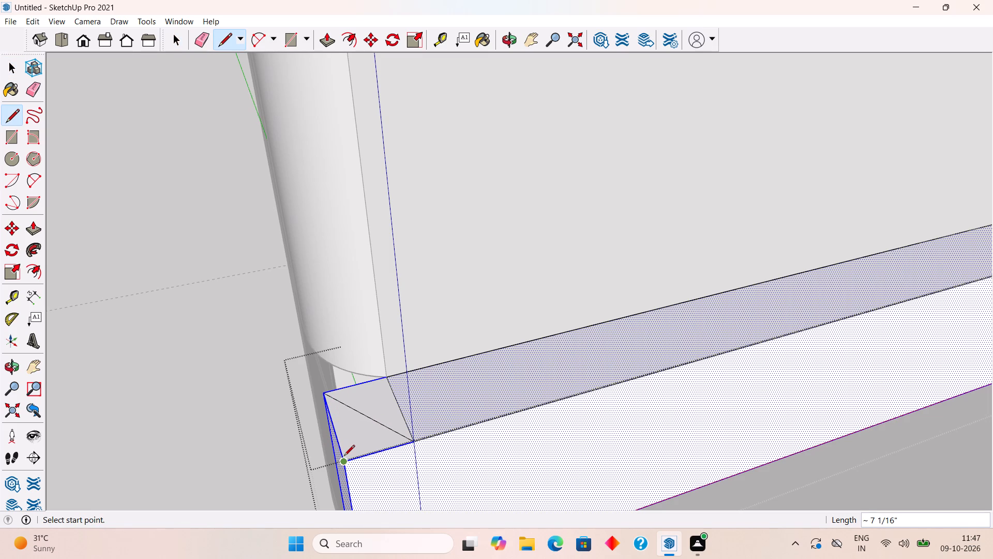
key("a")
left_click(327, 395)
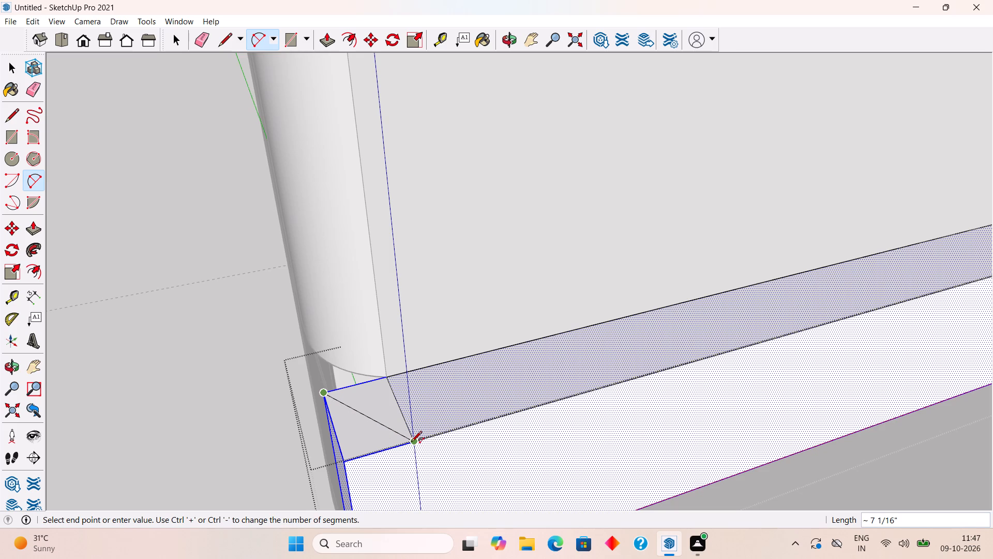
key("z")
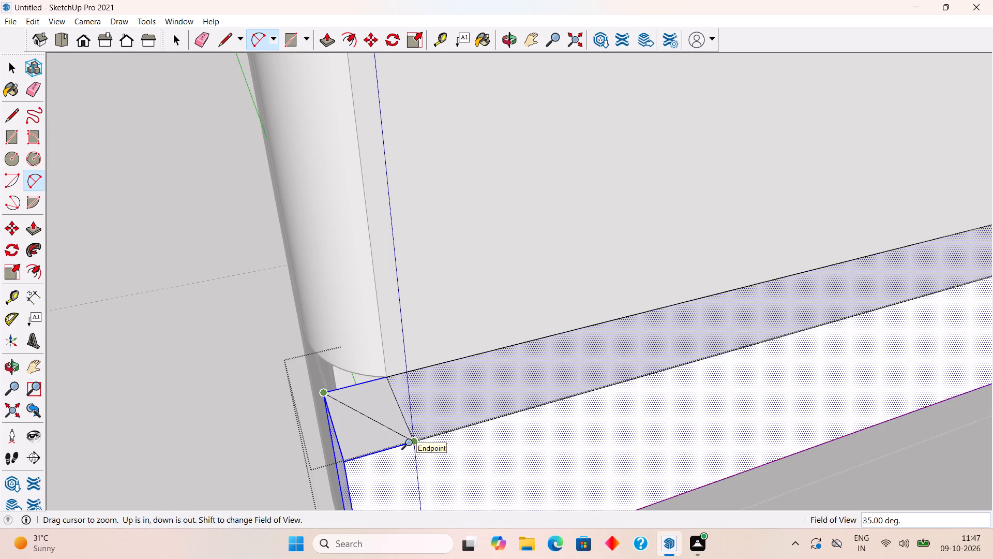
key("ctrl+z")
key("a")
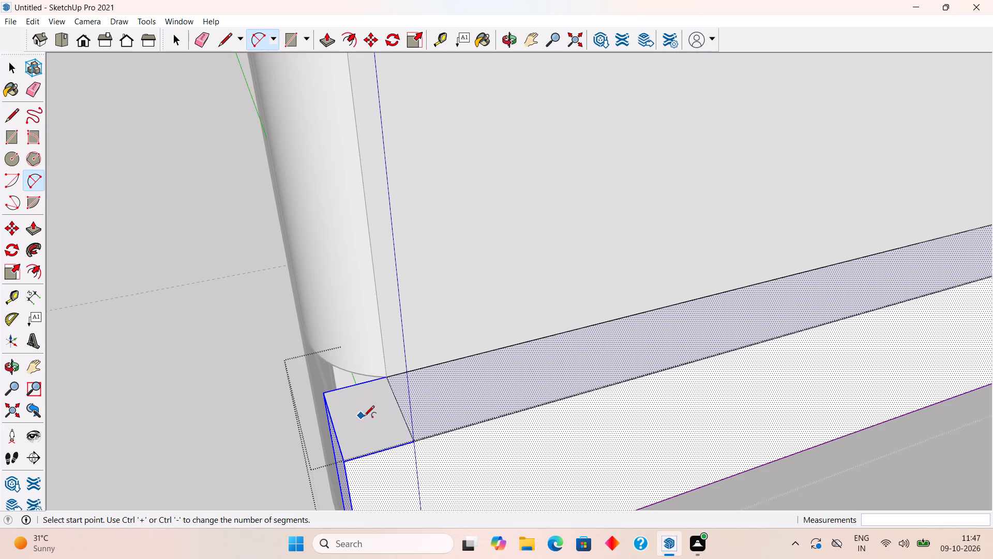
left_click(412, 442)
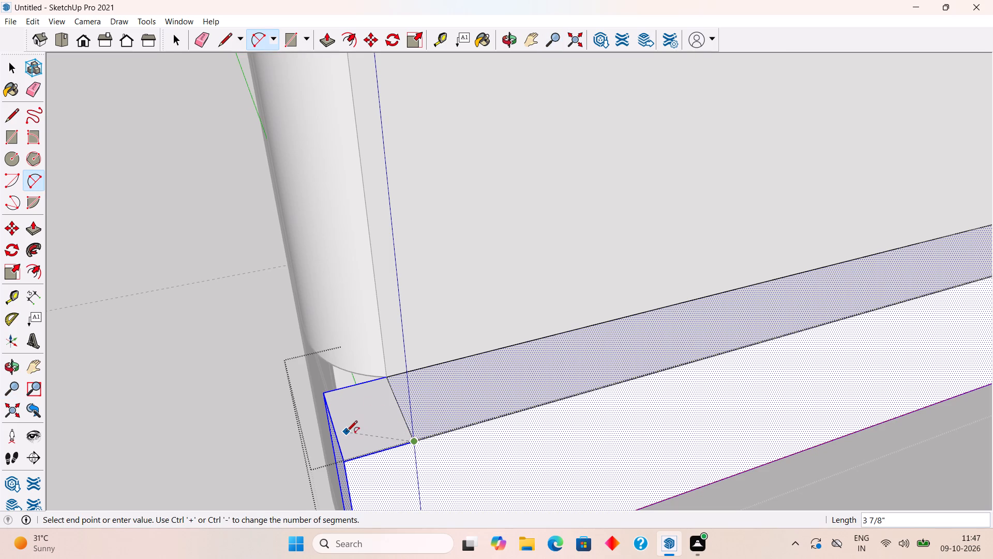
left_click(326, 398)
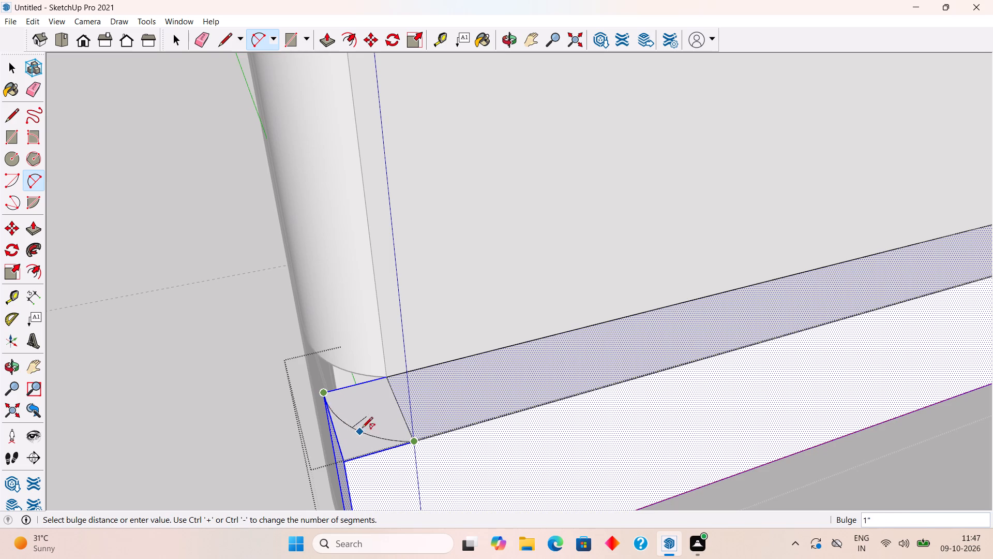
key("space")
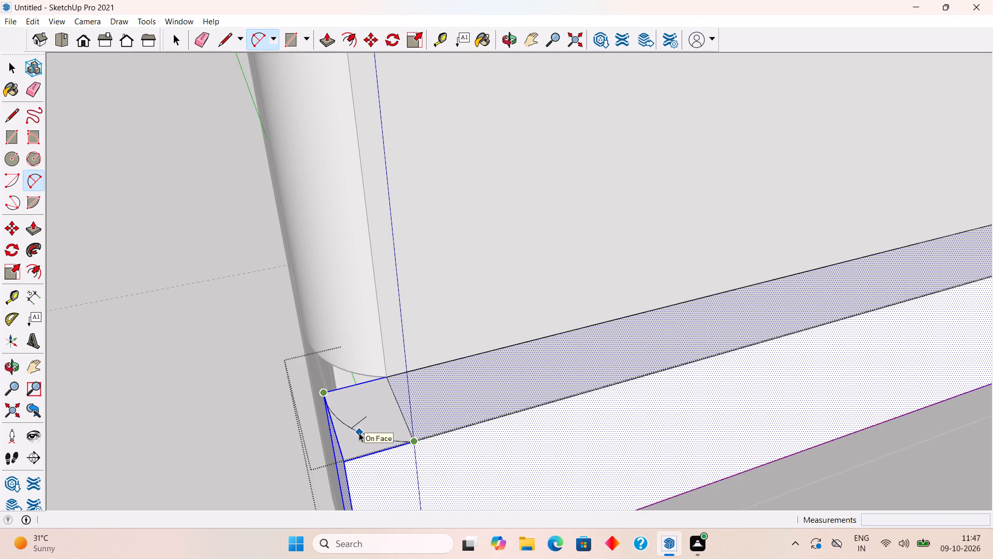
Draw a corner arc about 4 1/4" across on the front corner of the strip's top face at the outer end.
key("a")
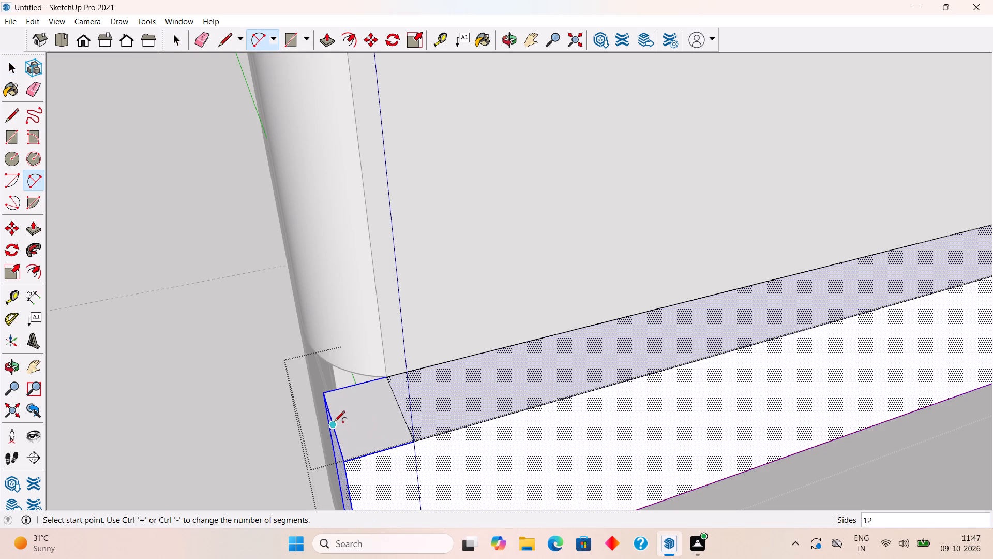
left_click(332, 419)
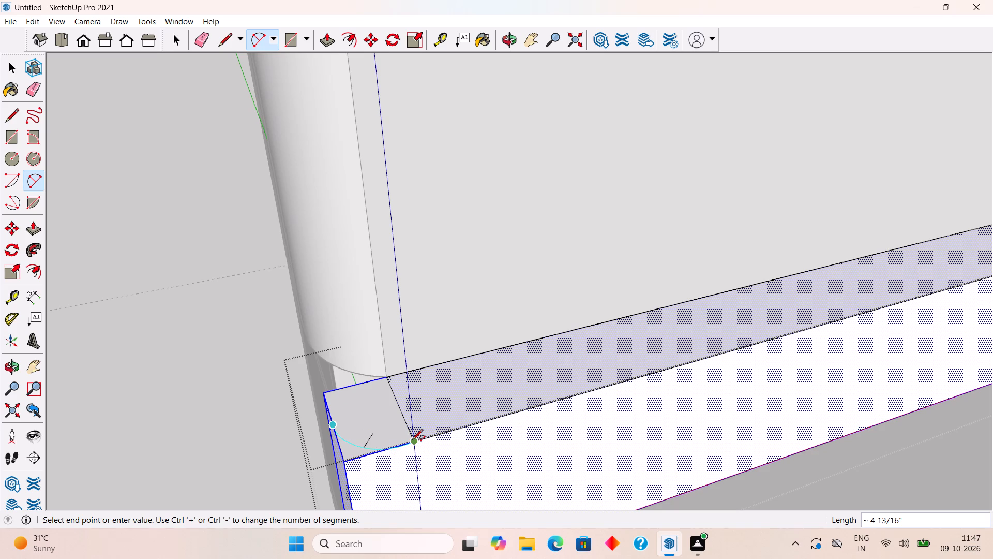
scroll(413, 439, "up", 11)
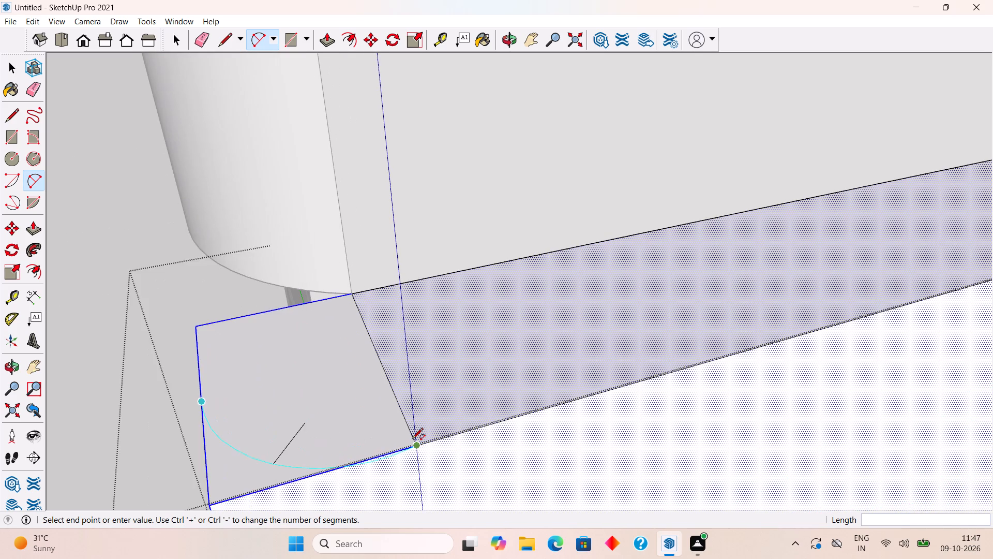
double_click(374, 458)
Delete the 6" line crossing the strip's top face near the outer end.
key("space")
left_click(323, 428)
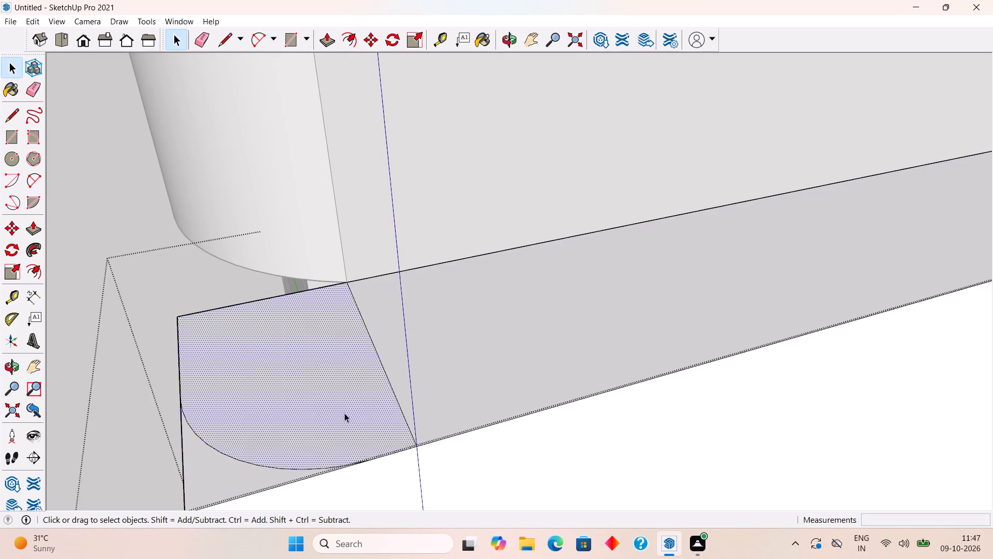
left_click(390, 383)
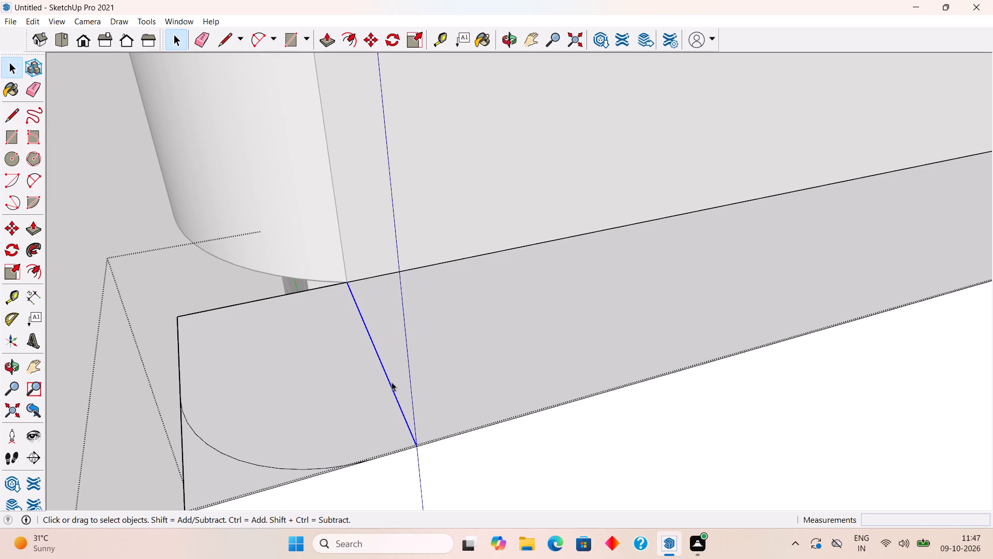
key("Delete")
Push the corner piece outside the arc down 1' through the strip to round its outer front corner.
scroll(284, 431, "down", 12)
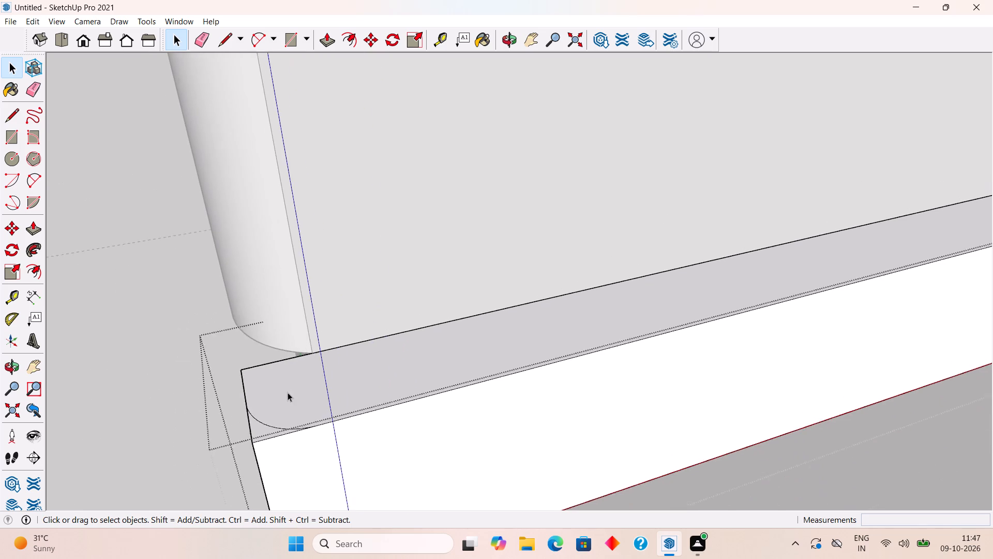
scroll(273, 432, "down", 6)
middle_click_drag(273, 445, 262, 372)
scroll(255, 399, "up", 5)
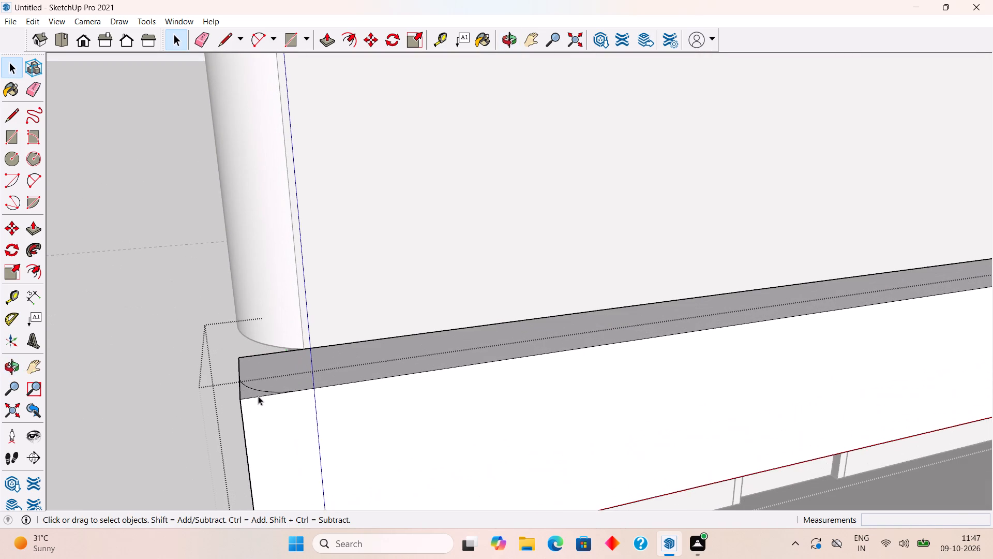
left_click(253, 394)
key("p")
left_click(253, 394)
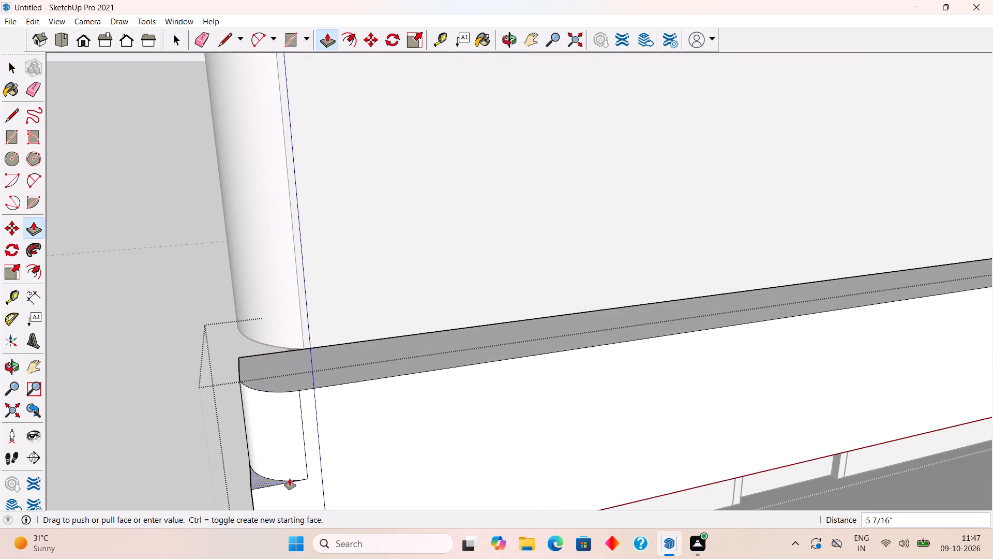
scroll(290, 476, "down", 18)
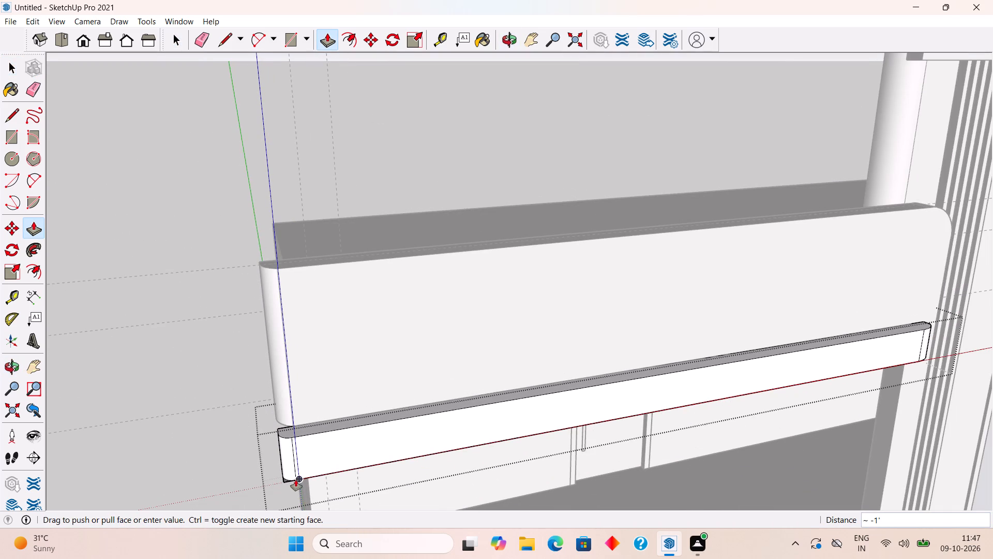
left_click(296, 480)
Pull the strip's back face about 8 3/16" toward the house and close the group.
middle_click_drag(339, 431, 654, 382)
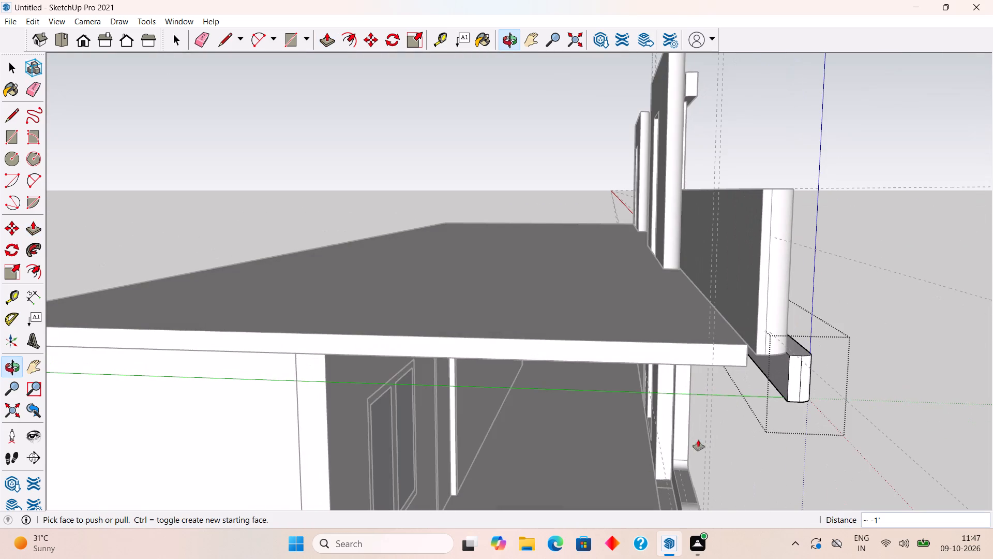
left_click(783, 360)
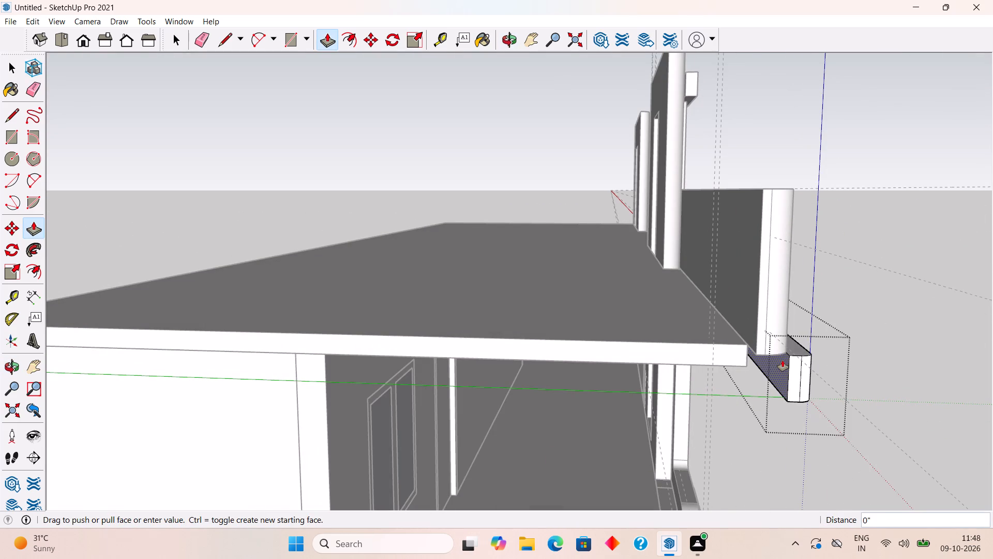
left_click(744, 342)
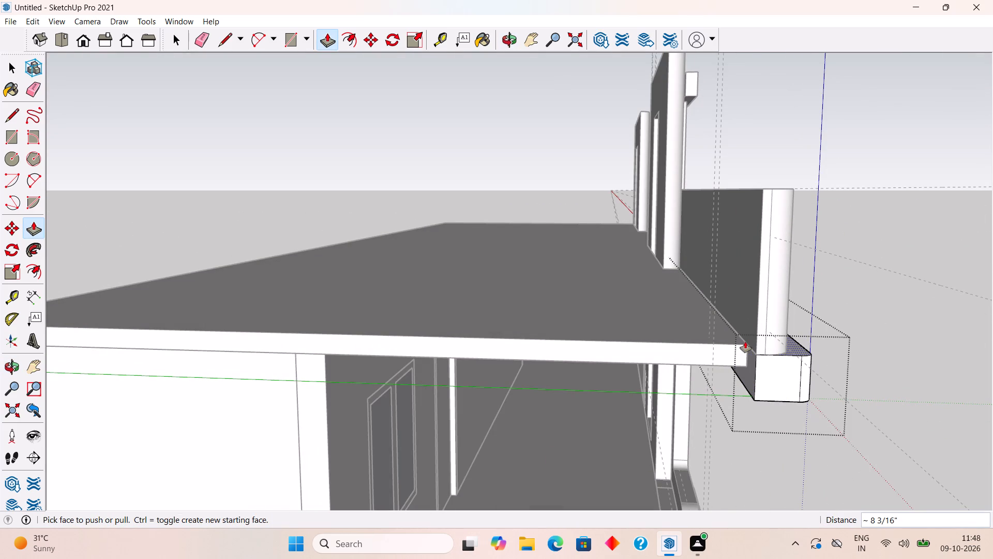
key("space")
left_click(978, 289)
Examine the strip's outer rounded end and how it meets the facade band above from several angles.
middle_click_drag(891, 337, 698, 354)
scroll(698, 354, "down", 2)
middle_click_drag(554, 427, 492, 433)
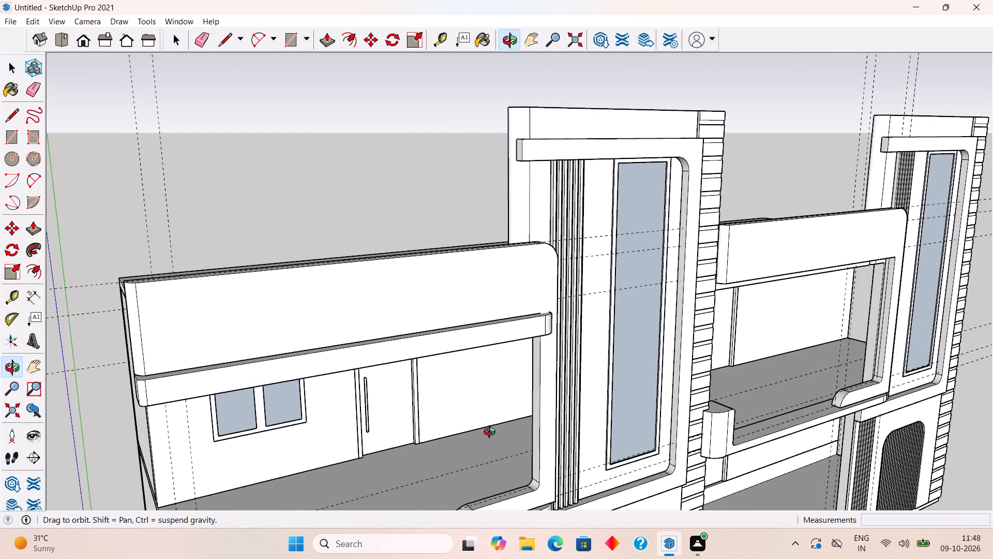
middle_click_drag(492, 433, 492, 433)
scroll(198, 428, "up", 5)
middle_click_drag(118, 388, 136, 415)
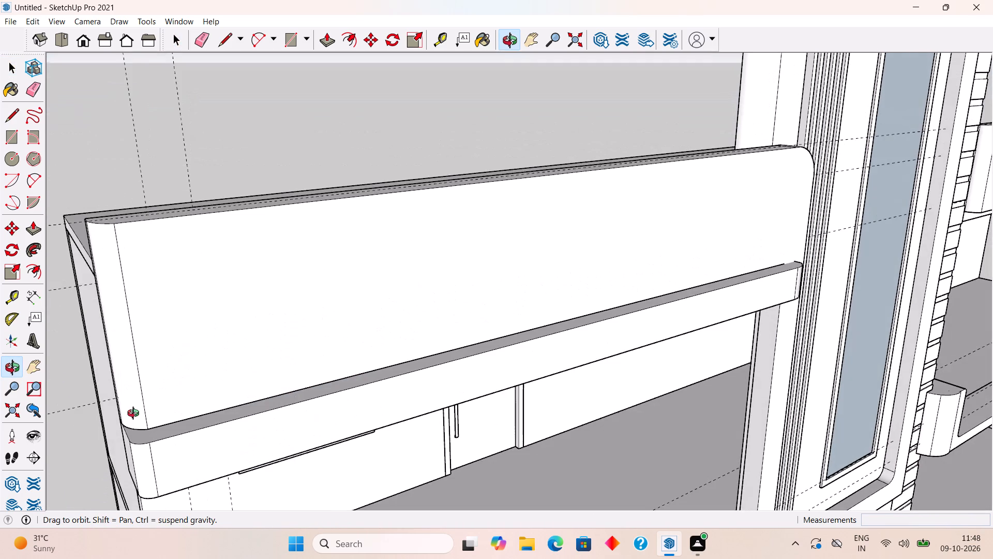
middle_click_drag(136, 415, 166, 414)
scroll(166, 414, "up", 2)
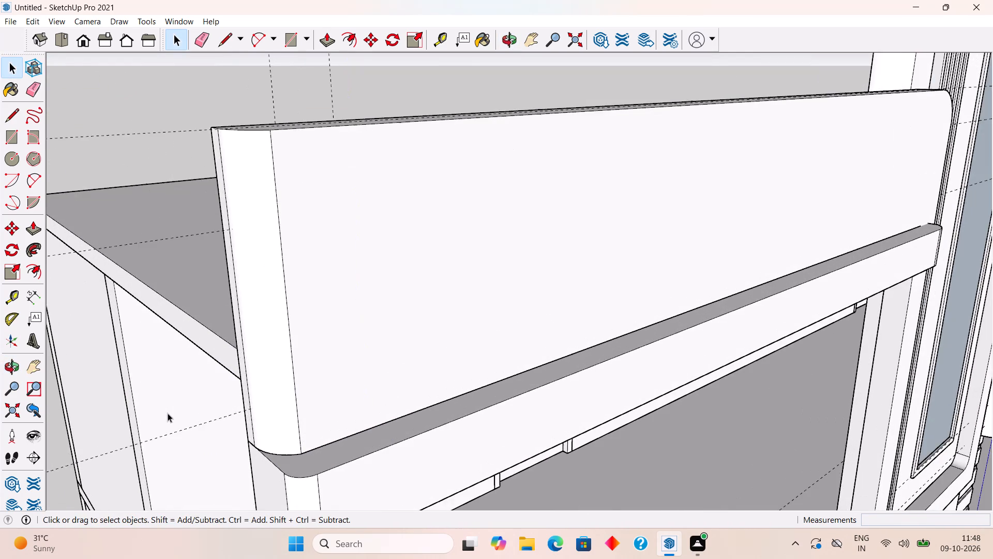
scroll(168, 413, "down", 5)
Undo the strip's edits back to before the outer corner arc was drawn, keeping the line across its top face.
key("ctrl+z")
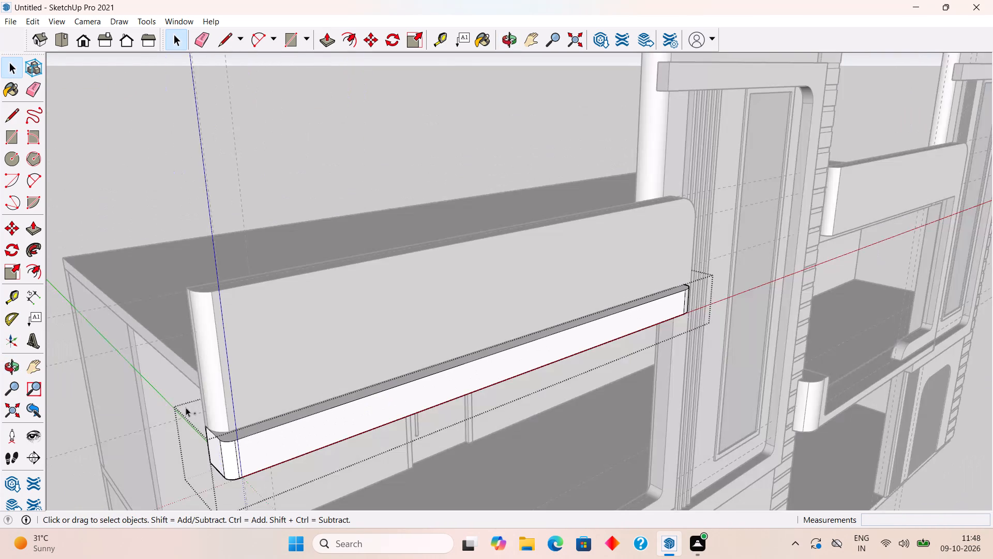
key("ctrl+z")
scroll(240, 459, "up", 5)
key("ctrl+z")
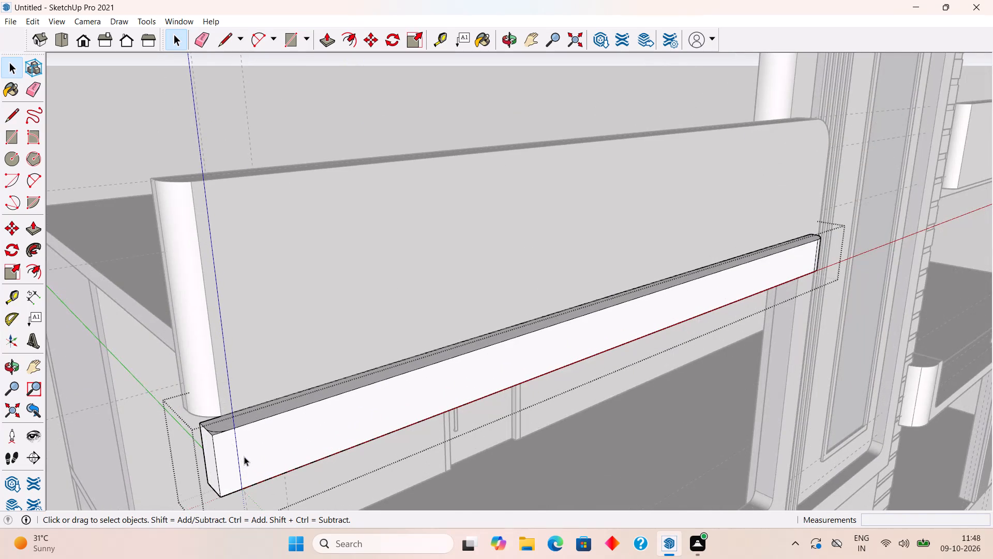
scroll(232, 458, "up", 10)
key("ctrl+z")
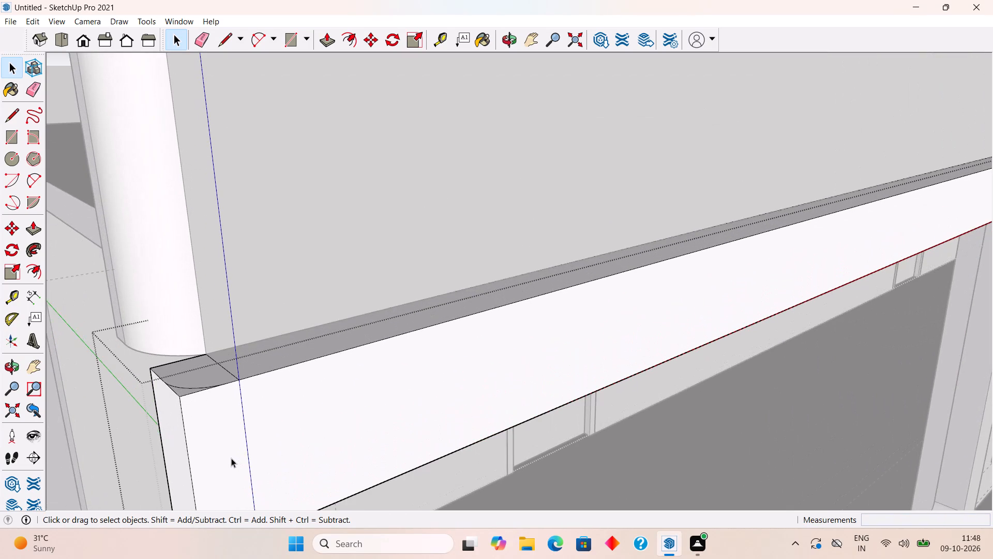
key("ctrl+z")
Draw a larger corner arc on the strip's top face, from near the outer end's back corner to the front edge just past the crossing line.
scroll(212, 379, "up", 4)
scroll(211, 376, "down", 10)
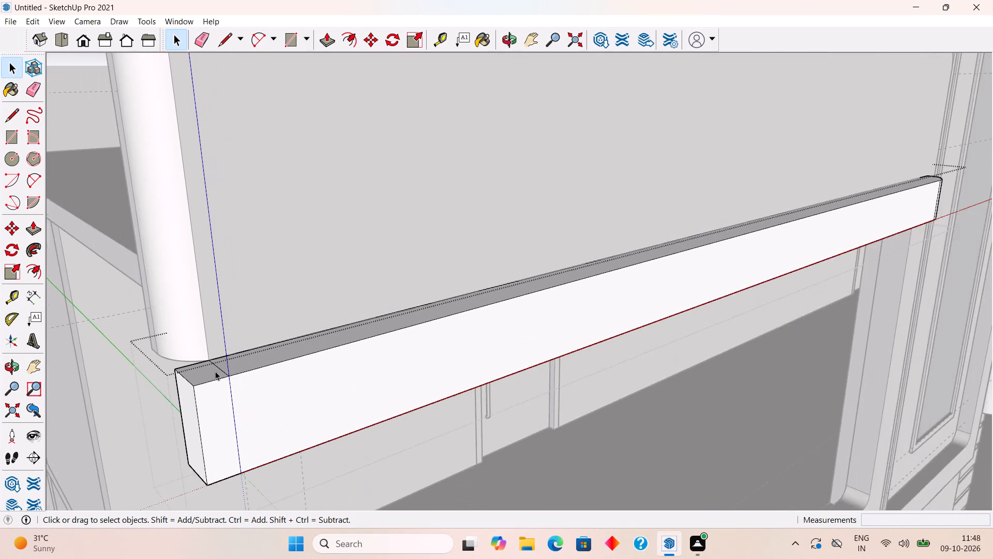
scroll(215, 371, "down", 7)
middle_click_drag(303, 445, 177, 441)
scroll(177, 441, "down", 3)
scroll(314, 439, "down", 6)
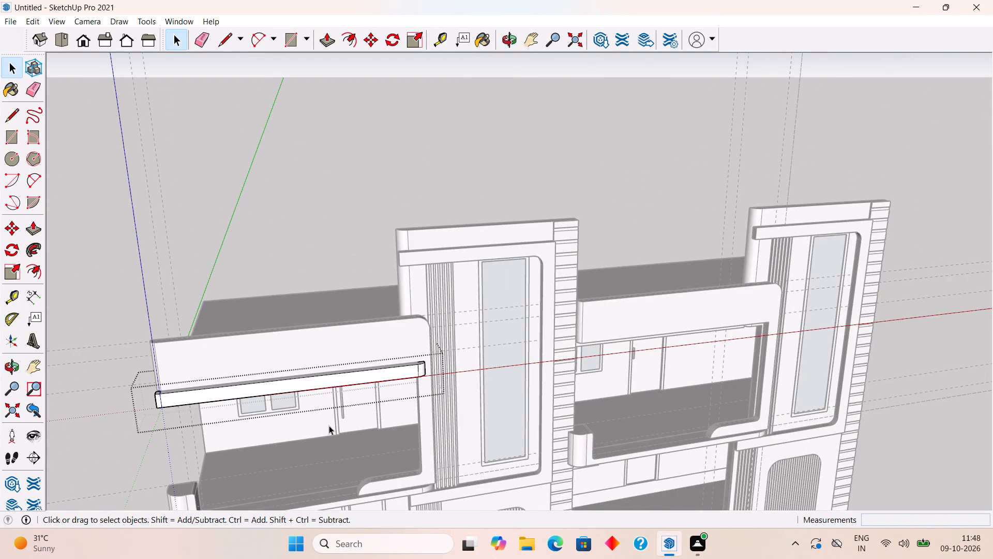
middle_click_drag(329, 425, 500, 393)
scroll(377, 301, "up", 1)
middle_click_drag(377, 301, 383, 344)
scroll(386, 359, "down", 2)
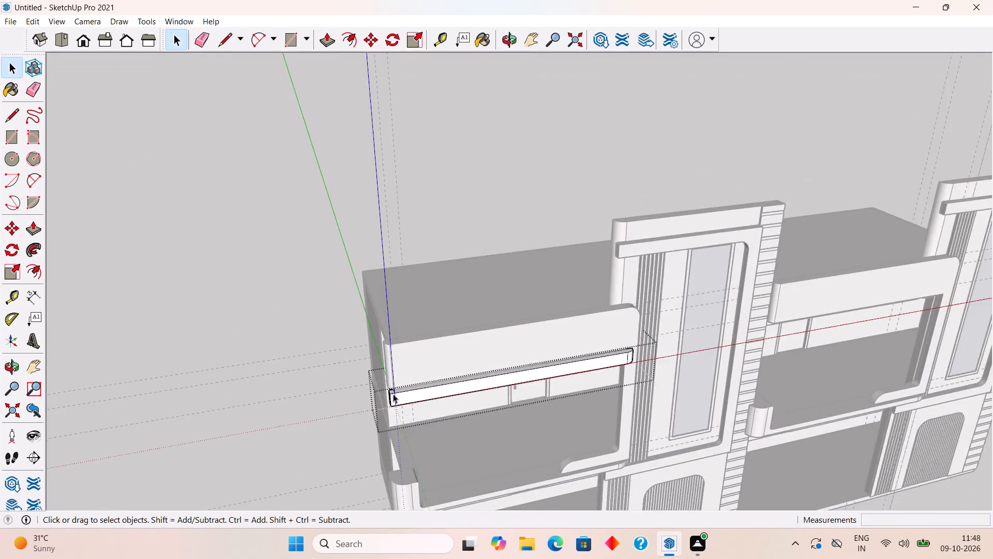
scroll(412, 466, "up", 7)
scroll(397, 426, "down", 1)
scroll(397, 426, "up", 4)
middle_click_drag(380, 201, 388, 322)
scroll(378, 496, "up", 6)
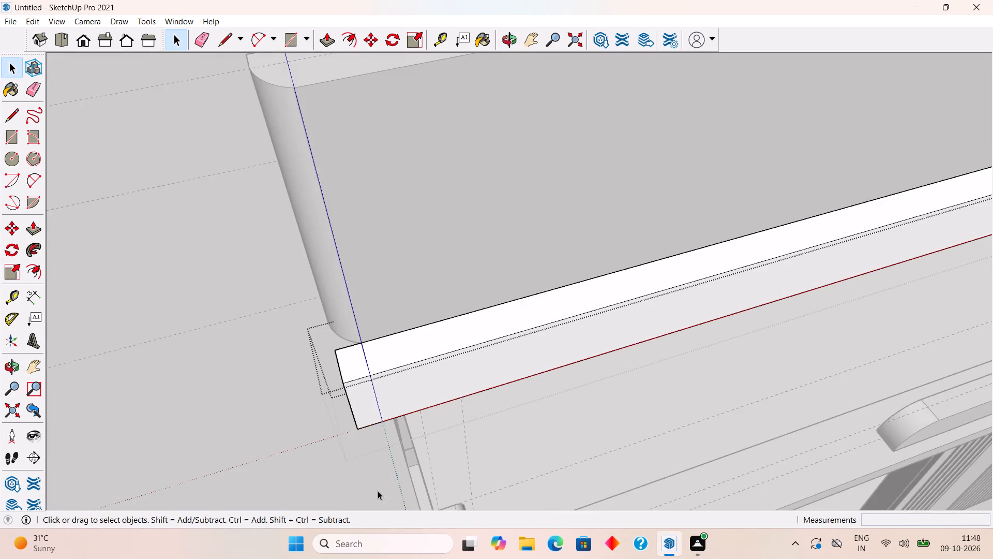
scroll(374, 431, "up", 1)
middle_click_drag(373, 430, 323, 351)
middle_click_drag(362, 285, 417, 483)
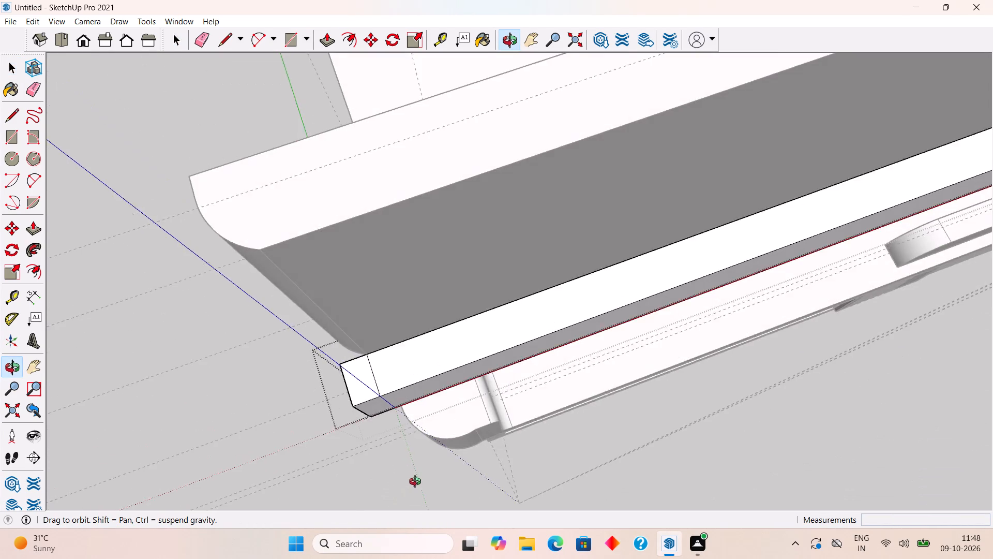
middle_click_drag(417, 483, 518, 461)
scroll(436, 450, "up", 5)
middle_click_drag(418, 452, 432, 436)
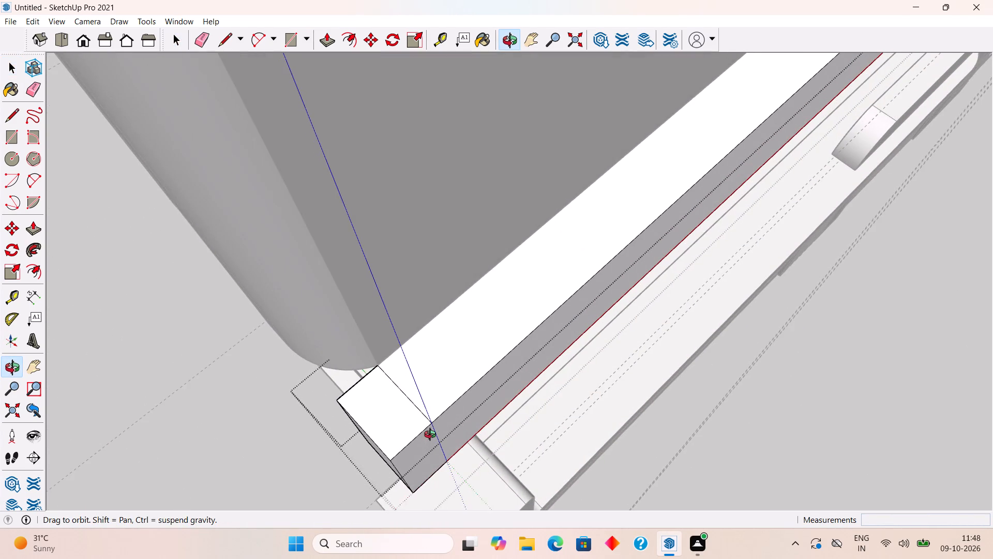
middle_click_drag(432, 436, 433, 435)
key("a")
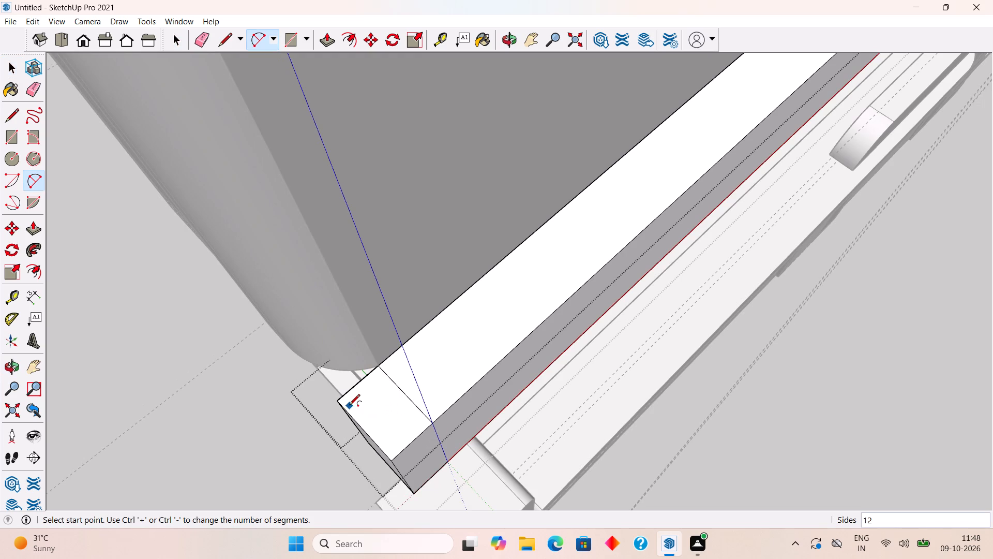
left_click(344, 409)
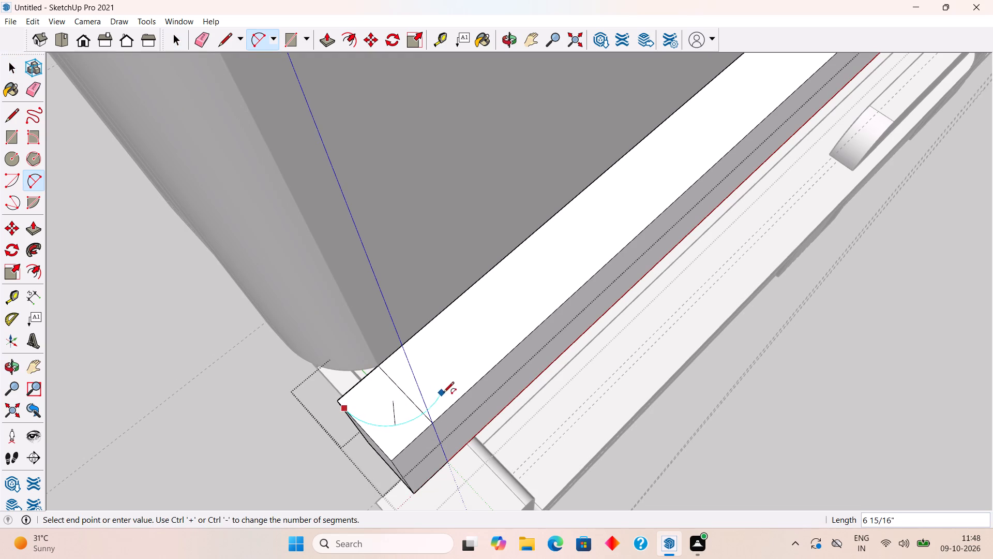
double_click(447, 410)
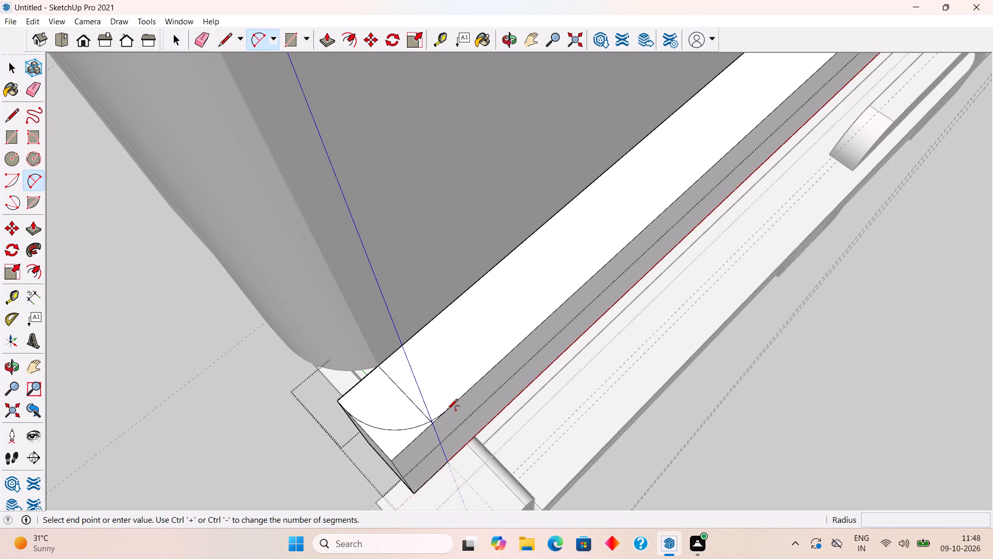
key("space")
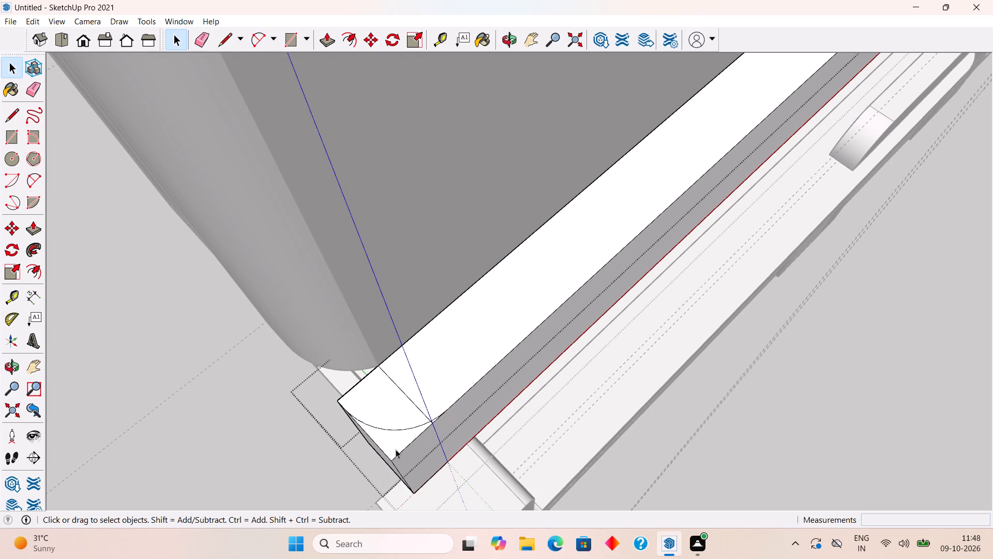
Push the main corner piece outside the arc down 1' through the full height of the strip.
left_click(396, 448)
key("p")
left_click(396, 448)
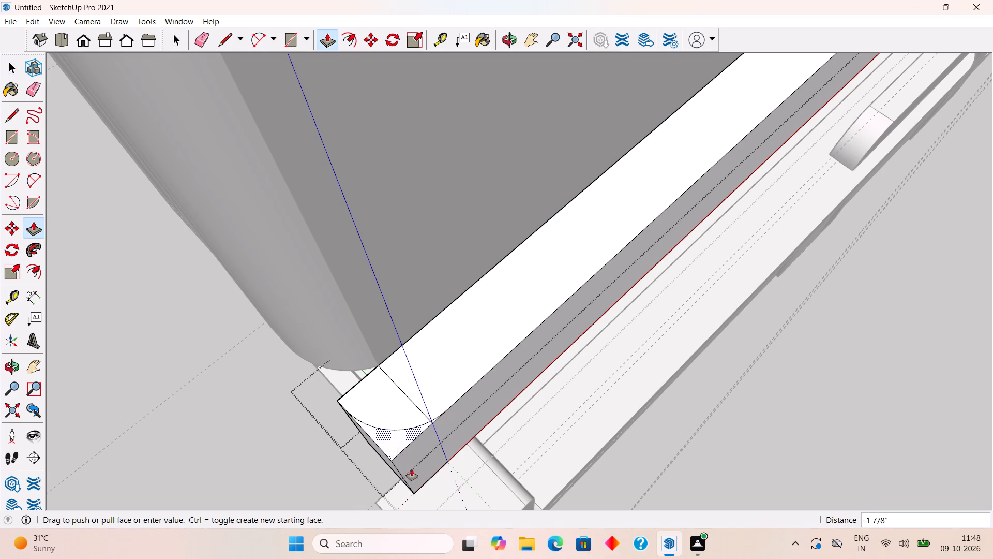
left_click(415, 498)
middle_click_drag(406, 437, 353, 538)
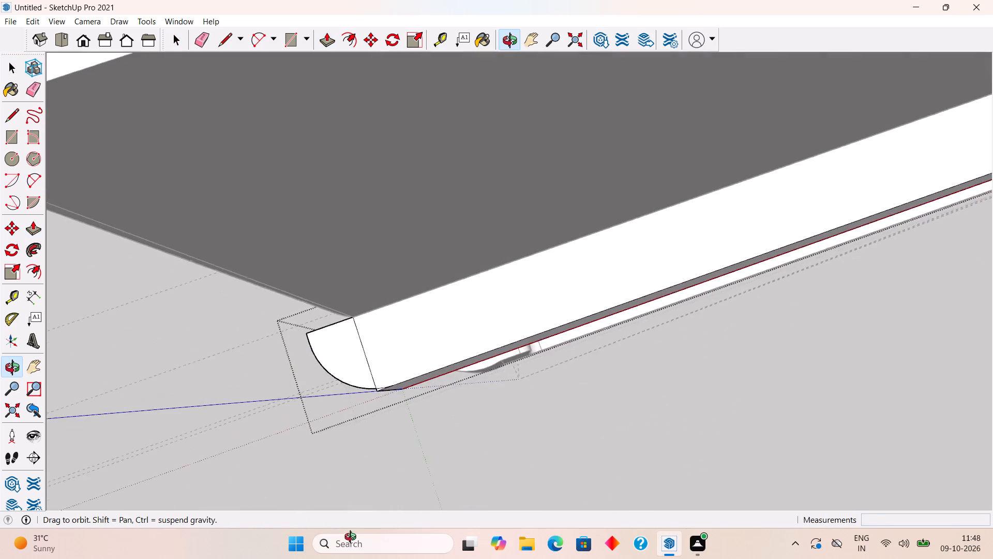
middle_click_drag(353, 538, 353, 538)
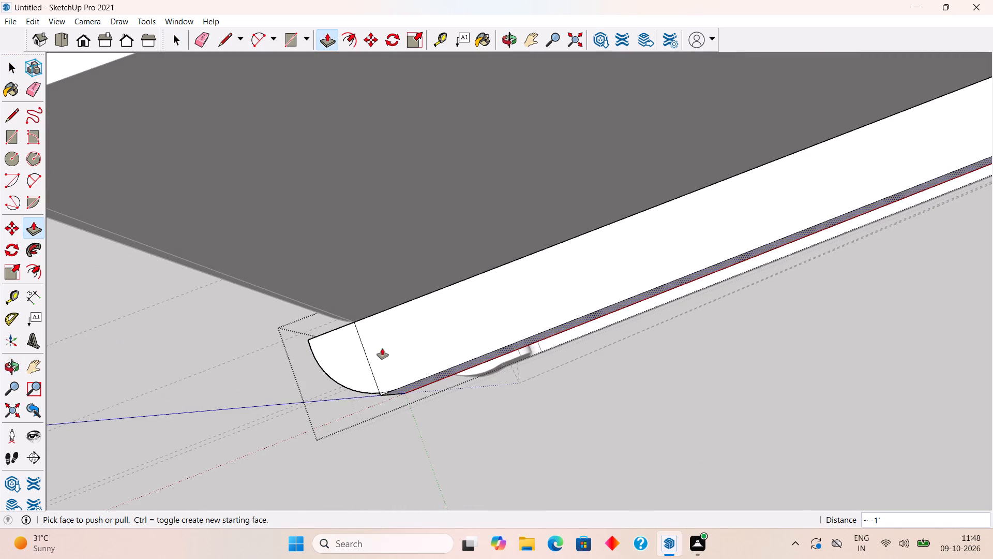
Push the small leftover sliver beyond the crossing line down 1' to complete the strip's rounded corner.
scroll(380, 365, "up", 4)
scroll(382, 412, "up", 2)
left_click(382, 406)
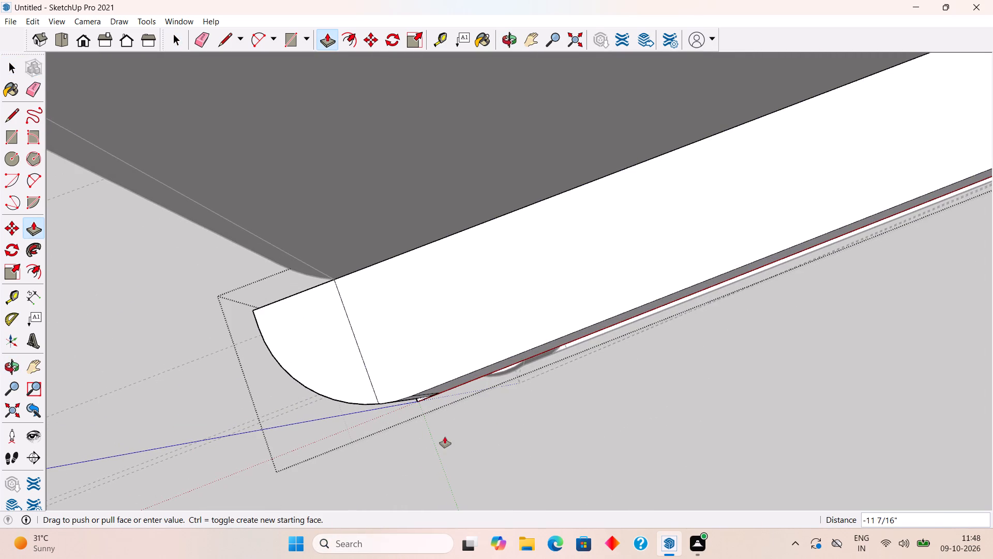
left_click(450, 437)
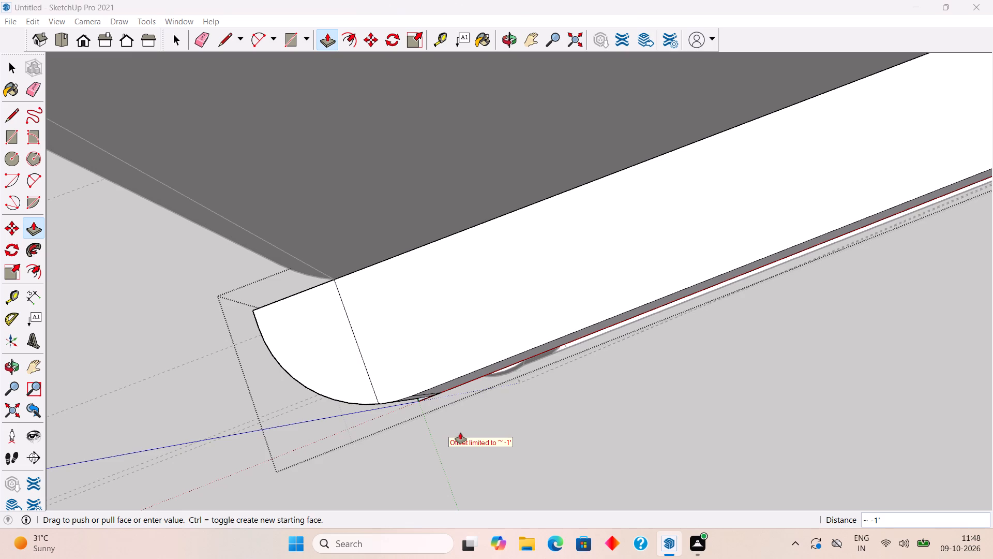
left_click(461, 432)
middle_click_drag(424, 392, 581, 213)
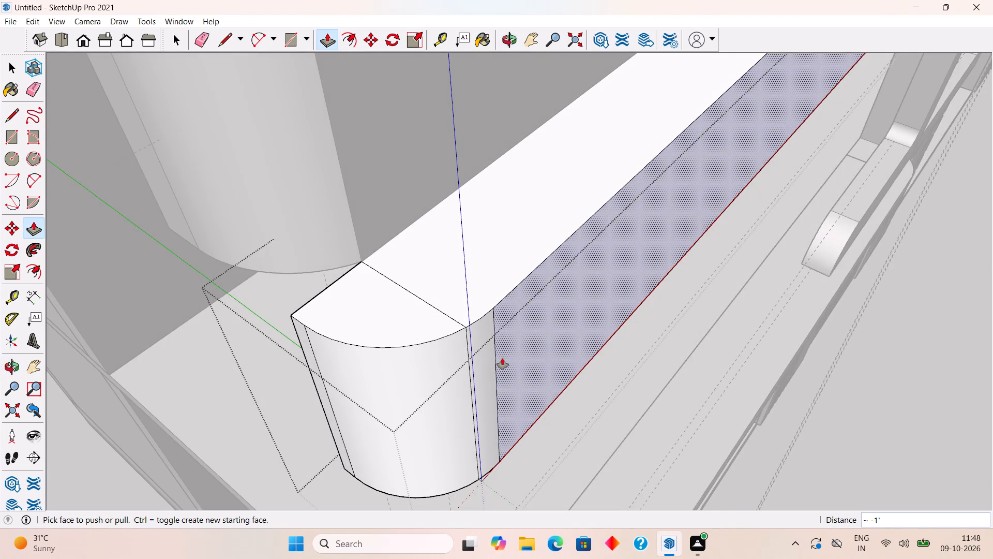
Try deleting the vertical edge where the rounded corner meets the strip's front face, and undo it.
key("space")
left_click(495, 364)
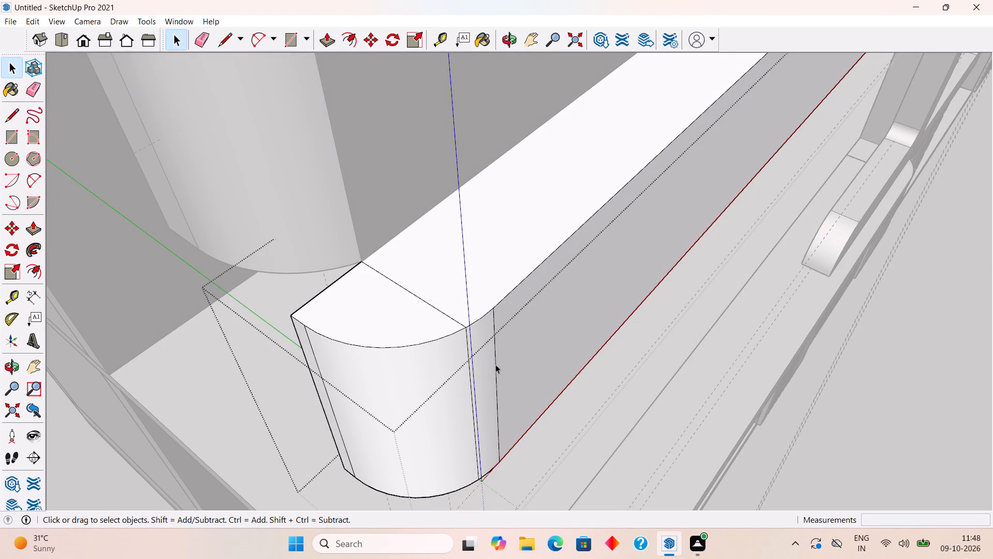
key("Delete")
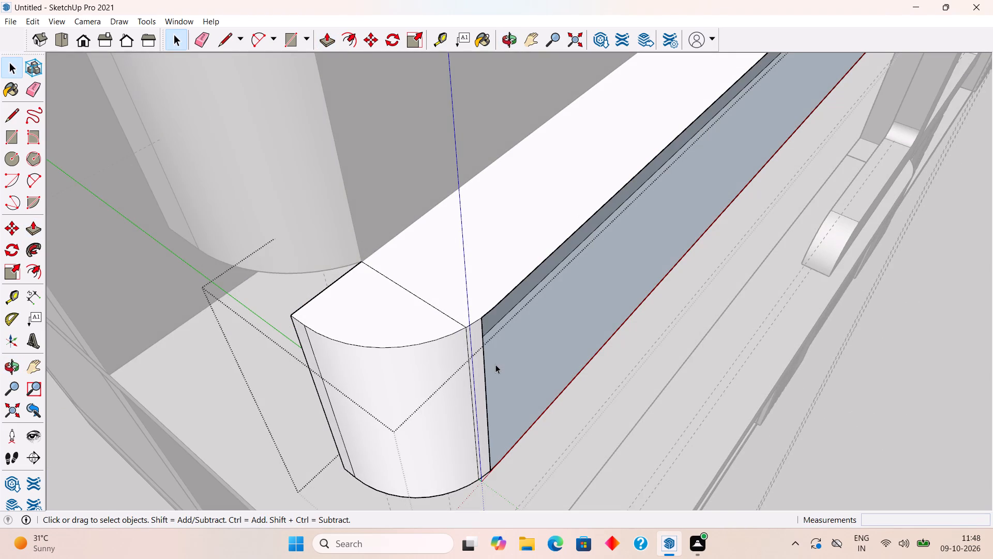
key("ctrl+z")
Pull the strip's back face about 8 3/16" toward the house, flush with the back of the facade band above.
middle_click_drag(410, 393, 713, 254)
left_click(539, 335)
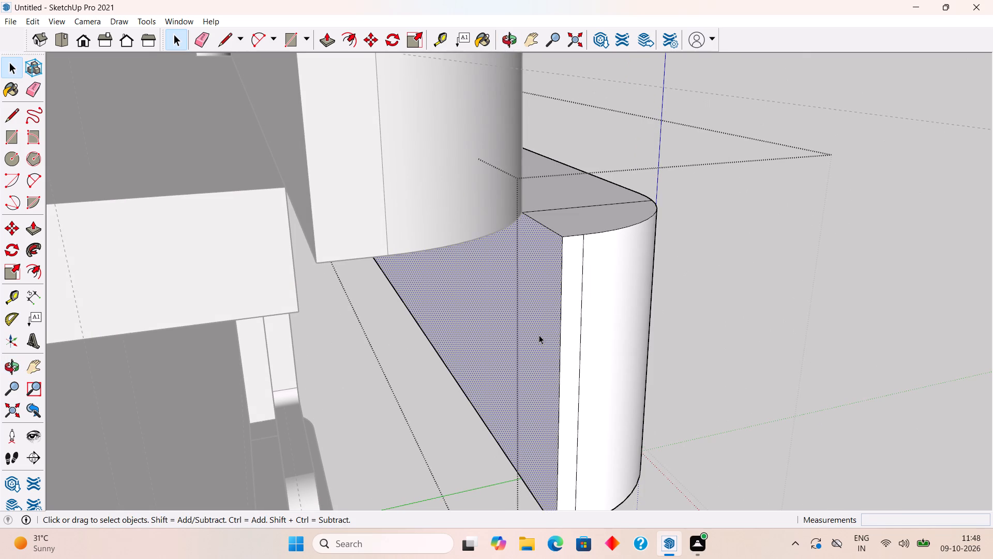
key("p")
left_click(539, 335)
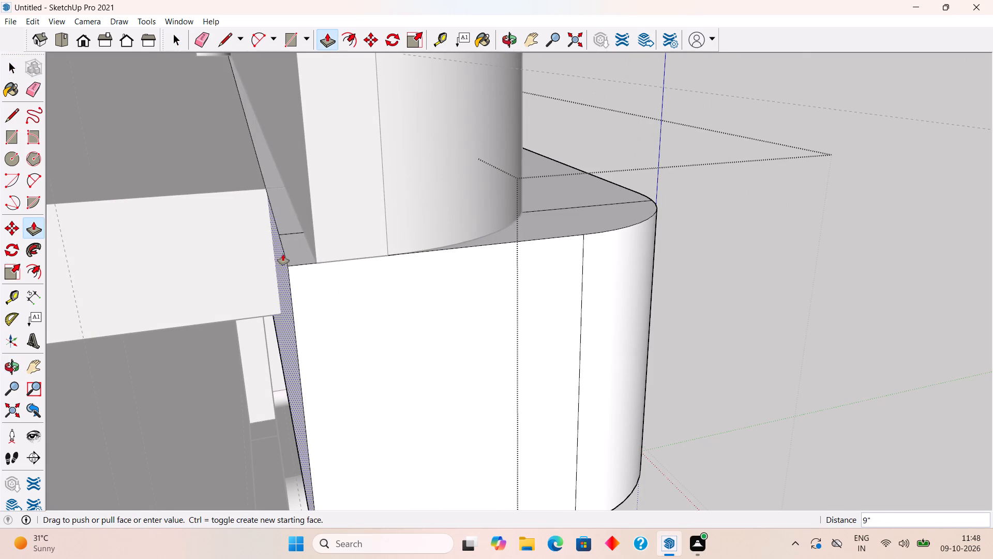
left_click(292, 192)
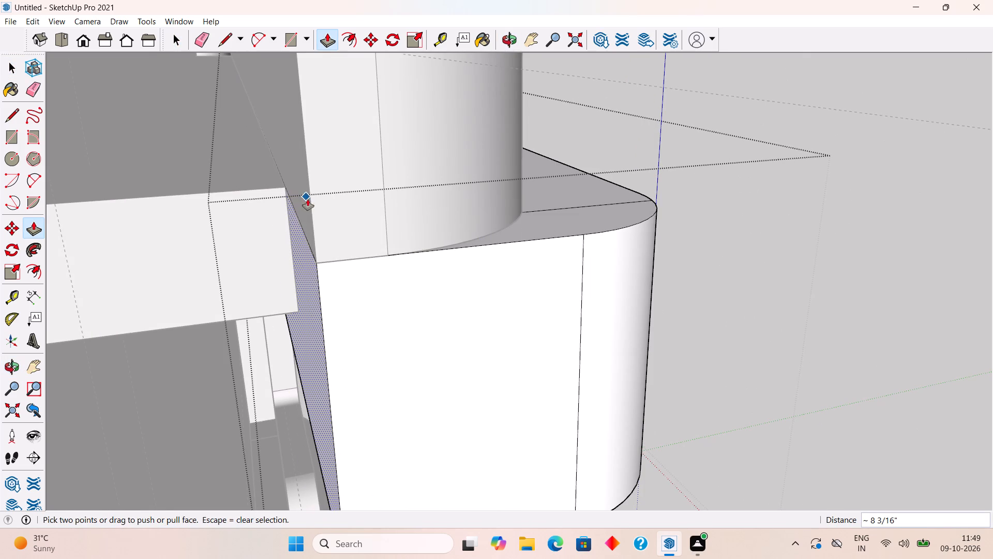
key("space")
Delete the leftover line across the top face at the strip's rounded corner and leave the strip's group.
left_click(578, 208)
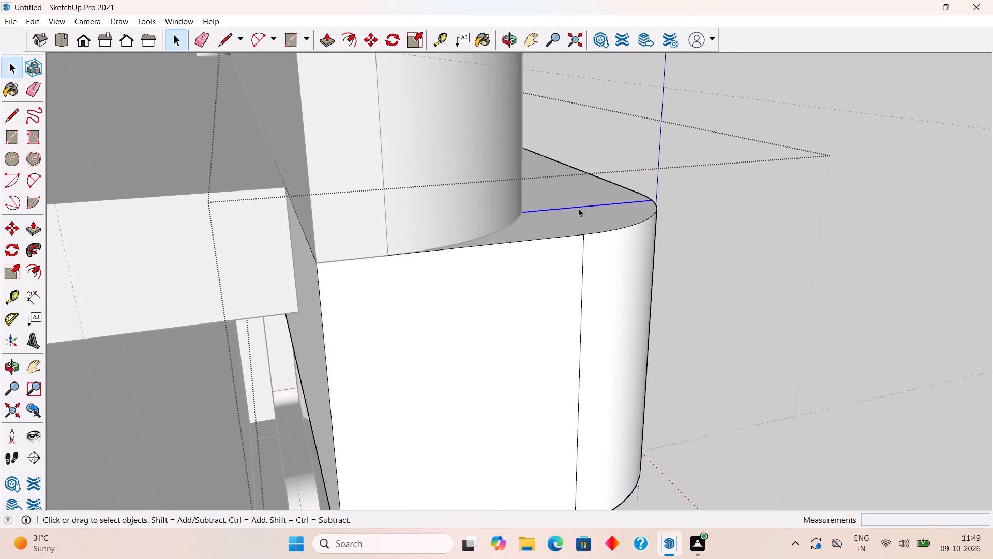
key("Delete")
middle_click_drag(622, 407, 332, 387)
scroll(388, 404, "down", 8)
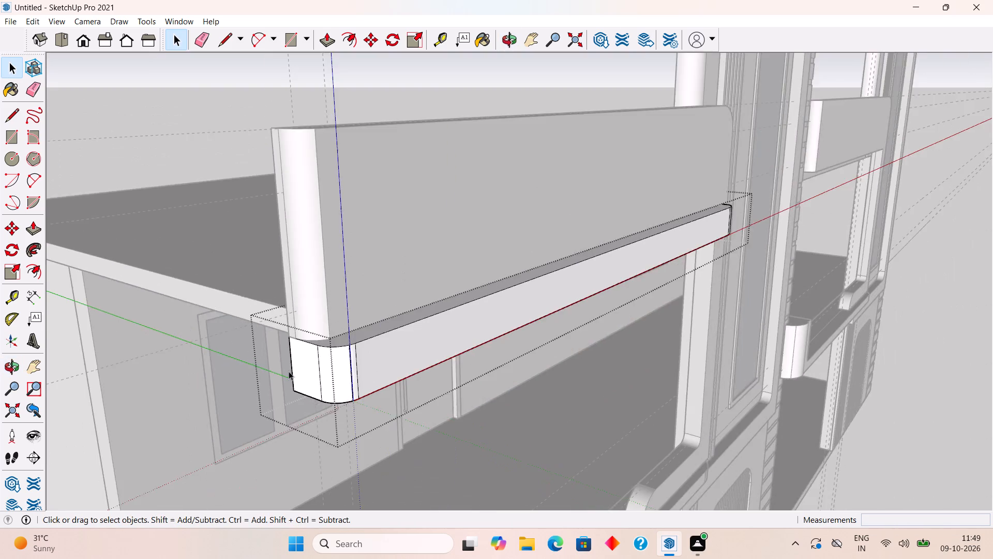
scroll(289, 371, "down", 4)
middle_click_drag(420, 402, 351, 389)
scroll(351, 389, "down", 2)
left_click(223, 182)
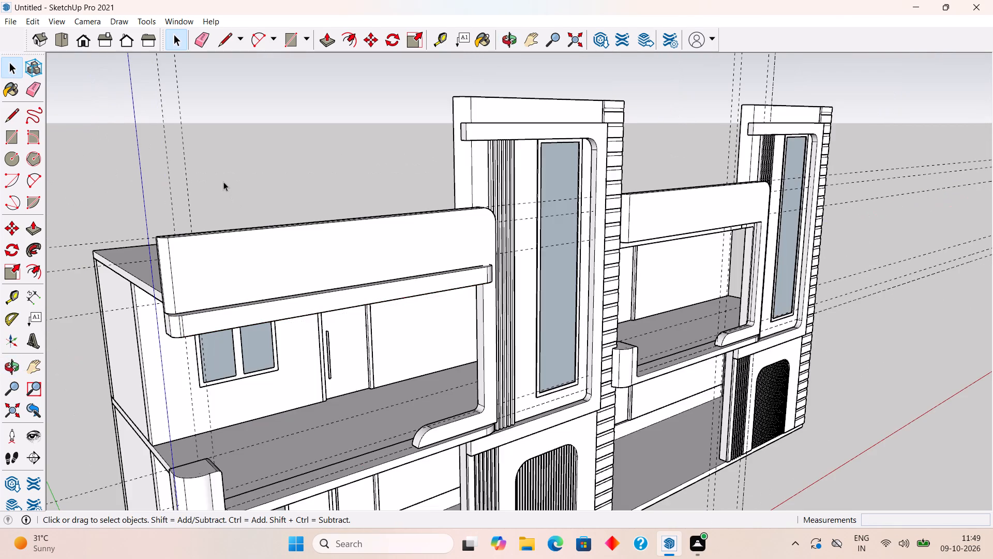
Draw the missing edges at the strip's inner end: 6 1/16" along the back top edge and about 1' down the back corner.
middle_click_drag(280, 356, 478, 507)
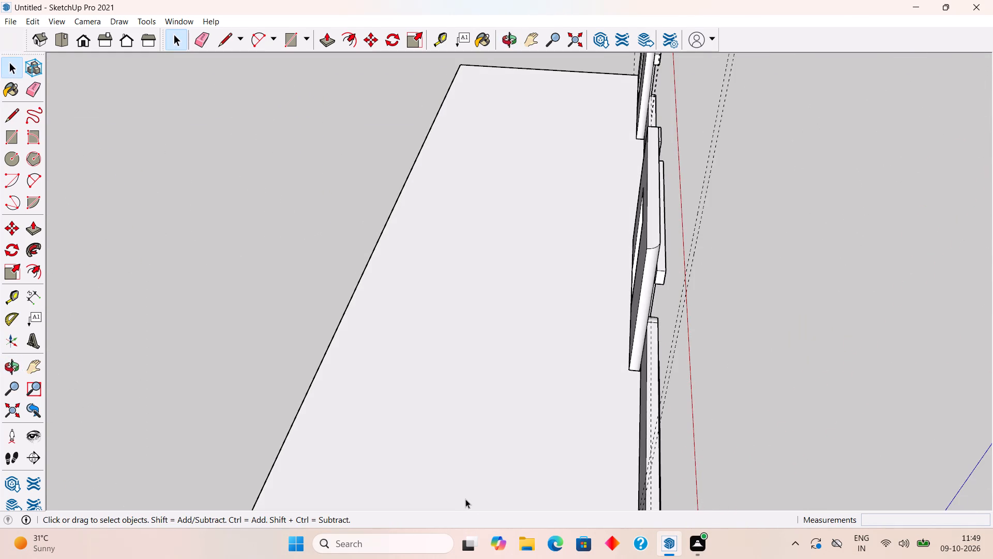
scroll(465, 499, "down", 7)
scroll(399, 251, "down", 10)
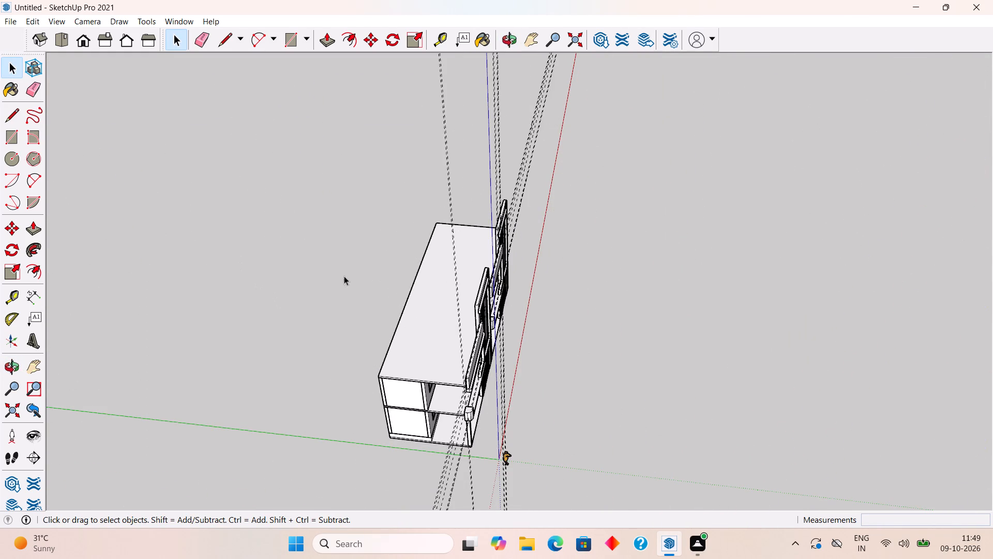
middle_click_drag(448, 418, 297, 298)
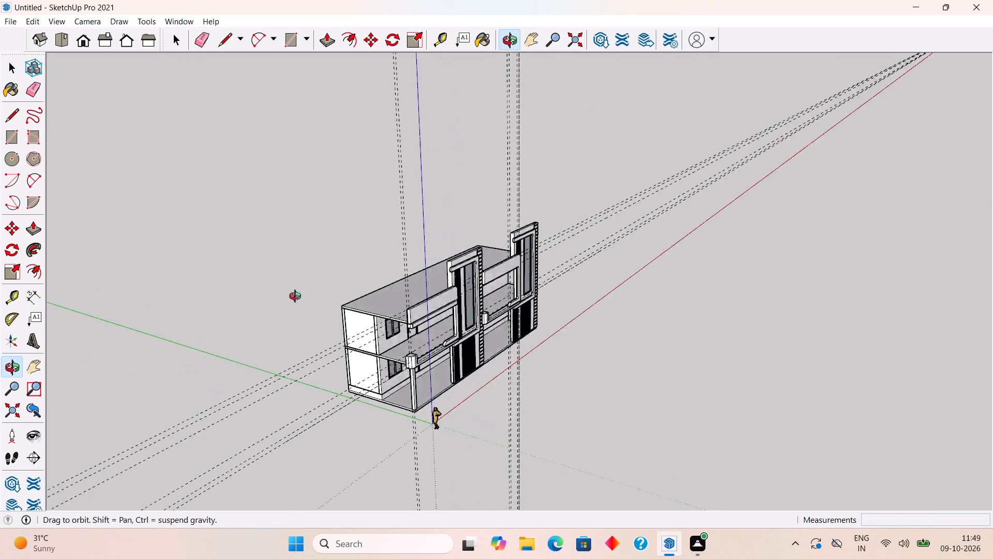
middle_click_drag(297, 298, 238, 281)
scroll(535, 324, "up", 8)
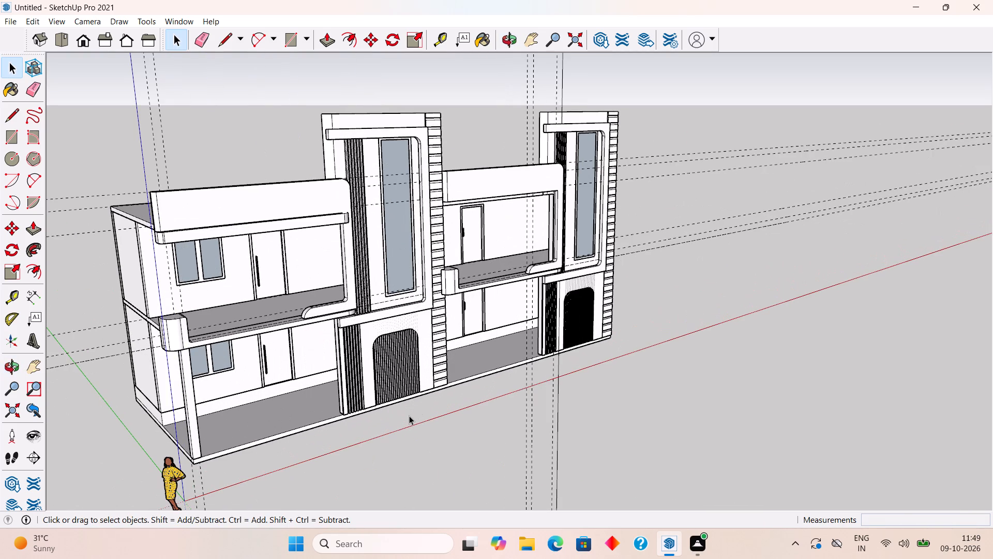
scroll(314, 329, "up", 3)
middle_click_drag(348, 302, 298, 397)
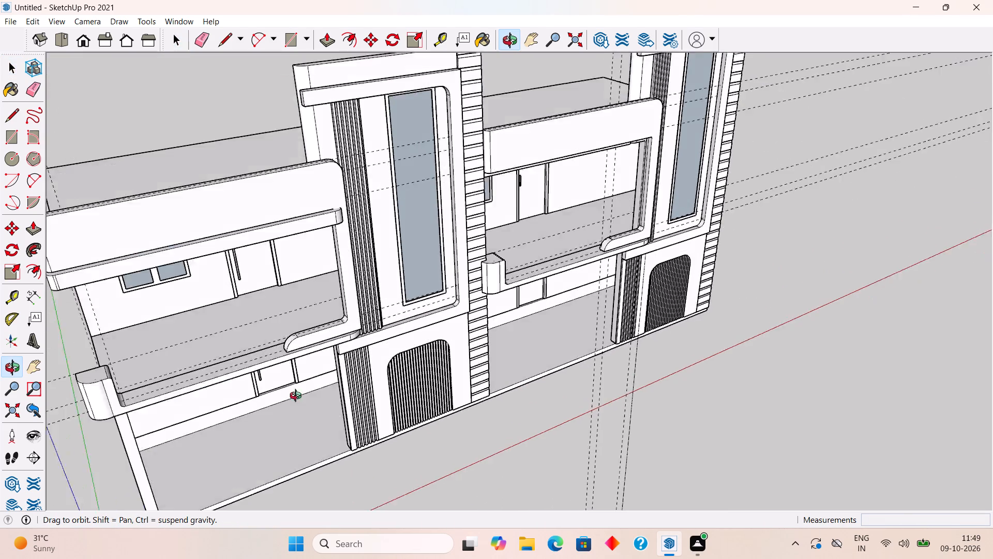
middle_click_drag(298, 397, 143, 493)
scroll(321, 251, "up", 6)
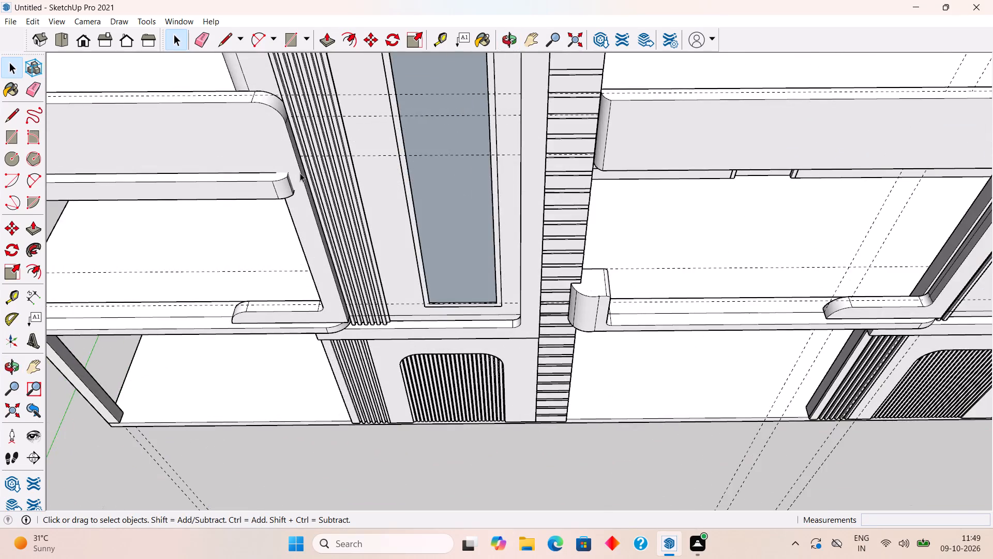
scroll(285, 168, "up", 13)
key("l")
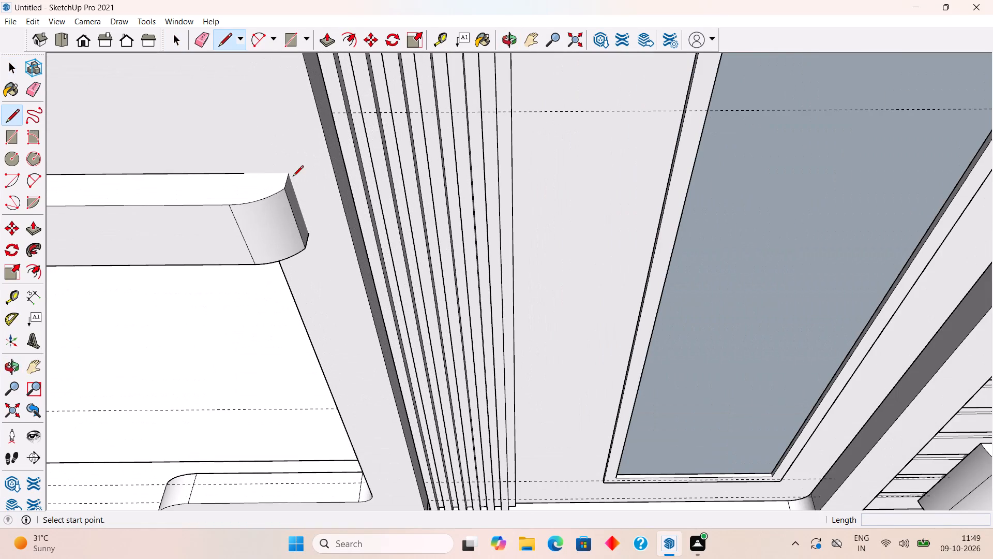
left_click(246, 176)
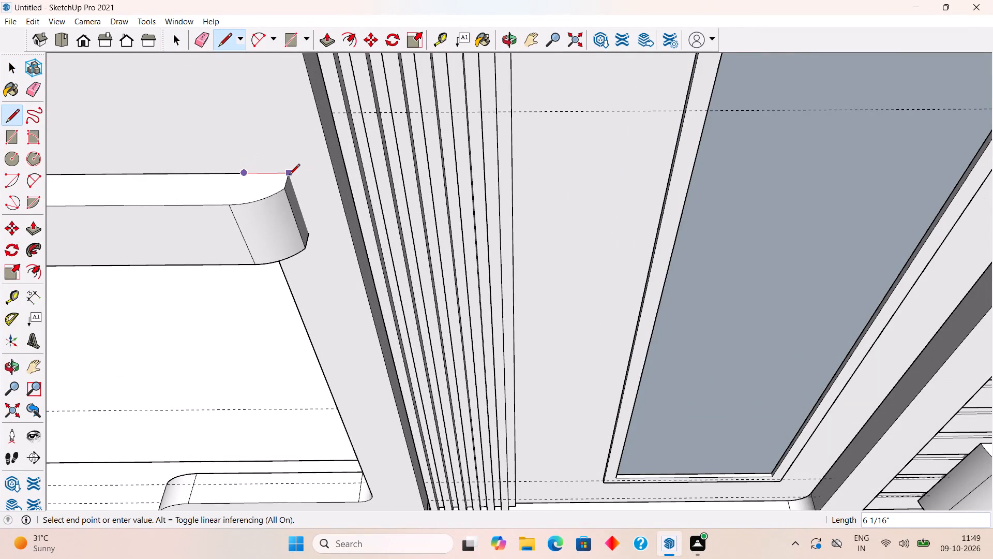
left_click(289, 175)
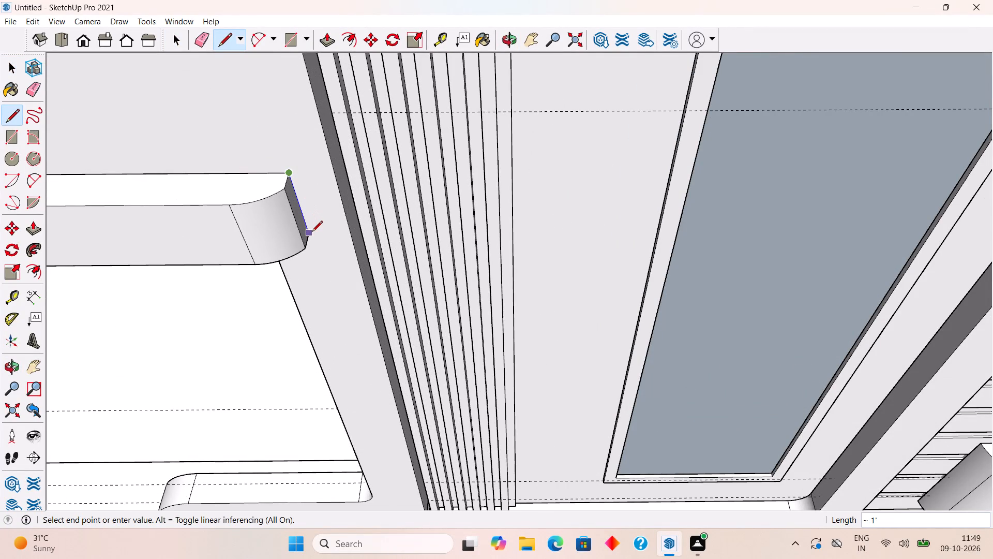
left_click(312, 234)
key("space")
scroll(314, 234, "down", 13)
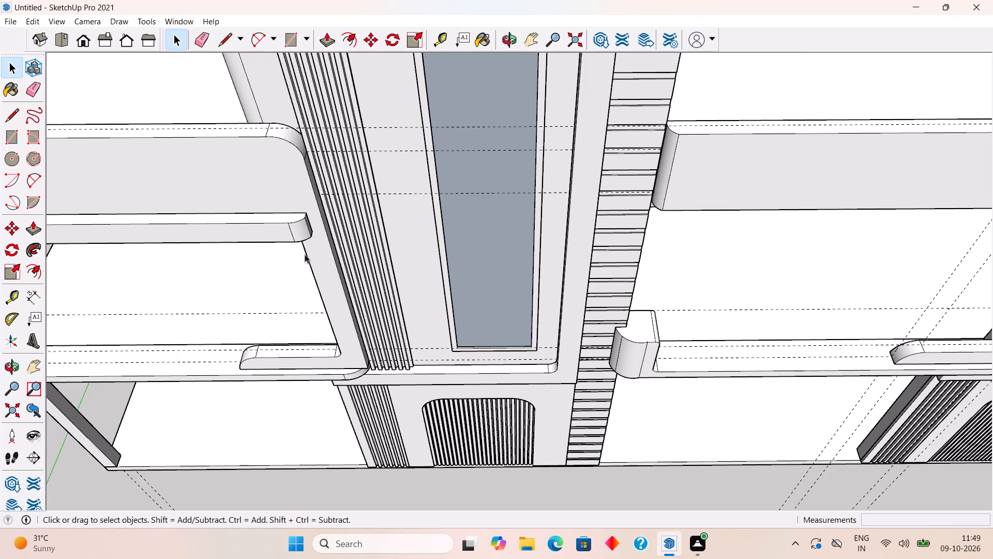
Copy the finished strip about 31' along the facade to below the upper band of the second house's balcony frame.
middle_click_drag(301, 228, 326, 150)
scroll(324, 152, "down", 13)
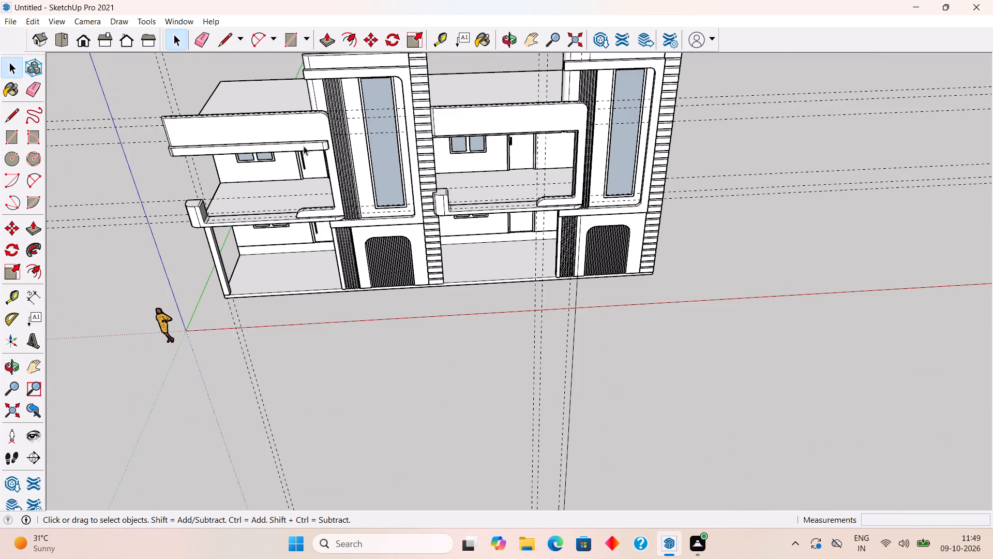
left_click(304, 146)
triple_click(304, 146)
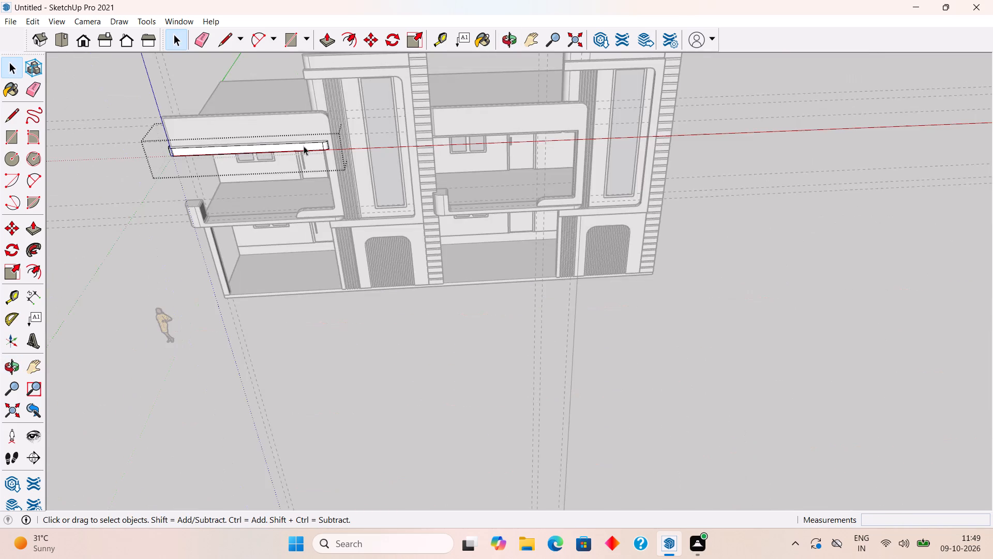
left_click(133, 186)
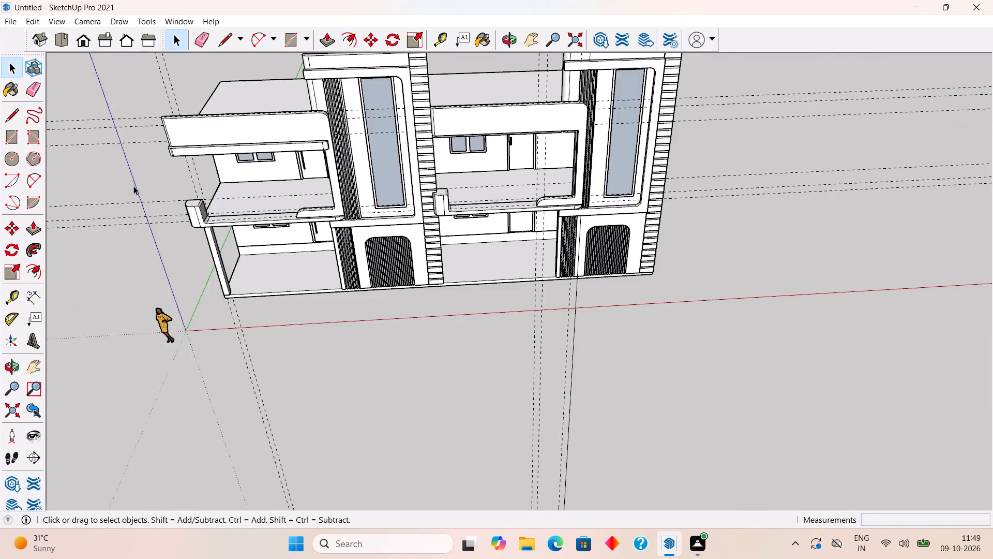
scroll(271, 174, "up", 4)
left_click(347, 135)
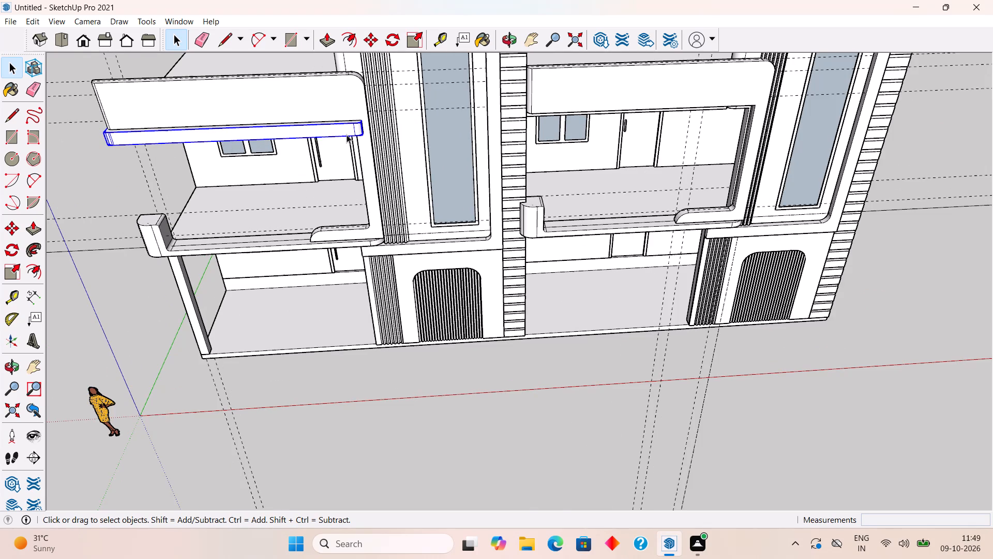
key("m")
left_click(347, 135)
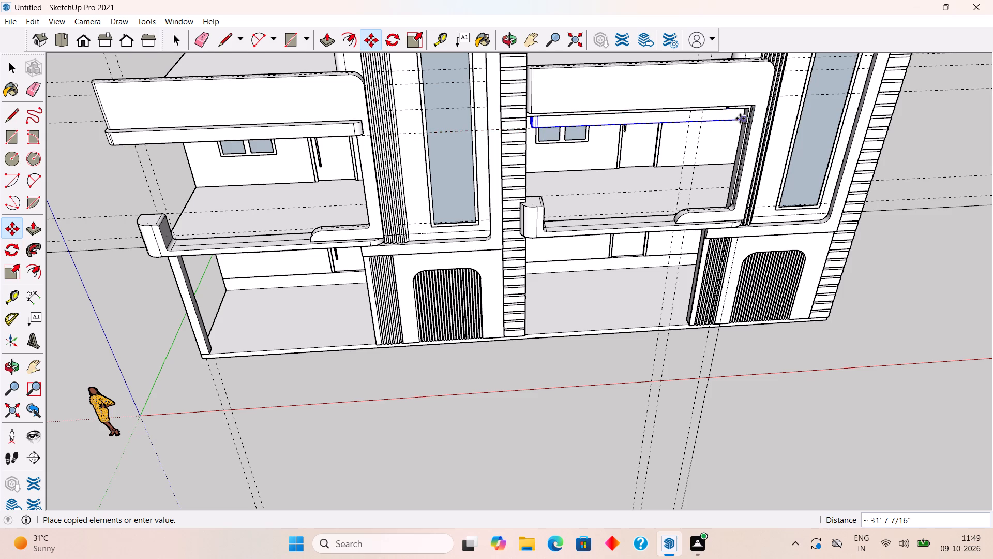
left_click(734, 122)
Move the copied strip 6 3/8" along the facade so its back corner meets the inner corner of the second balcony frame's opening.
middle_click_drag(768, 130, 634, 130)
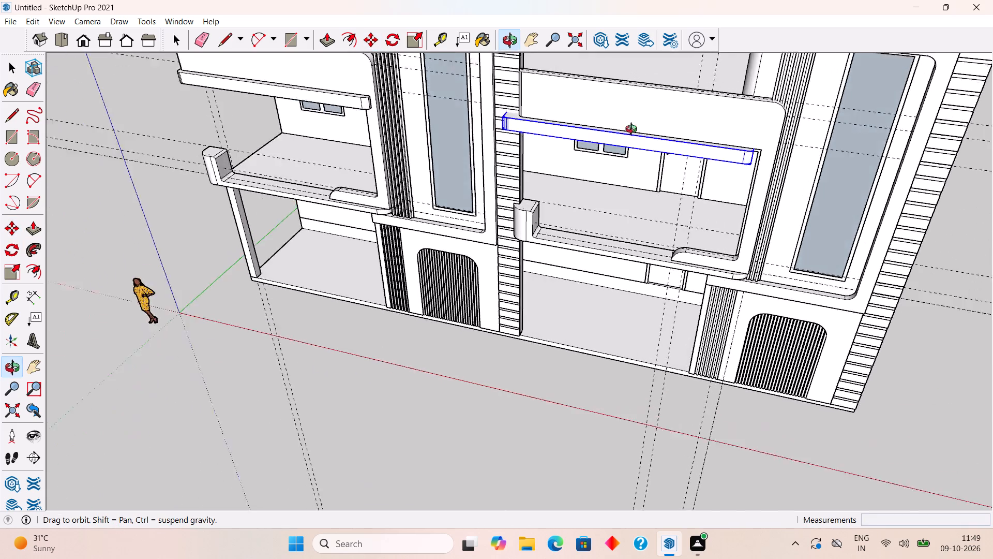
middle_click_drag(634, 130, 490, 49)
scroll(679, 179, "up", 7)
scroll(703, 143, "down", 9)
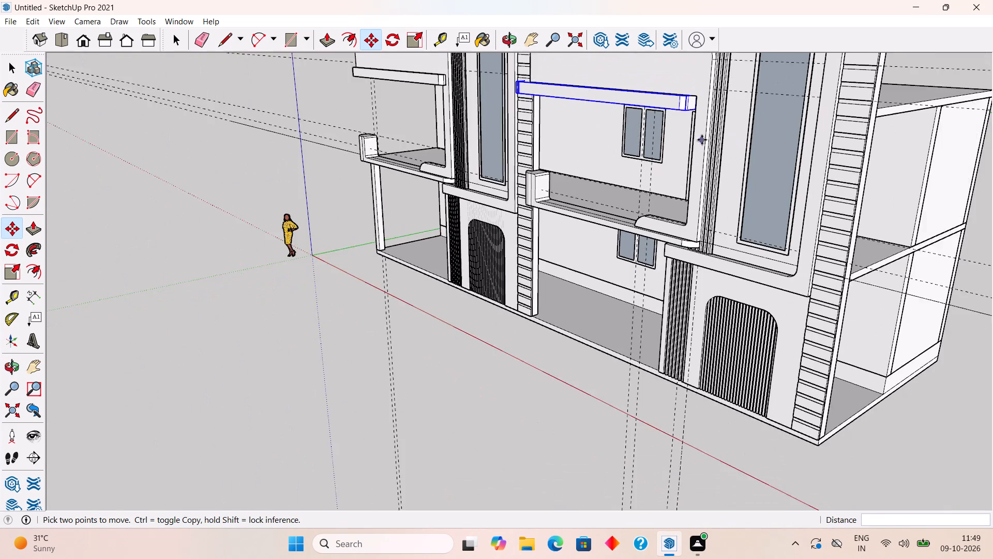
middle_click_drag(698, 145, 733, 250)
scroll(746, 190, "up", 20)
scroll(746, 190, "up", 2)
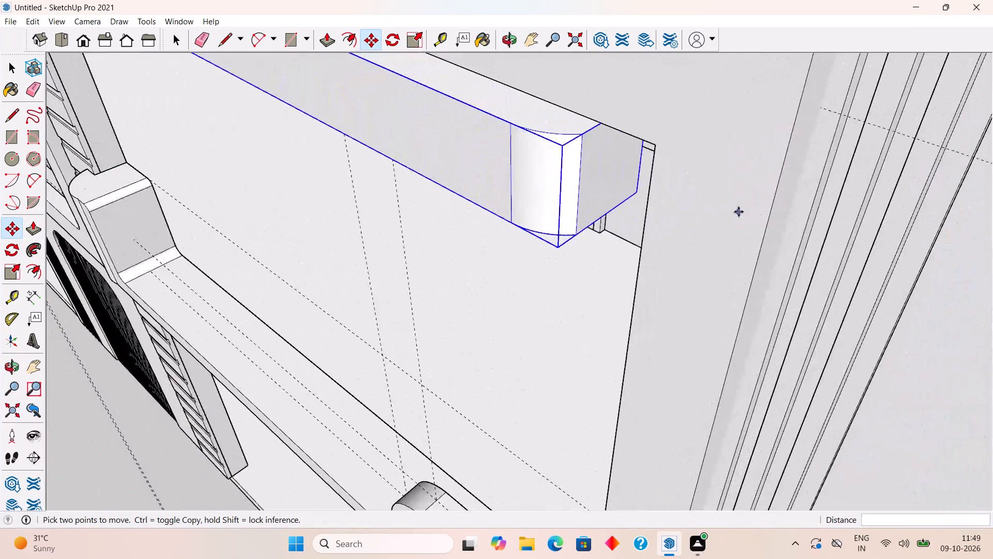
middle_click_drag(649, 205, 769, 60)
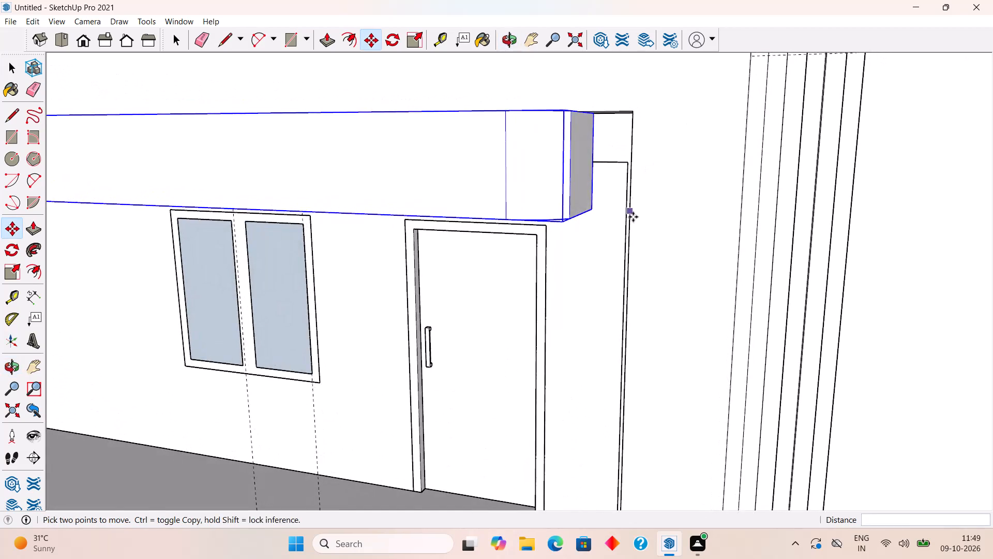
middle_click_drag(633, 199, 672, 119)
scroll(604, 112, "up", 4)
middle_click_drag(609, 139, 640, 167)
scroll(640, 167, "up", 5)
left_click(559, 114)
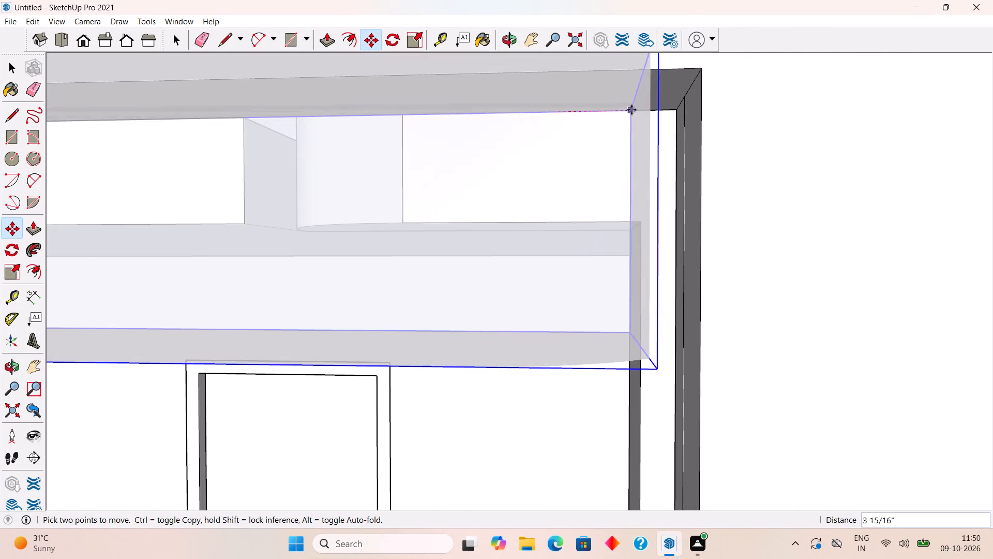
left_click(673, 111)
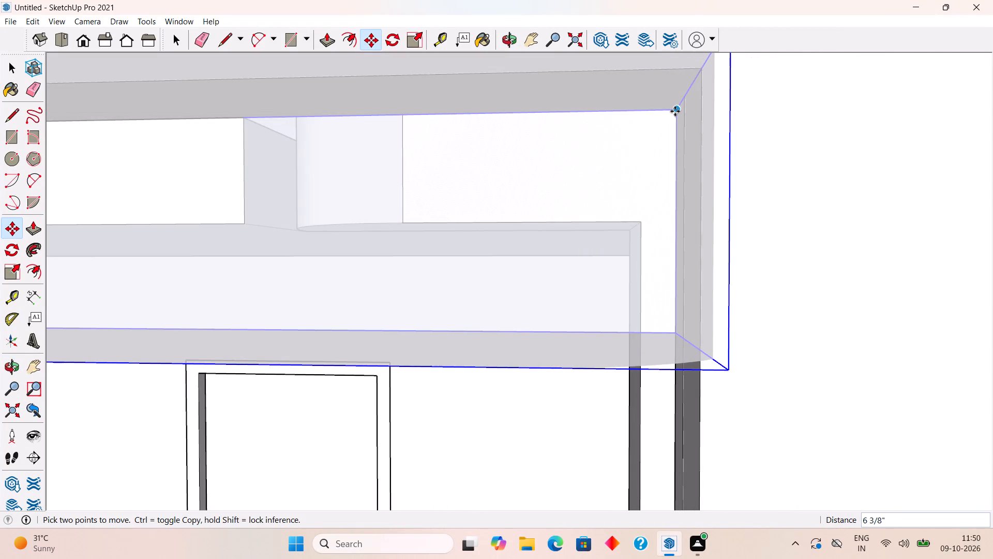
key("space")
scroll(676, 117, "down", 17)
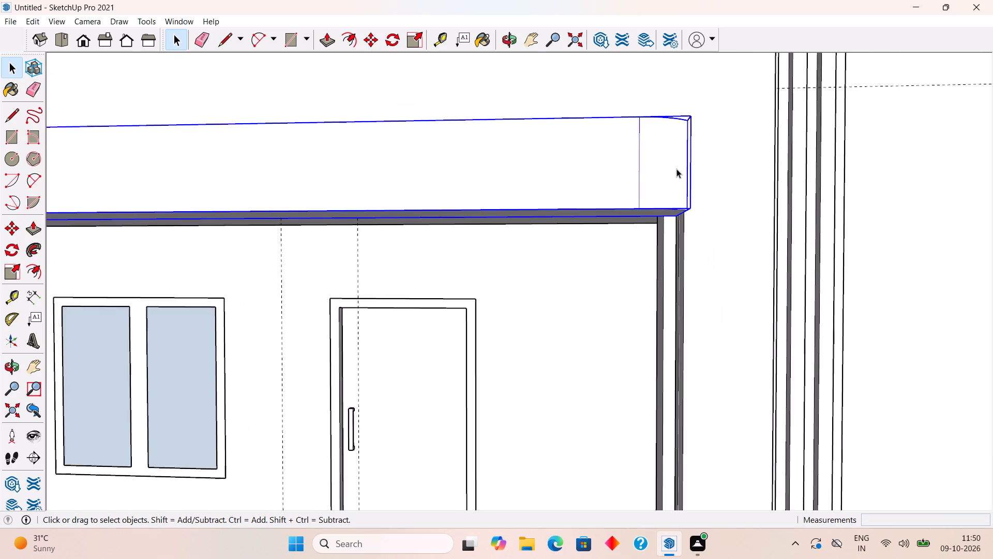
scroll(676, 169, "down", 13)
middle_click_drag(678, 174, 698, 276)
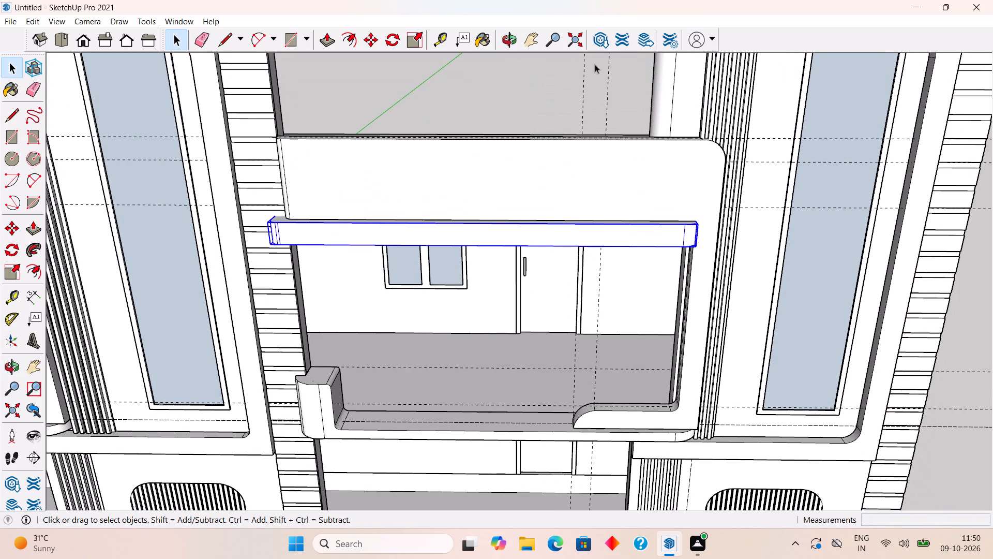
left_click(550, 100)
Scale the copied strip lengthwise to about 0.97 so its rounded end meets the slatted pier, in line with the band above.
scroll(537, 190, "down", 4)
middle_click_drag(536, 185, 564, 154)
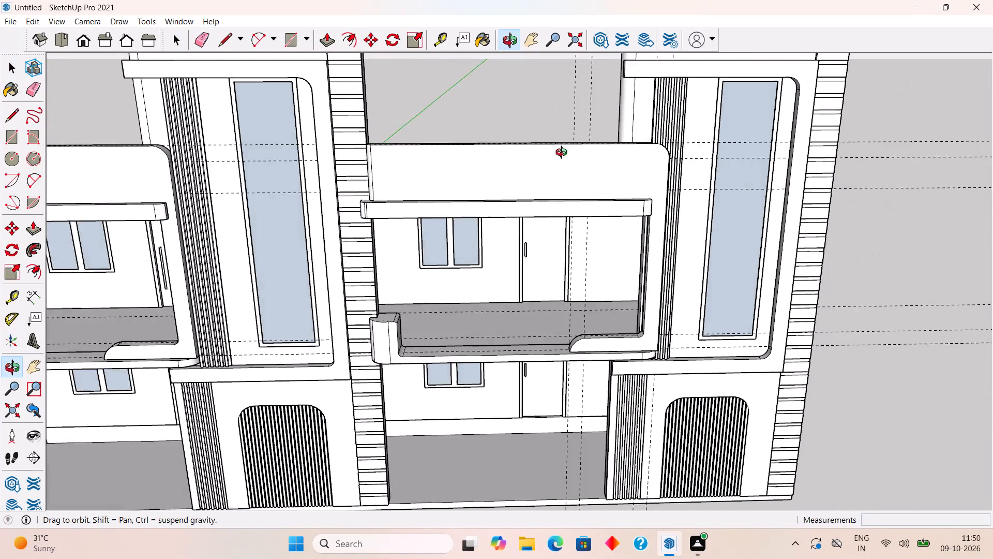
middle_click_drag(564, 154, 600, 148)
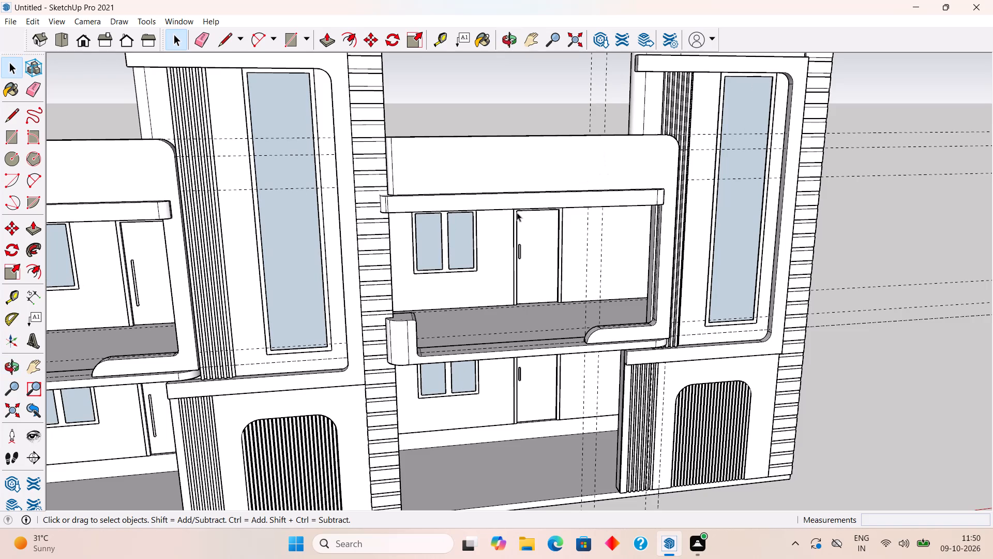
scroll(517, 212, "up", 5)
middle_click_drag(562, 230, 679, 302)
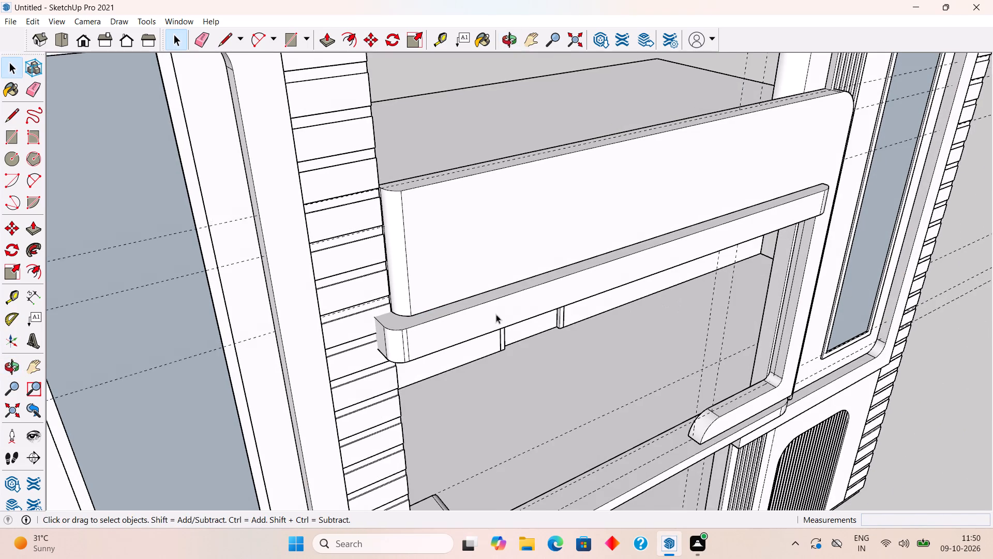
scroll(490, 317, "up", 4)
left_click(377, 323)
scroll(368, 340, "up", 6)
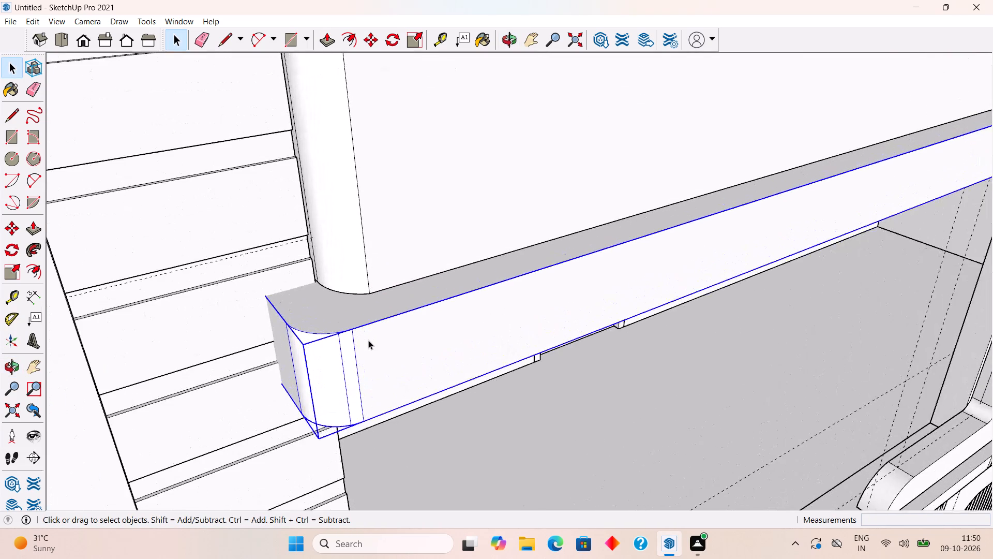
key("s")
left_click(287, 362)
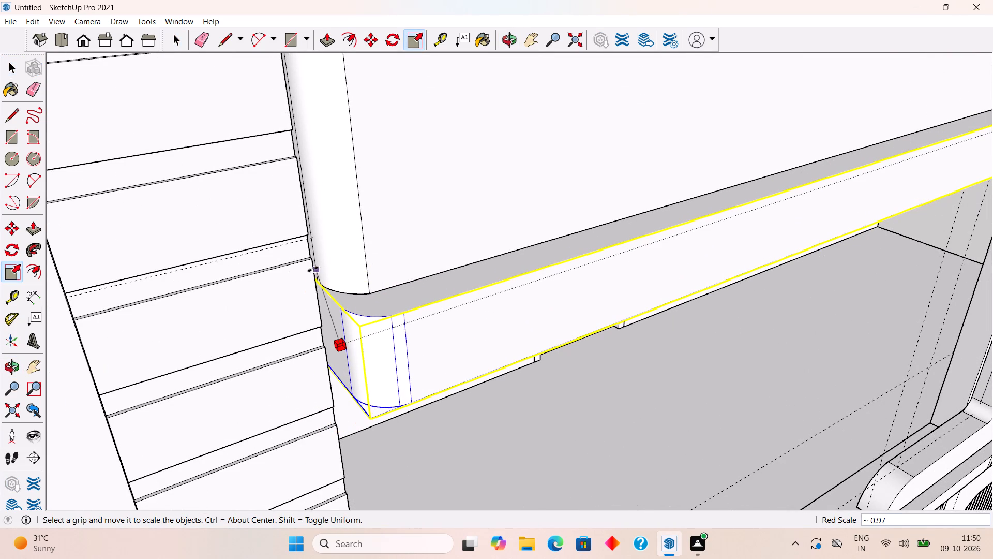
left_click(314, 266)
key("space")
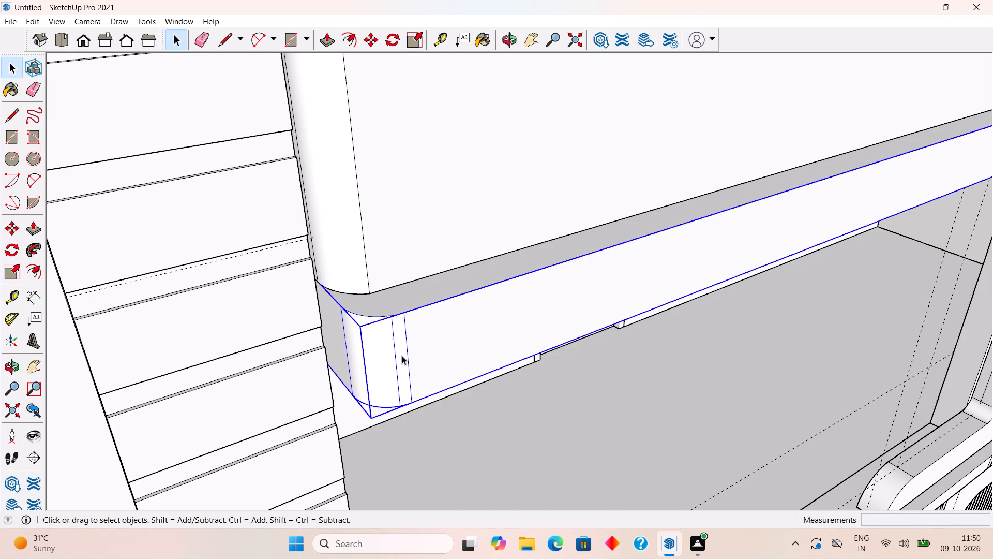
scroll(436, 406, "down", 12)
left_click(441, 170)
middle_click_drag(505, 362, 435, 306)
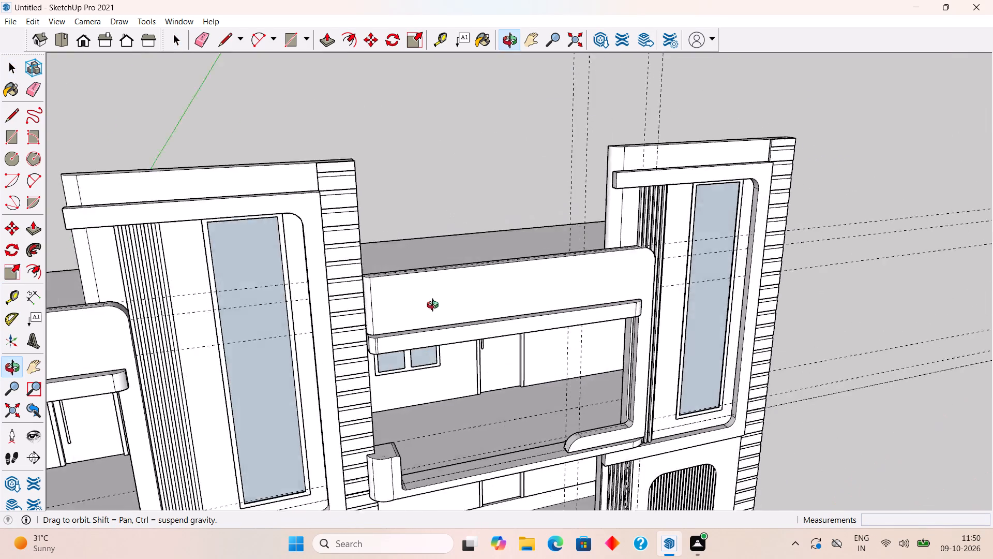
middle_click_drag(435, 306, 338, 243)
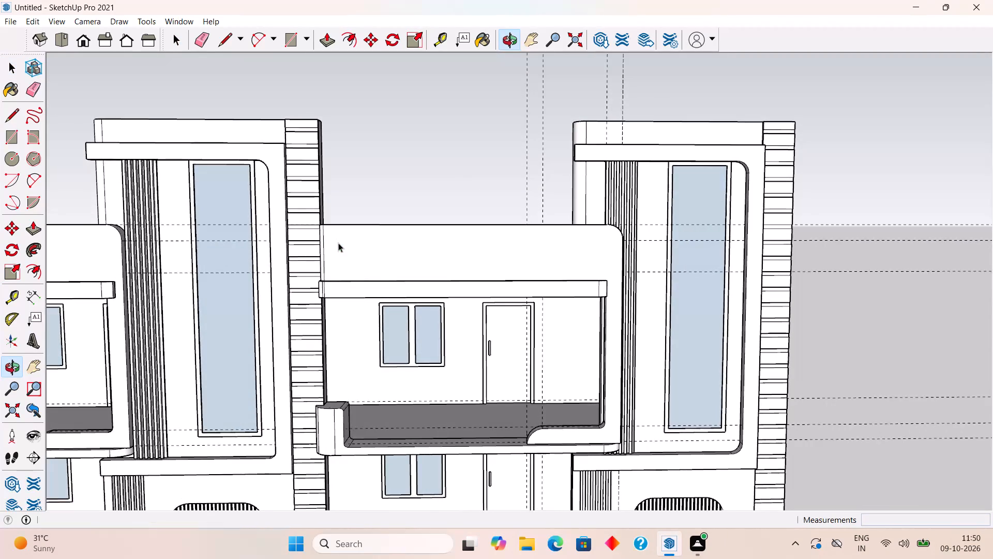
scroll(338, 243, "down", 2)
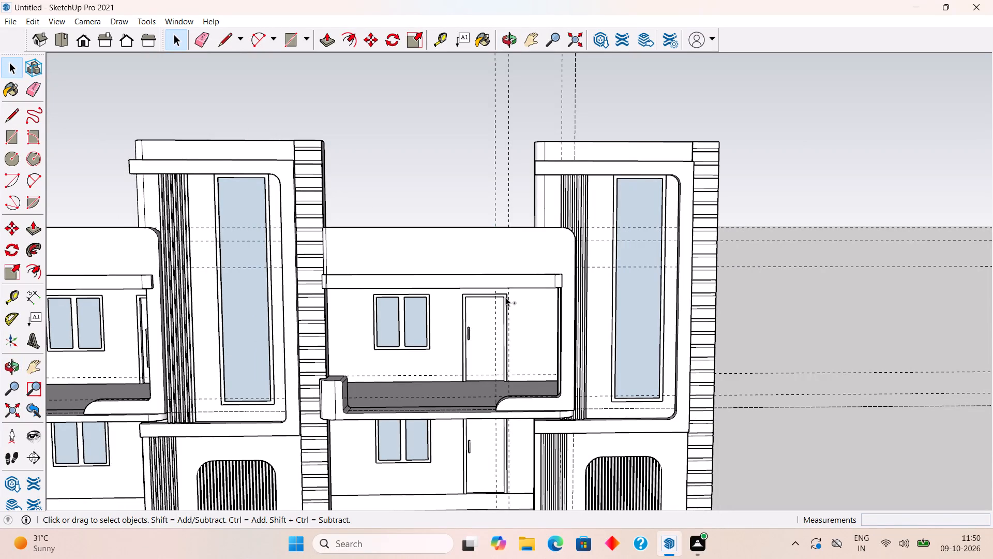
Undo the last lengthwise scaling of the second house's copied strip.
key("ctrl+z")
Inside the copied strip's group, move its connected geometry 5 7/8" along the facade, away from the slatted pier.
left_click(526, 279)
scroll(570, 266, "up", 7)
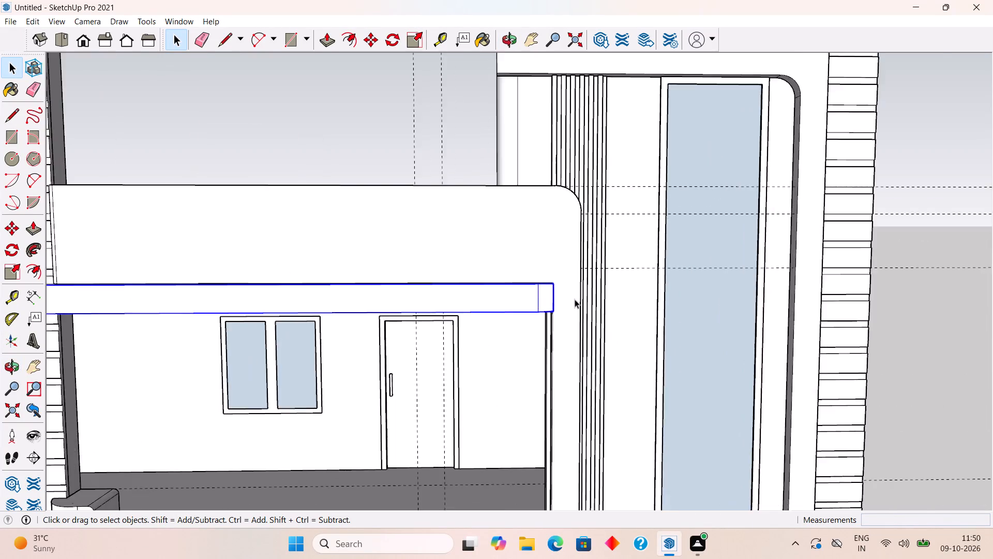
scroll(575, 299, "up", 4)
middle_click_drag(526, 317, 450, 330)
scroll(441, 332, "up", 9)
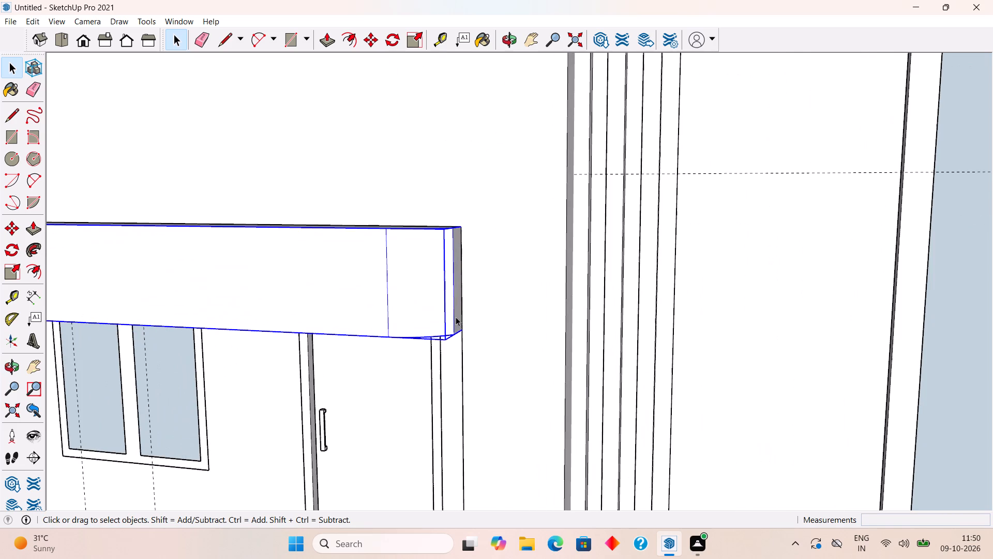
middle_click_drag(454, 307, 313, 339)
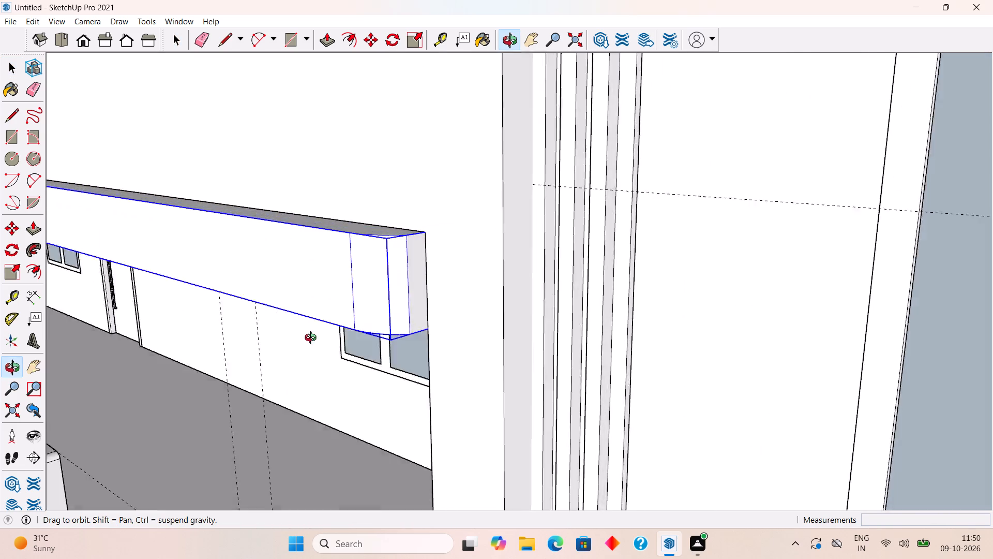
middle_click_drag(313, 339, 266, 358)
triple_click(405, 279)
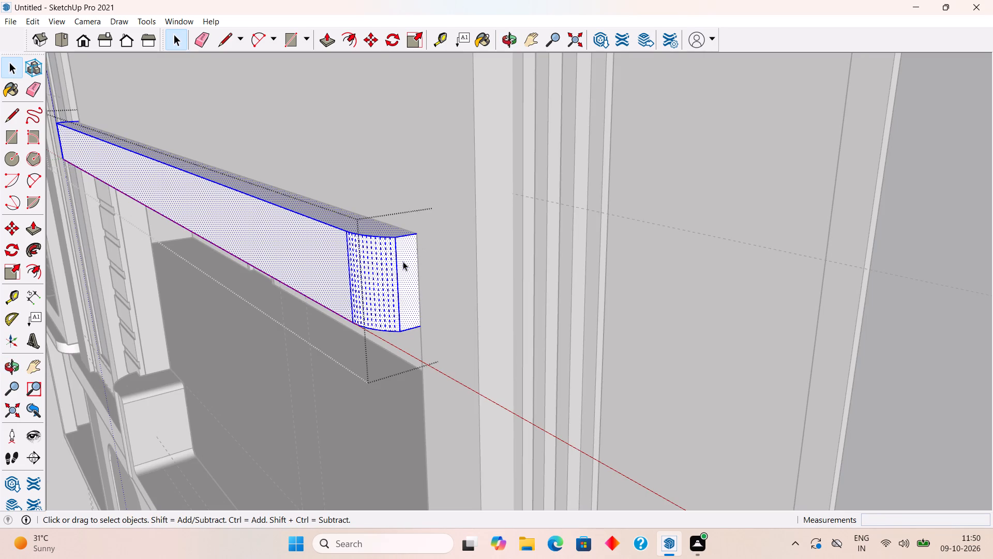
key("m")
left_click(403, 261)
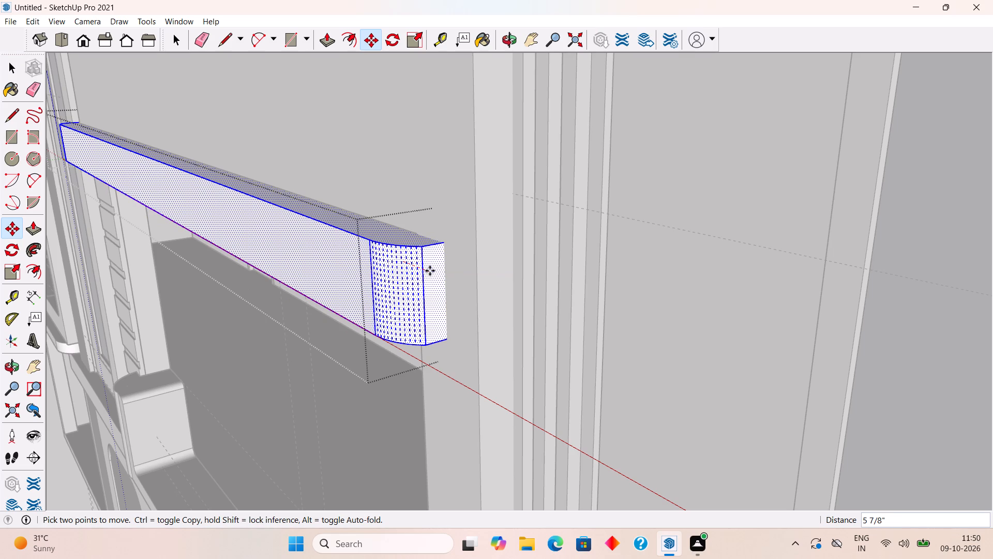
left_click(430, 271)
key("space")
middle_click_drag(346, 264, 424, 238)
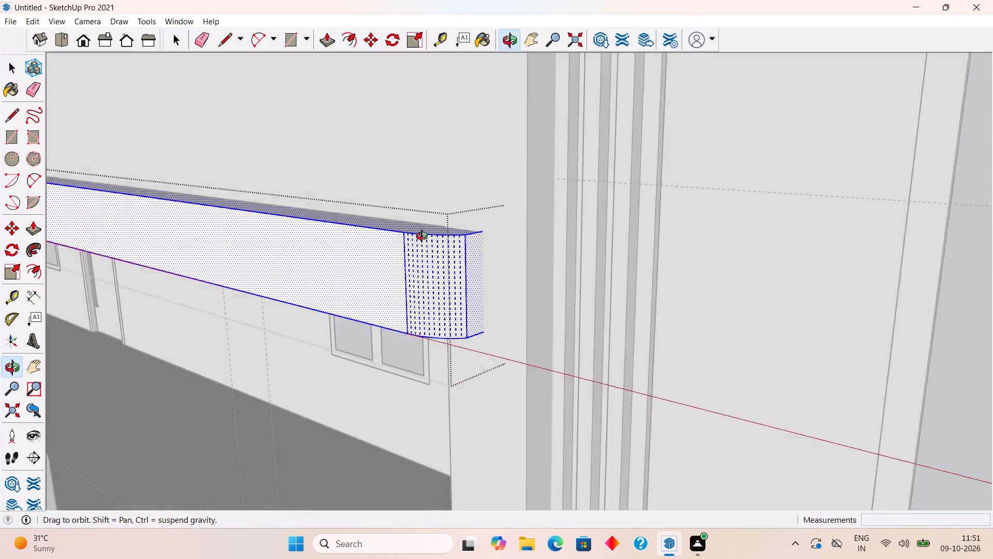
middle_click_drag(424, 238, 529, 219)
scroll(529, 219, "down", 13)
middle_click_drag(375, 266, 628, 270)
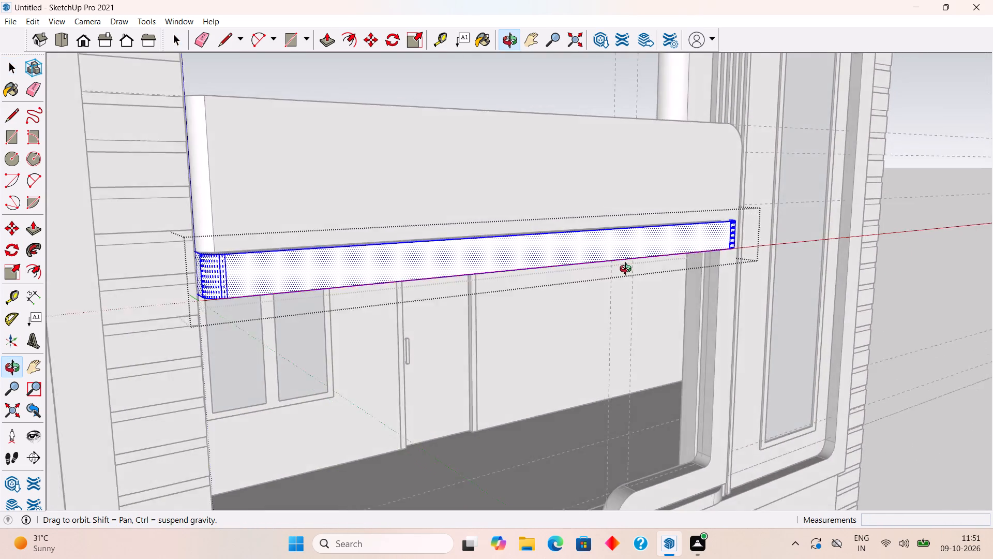
middle_click_drag(628, 270, 636, 298)
left_click(402, 148)
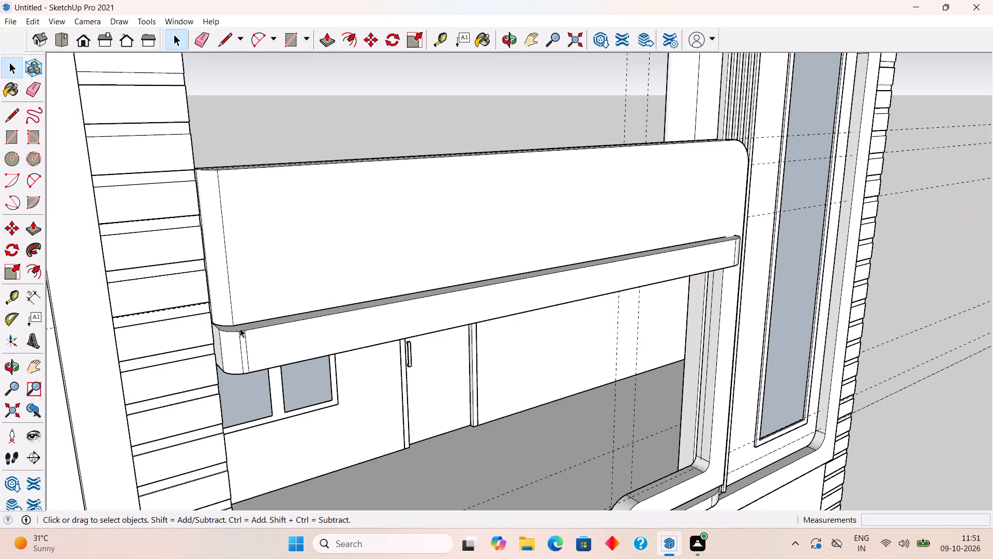
Draw the missing back top edge at the moved strip's inner end, from its back corner to the existing edge.
middle_click_drag(236, 330, 102, 336)
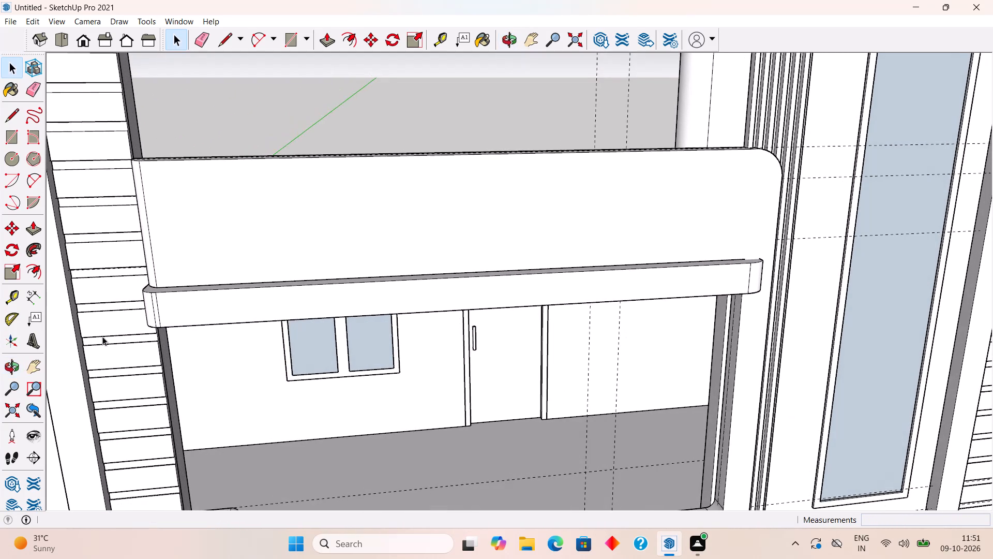
middle_click_drag(732, 256, 738, 327)
scroll(741, 329, "up", 14)
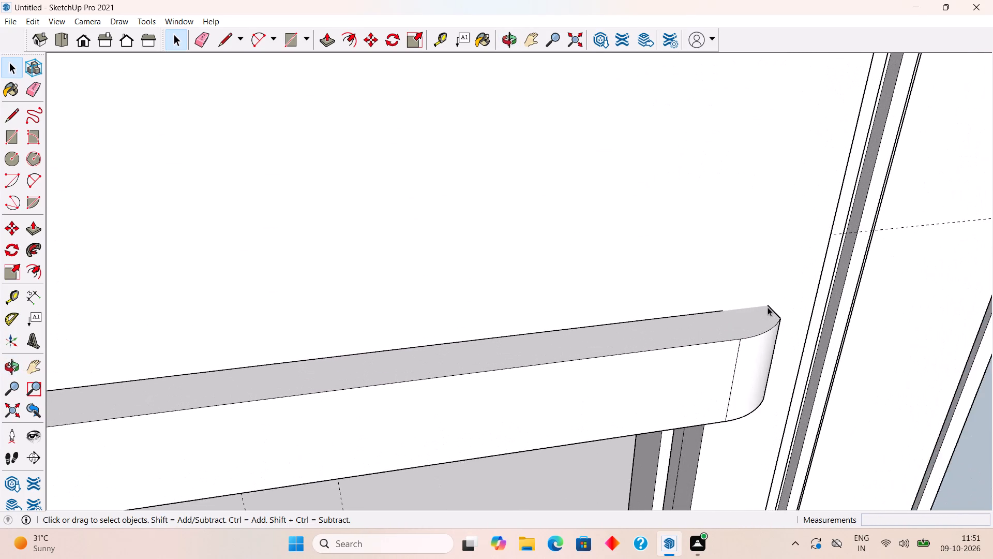
scroll(768, 307, "up", 2)
key("l")
left_click(768, 306)
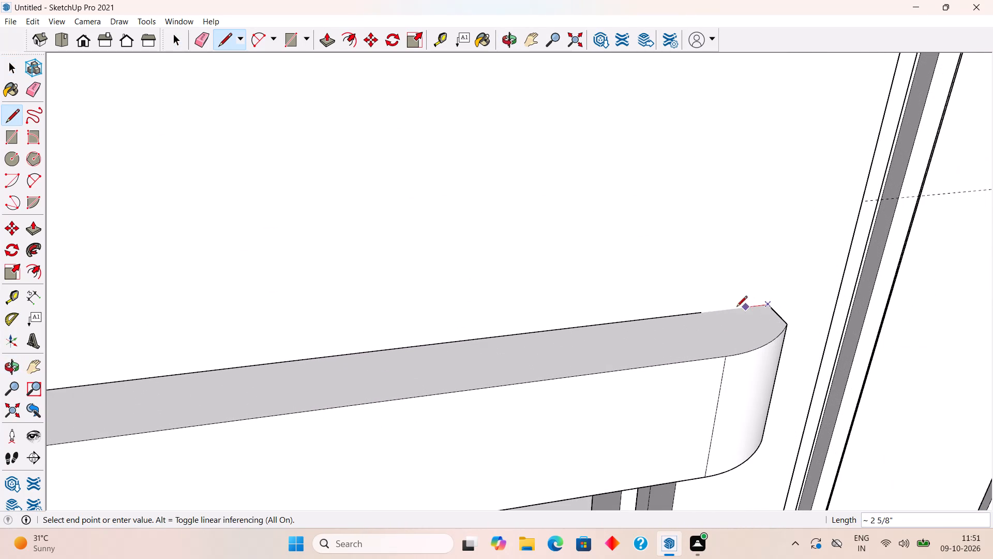
left_click(699, 316)
Draw the missing edges about 1' down the strip's inner back corner and 5 7/8" along its back bottom edge.
middle_click_drag(640, 270, 490, 171)
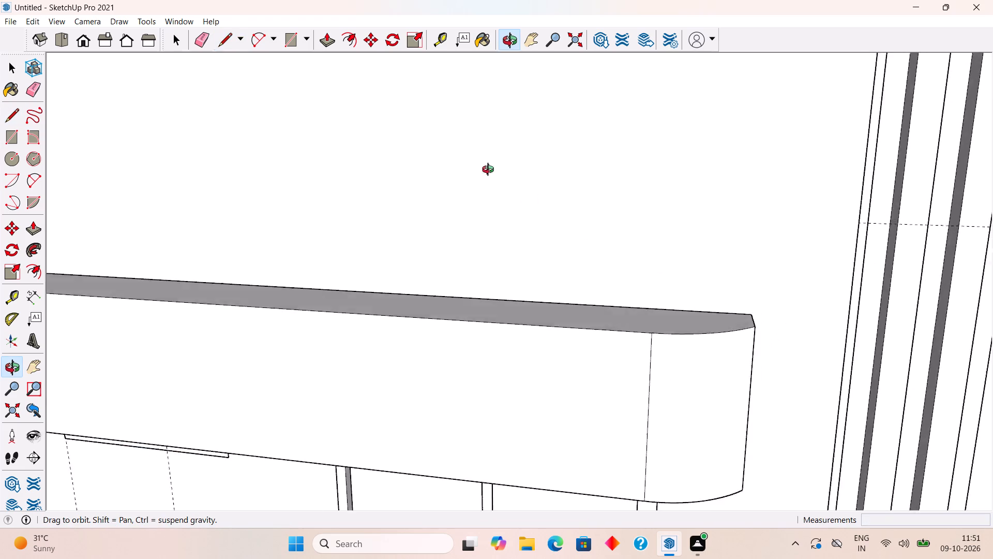
middle_click_drag(490, 171, 400, 67)
key("space")
type("l")
left_click(684, 222)
left_click(690, 408)
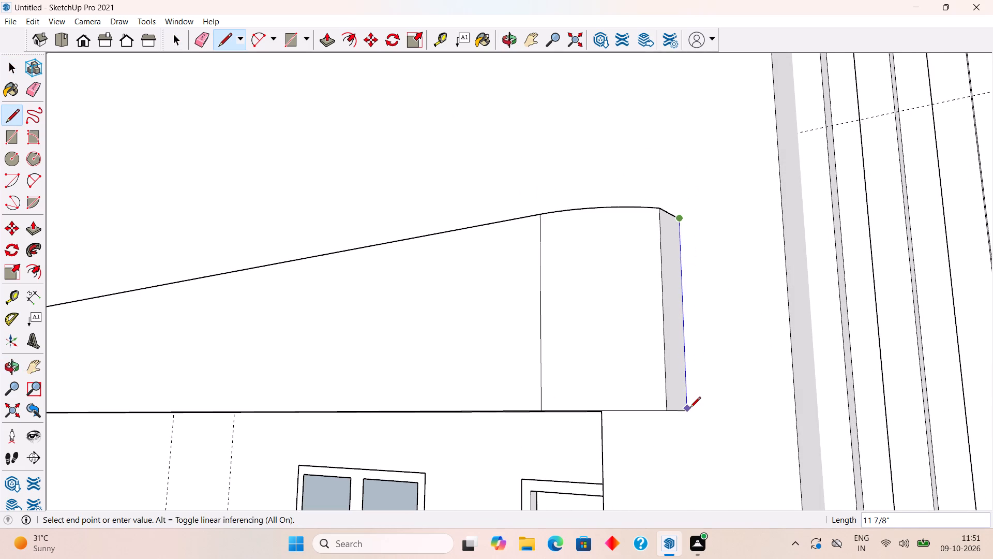
middle_click_drag(686, 395, 686, 310)
scroll(689, 312, "up", 5)
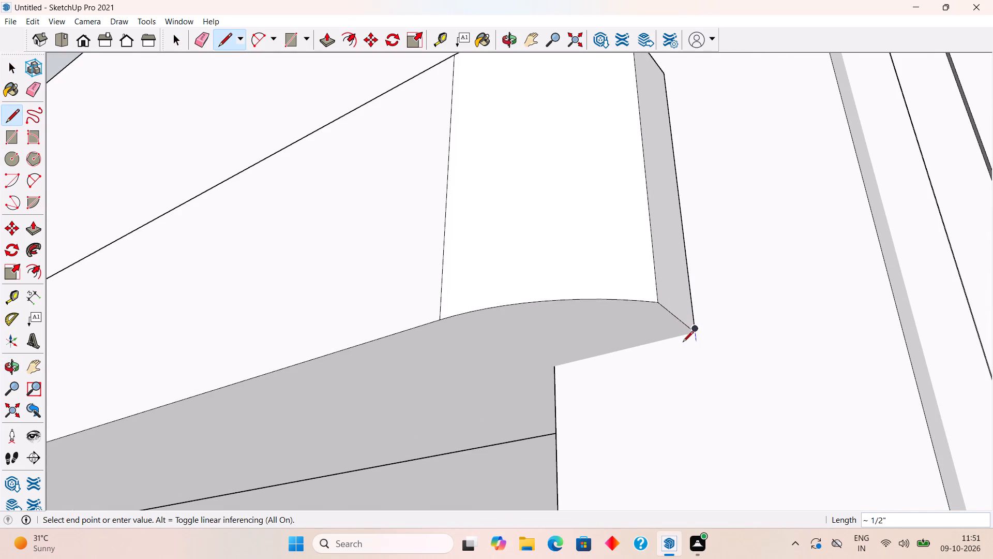
scroll(691, 337, "up", 11)
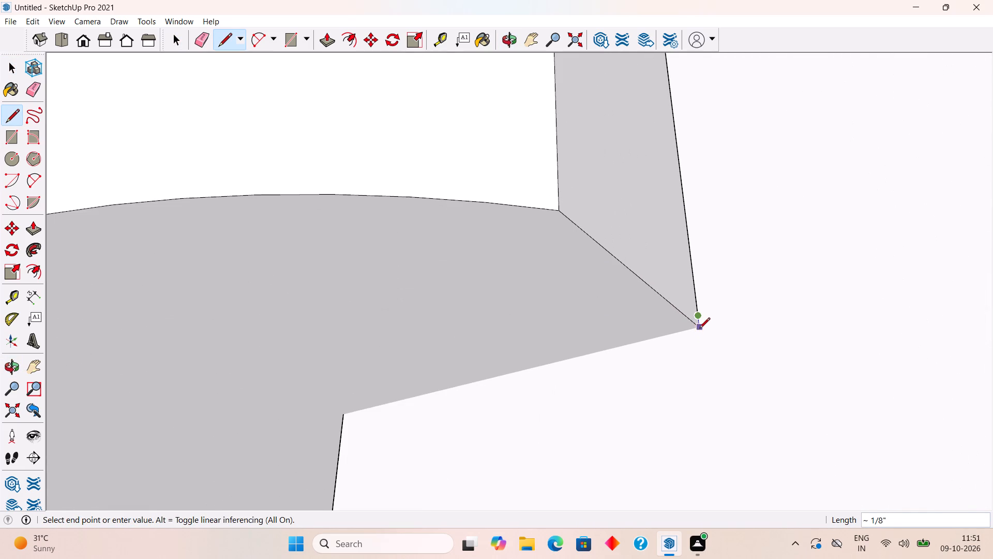
left_click(699, 329)
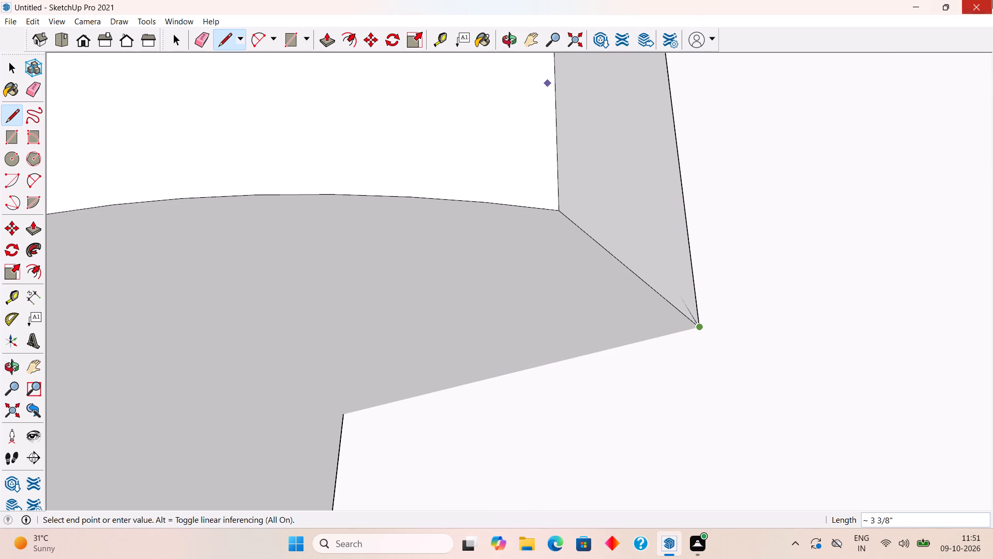
left_click(350, 414)
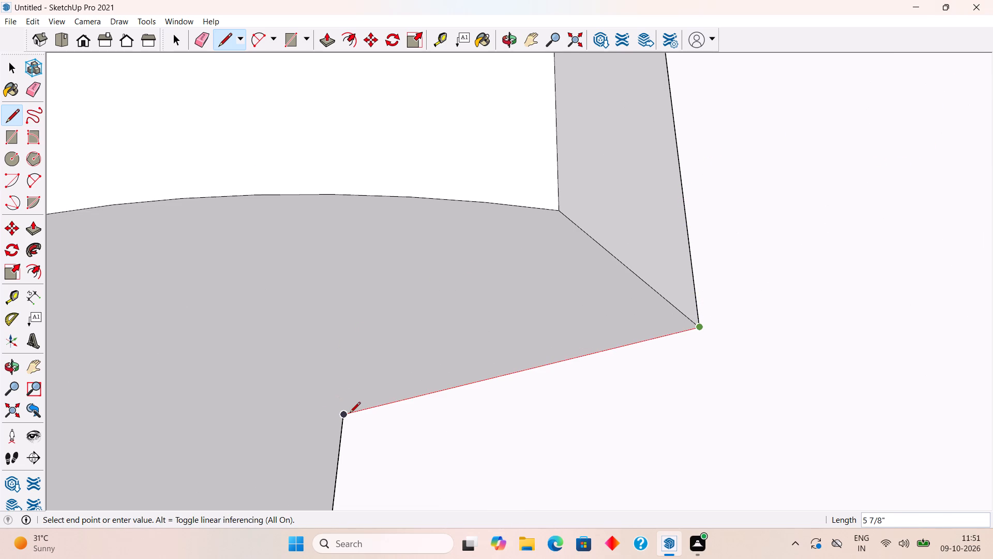
key("space")
scroll(353, 415, "down", 20)
scroll(353, 415, "down", 9)
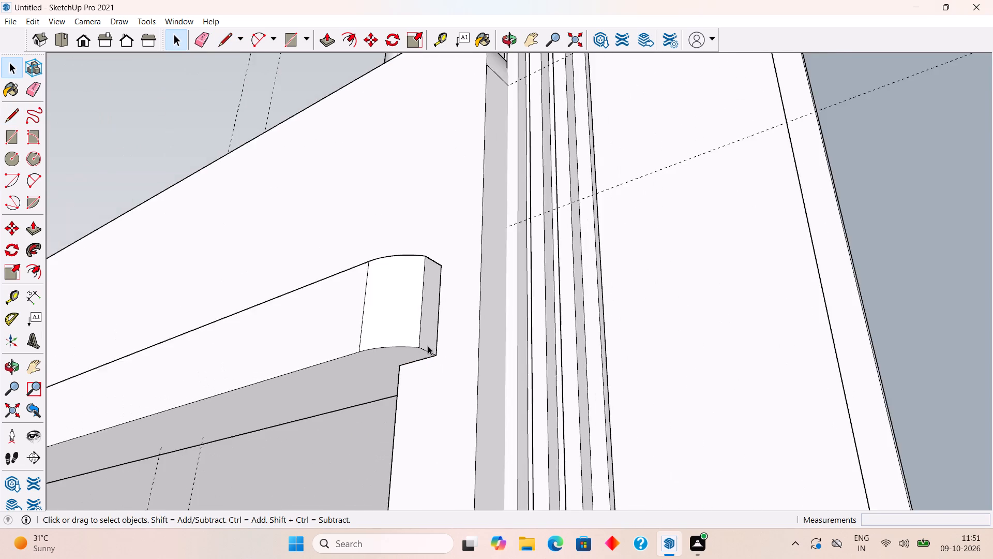
scroll(428, 346, "down", 14)
left_click(308, 186)
Examine the twin house from the front, above, side and rear, checking the strips and bands on both facades.
middle_click_drag(365, 284, 535, 327)
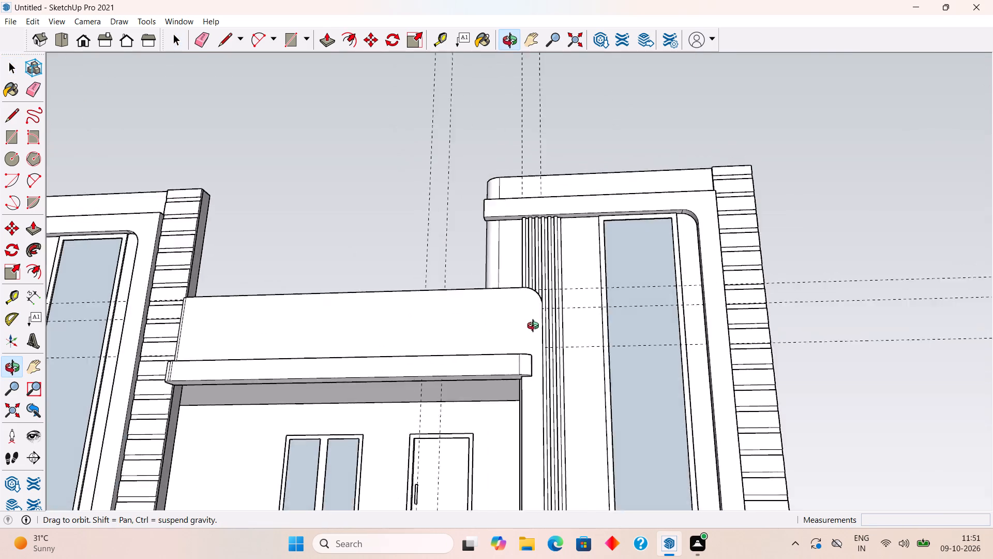
middle_click_drag(535, 327, 606, 307)
scroll(599, 309, "down", 5)
middle_click_drag(529, 151, 439, 472)
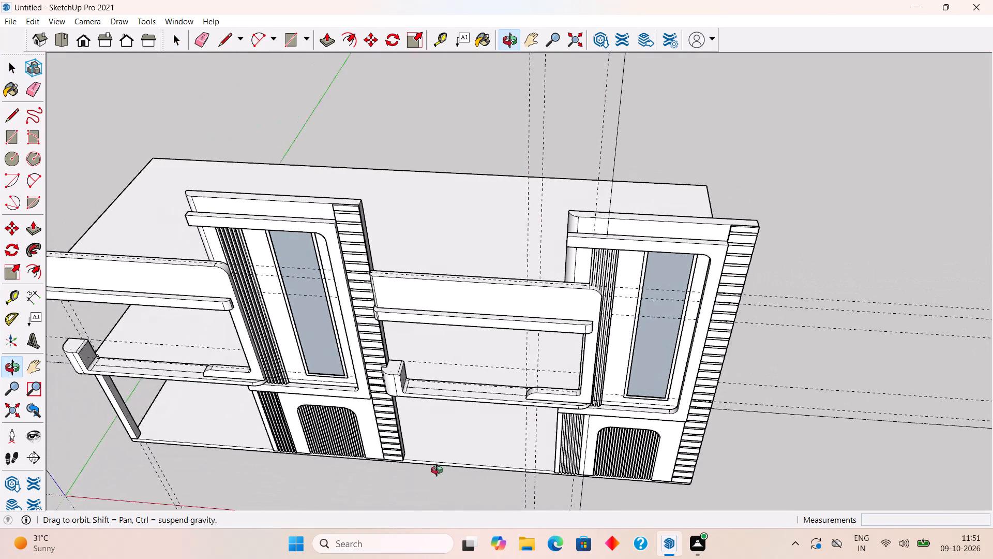
middle_click_drag(439, 472, 428, 451)
scroll(428, 450, "down", 4)
middle_click_drag(214, 412, 368, 245)
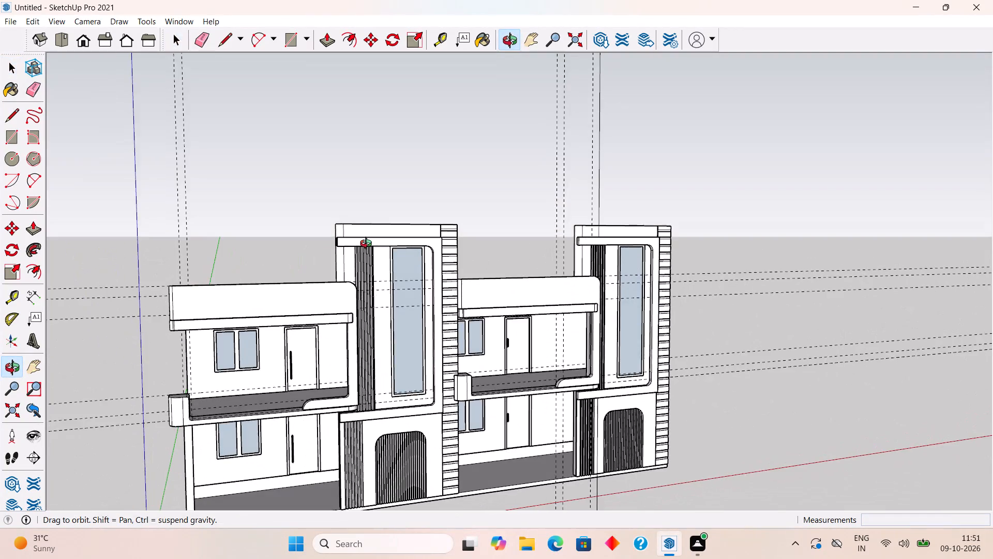
middle_click_drag(368, 245, 359, 228)
scroll(359, 228, "down", 4)
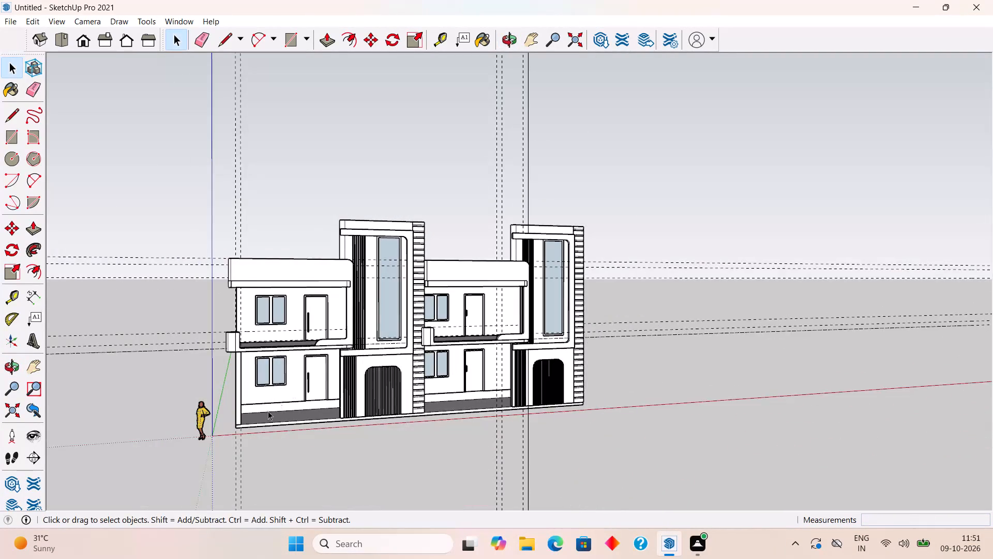
scroll(252, 422, "up", 5)
middle_click_drag(255, 413, 181, 397)
scroll(180, 397, "up", 2)
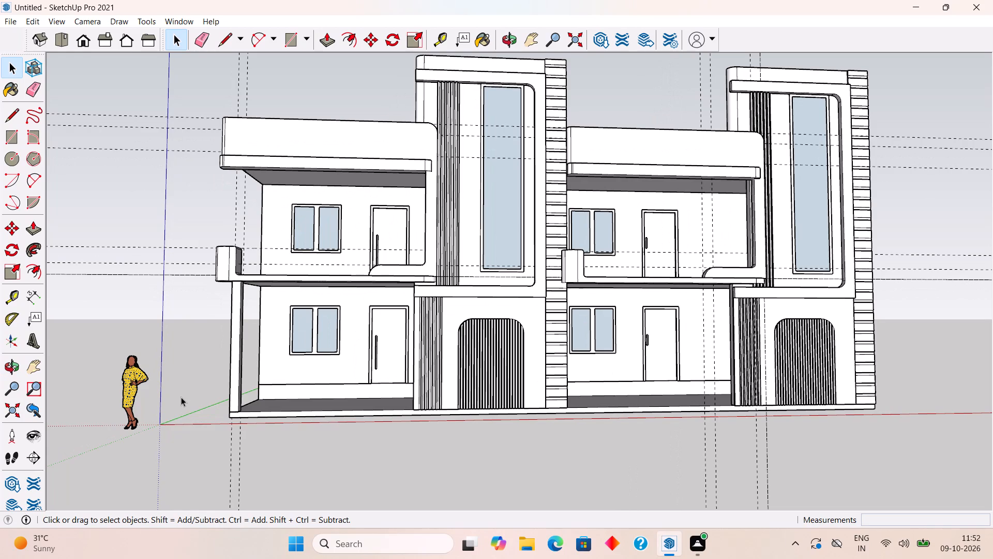
scroll(205, 341, "down", 2)
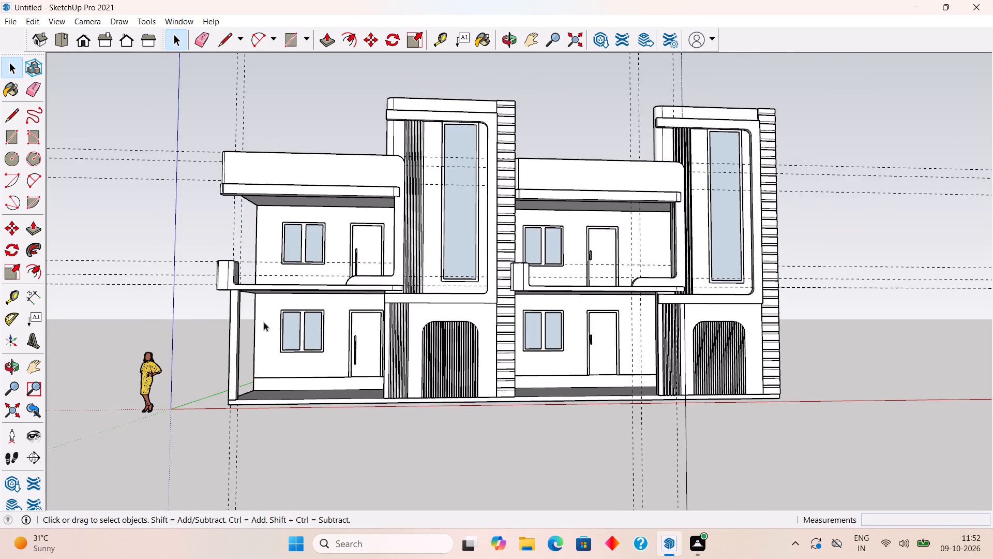
scroll(305, 312, "down", 4)
middle_click_drag(374, 311, 808, 354)
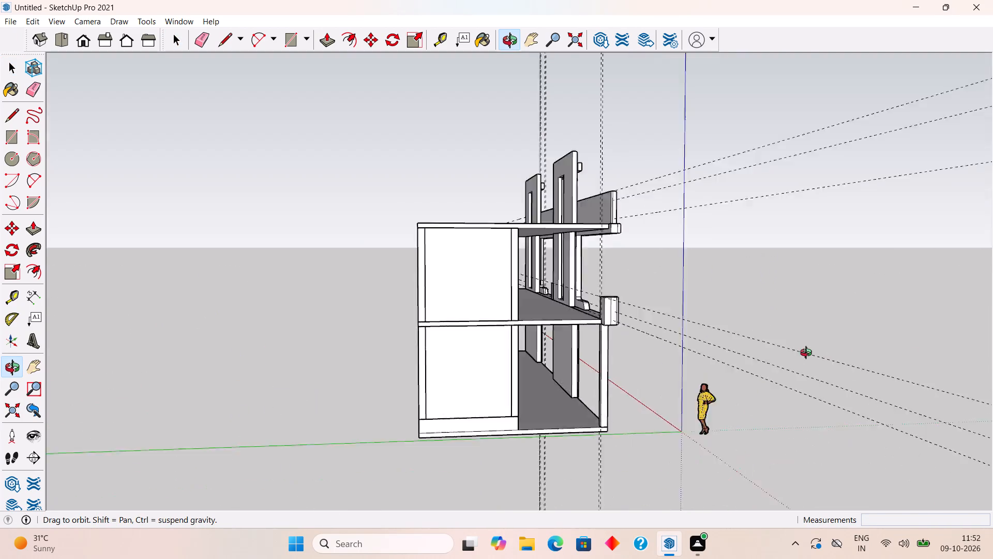
middle_click_drag(808, 354, 992, 393)
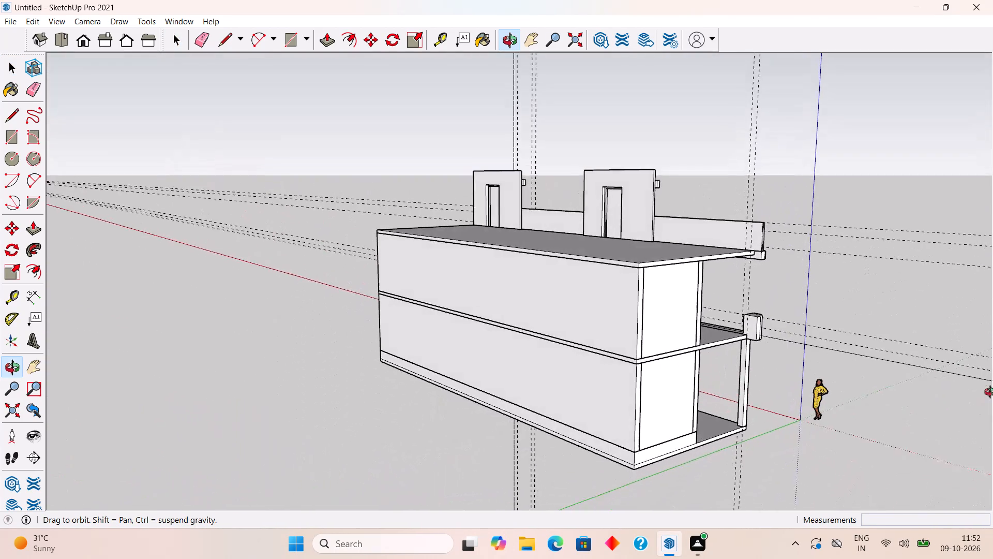
middle_click_drag(992, 393, 470, 392)
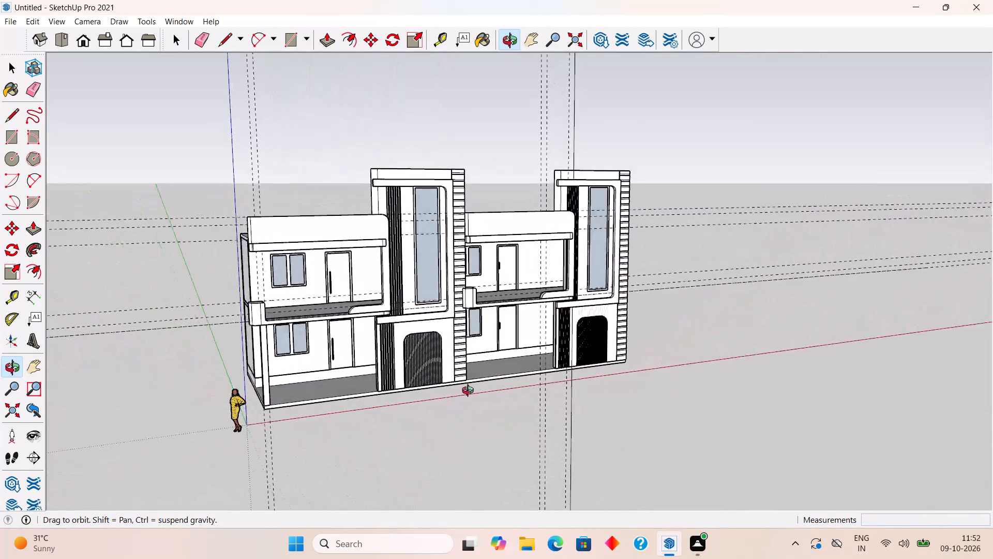
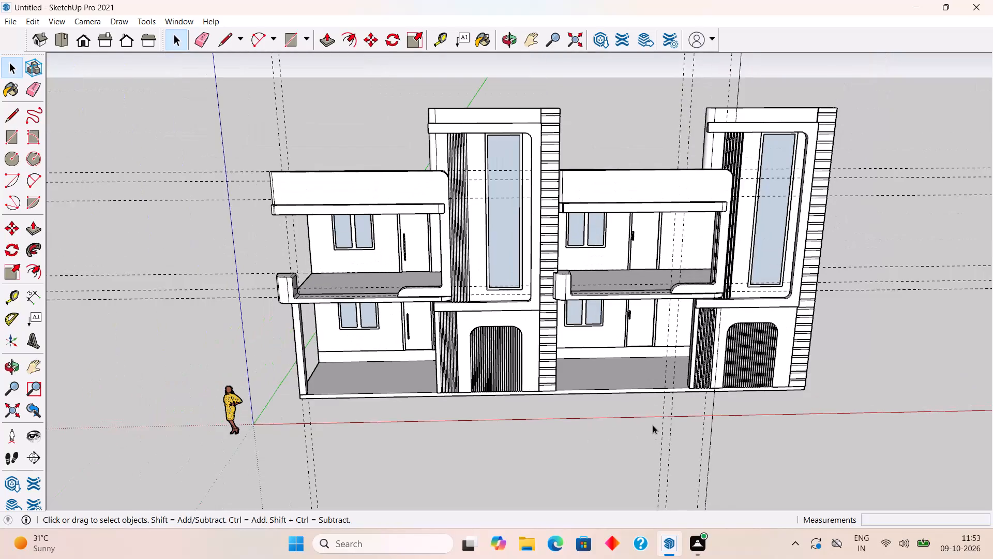
Examine the twin house from the front, underside, side and rear, checking the first house's balcony band and corner column.
middle_click_drag(653, 413, 648, 356)
scroll(648, 356, "up", 1)
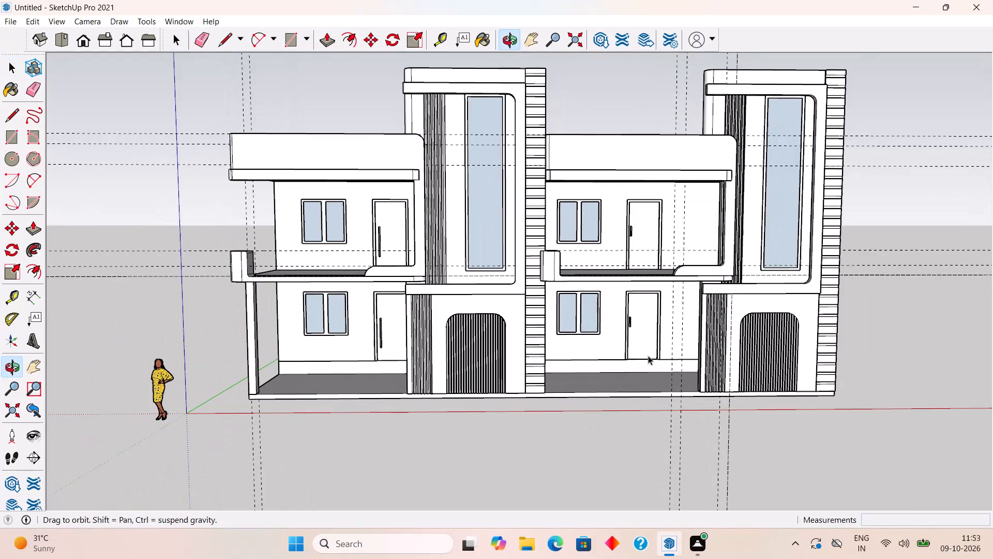
scroll(648, 356, "up", 1)
scroll(648, 356, "down", 4)
scroll(601, 143, "up", 3)
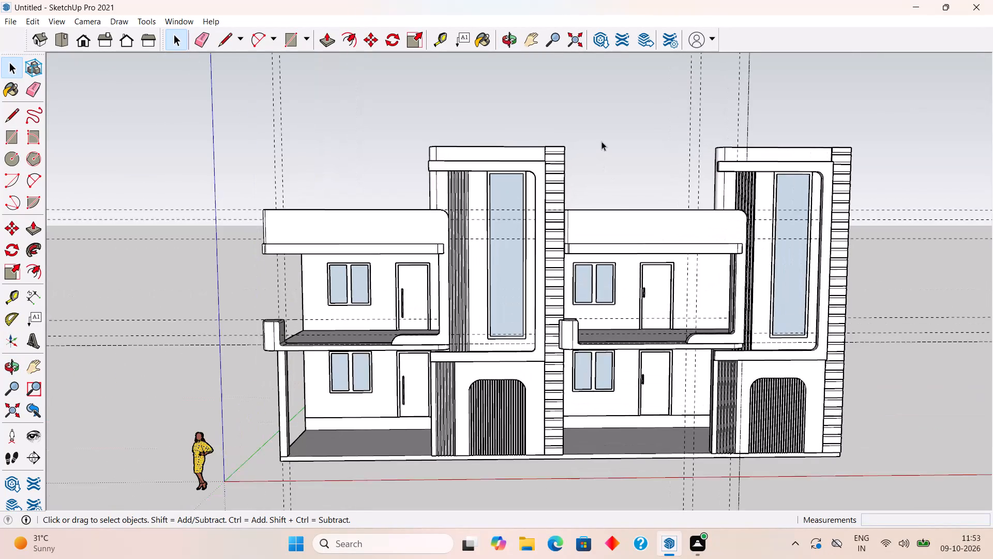
scroll(706, 437, "up", 1)
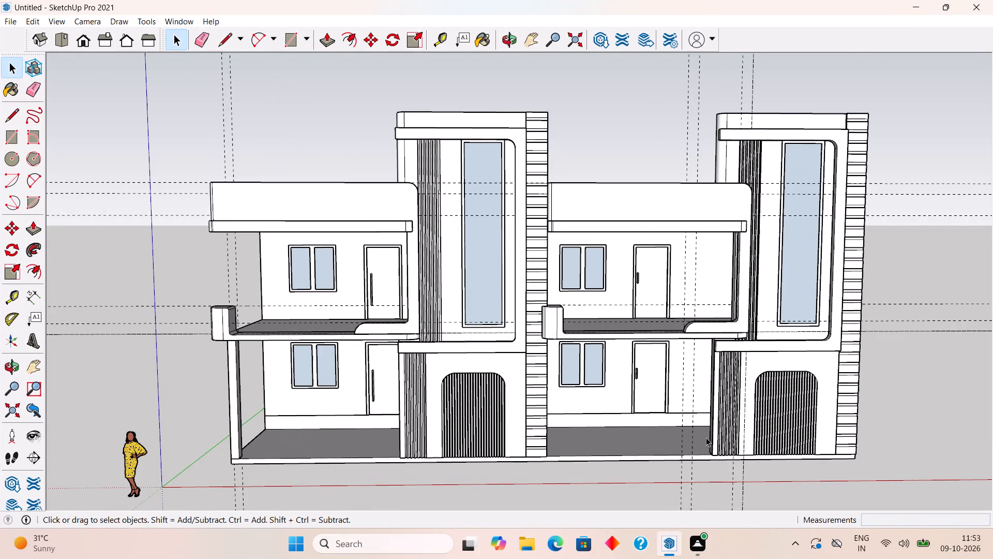
scroll(706, 437, "up", 1)
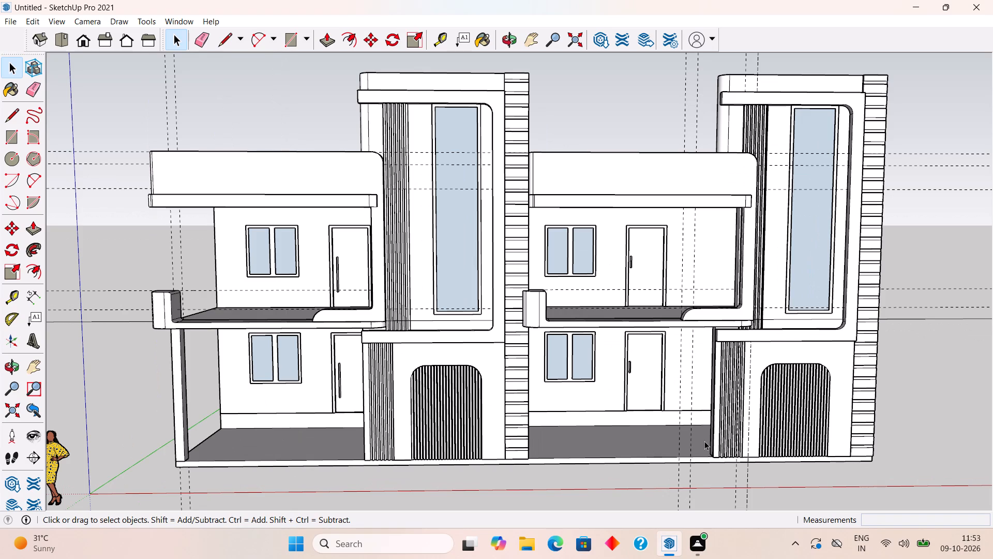
middle_click_drag(215, 419, 453, 413)
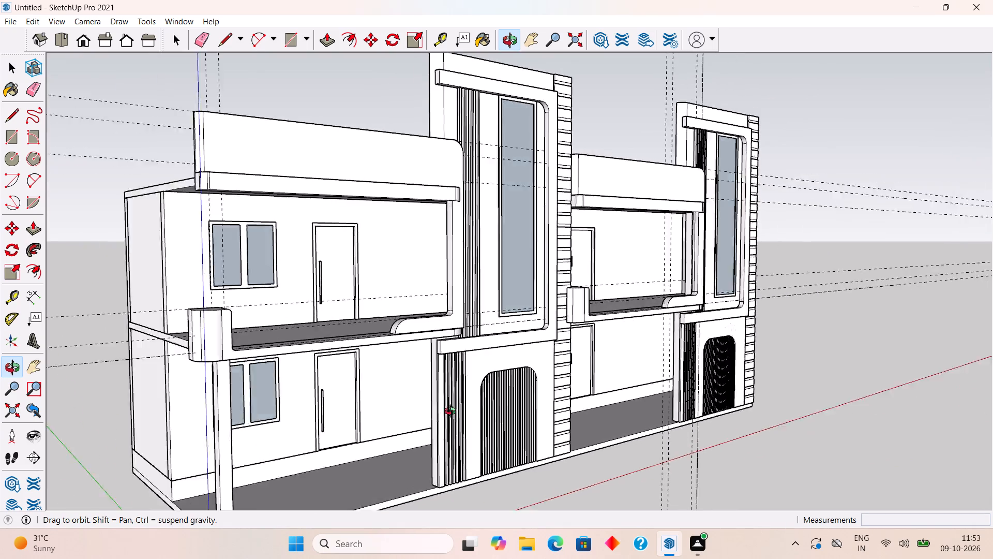
middle_click_drag(453, 413, 795, 414)
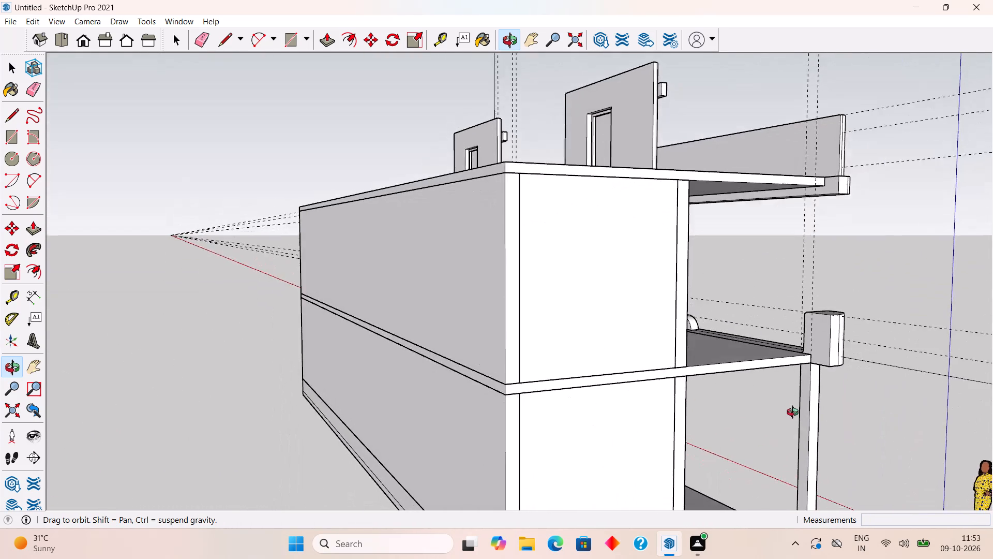
middle_click_drag(795, 414, 531, 371)
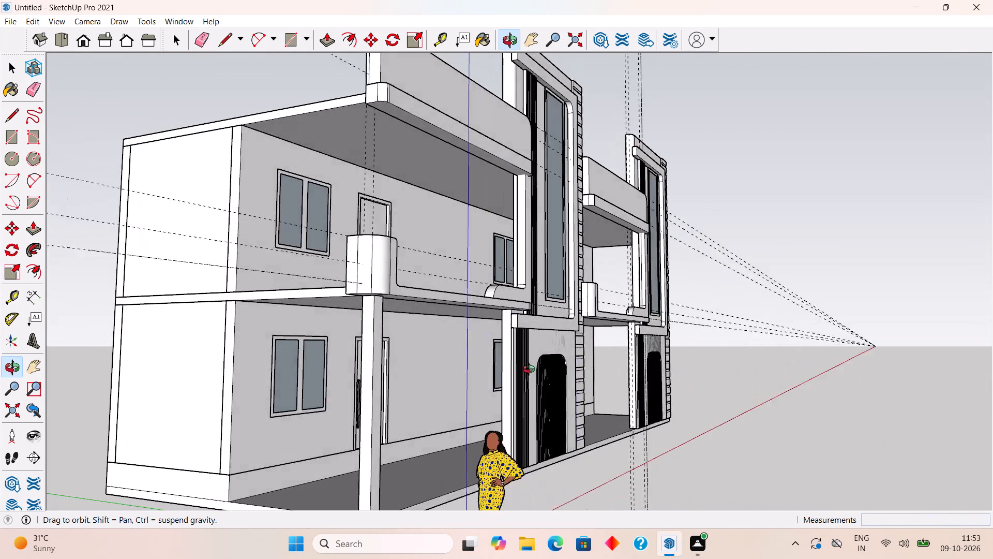
middle_click_drag(531, 371, 394, 313)
scroll(180, 260, "up", 3)
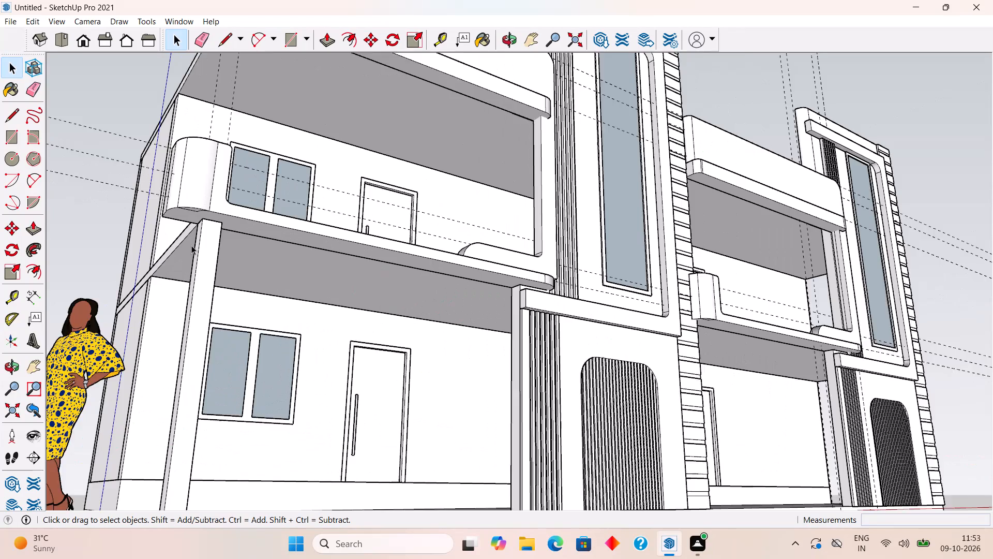
scroll(191, 245, "up", 6)
middle_click_drag(224, 224, 96, 356)
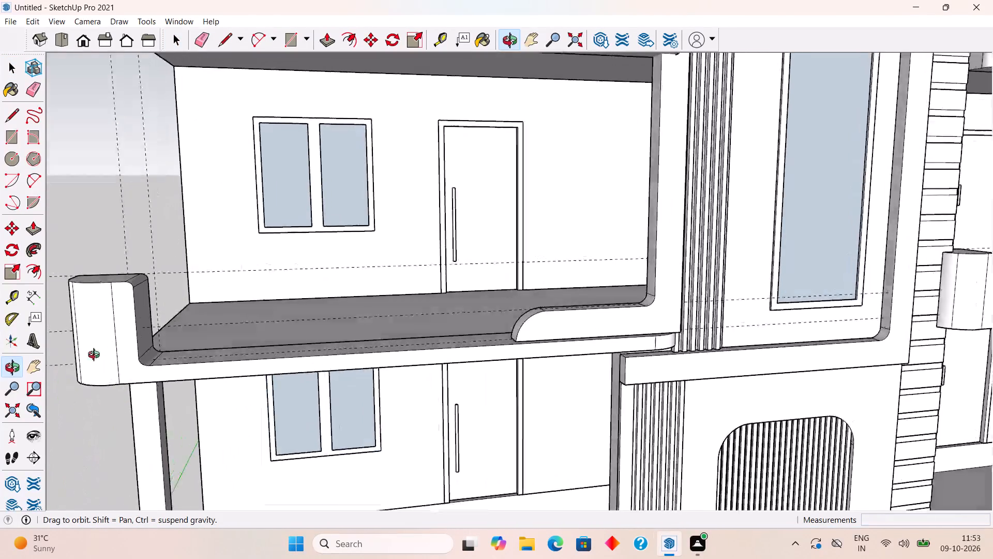
middle_click_drag(96, 356, 399, 355)
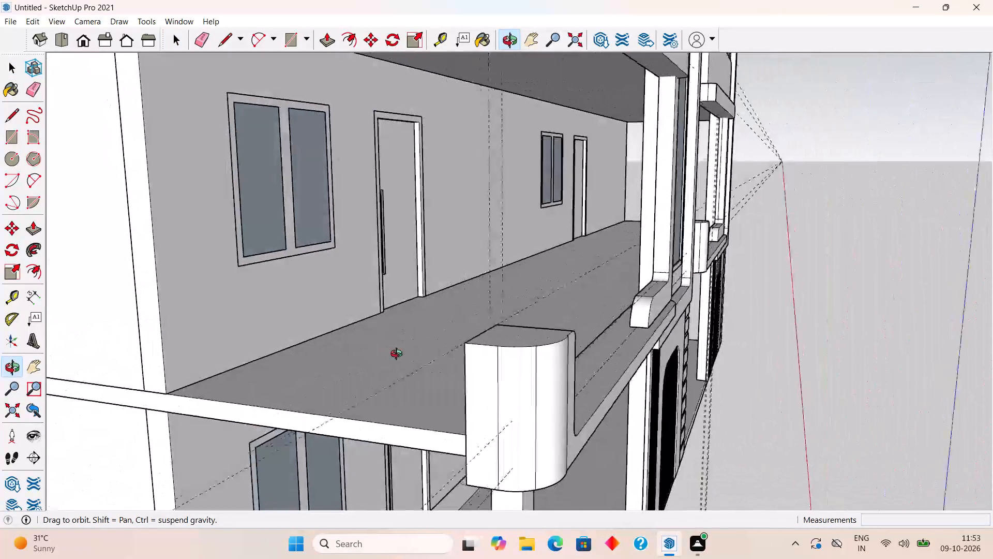
middle_click_drag(399, 355, 687, 314)
scroll(687, 314, "down", 3)
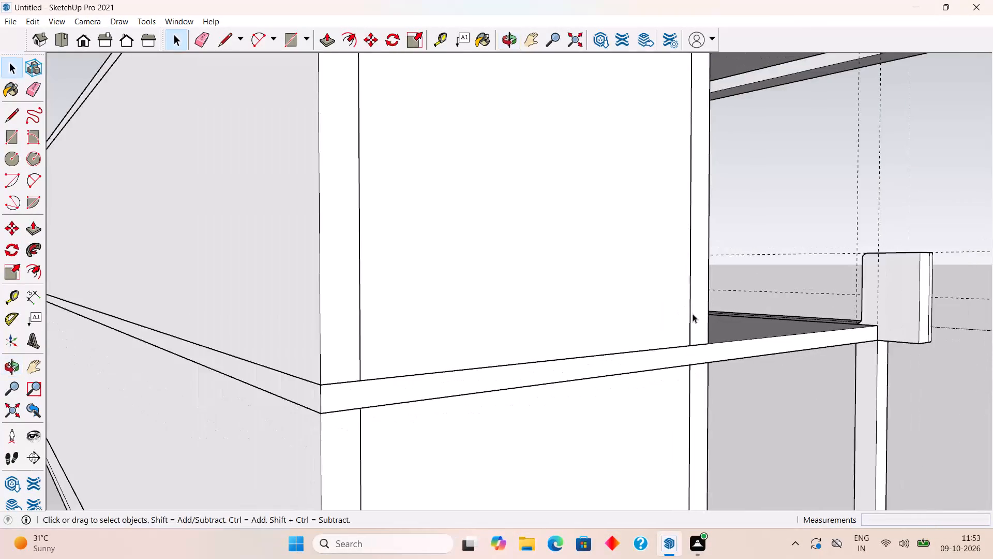
scroll(693, 314, "down", 6)
scroll(803, 433, "down", 3)
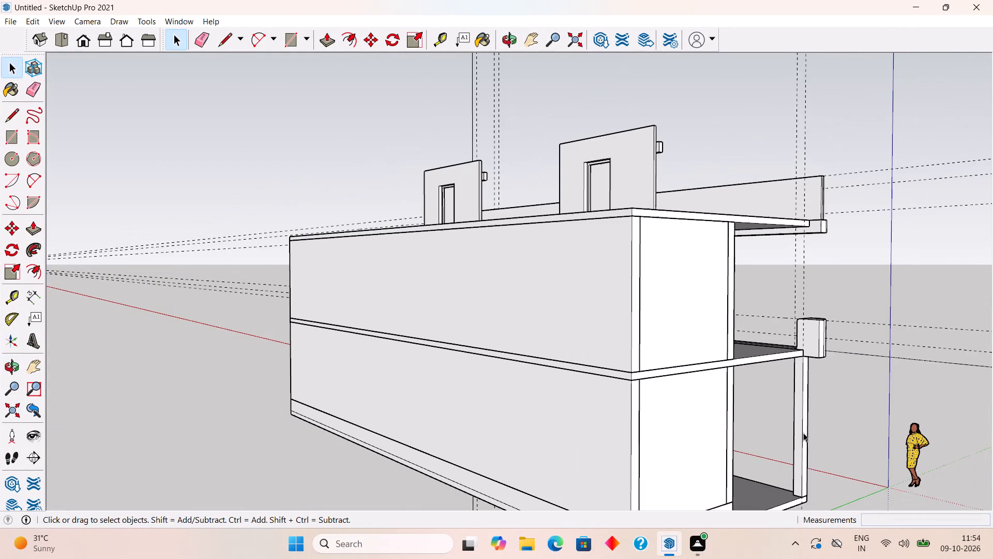
left_click(802, 480)
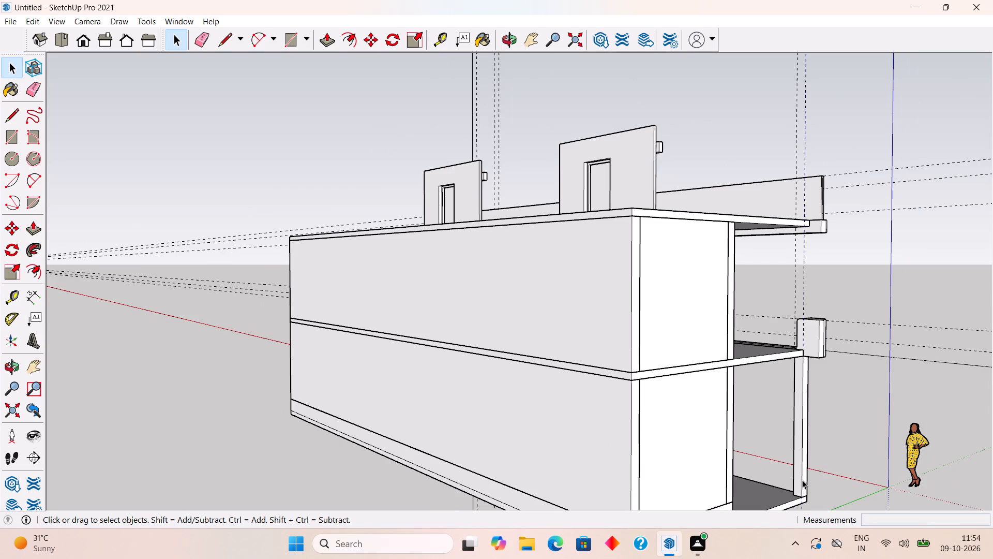
left_click(828, 442)
Inside the first house's balcony band group, push its back face in by about 8 7/16", away from the floor slab.
middle_click_drag(793, 406, 559, 459)
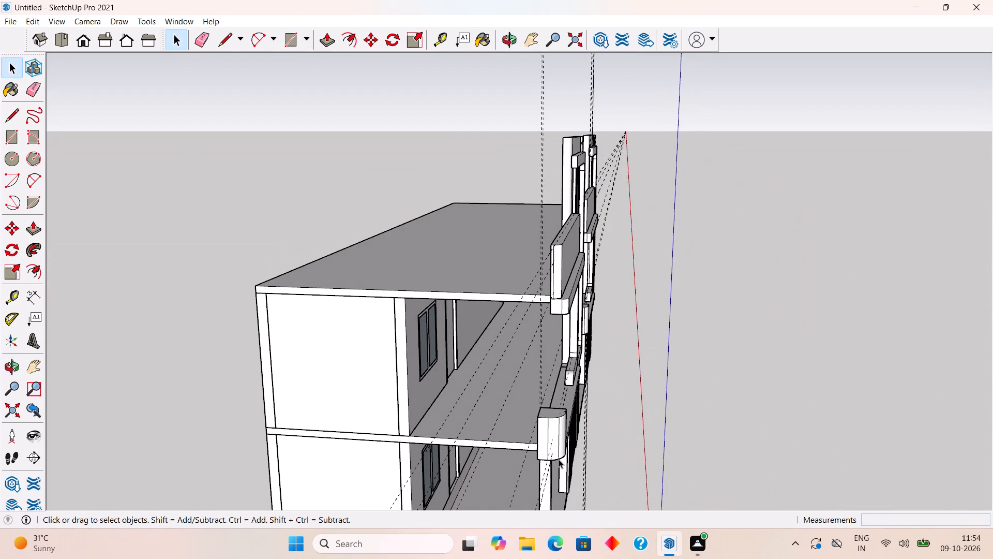
middle_click_drag(539, 396, 677, 407)
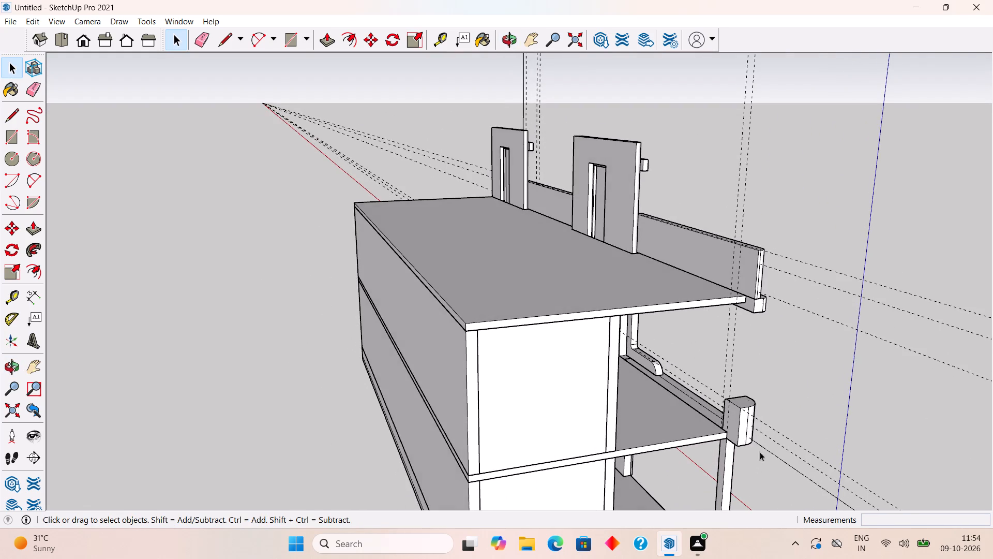
scroll(760, 437, "up", 4)
scroll(663, 428, "up", 4)
scroll(727, 430, "up", 4)
left_click(735, 428)
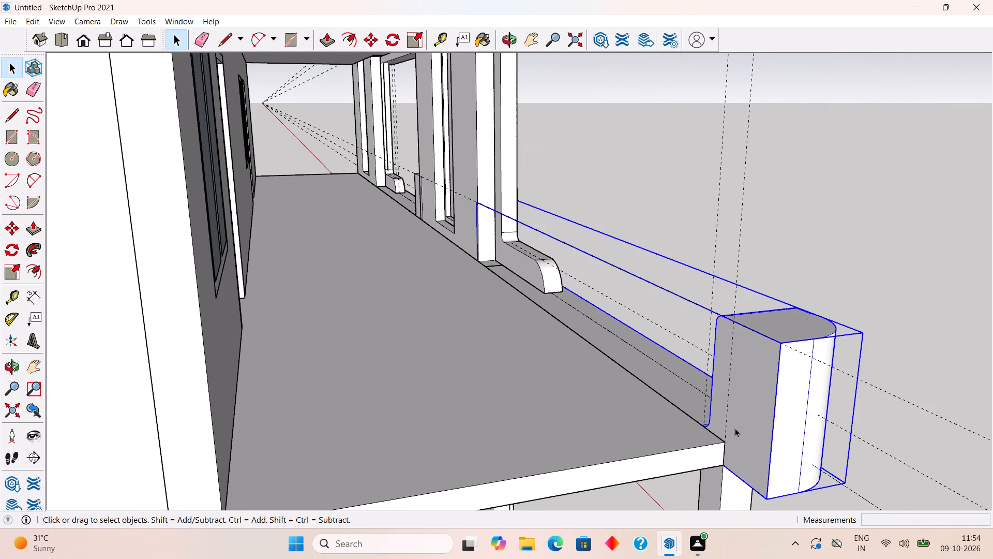
triple_click(735, 428)
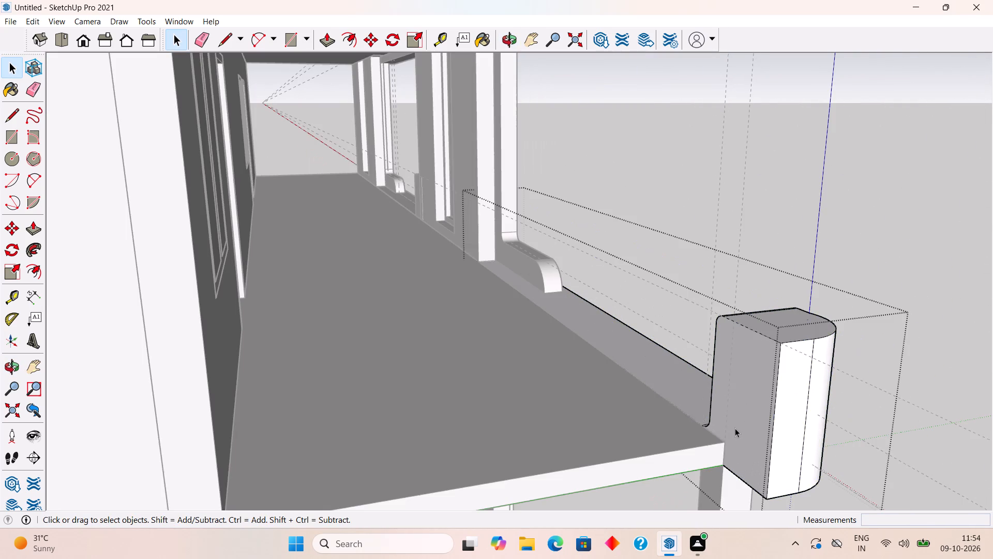
scroll(735, 428, "up", 5)
key("p")
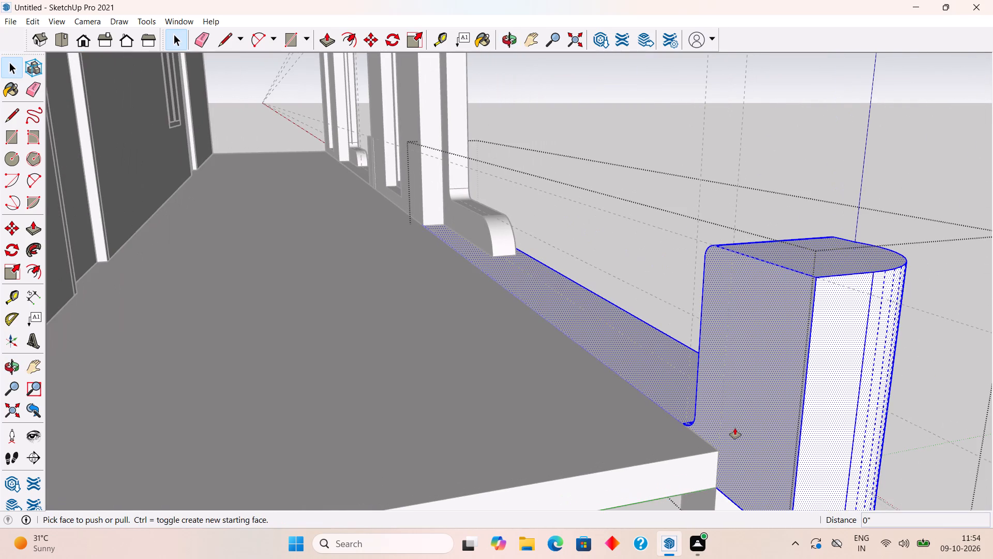
left_click(735, 428)
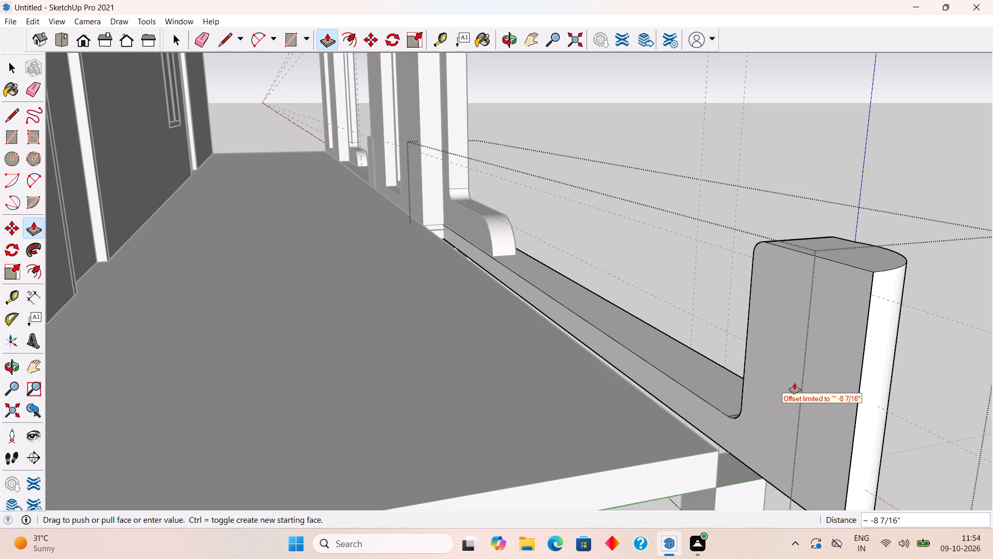
left_click(794, 383)
key("space")
Inside the first house's corner column group, draw a 9" edge across the column's top, alongside the balcony band.
triple_click(741, 478)
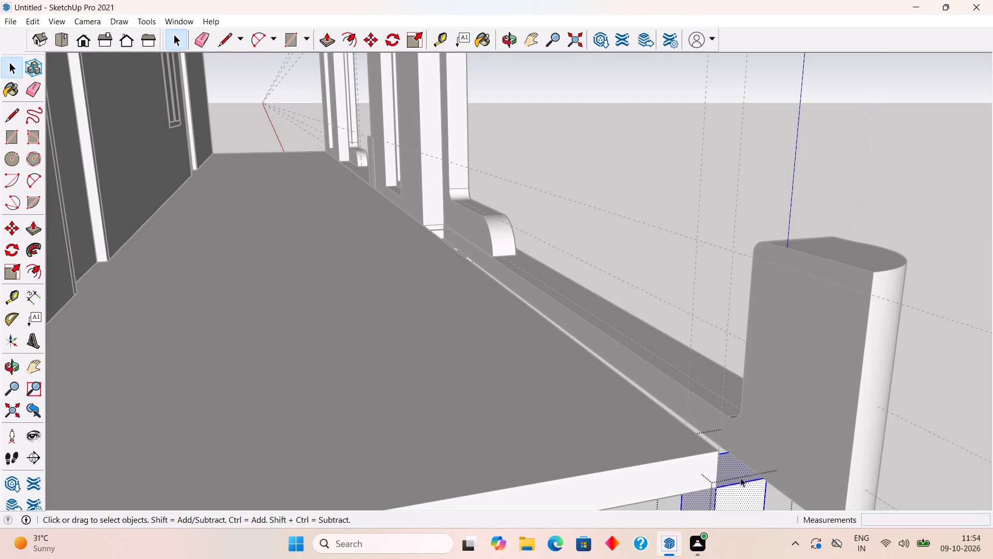
key("p")
left_click(741, 478)
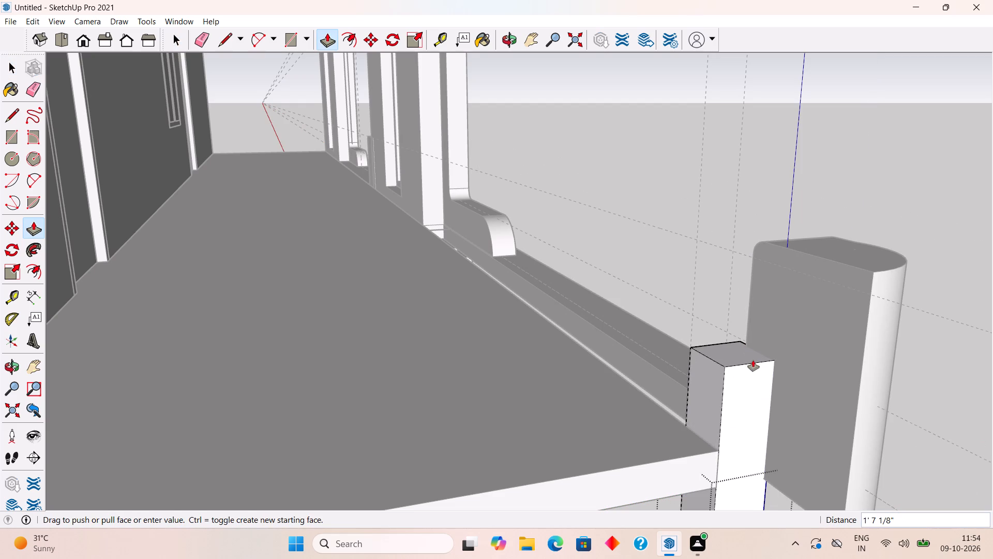
key("space")
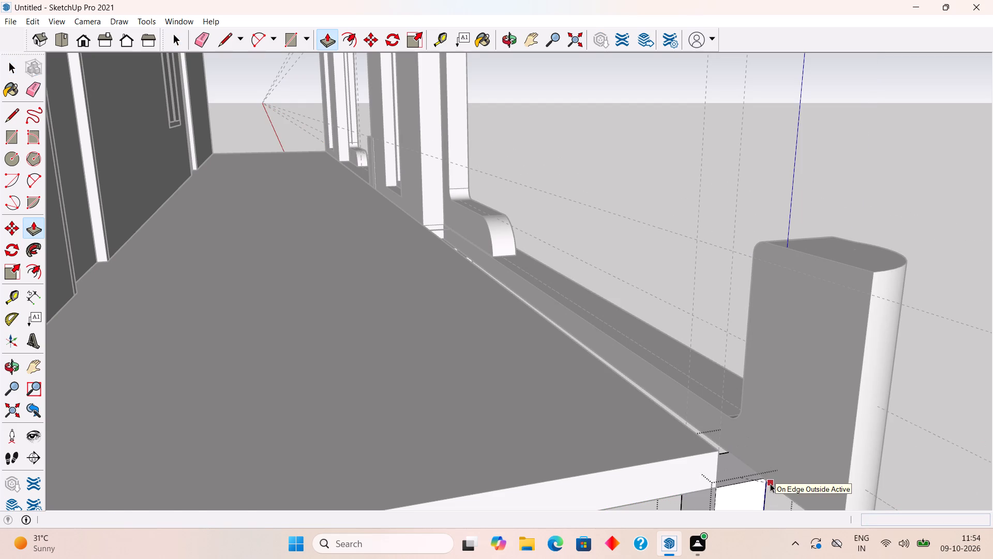
key("l")
left_click(764, 476)
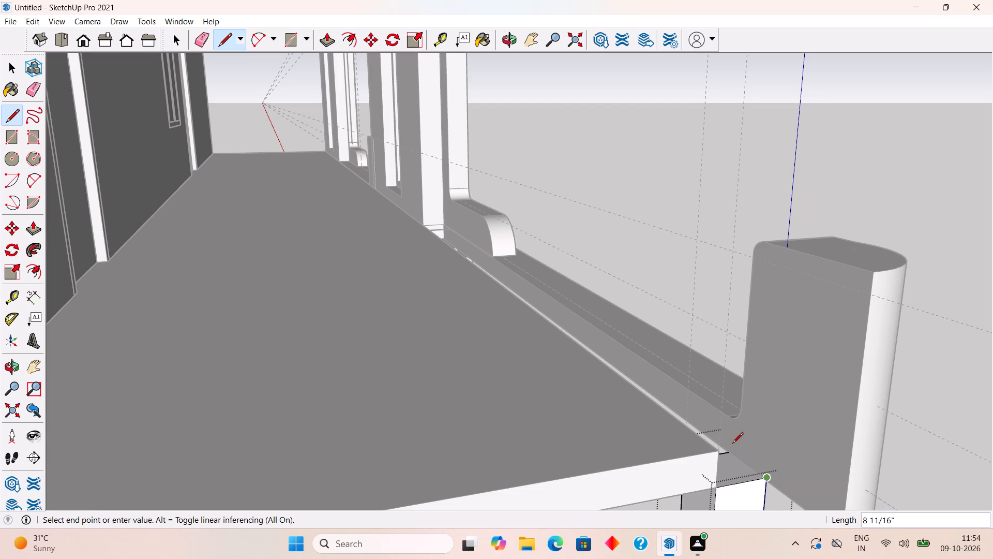
left_click(730, 452)
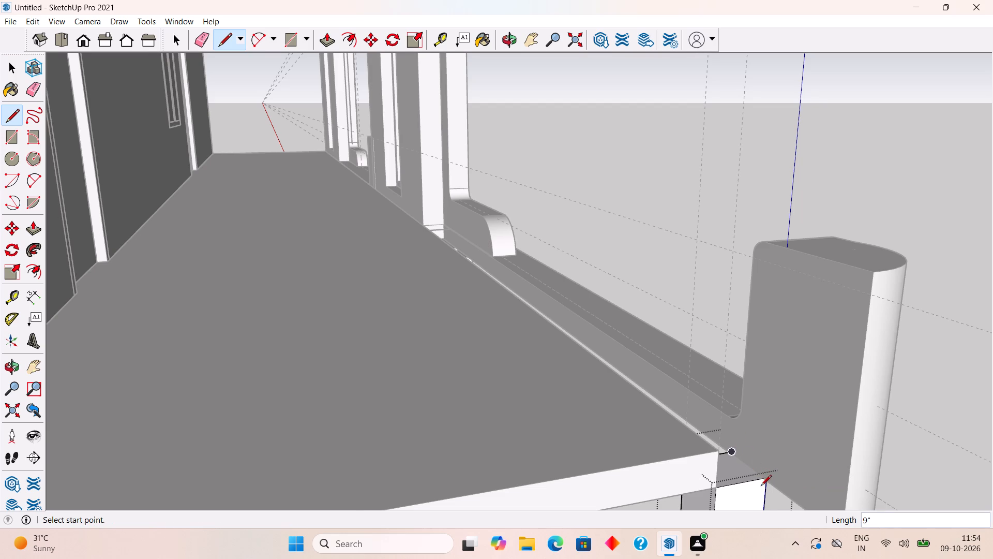
scroll(759, 483, "up", 11)
key("space")
Redraw the column's 9" top edge beside the balcony band, from its inner corner to its outer corner.
left_click(704, 464)
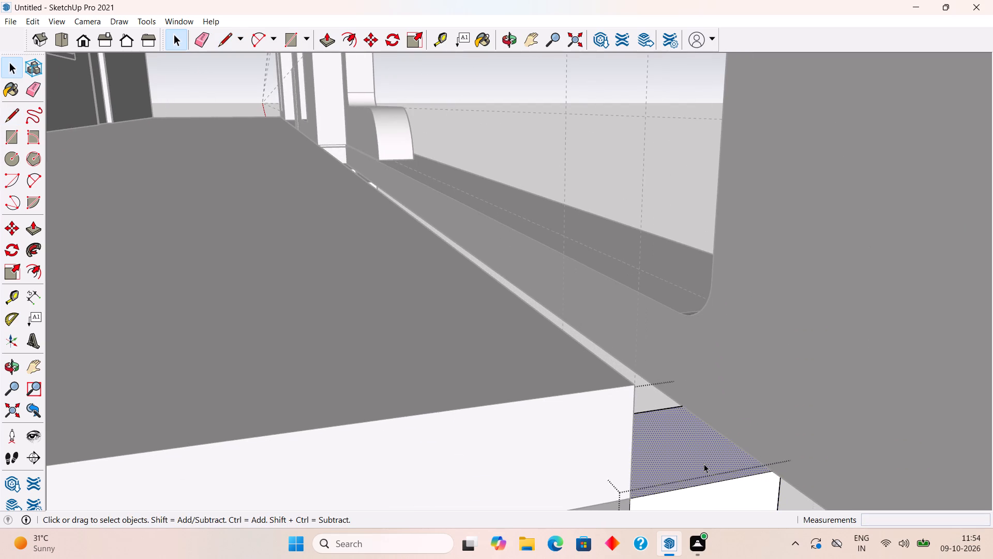
key("l")
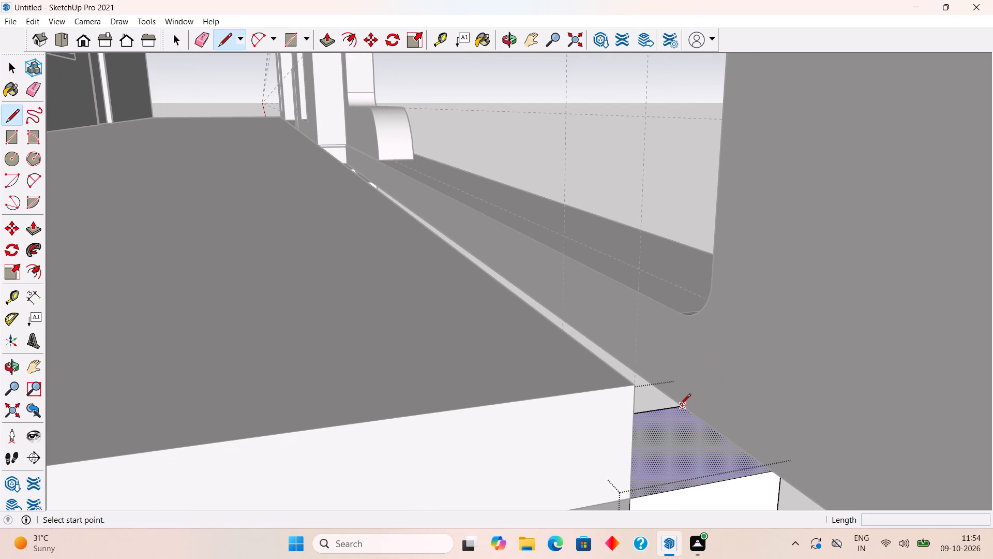
left_click(680, 405)
left_click(770, 468)
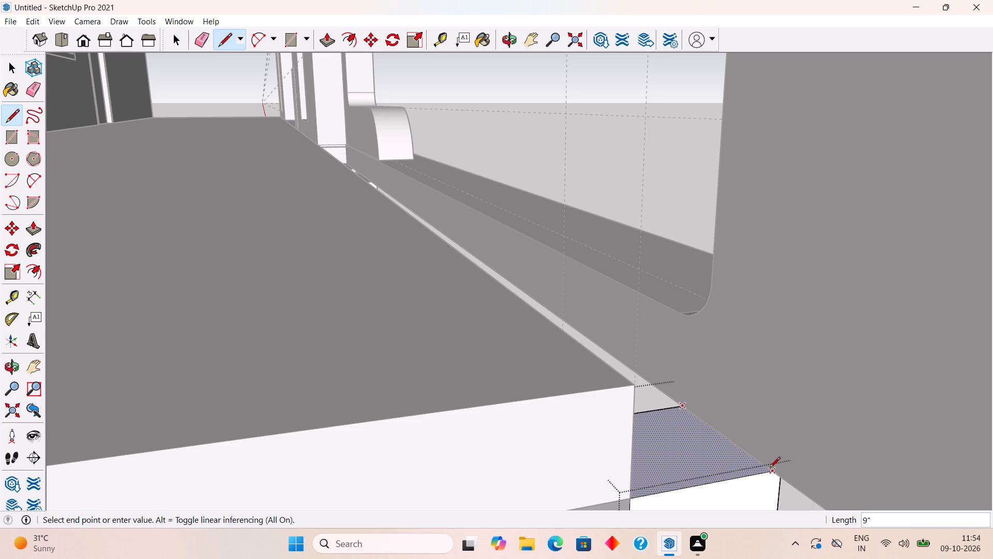
middle_click_drag(770, 464, 573, 302)
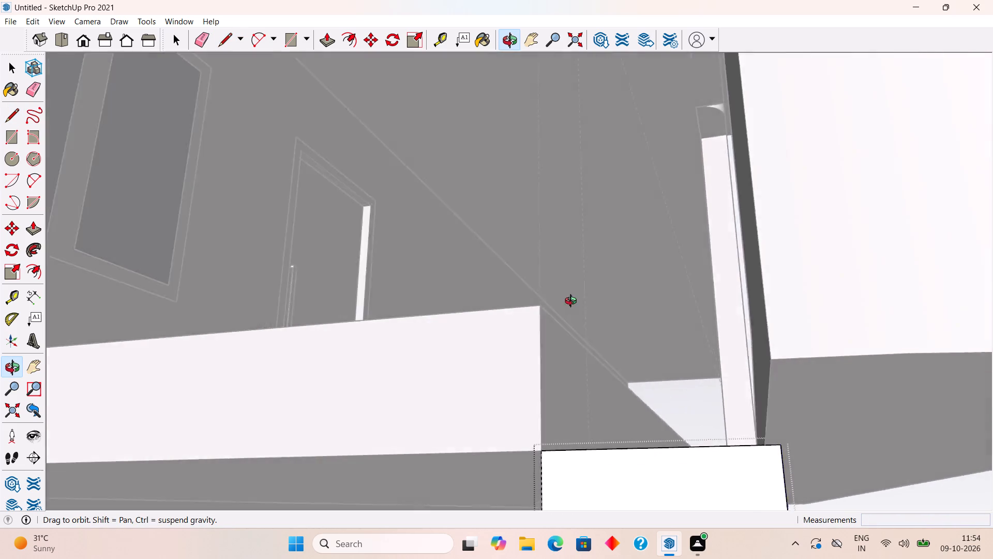
middle_click_drag(573, 302, 671, 426)
left_click(671, 426)
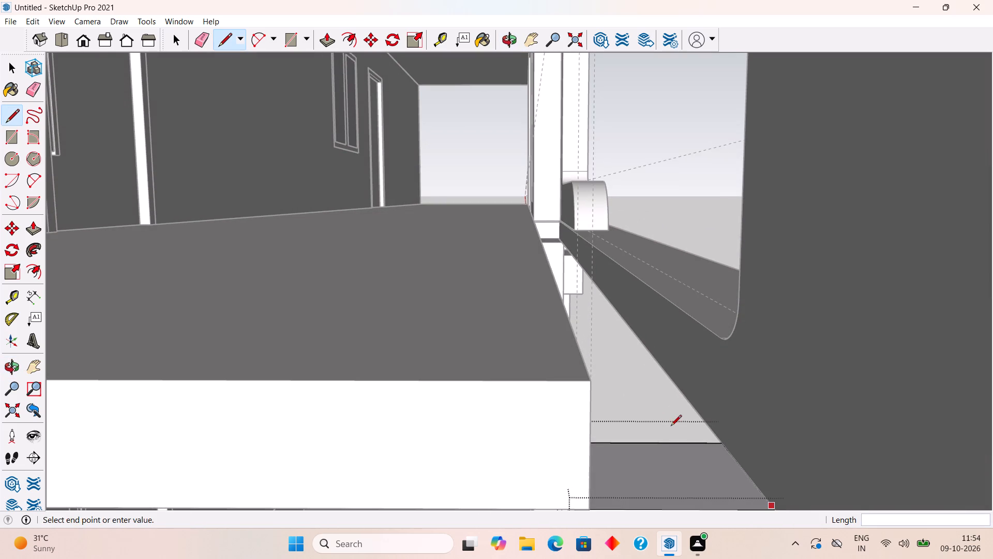
key("space")
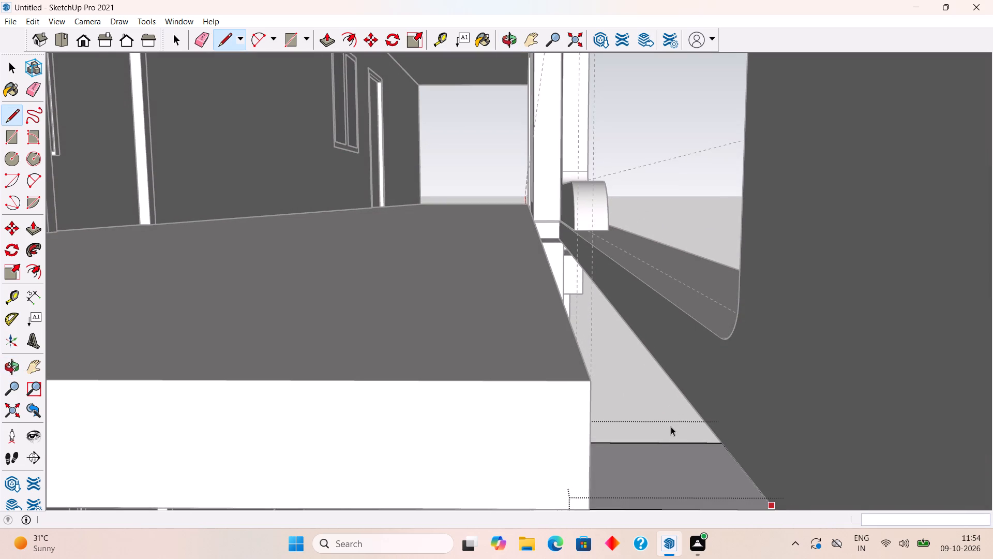
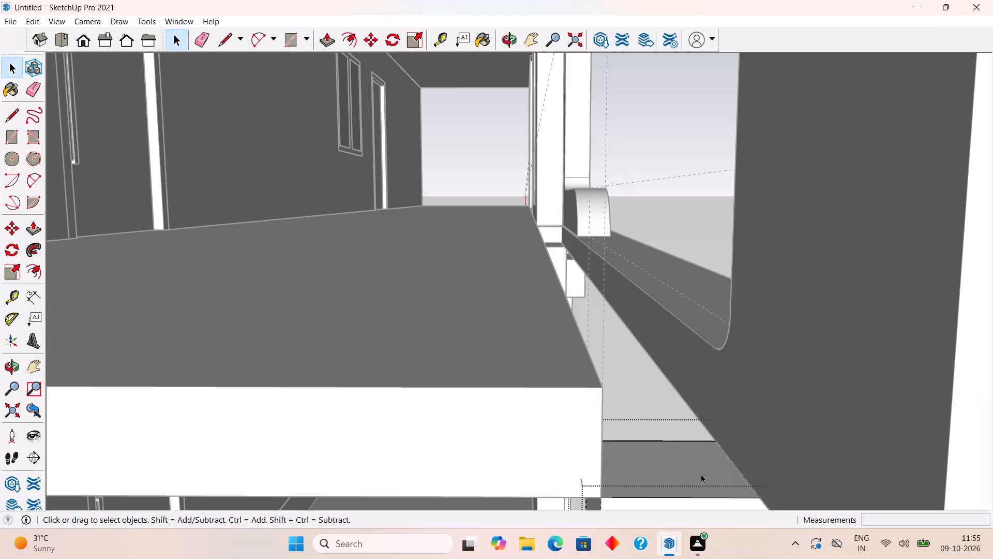
Inside the first house's corner column group, pull the top face beside the balcony band up 10' 6" to the slab above.
left_click(701, 474)
key("p")
left_click(701, 474)
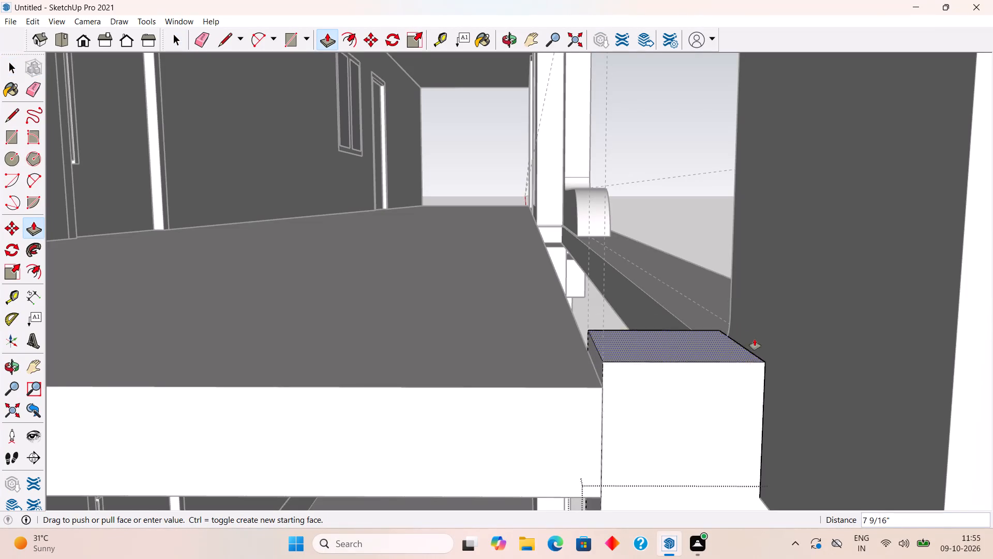
scroll(767, 319, "down", 20)
scroll(767, 319, "down", 5)
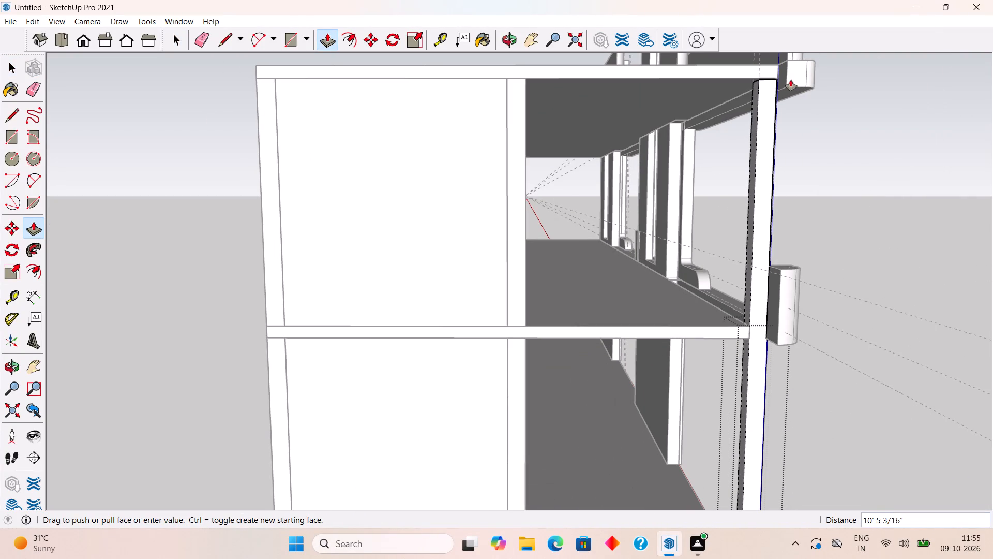
left_click(750, 77)
key("space")
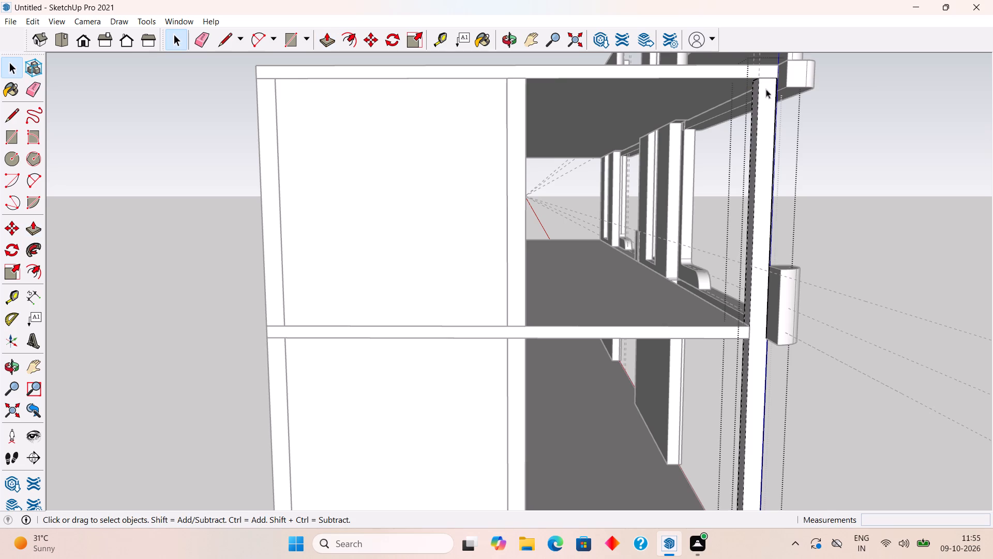
left_click(837, 131)
Scale the first house's balcony band slightly shorter along the red axis, bringing its rounded free end in toward the corner column.
middle_click_drag(815, 246, 468, 302)
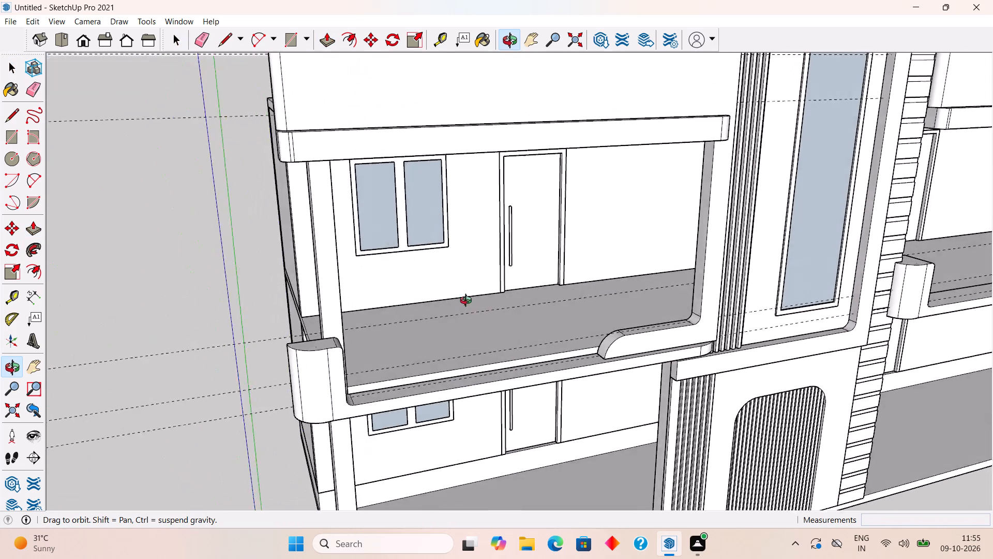
middle_click_drag(468, 302, 418, 281)
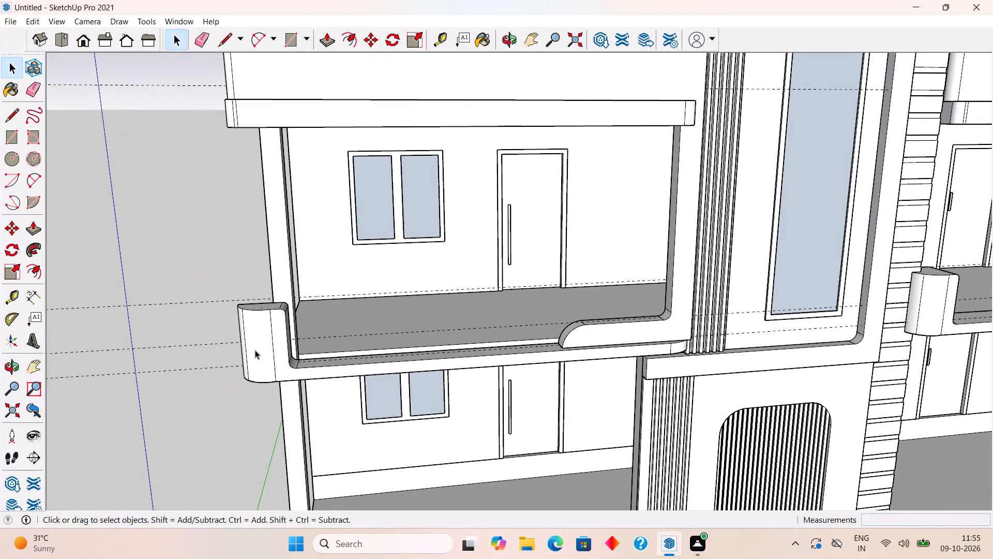
middle_click_drag(248, 353, 287, 344)
left_click(313, 342)
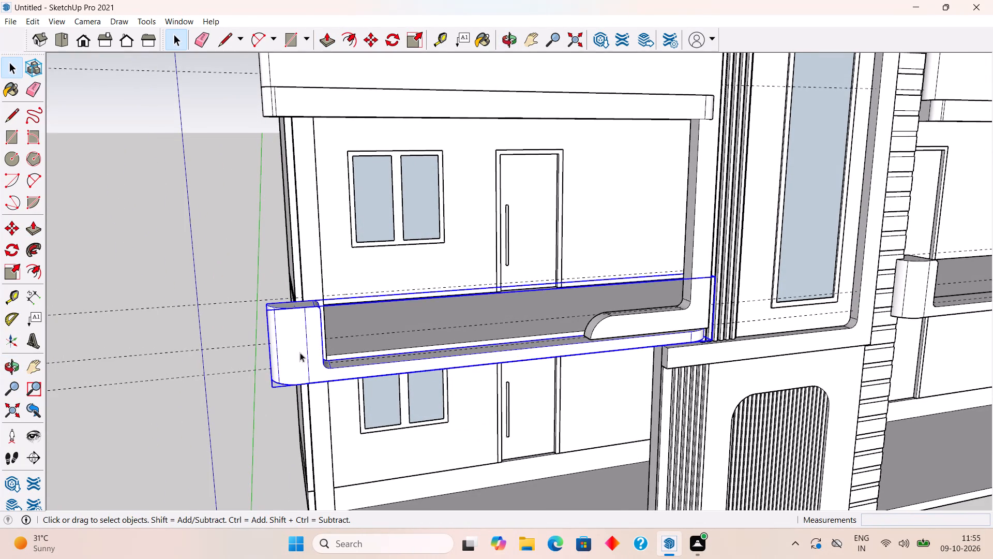
scroll(289, 359, "up", 6)
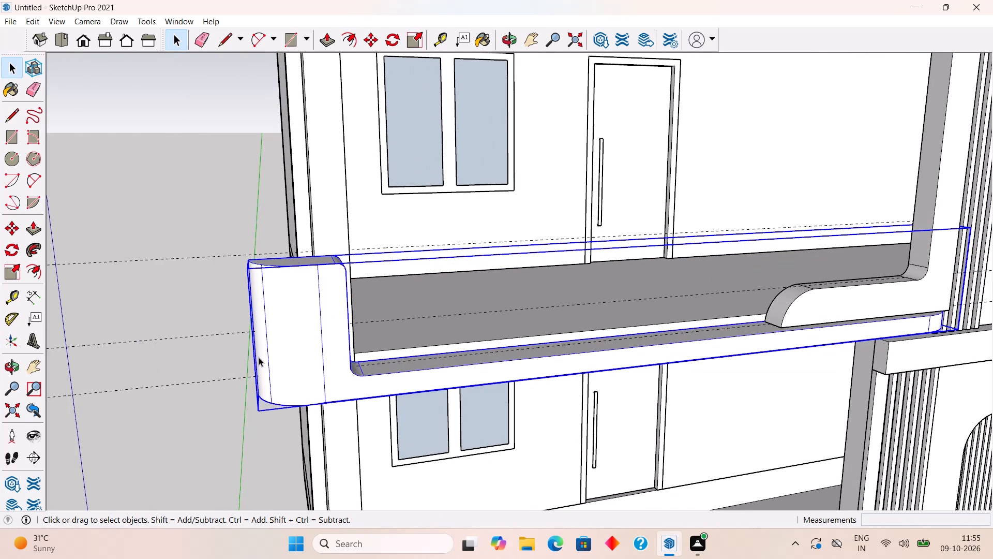
key("s")
left_click(249, 335)
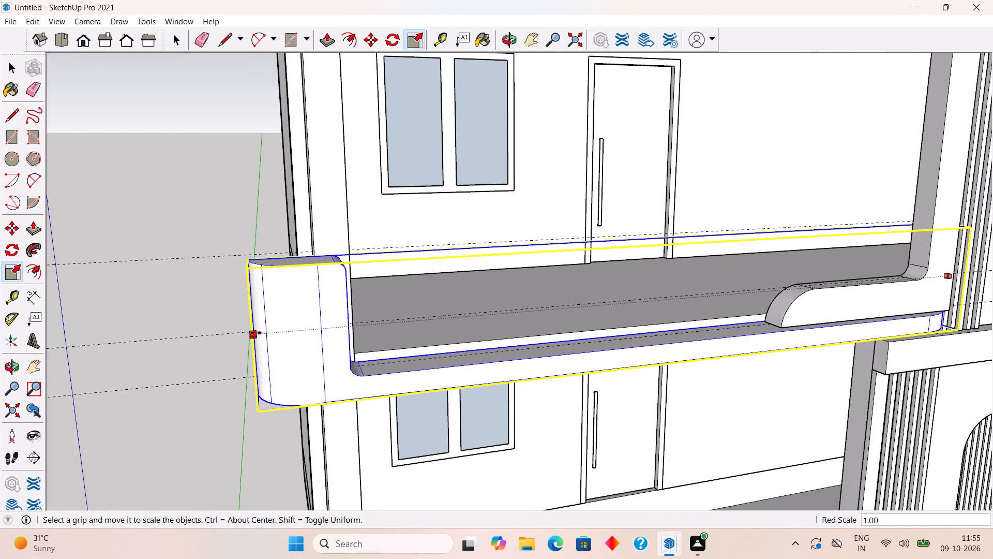
left_click(270, 330)
key("space")
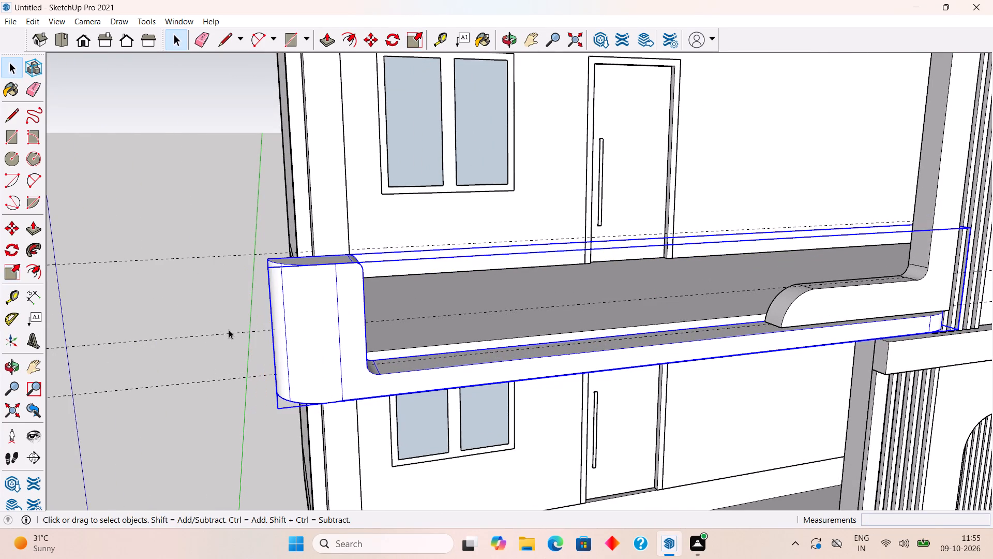
left_click(218, 317)
Examine the front facade and the first house's open side around the balcony band, corner column and floor slab.
middle_click_drag(388, 335, 362, 301)
scroll(362, 301, "down", 3)
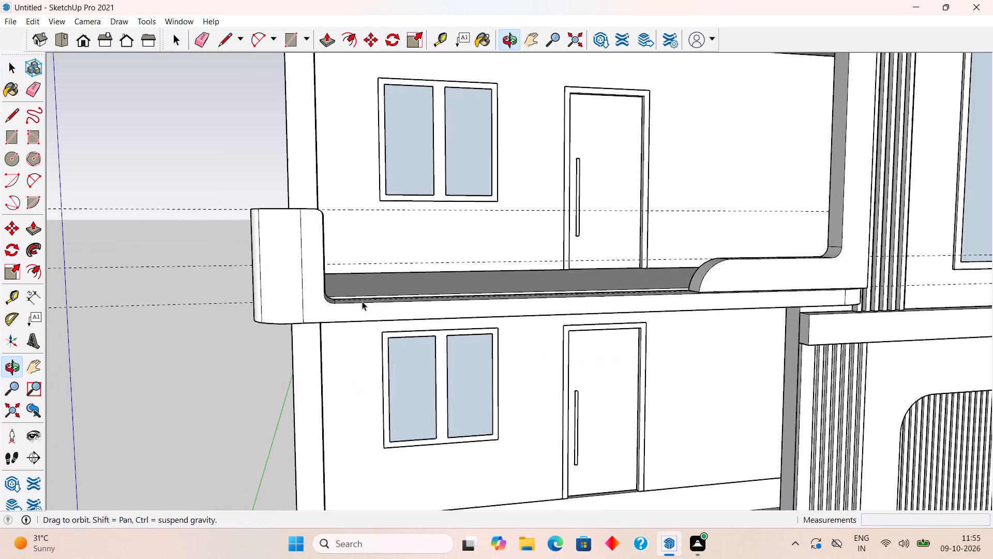
scroll(362, 301, "down", 9)
middle_click_drag(362, 301, 278, 323)
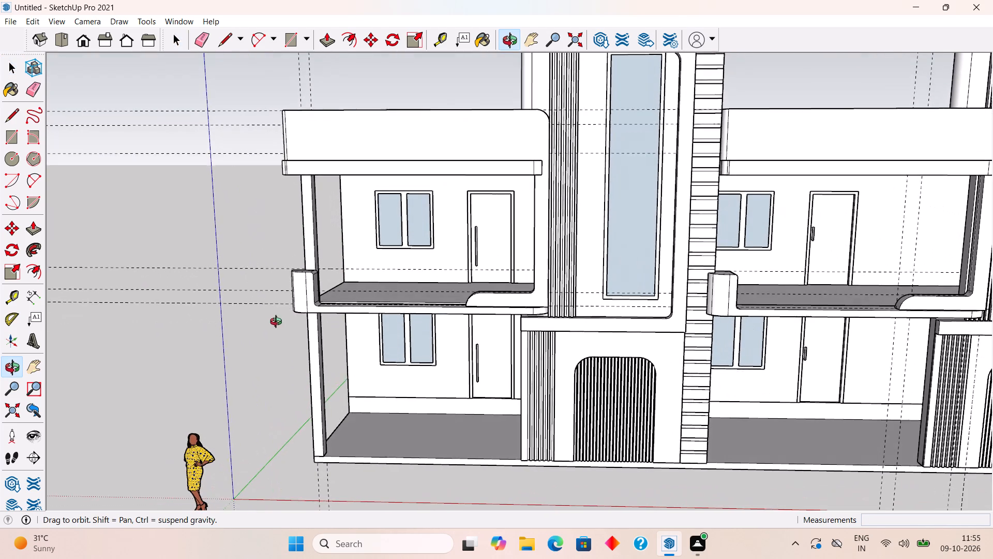
middle_click_drag(278, 323, 278, 322)
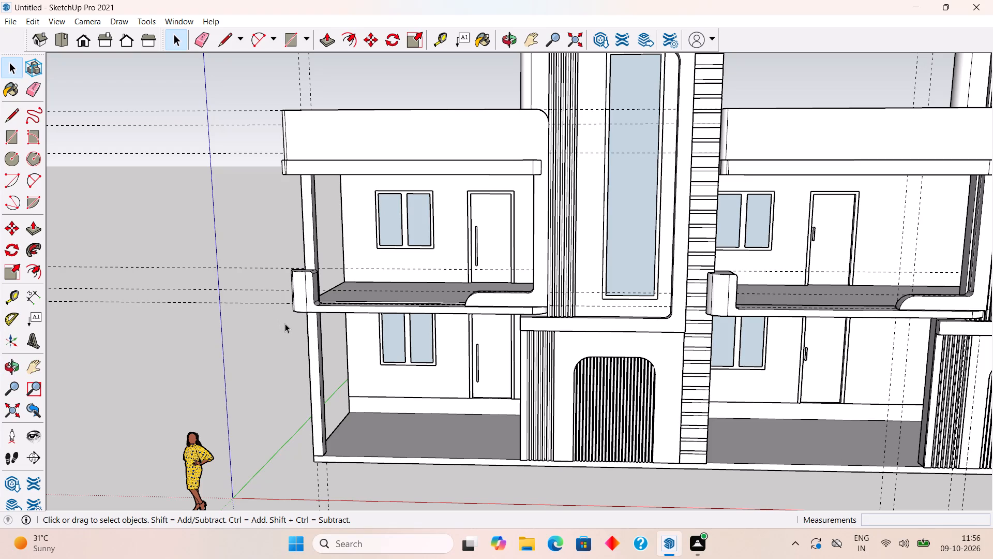
middle_click_drag(353, 322, 400, 336)
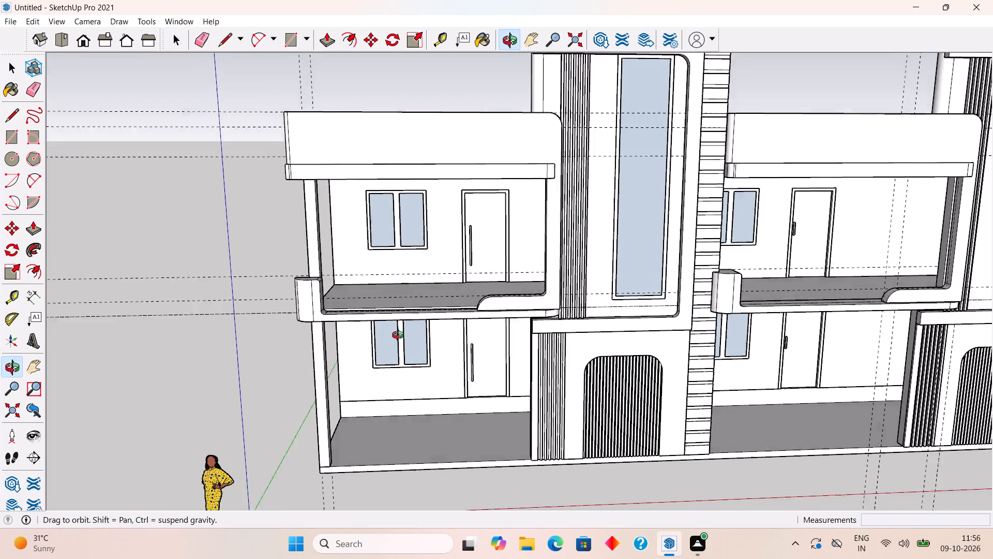
middle_click_drag(400, 336, 794, 349)
scroll(545, 341, "up", 5)
middle_click_drag(677, 370, 690, 360)
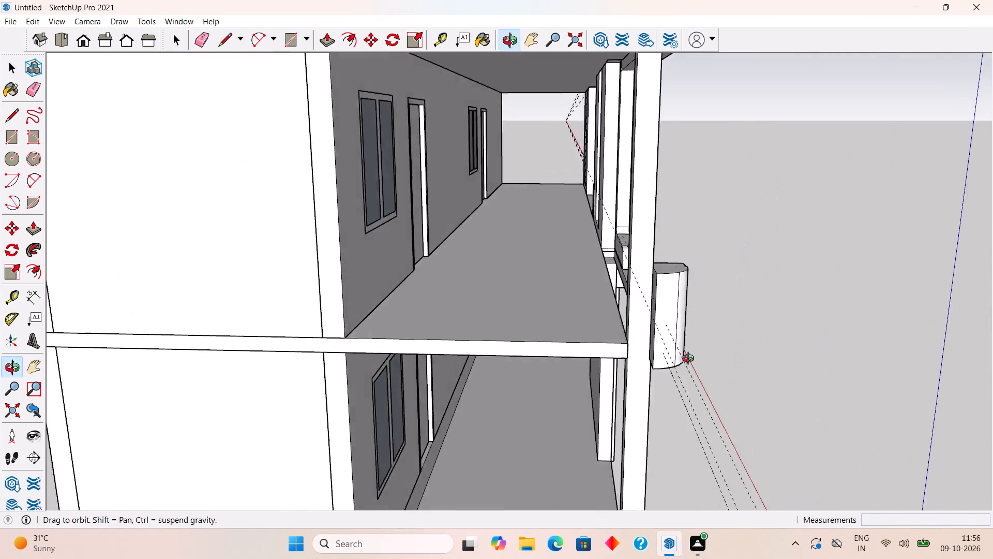
middle_click_drag(690, 360, 713, 343)
Inside the first house's upper floor slab group, draw a 6" vertical edge splitting the slab's end face at the wall corner.
double_click(636, 305)
left_click(636, 305)
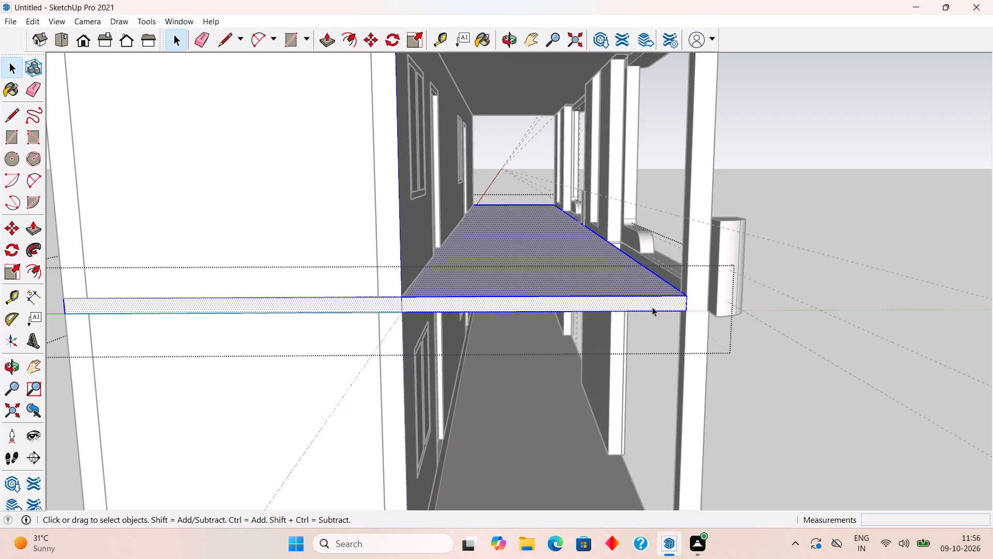
key("p")
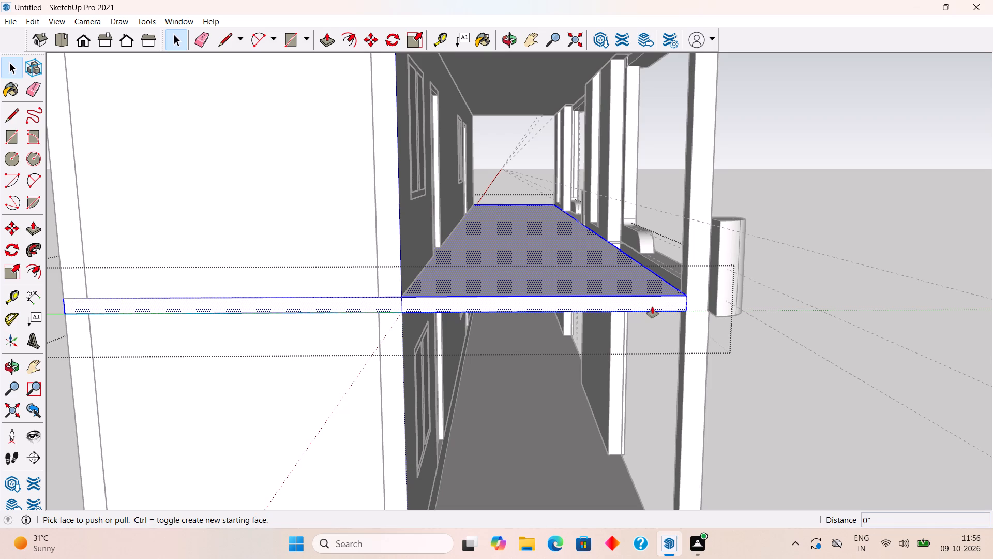
key("space")
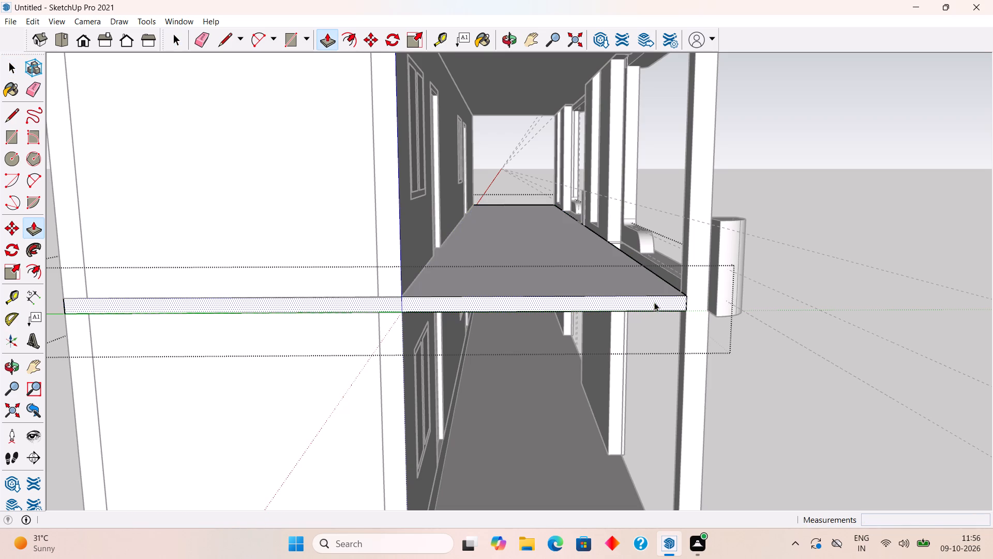
scroll(417, 306, "up", 3)
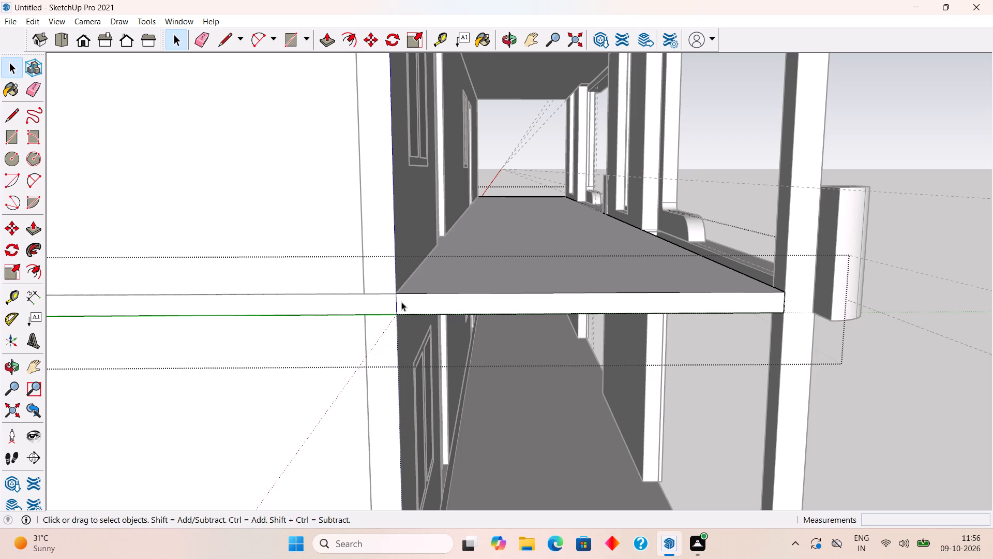
key("p")
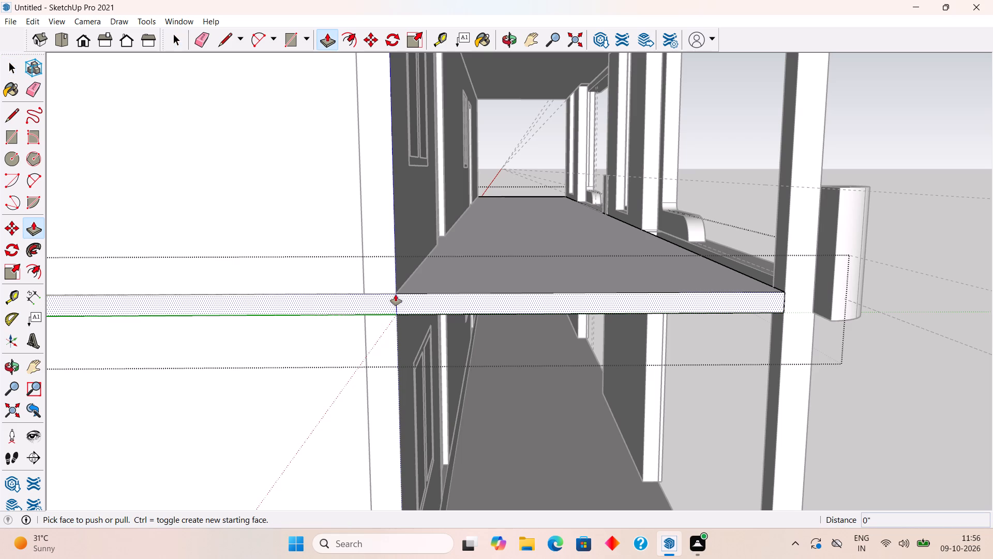
key("l")
left_click(396, 290)
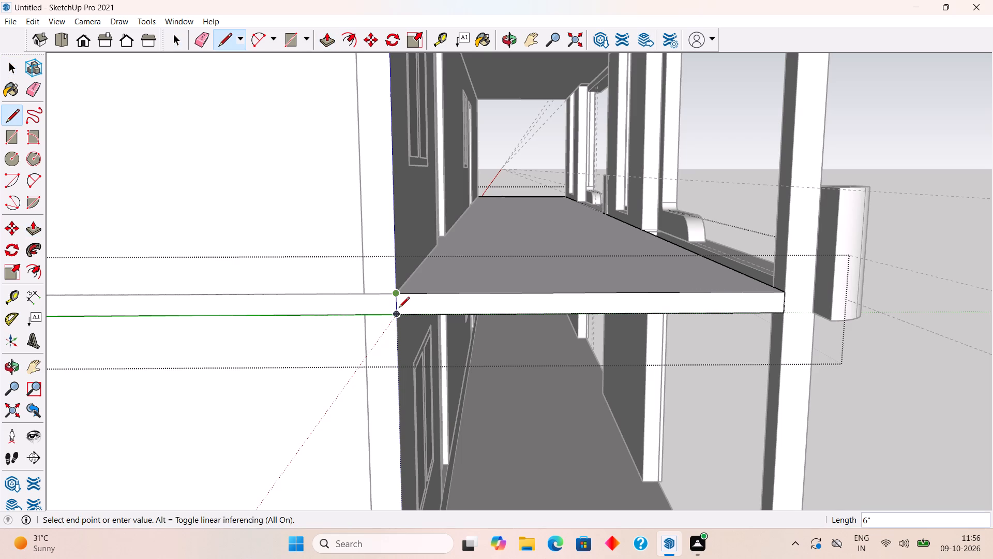
left_click(399, 311)
key("l")
left_click(419, 313)
key("l")
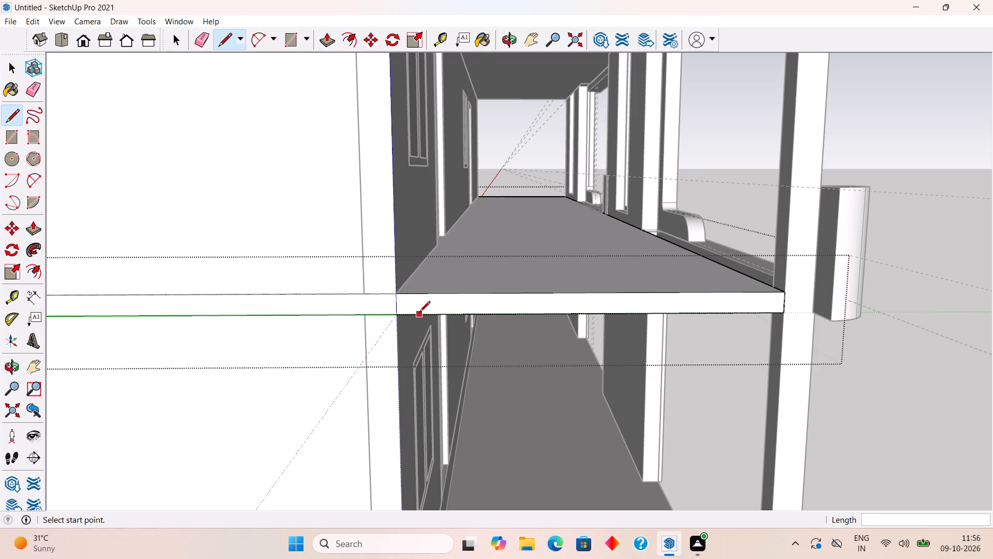
left_click(419, 313)
key("space")
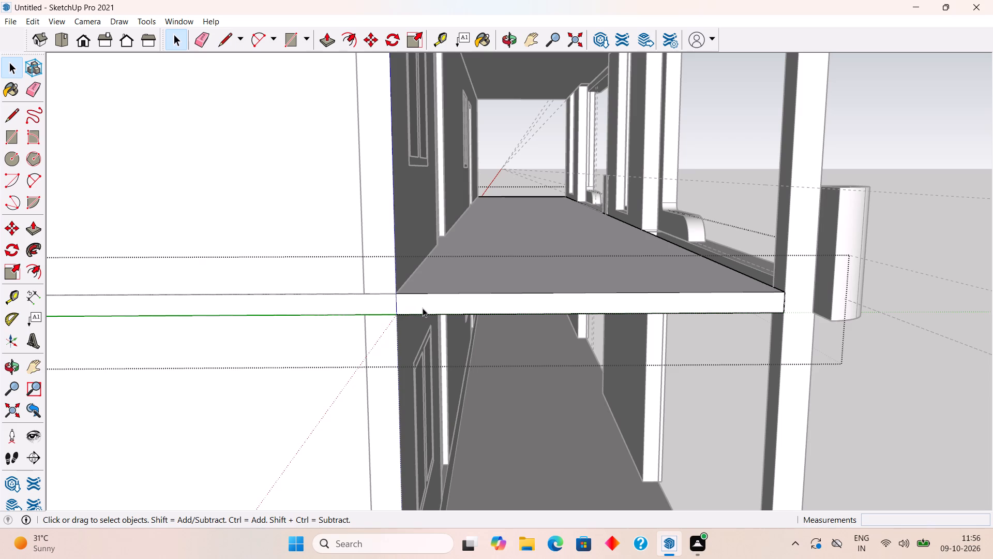
Pull the balcony-side part of the slab's end face outward by about 11 11/16".
left_click(423, 308)
key("p")
left_click(423, 307)
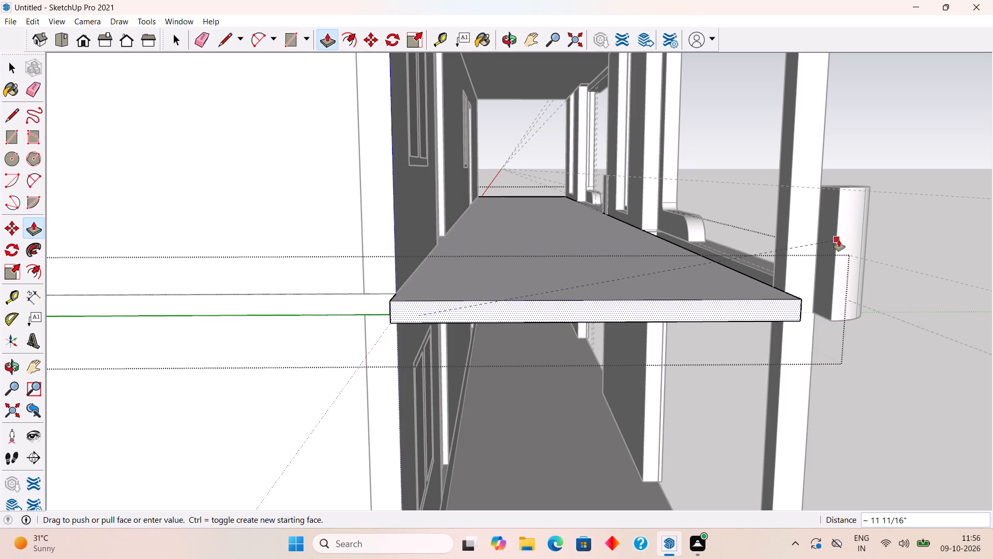
left_click(839, 240)
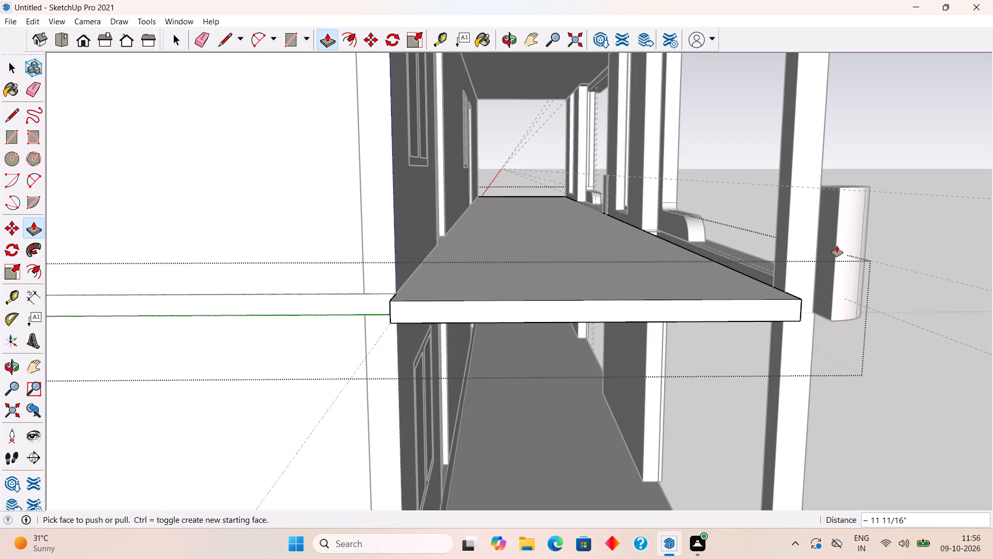
key("space")
left_click(835, 145)
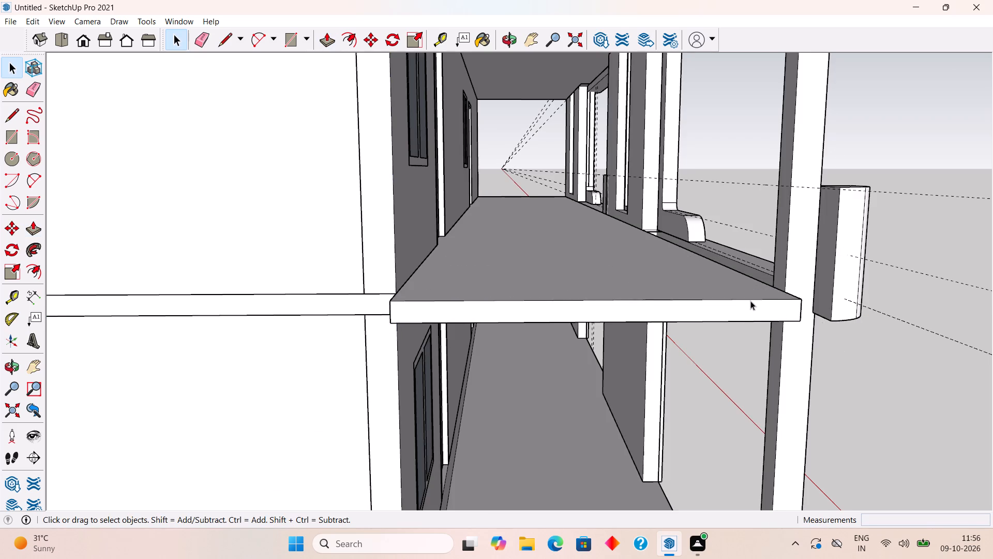
Inside the first house's balcony band group, draw a 3' vertical edge on its back face along the corner column, separating the end portion.
scroll(746, 301, "up", 5)
middle_click_drag(810, 352, 926, 409)
scroll(978, 531, "up", 4)
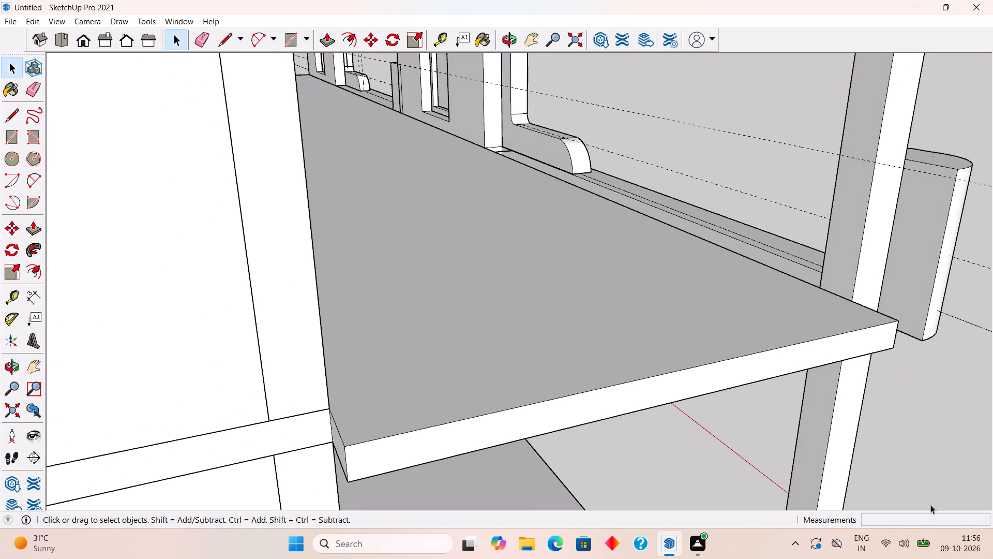
scroll(915, 252, "up", 1)
middle_click_drag(864, 241, 783, 189)
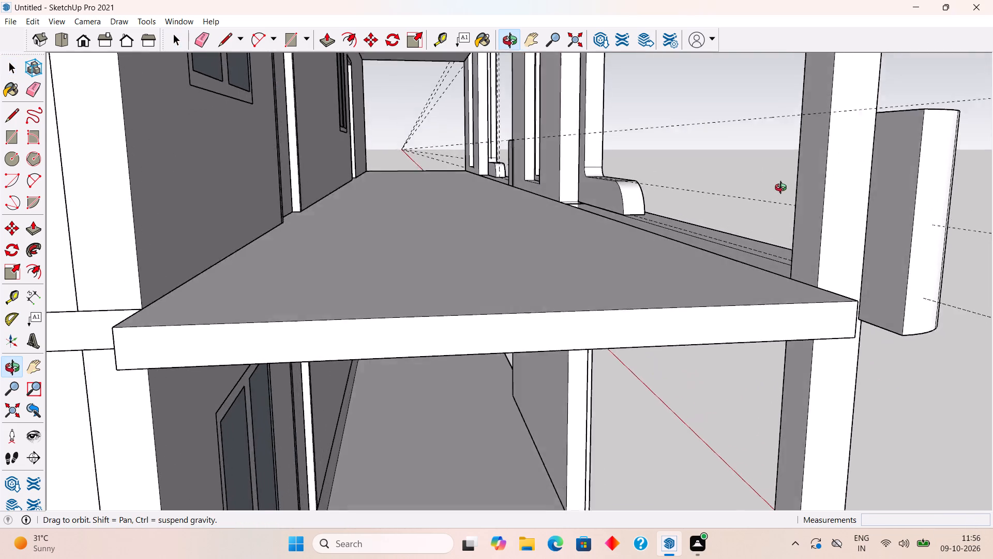
middle_click_drag(783, 189, 743, 247)
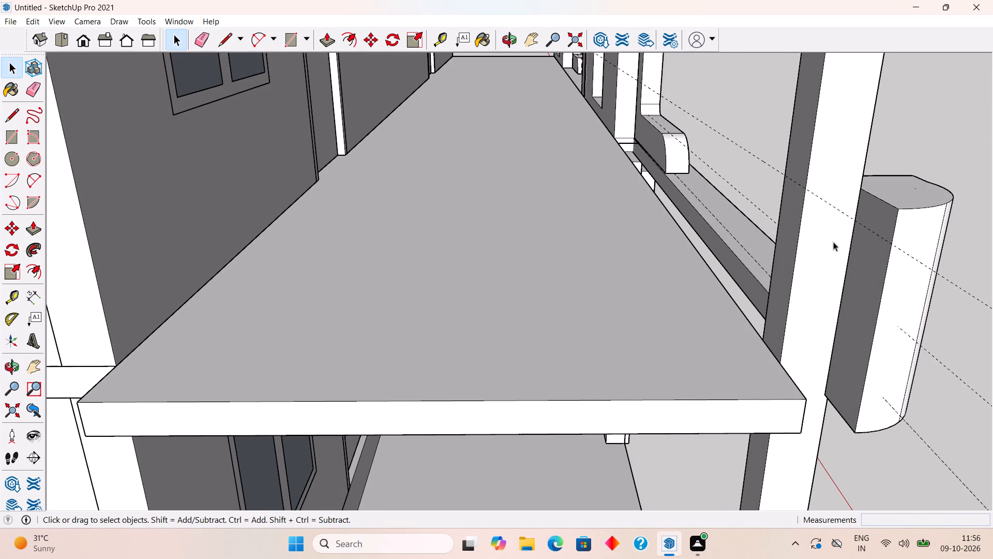
left_click(877, 272)
double_click(875, 269)
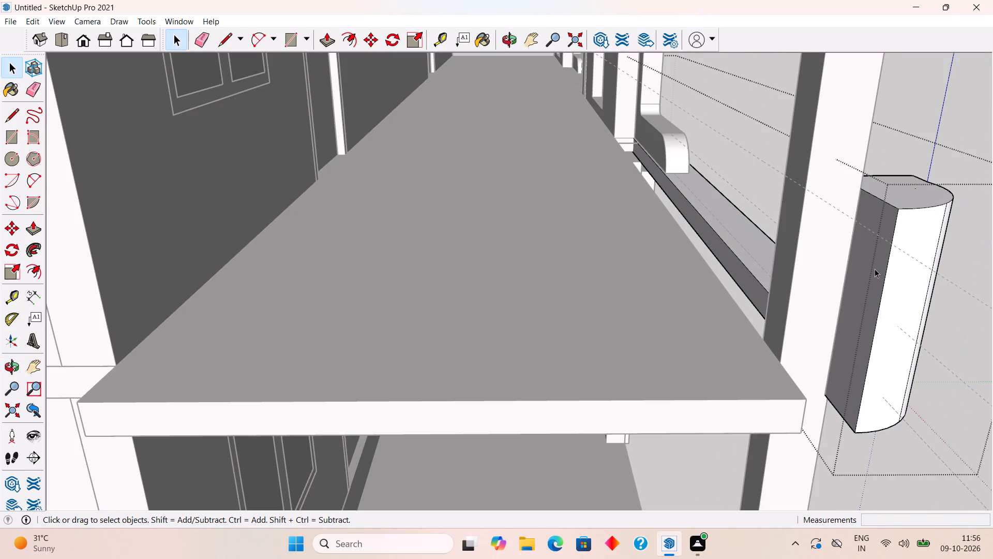
left_click(875, 269)
scroll(875, 269, "up", 5)
key("l")
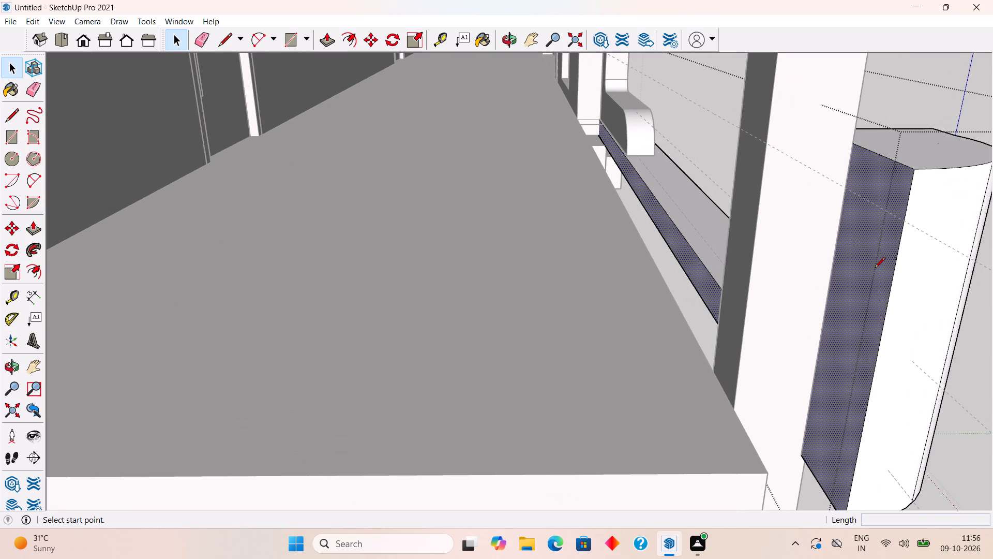
left_click(853, 147)
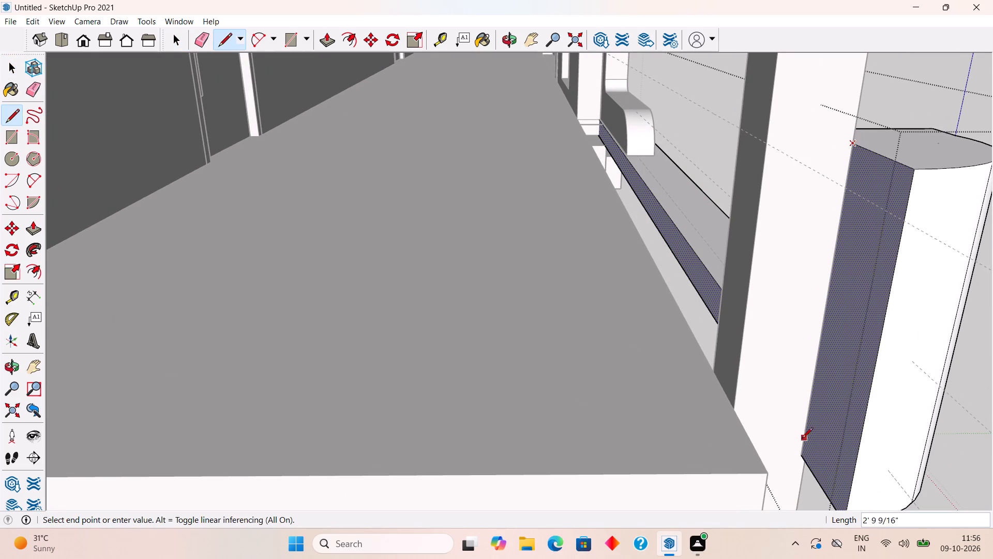
left_click(801, 451)
left_click(800, 458)
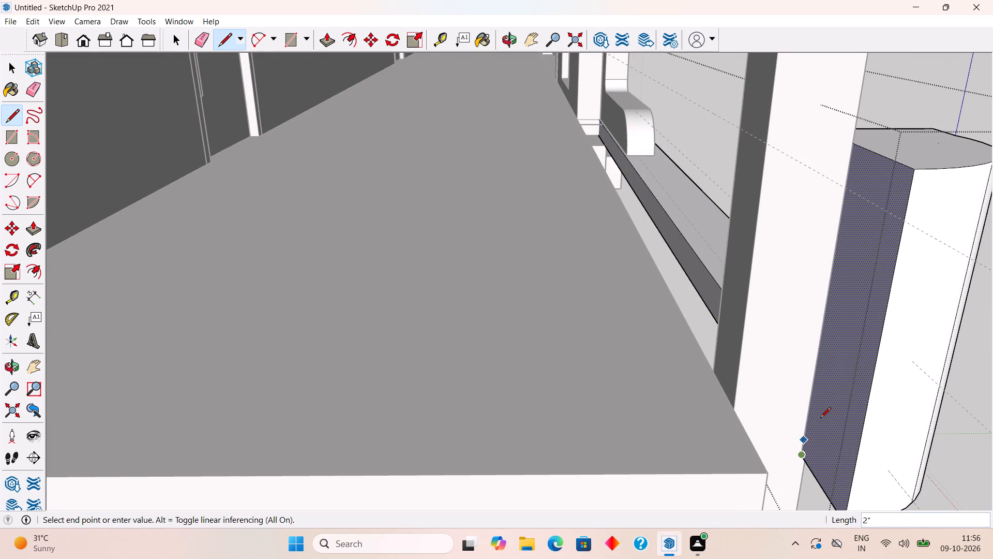
left_click(850, 150)
key("space")
Pull the end portion of the first house's balcony band back face by about 8 7/16" to the slab's corner, and close the group.
key("p")
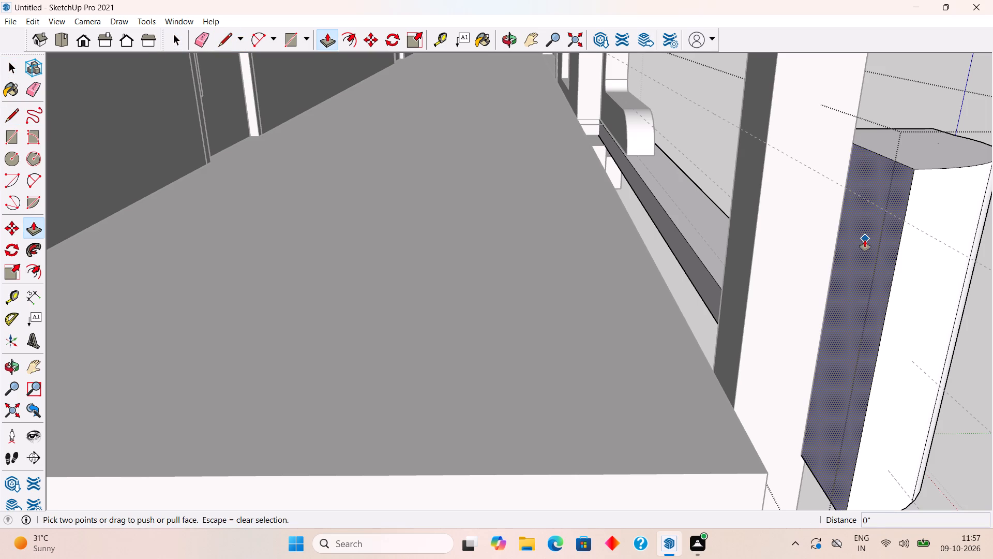
left_click(865, 241)
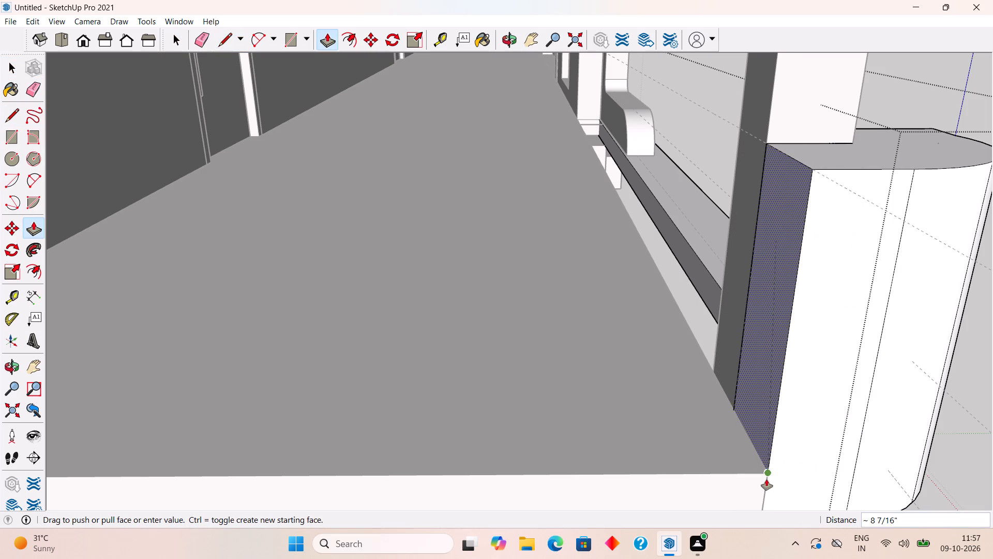
left_click(766, 479)
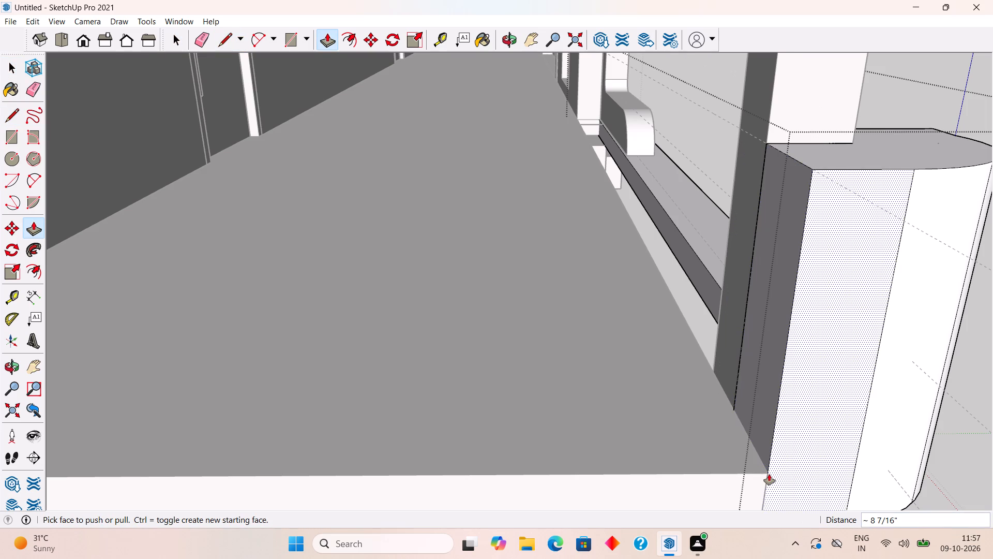
key("space")
scroll(769, 474, "down", 11)
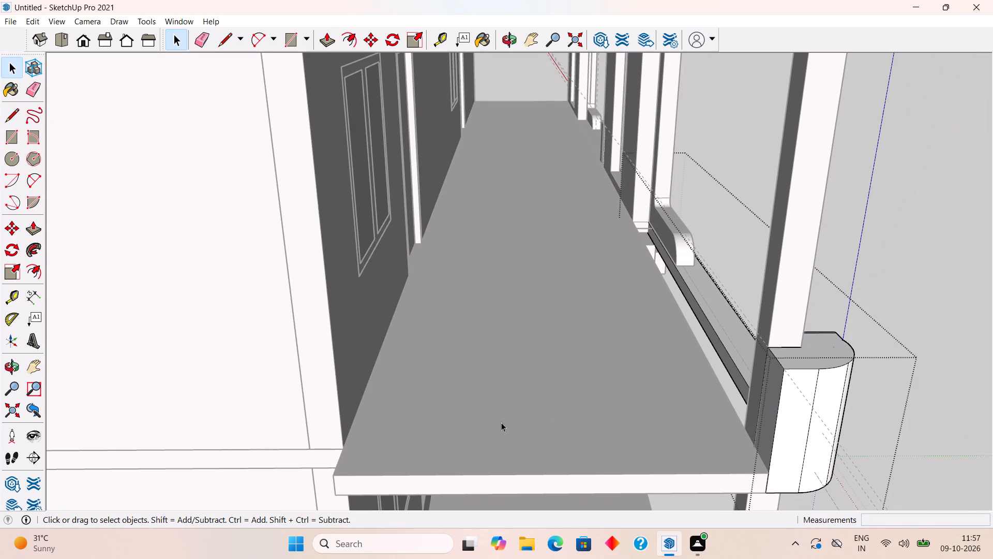
middle_click_drag(356, 431, 411, 415)
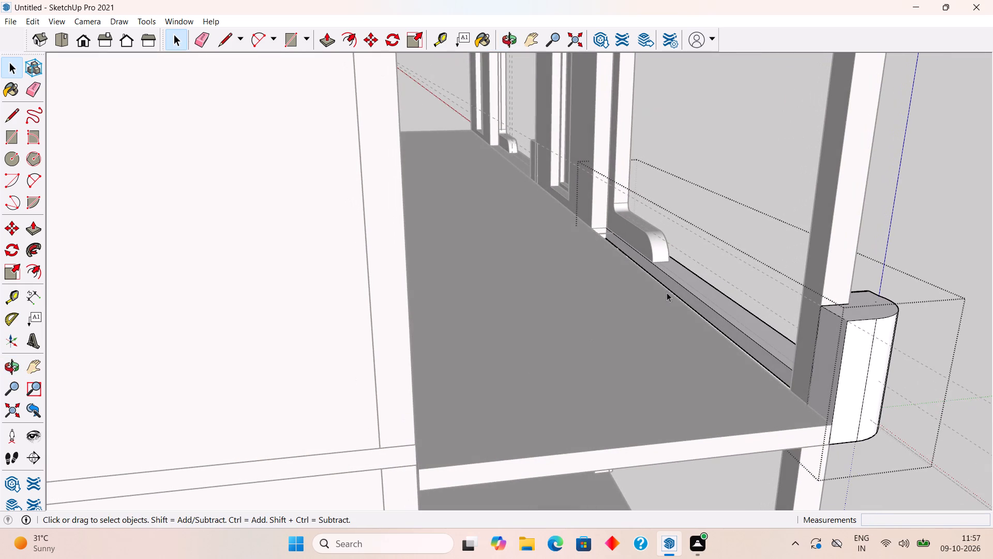
left_click(767, 163)
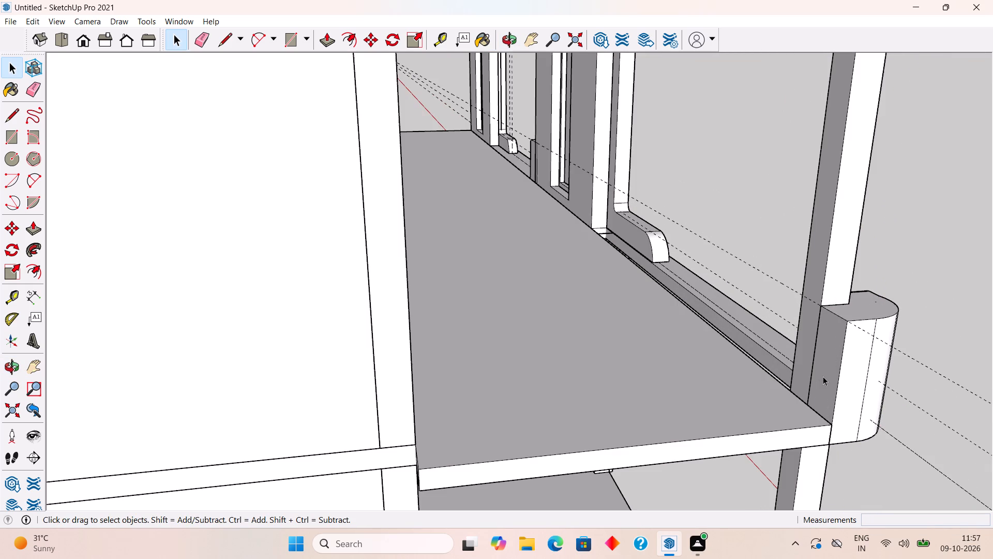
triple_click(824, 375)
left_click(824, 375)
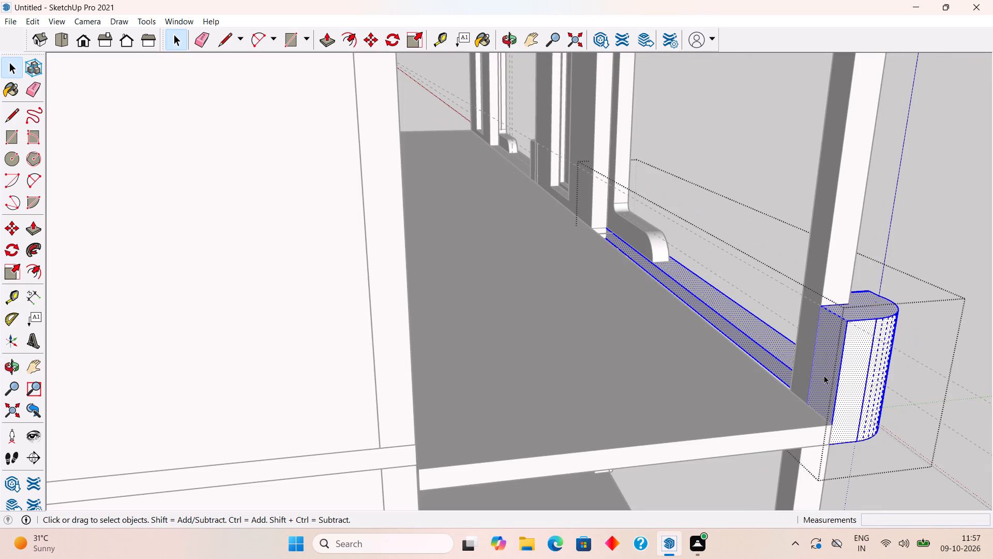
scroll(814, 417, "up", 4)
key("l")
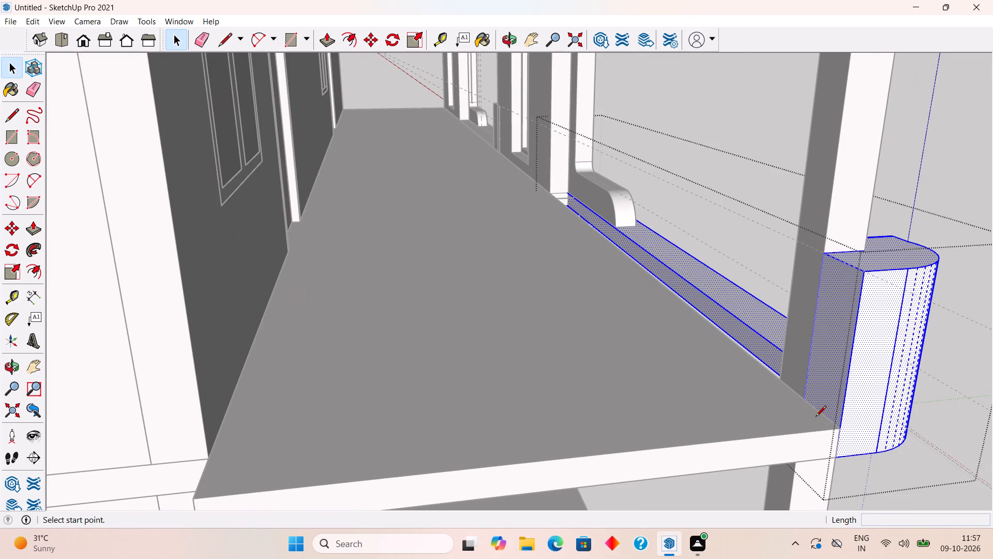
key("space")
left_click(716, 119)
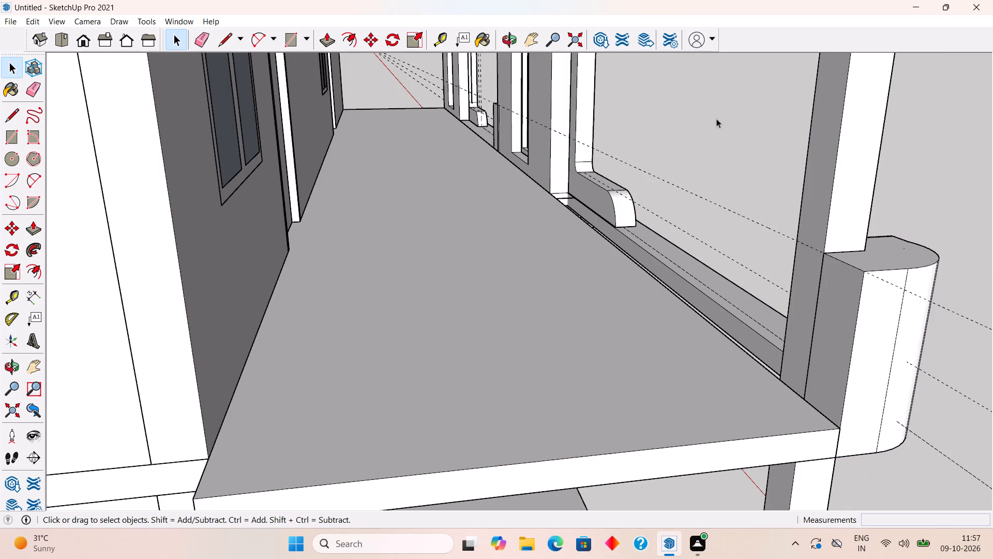
Place a guide about 11 11/16" in from the upper floor slab's open end edge, aligned with the wall corner.
key("t")
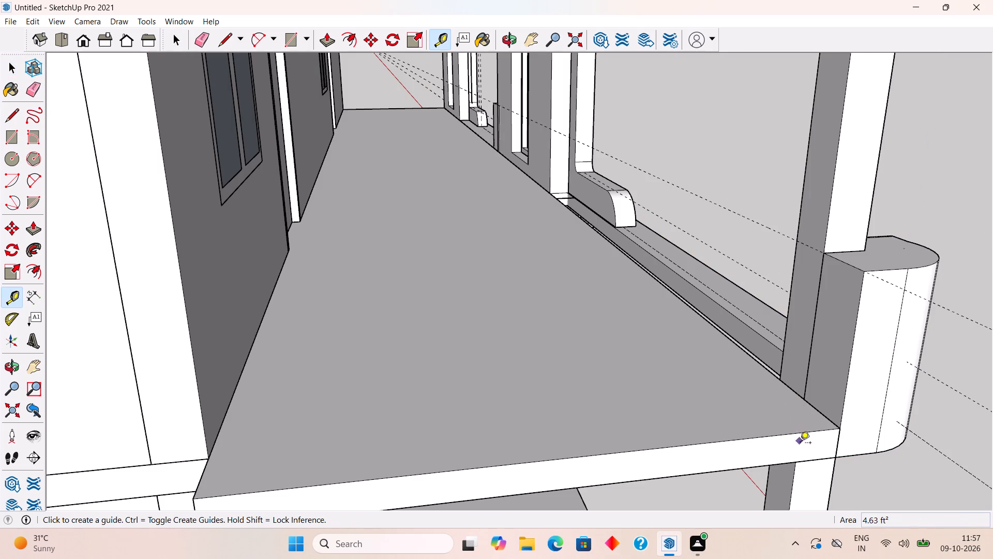
left_click(802, 435)
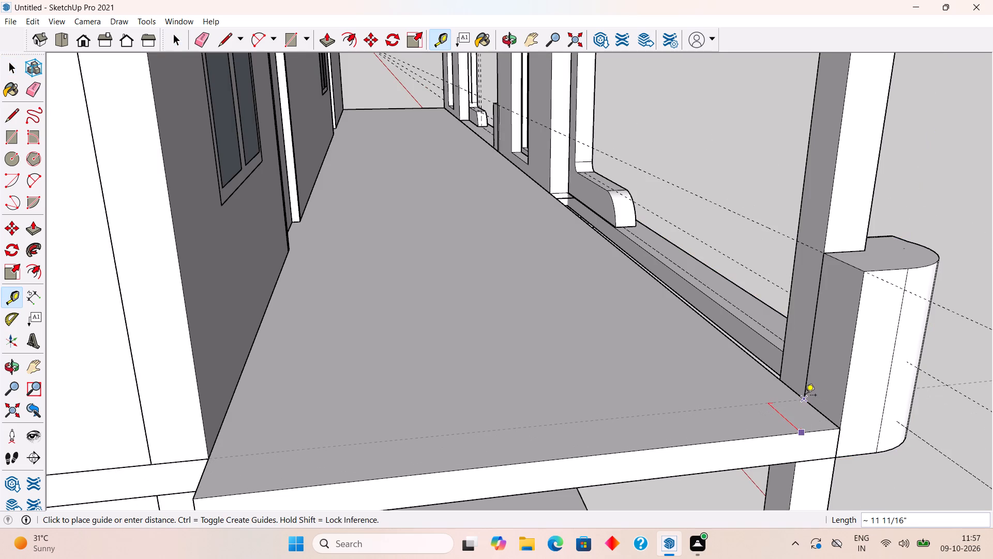
left_click(805, 396)
key("space")
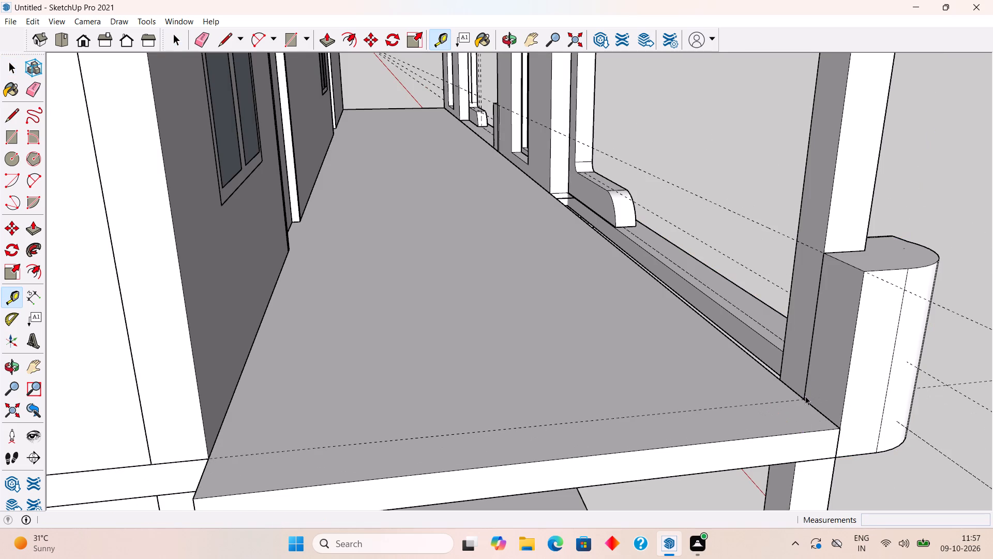
Draw a rectangle of about 11 11/16" by 9' 3" over the slab's end strip, from the wall corner to the balcony band.
key("r")
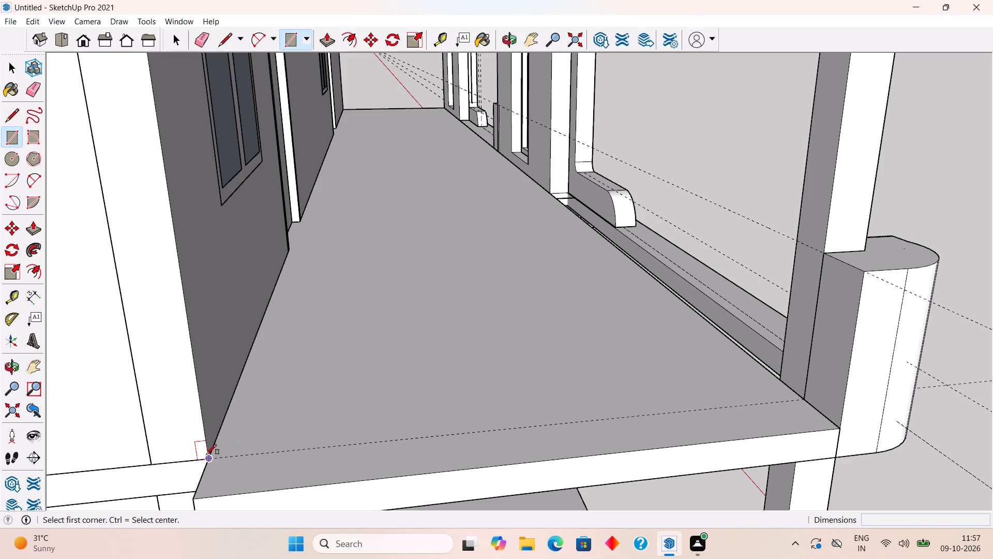
left_click(207, 455)
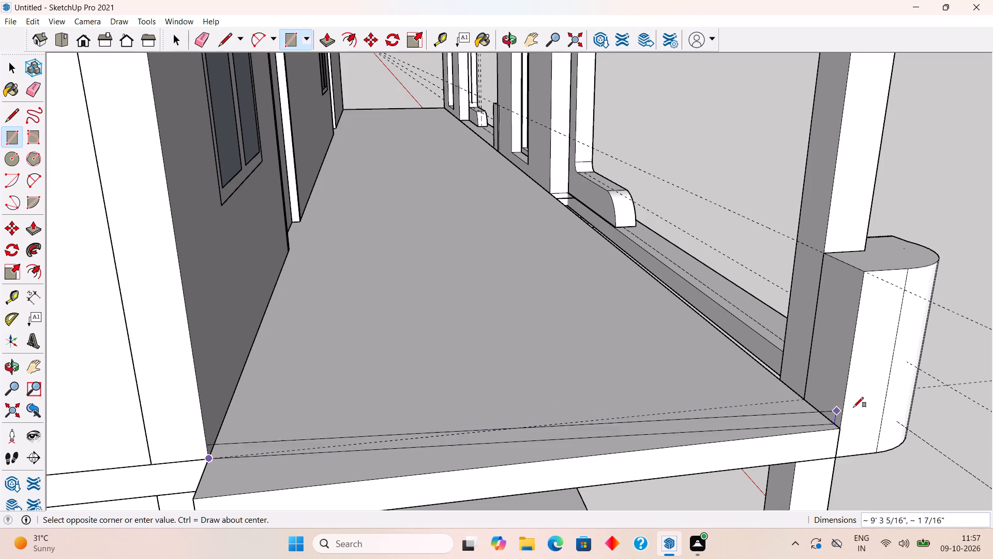
left_click(834, 428)
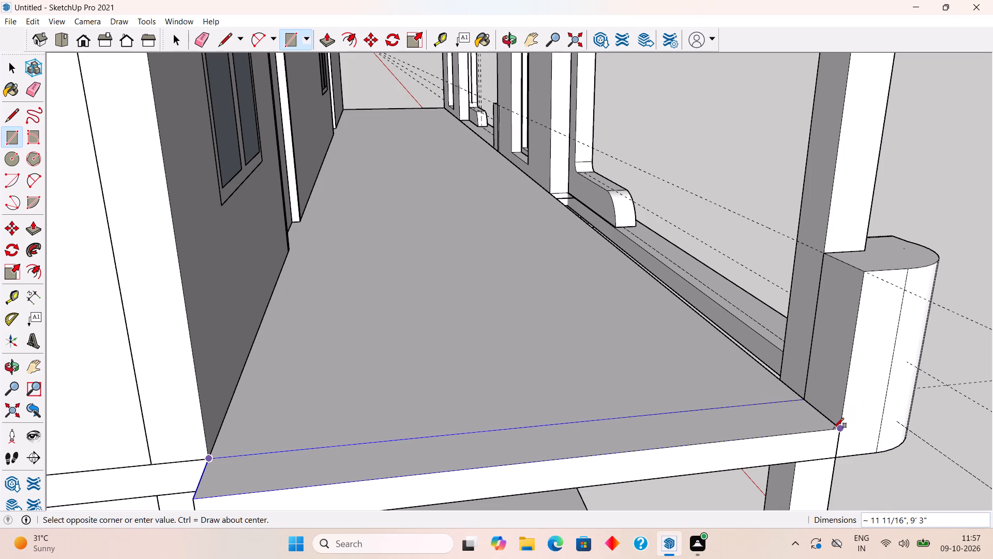
key("space")
left_click(734, 159)
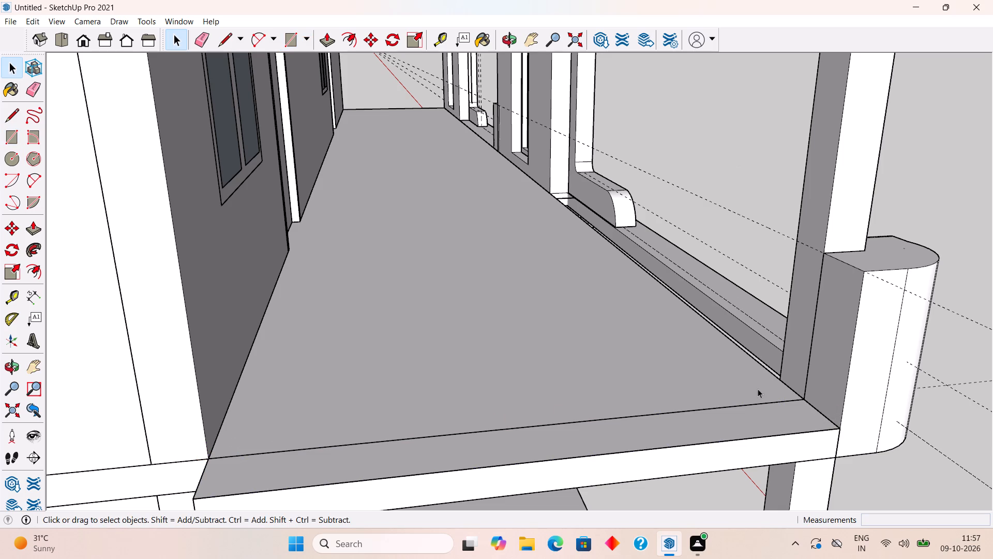
Pull the end strip rectangle up 2' 6" to the top of the balcony band, forming a side parapet.
key("p")
left_click(773, 429)
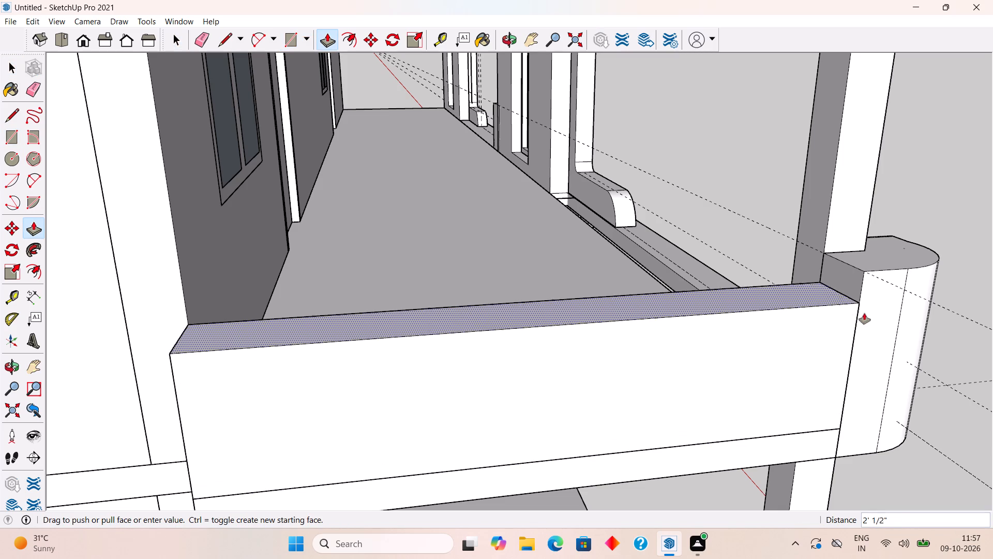
left_click(868, 274)
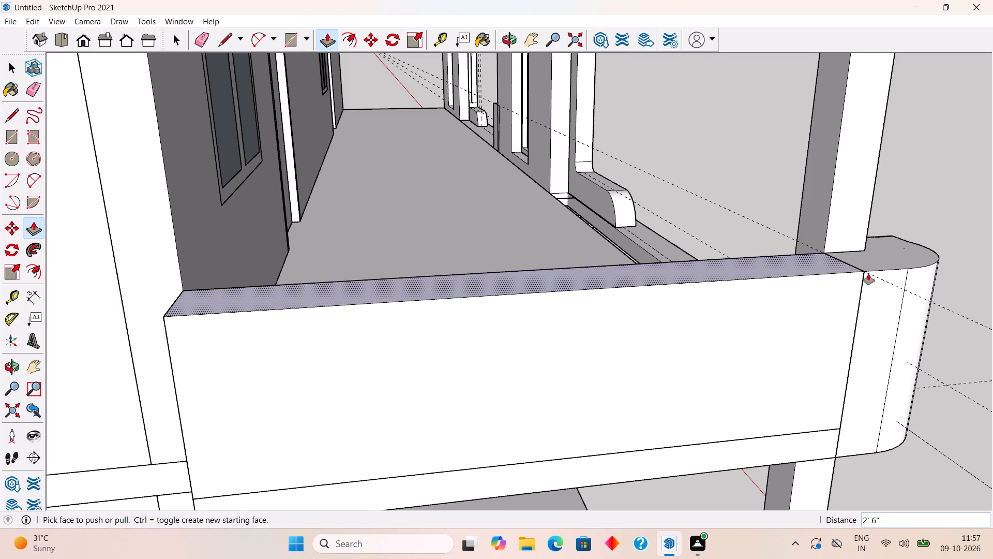
key("space")
Make the side parapet's connected geometry into a group.
triple_click(816, 316)
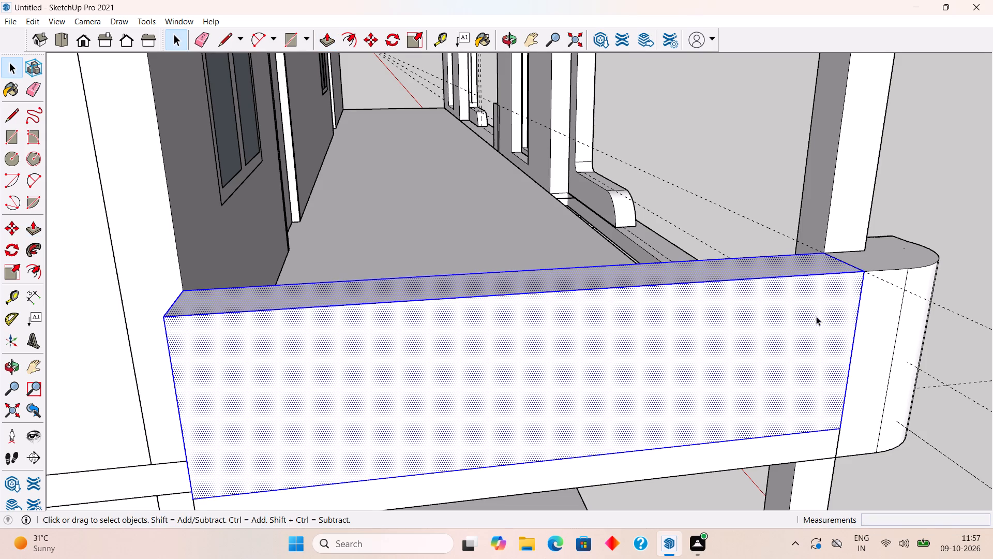
right_click(816, 316)
left_click(850, 423)
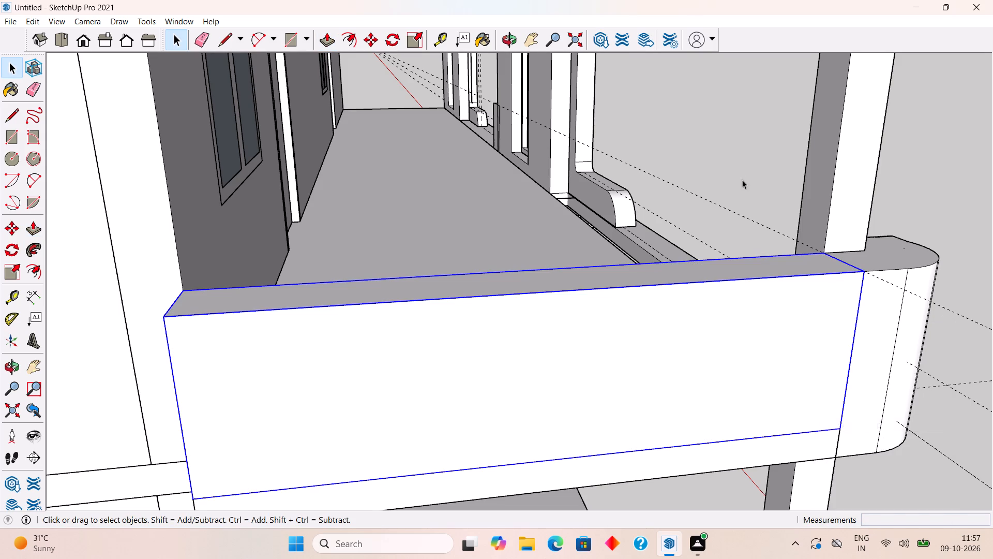
left_click(738, 165)
Examine the first house's balcony from the front, around the side parapet, corner column and balcony band.
middle_click_drag(704, 363, 142, 324)
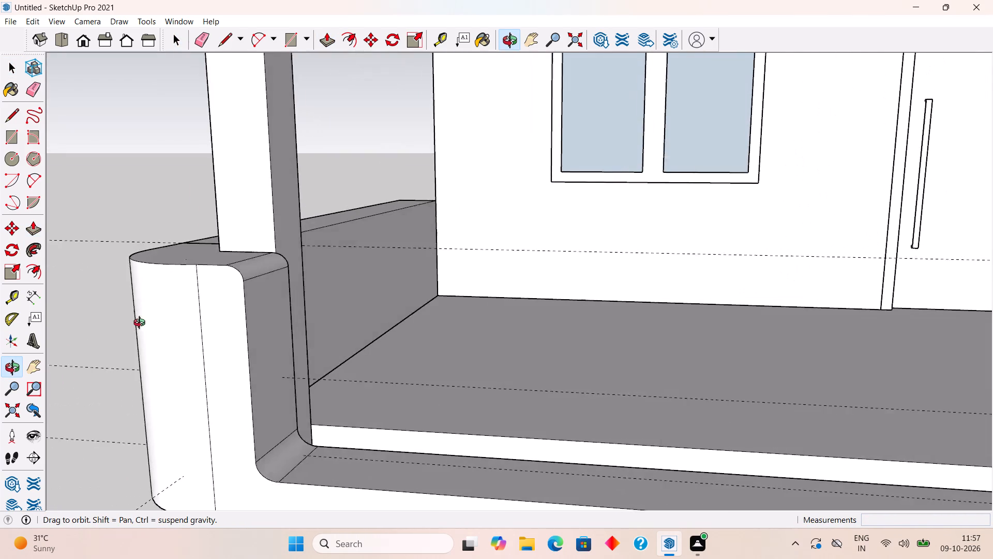
middle_click_drag(142, 324, 169, 299)
scroll(169, 299, "down", 7)
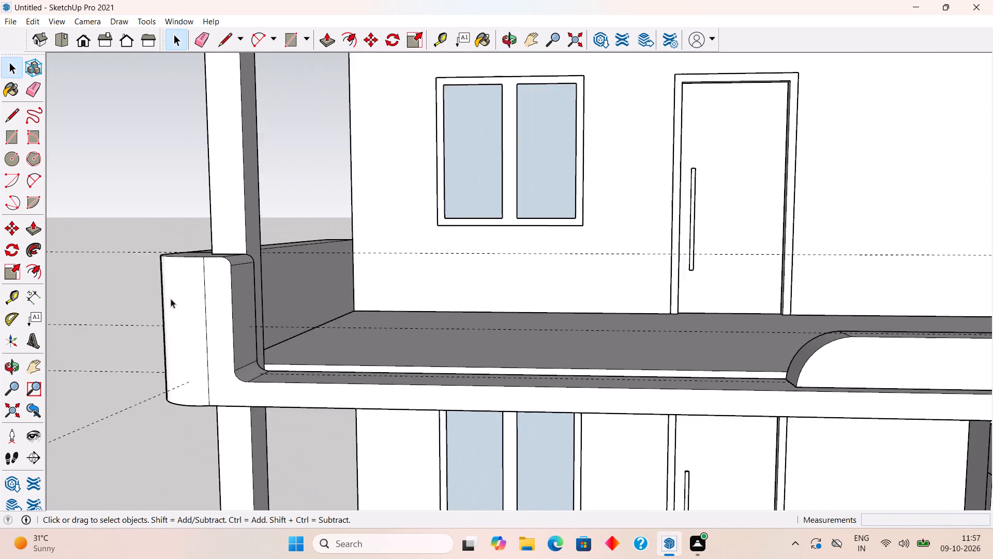
scroll(171, 299, "down", 4)
middle_click_drag(259, 338, 293, 356)
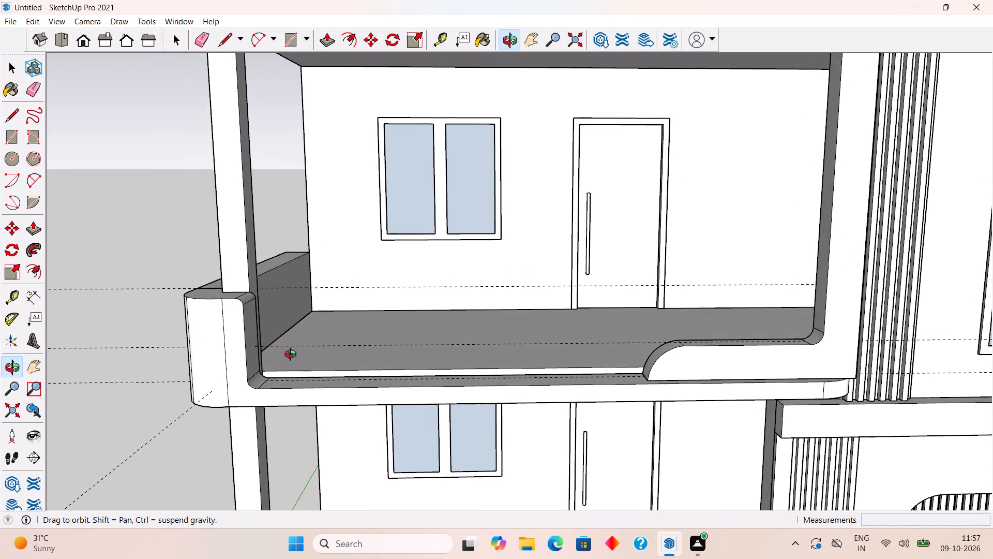
middle_click_drag(293, 356, 310, 345)
scroll(310, 345, "up", 1)
scroll(311, 345, "down", 7)
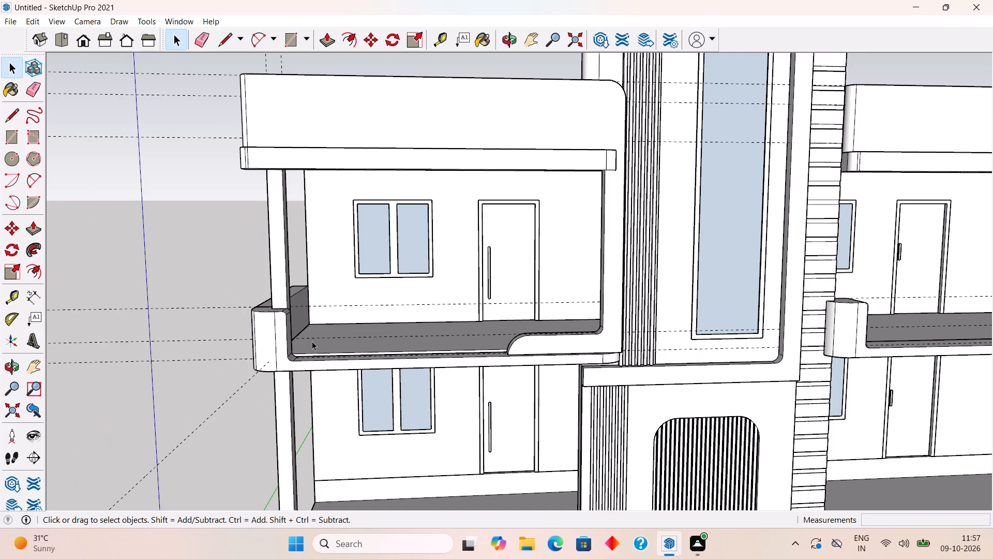
Draw a circle of about 2" radius on the balcony band upright's inner side face, just below its rounded top corner.
scroll(287, 326, "up", 13)
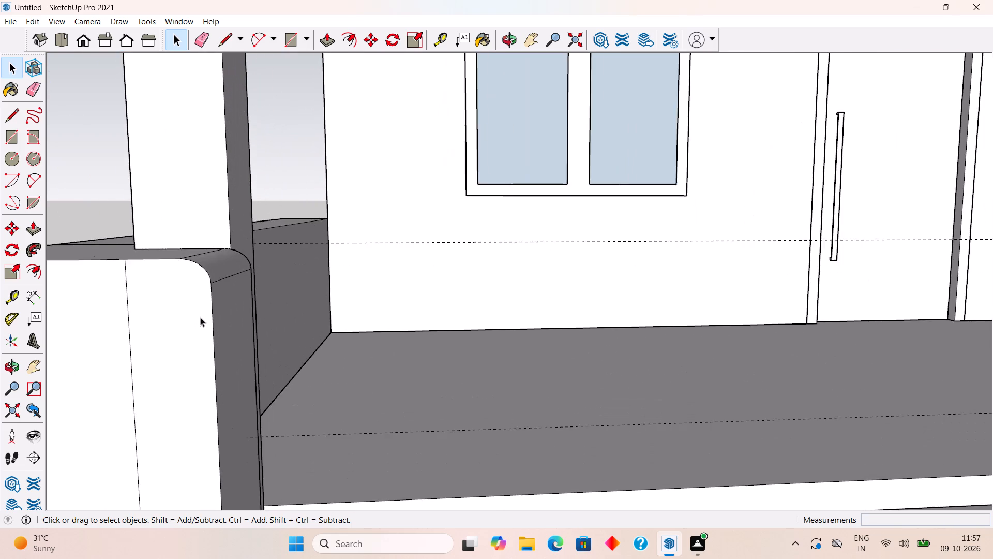
scroll(199, 317, "up", 2)
middle_click_drag(244, 301, 162, 304)
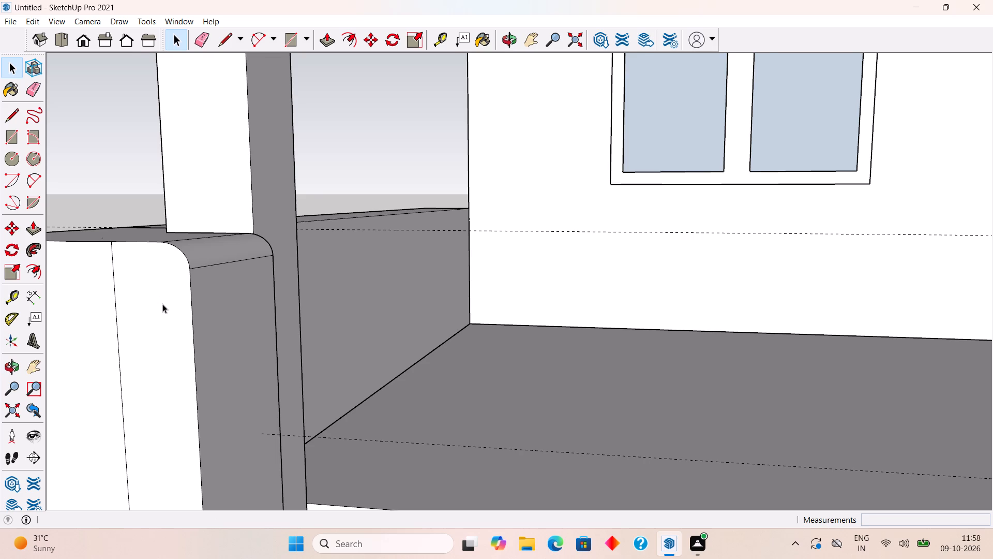
scroll(162, 304, "up", 1)
key("c")
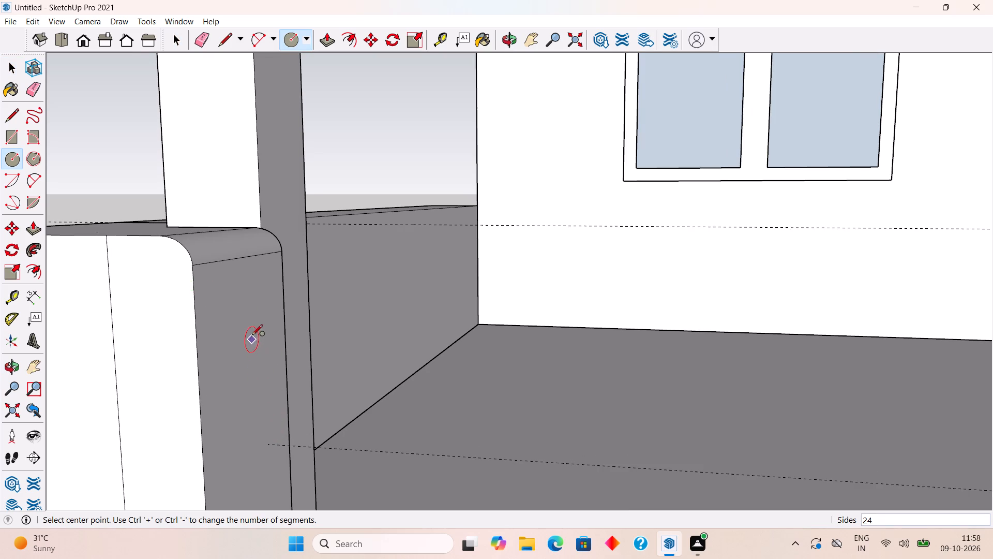
left_click(247, 285)
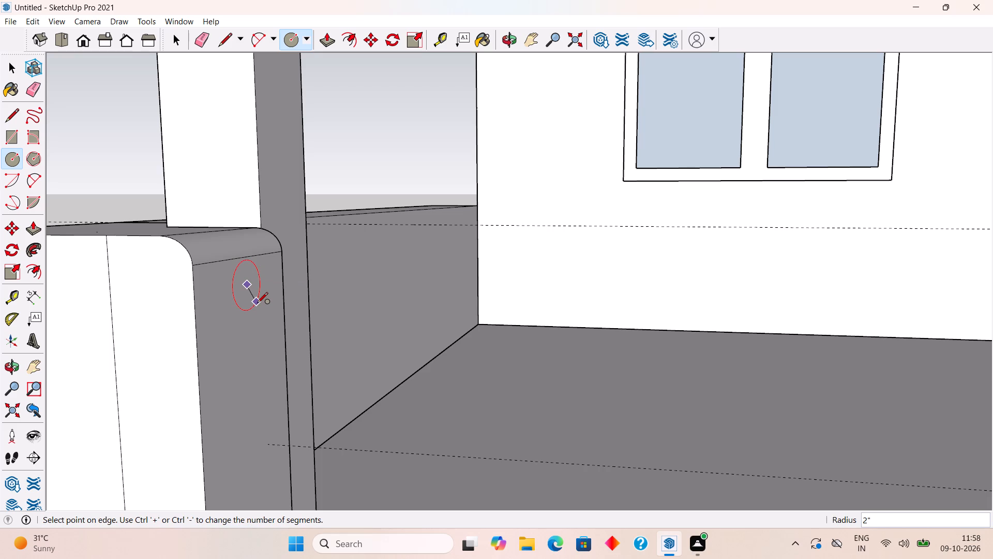
left_click(257, 304)
key("space")
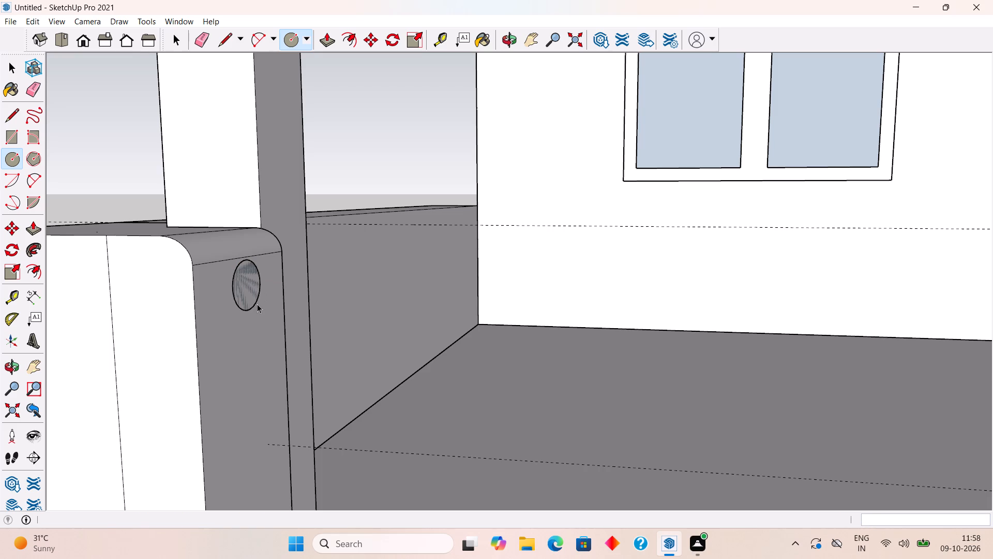
Extrude the circle about 16' 13/16" across the balcony opening to the opposite side of the frame, forming a round handrail.
type("p")
left_click(251, 290)
scroll(326, 297, "down", 4)
scroll(326, 297, "up", 1)
scroll(326, 297, "down", 5)
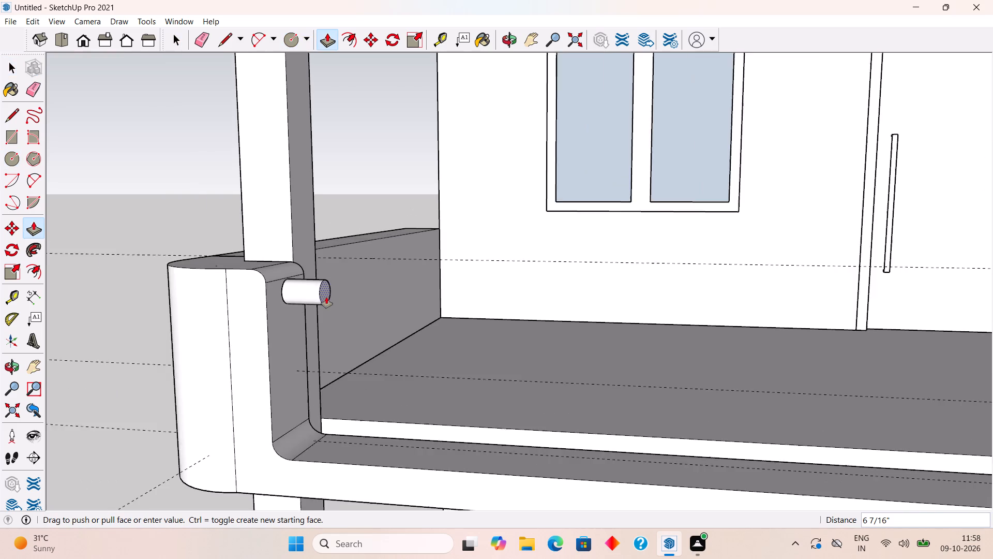
scroll(326, 297, "down", 17)
scroll(556, 297, "up", 1)
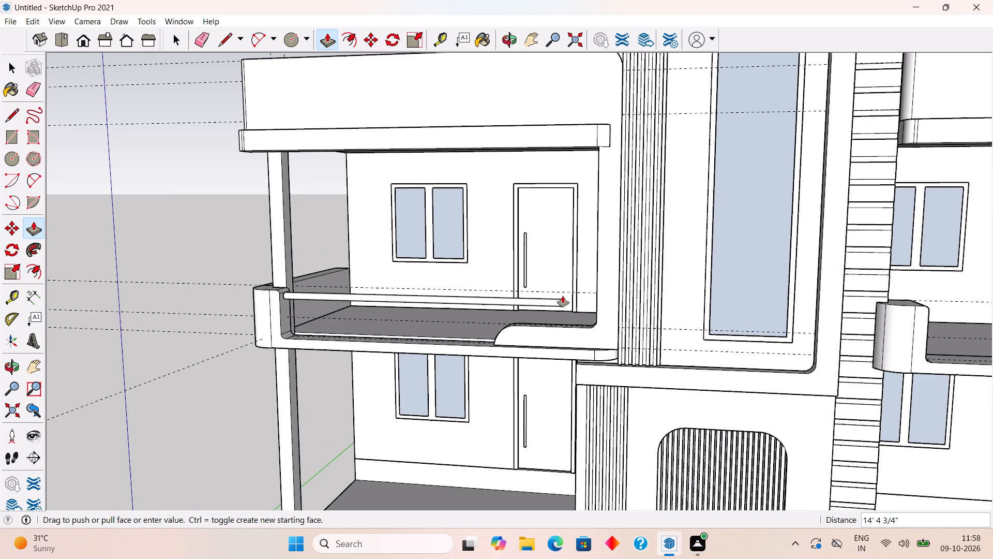
left_click(598, 297)
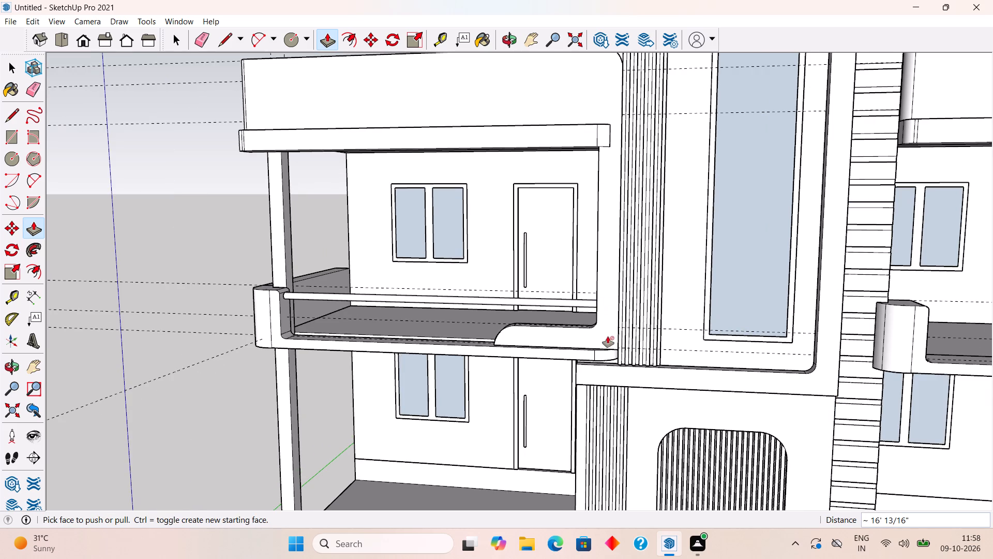
Examine the handrail's far end where it meets the inner side of the balcony frame.
middle_click_drag(609, 341, 694, 355)
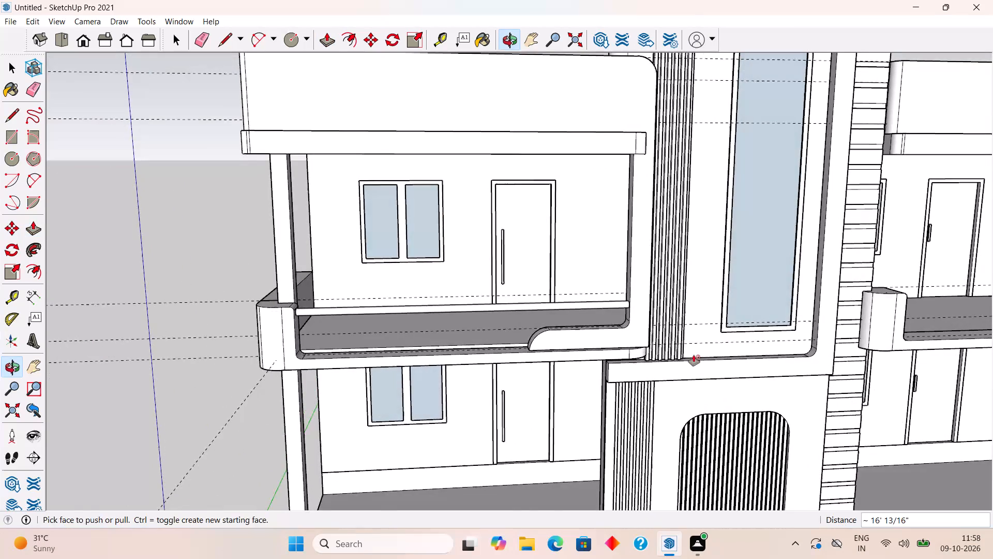
scroll(693, 354, "up", 3)
scroll(595, 359, "up", 2)
middle_click_drag(588, 320, 595, 290)
scroll(604, 259, "up", 3)
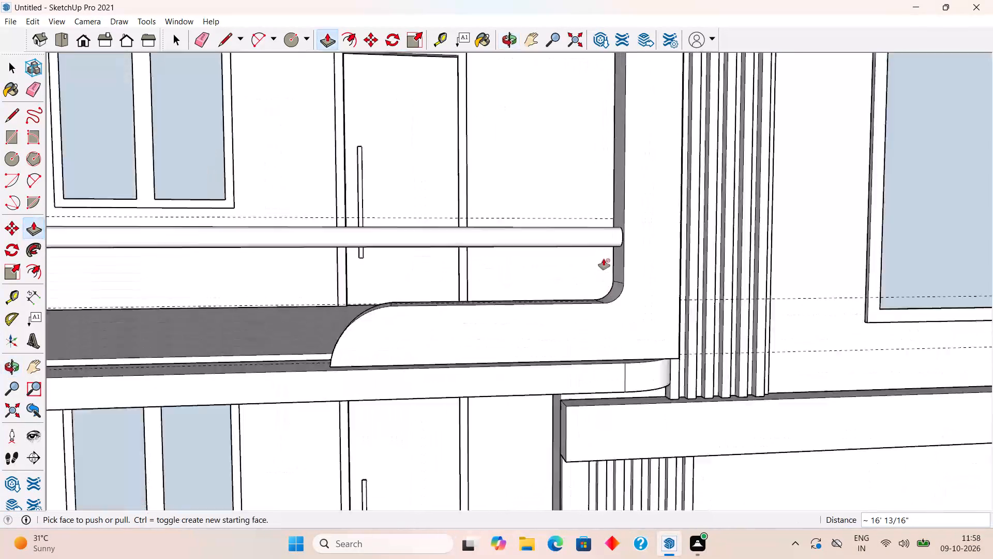
scroll(604, 259, "up", 3)
middle_click_drag(619, 233, 619, 202)
scroll(645, 252, "up", 1)
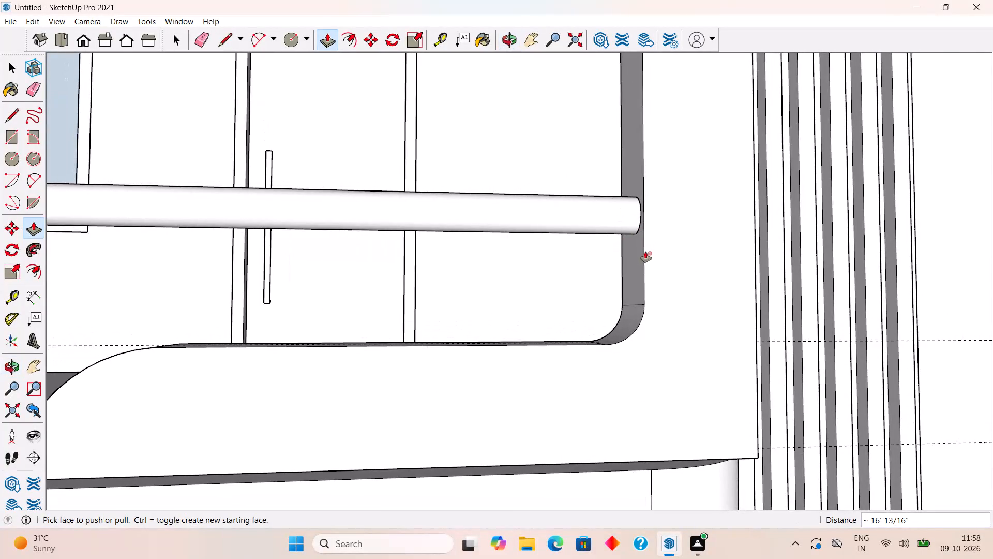
Draw an upright rectangle about 16' 13/16" by 1' 7 11/16" below the handrail, spanning the first house's balcony opening.
scroll(645, 261, "up", 9)
middle_click_drag(626, 185, 636, 149)
scroll(637, 149, "up", 3)
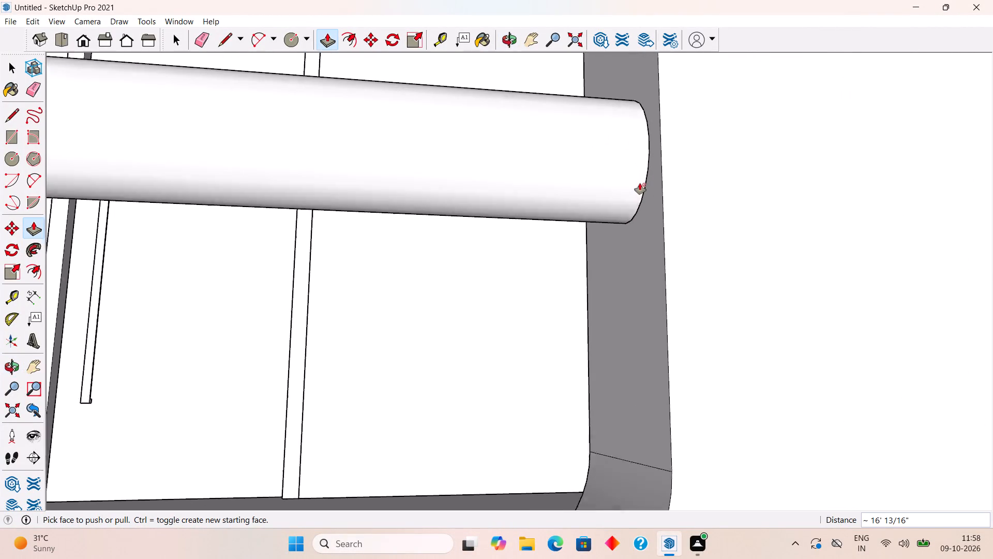
scroll(640, 183, "up", 2)
key("r")
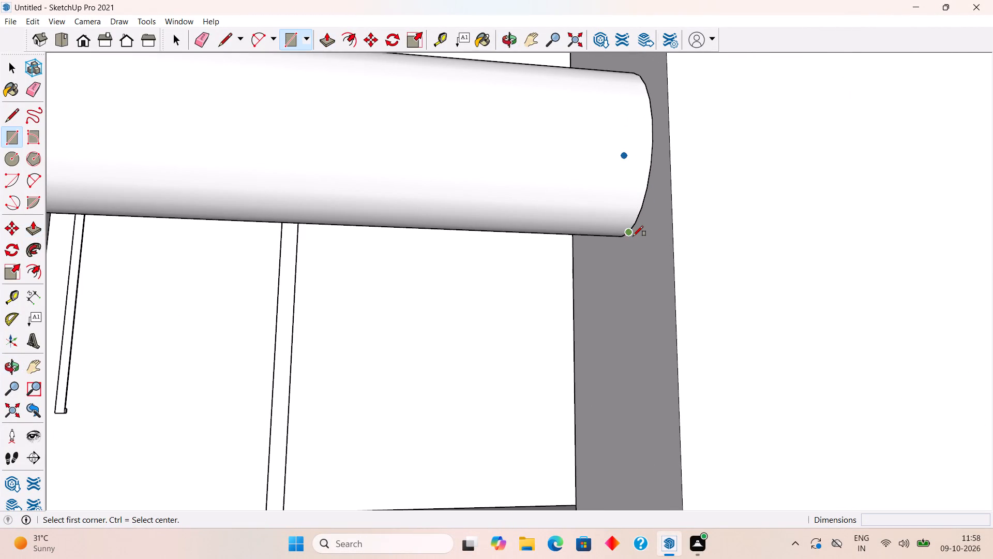
left_click(624, 238)
scroll(590, 313, "down", 16)
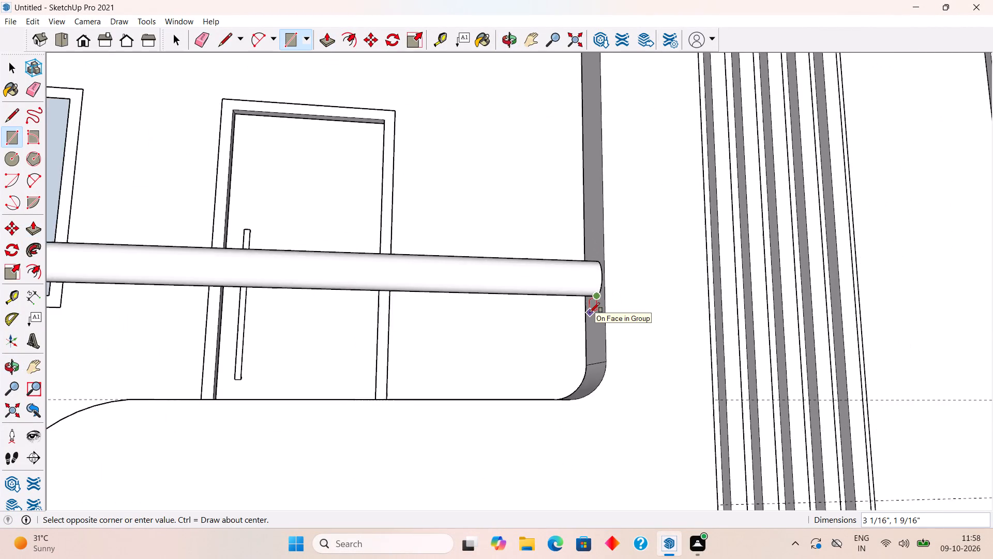
scroll(590, 313, "down", 8)
scroll(435, 366, "down", 3)
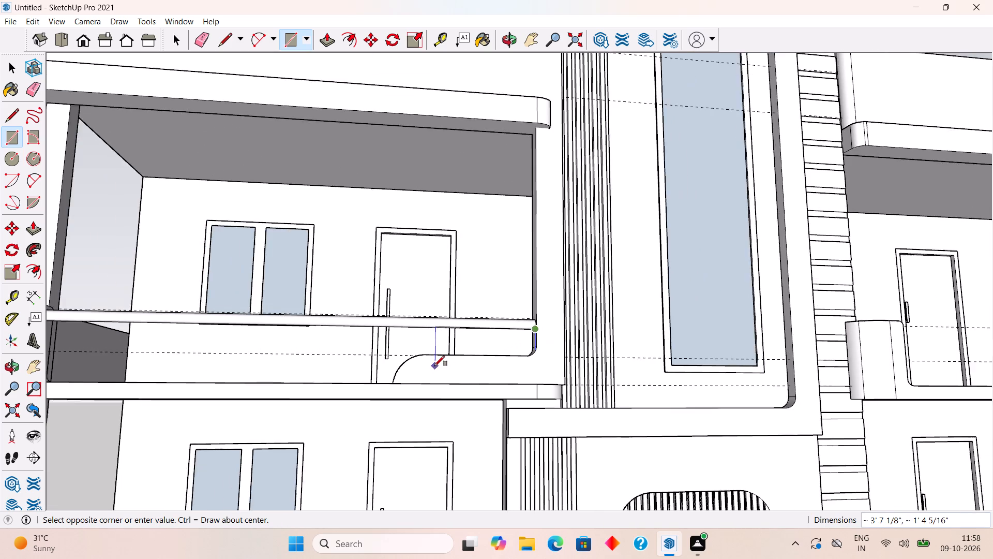
scroll(434, 366, "down", 8)
scroll(365, 367, "up", 4)
scroll(311, 371, "up", 4)
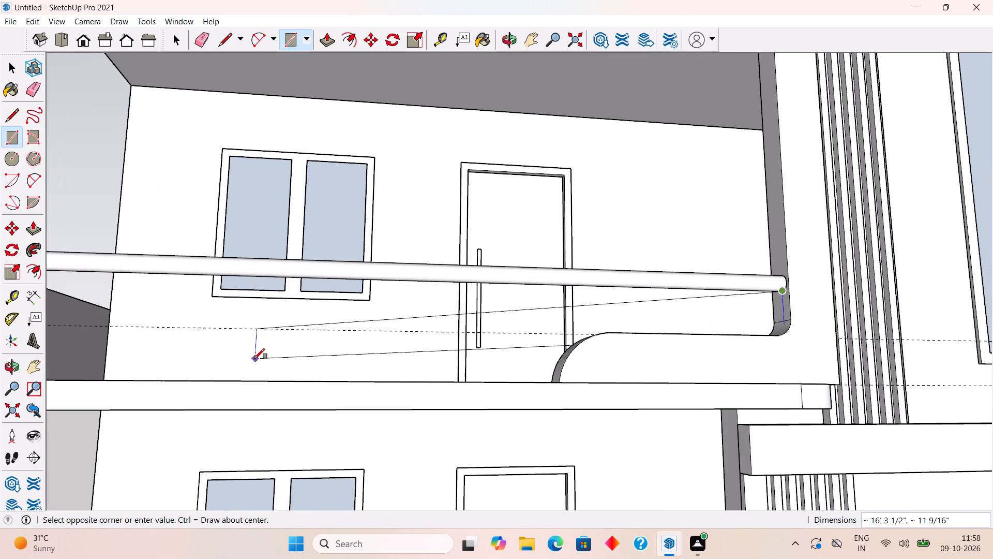
scroll(257, 360, "down", 4)
scroll(129, 361, "up", 2)
scroll(72, 359, "up", 2)
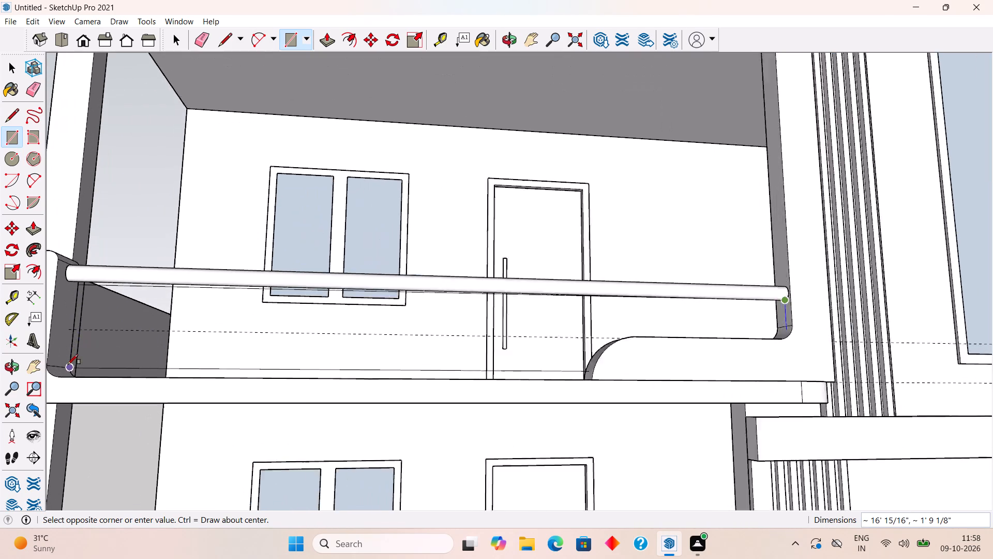
scroll(68, 364, "up", 1)
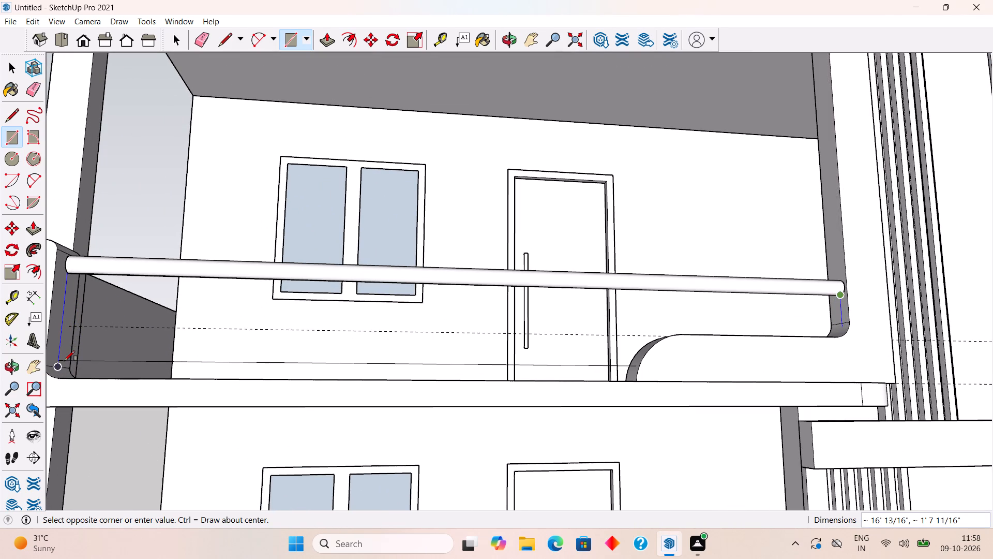
left_click(65, 361)
Group the rectangular panel face below the handrail together with its edges, leaving the handrail out.
middle_click_drag(136, 365, 237, 354)
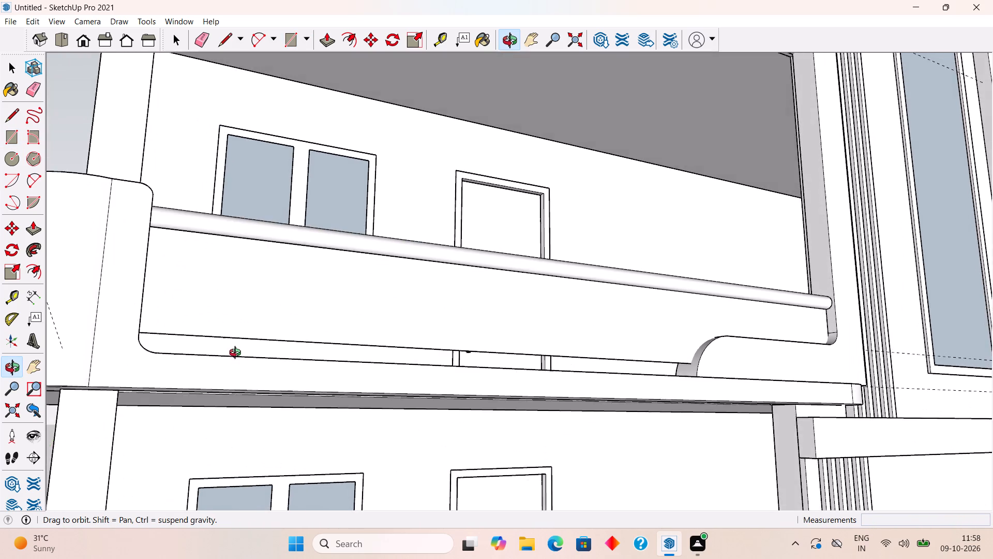
middle_click_drag(237, 354, 202, 386)
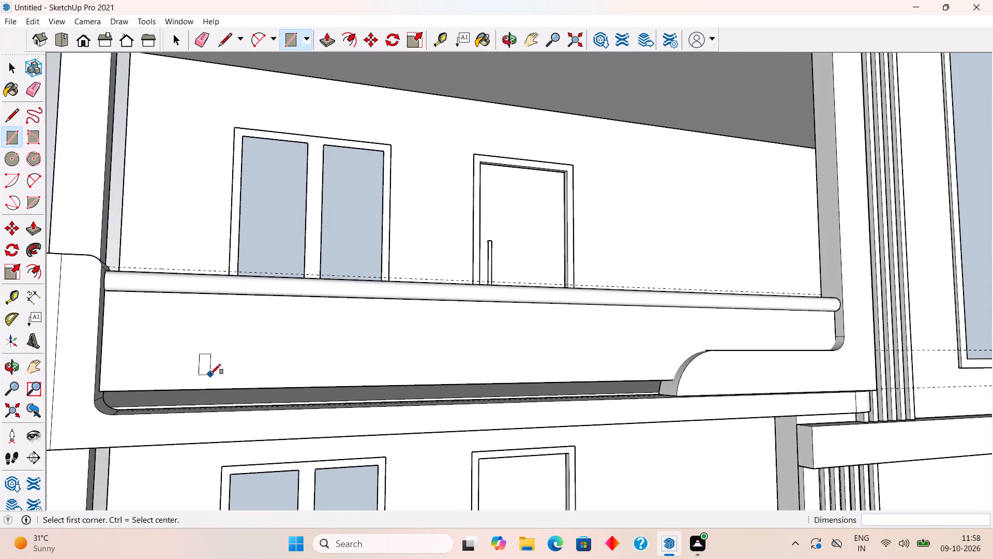
key("space")
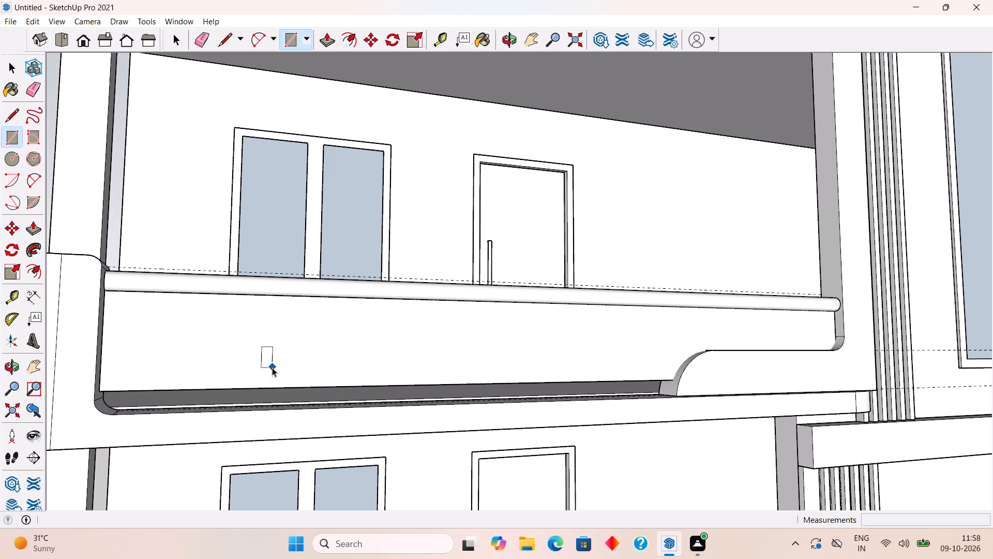
scroll(278, 383, "up", 4)
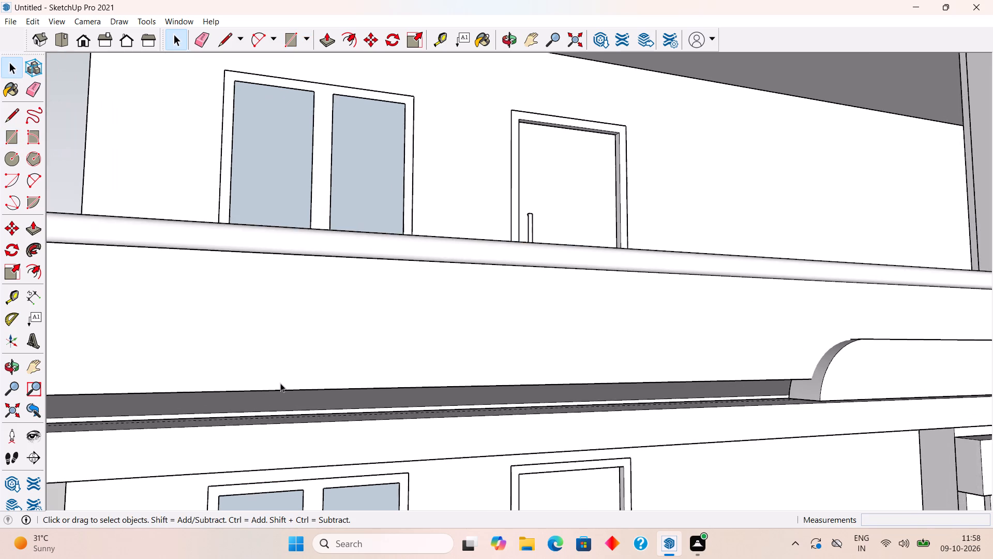
middle_click_drag(281, 373, 281, 326)
scroll(299, 306, "up", 3)
left_click(343, 294)
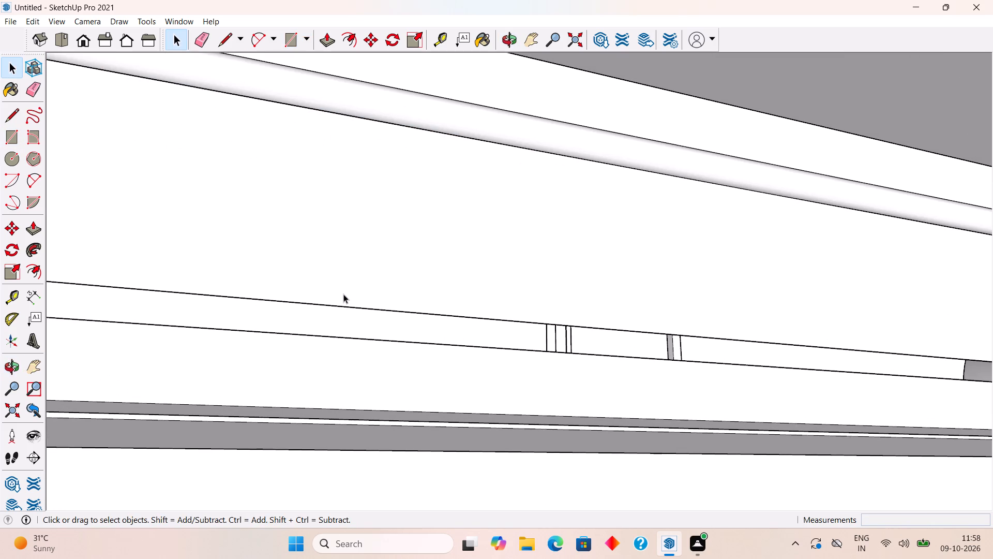
triple_click(343, 293)
double_click(343, 293)
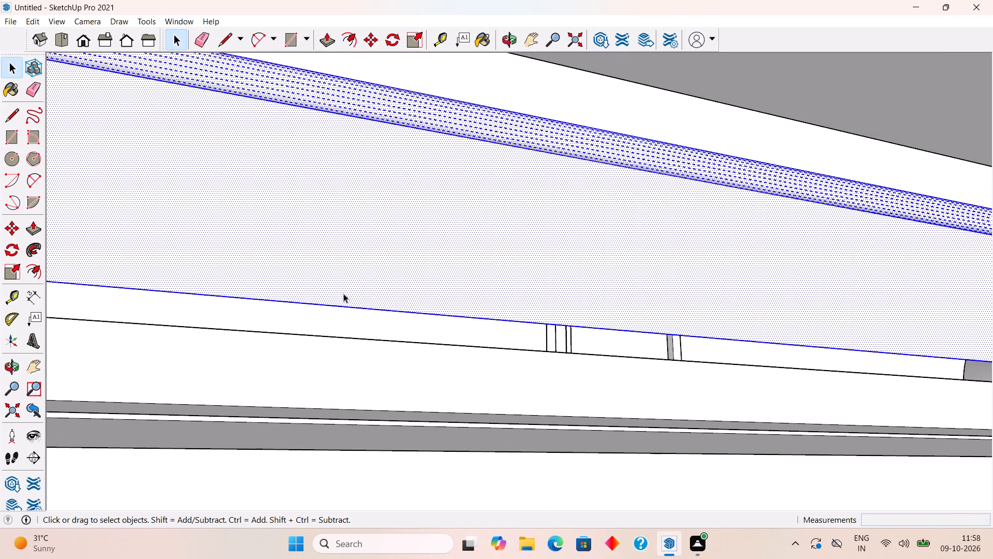
right_click(343, 293)
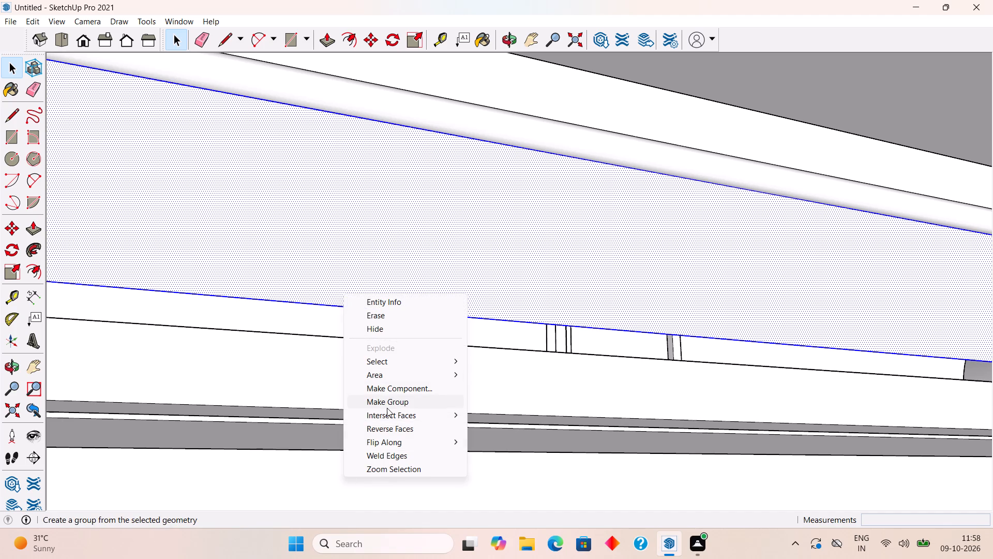
left_click(393, 401)
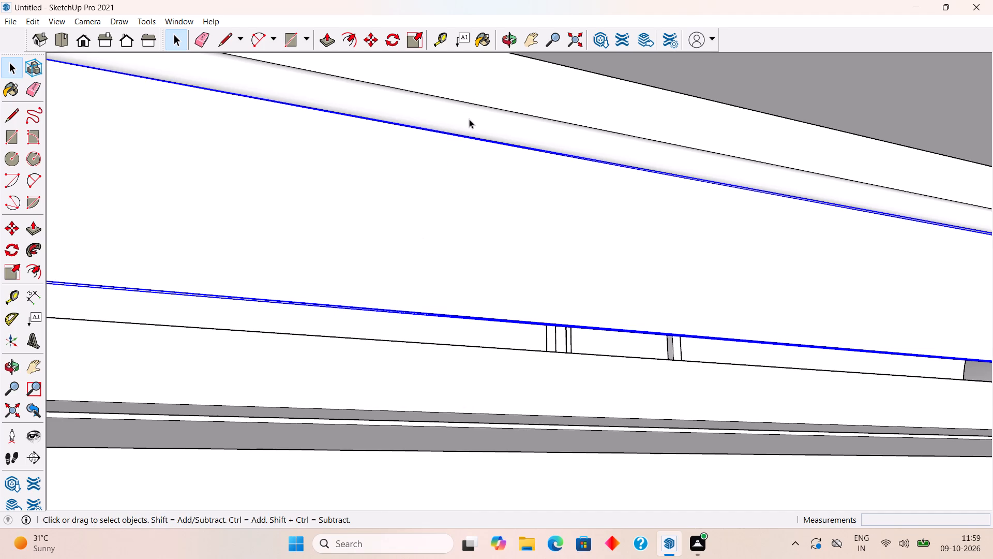
Make the whole round handrail its own group.
triple_click(469, 119)
right_click(469, 119)
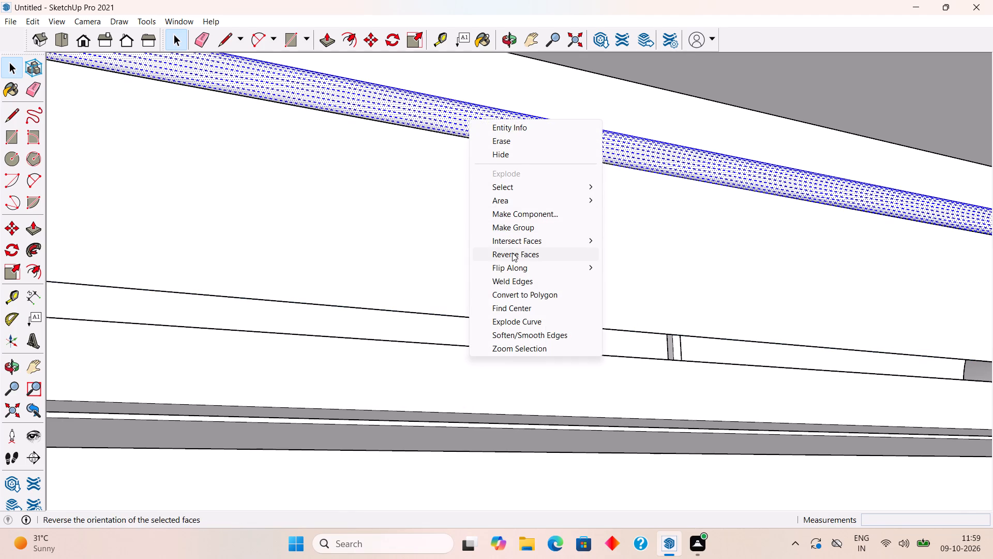
left_click(517, 230)
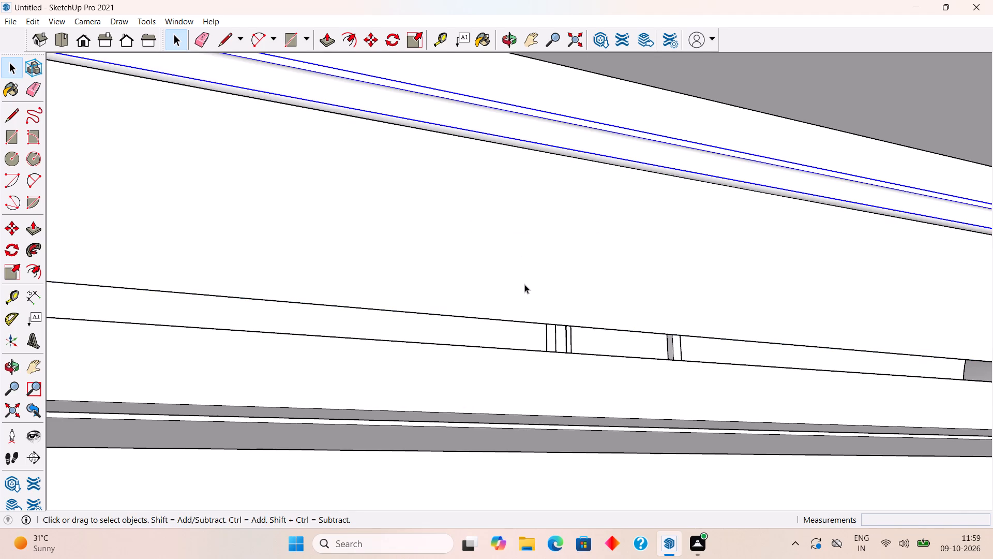
Scale the panel group vertically by about 1.15 so its lower edge reaches down to the balcony band.
scroll(524, 294, "up", 4)
left_click(525, 297)
key("s")
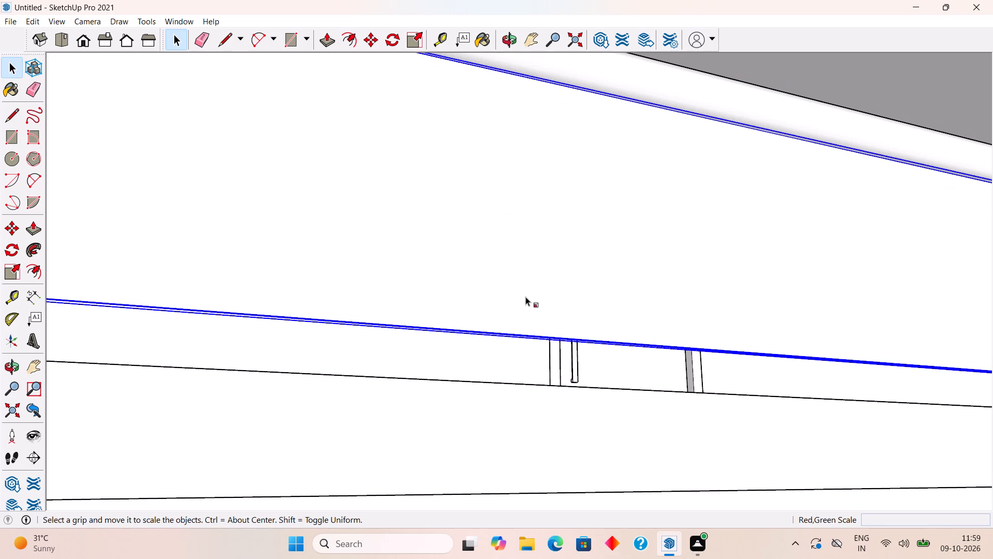
left_click(909, 373)
scroll(912, 374, "up", 5)
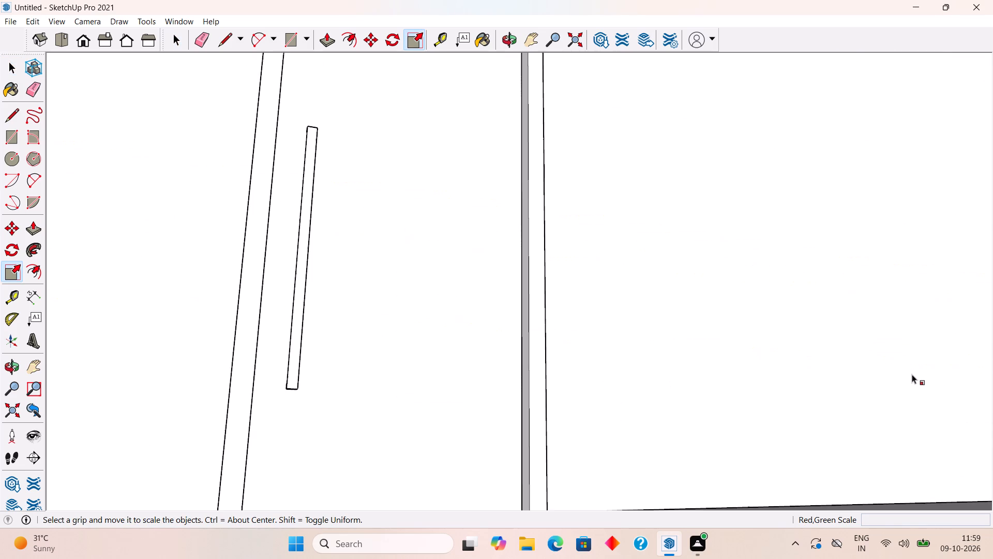
scroll(912, 374, "down", 4)
scroll(914, 373, "up", 1)
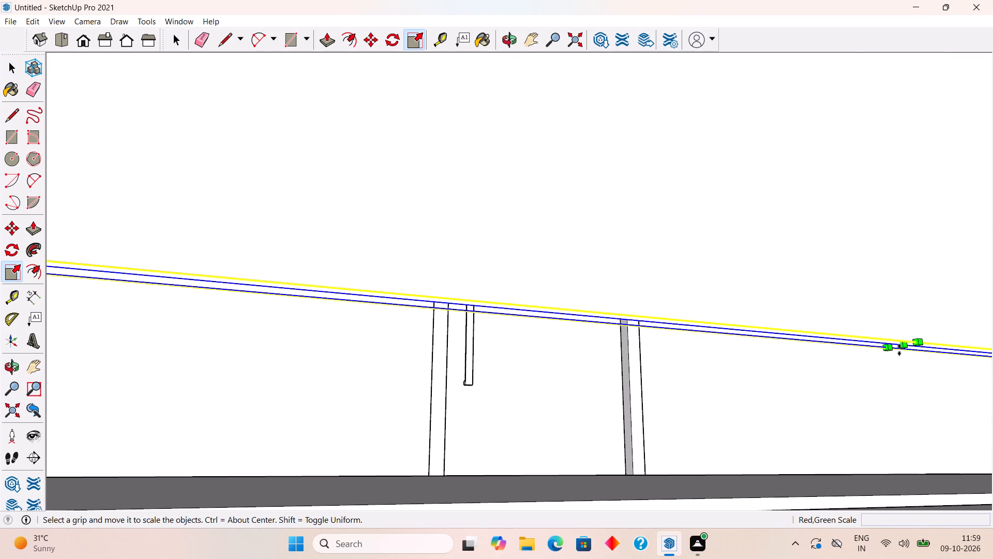
left_click(900, 349)
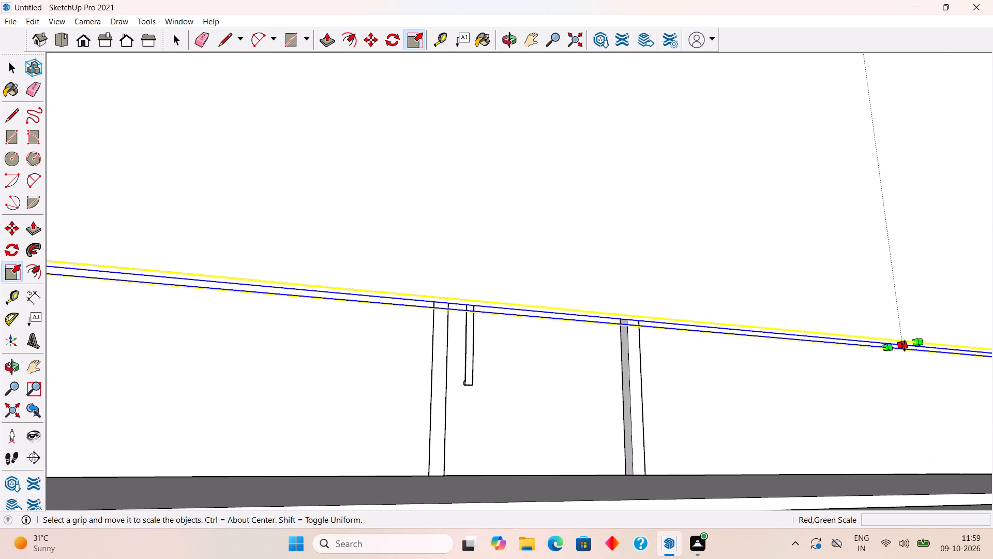
left_click(905, 346)
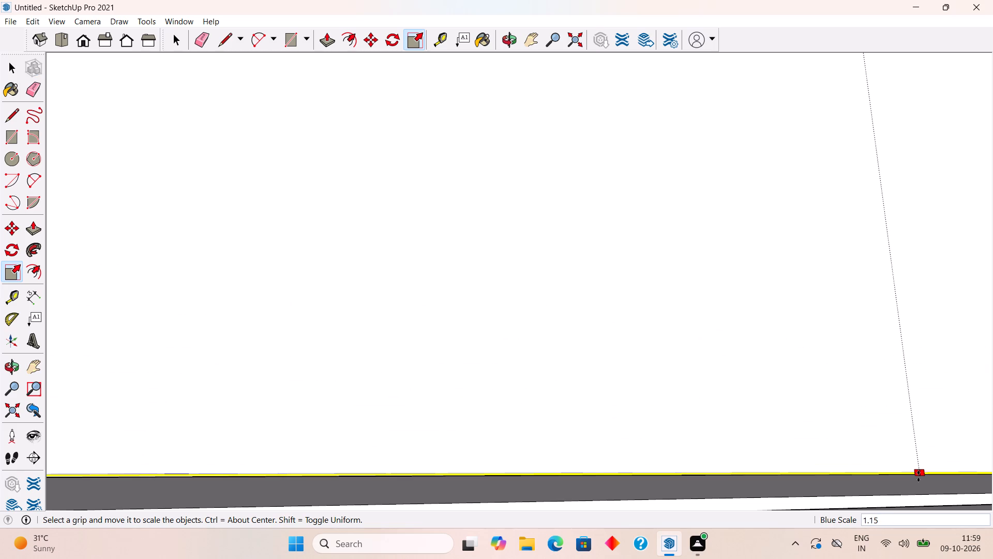
left_click(919, 476)
key("space")
scroll(919, 476, "down", 4)
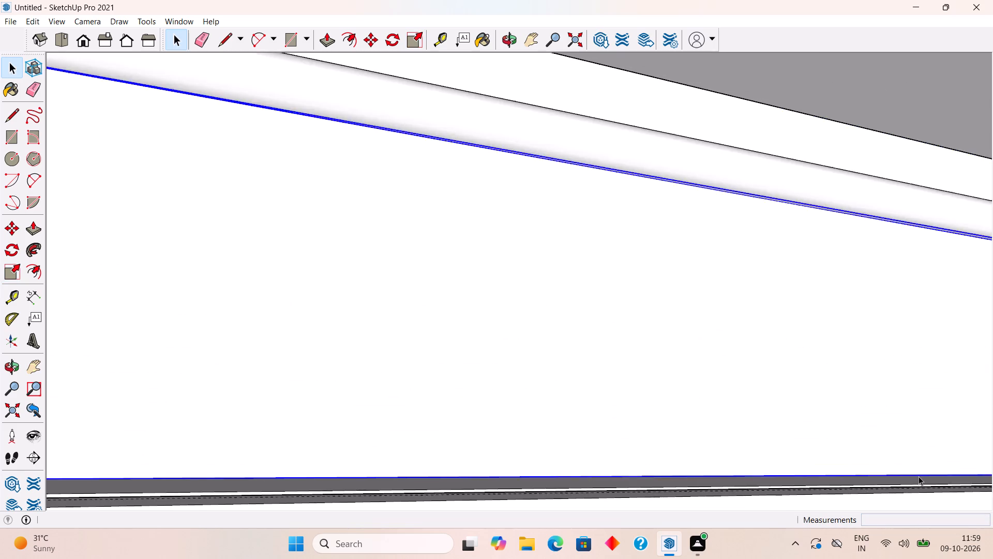
scroll(919, 476, "down", 20)
scroll(919, 476, "down", 1)
left_click(273, 269)
Examine the first house's balcony with its panel and handrail, and the twin house's overall front.
scroll(676, 389, "down", 2)
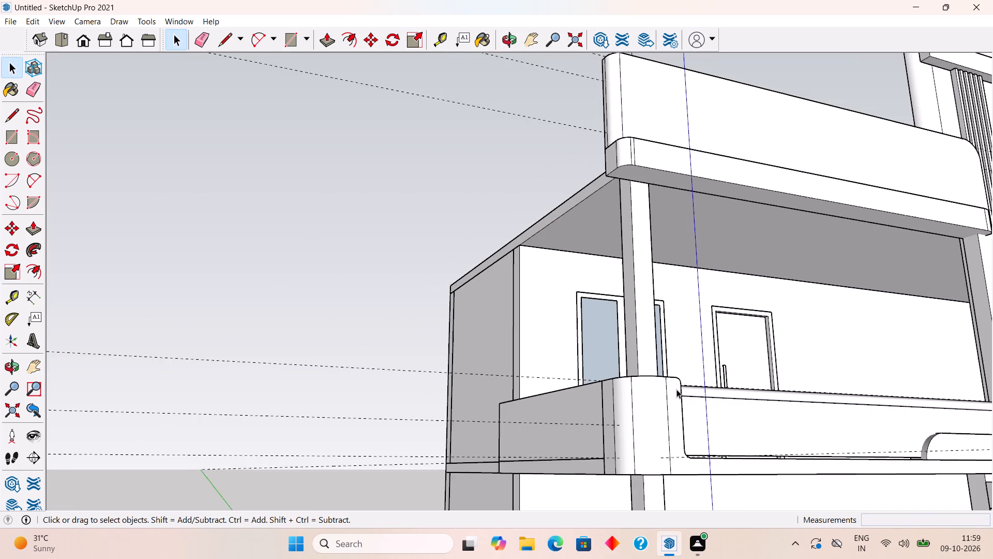
scroll(676, 389, "down", 7)
middle_click_drag(595, 409, 431, 452)
scroll(432, 440, "down", 4)
middle_click_drag(870, 436, 846, 329)
scroll(846, 329, "down", 8)
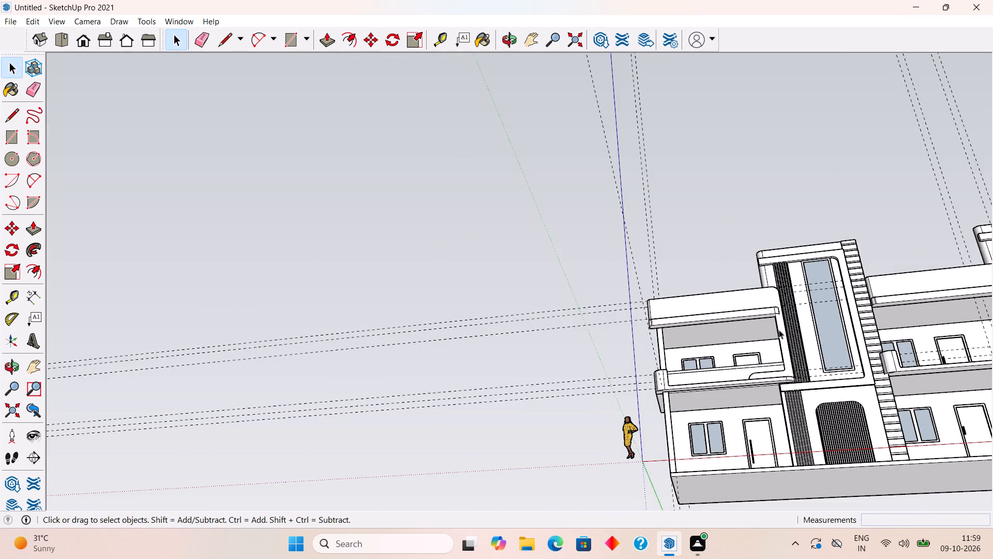
middle_click_drag(766, 347, 786, 445)
middle_click_drag(799, 415, 671, 402, "shift")
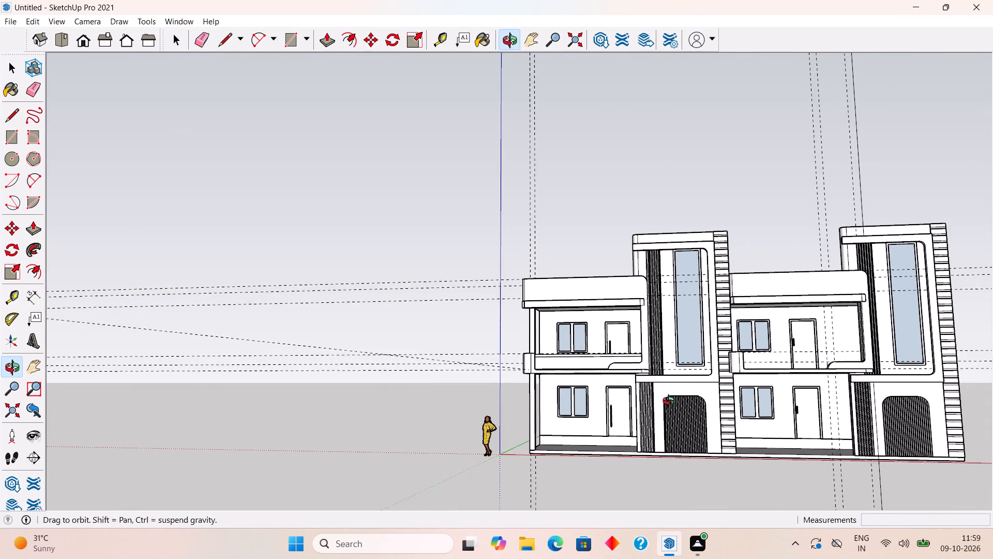
middle_click_drag(671, 402, 671, 411, "shift")
middle_click_drag(804, 449, 897, 449)
Combine the first house's balcony panel and handrail into one group.
scroll(582, 372, "up", 9)
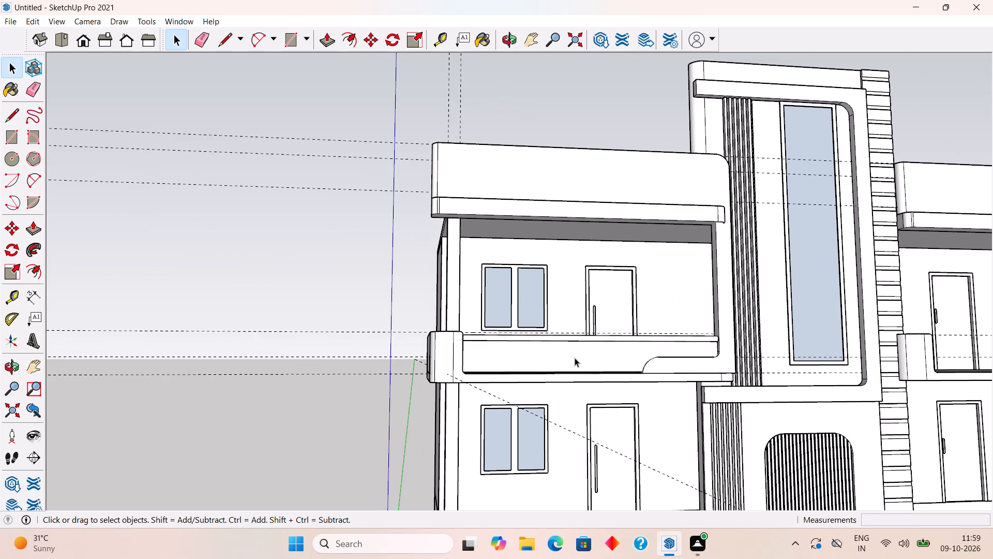
left_click(575, 358)
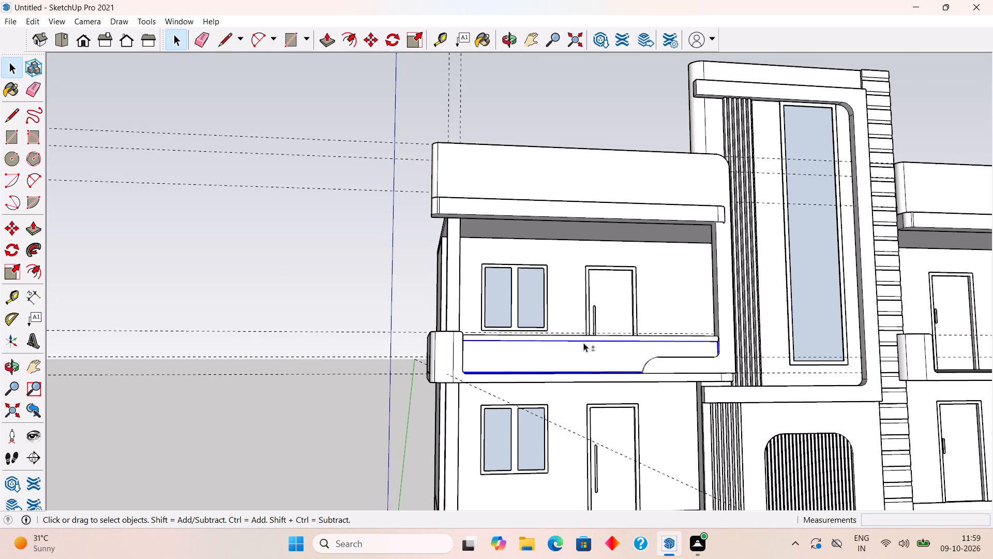
left_click(589, 335, "shift")
right_click(596, 346, "shift")
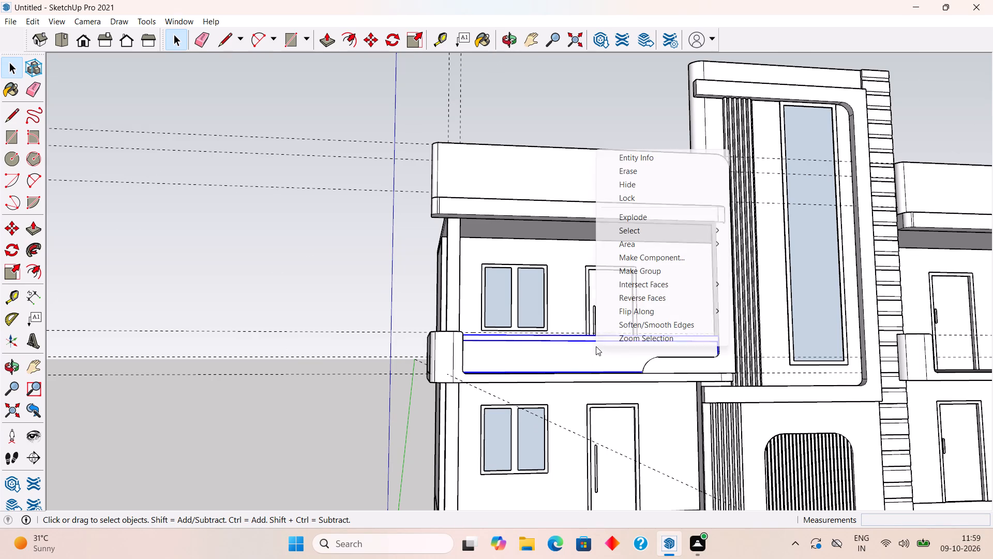
left_click(638, 275, "shift")
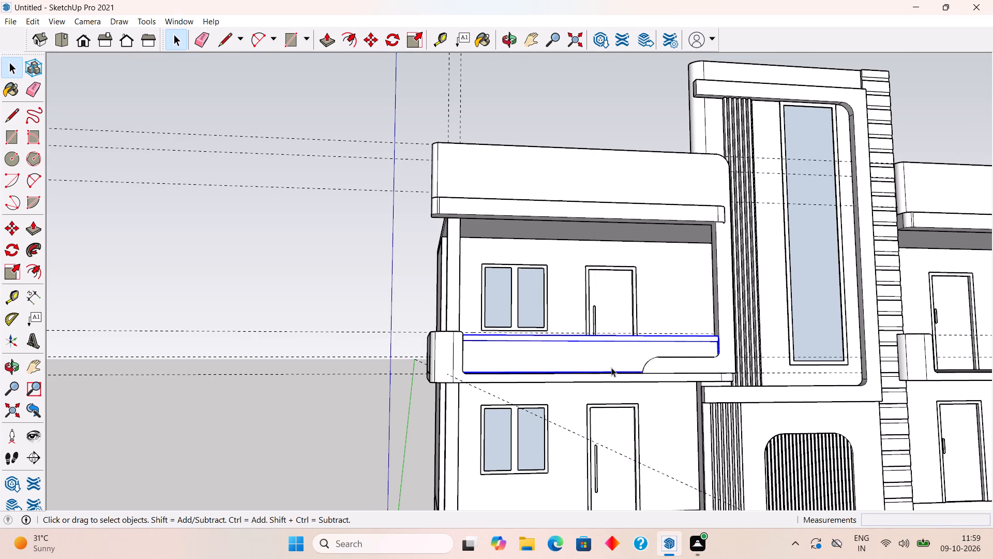
Copy the first house's railing group about 28' 9 15/16" along the red axis onto the second house's balcony.
key("m")
left_click(611, 367)
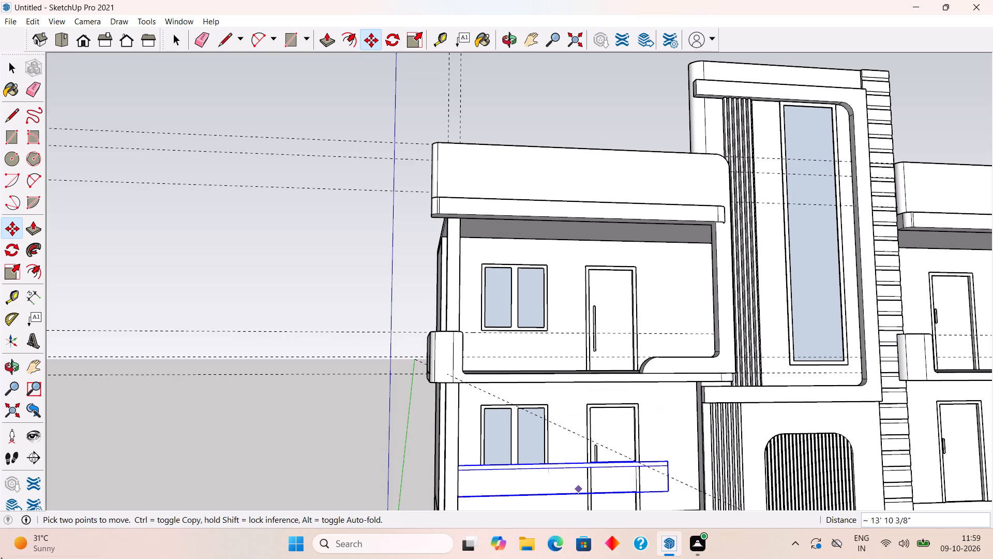
scroll(1, 557, "down", 5)
scroll(218, 350, "down", 5)
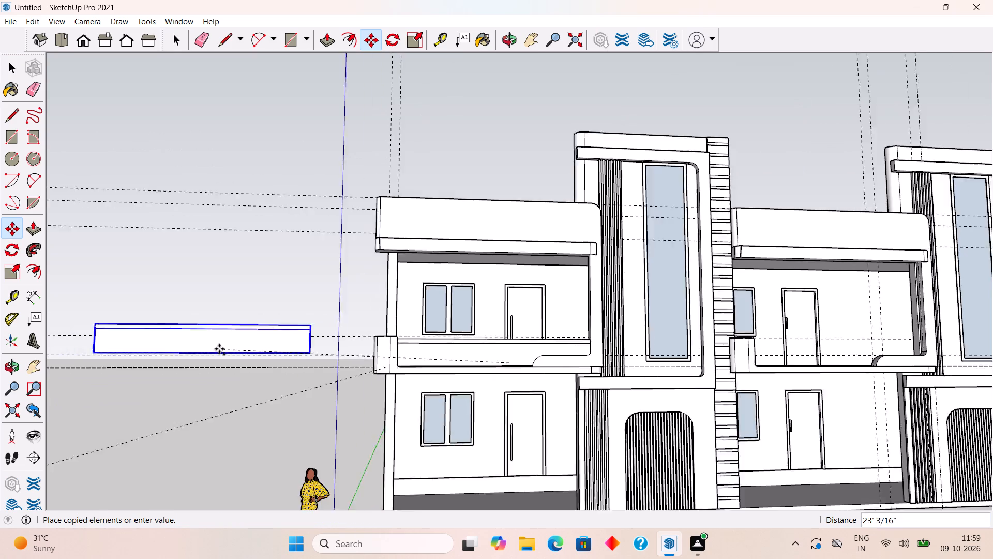
scroll(219, 348, "down", 4)
scroll(4, 556, "up", 2)
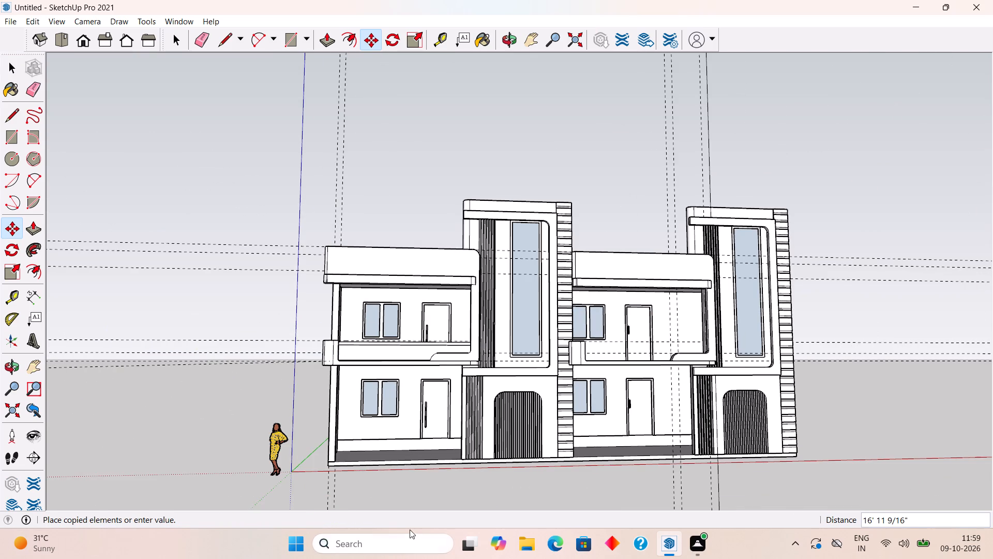
scroll(566, 367, "up", 5)
scroll(665, 344, "up", 5)
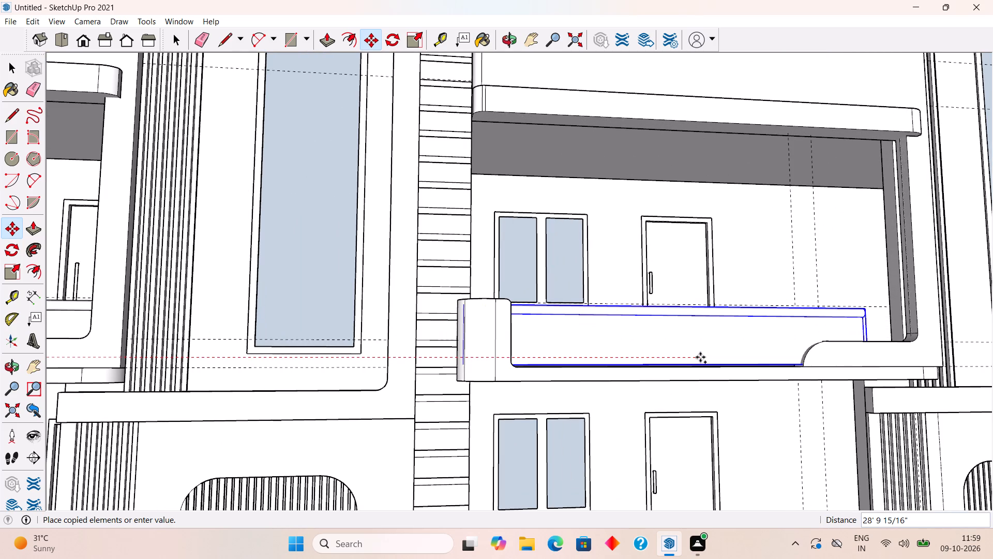
left_click(700, 357)
Move the copied railing about 2' 3 3/16" along the red axis to the tower-side edge of the second balcony opening.
left_click(722, 347)
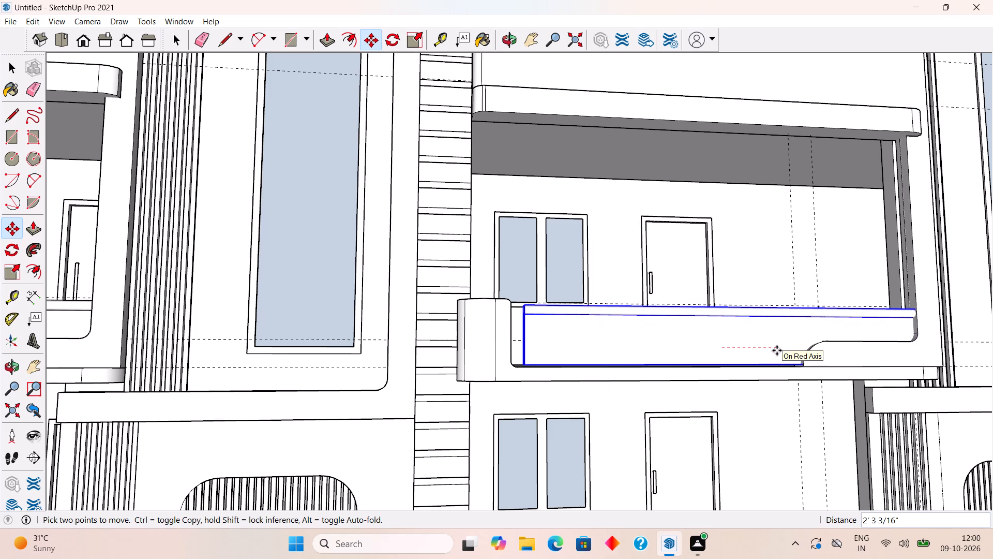
left_click(777, 350)
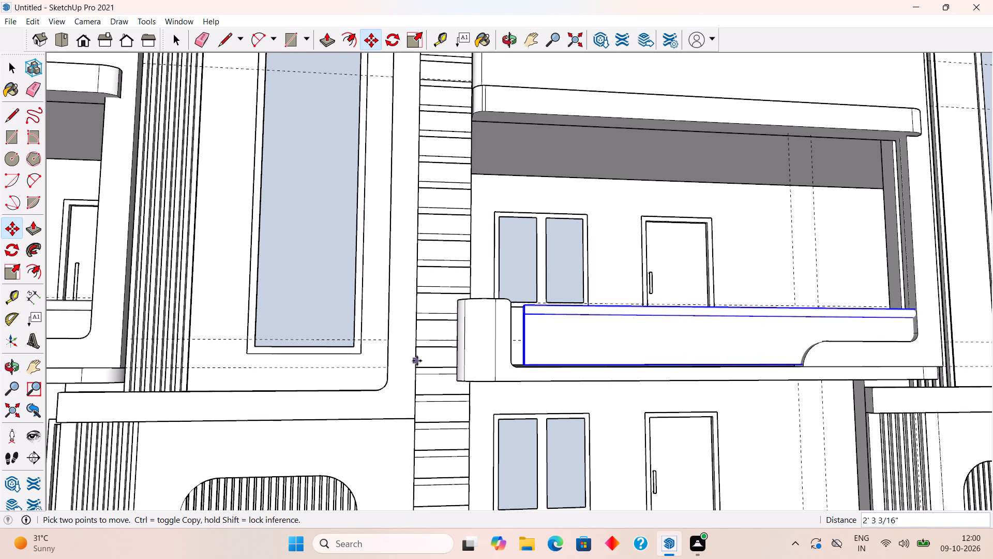
key("space")
Scale the copied railing along the red axis by about 1.04 so its free end meets the balcony's rounded end block.
key("s")
scroll(490, 318, "up", 6)
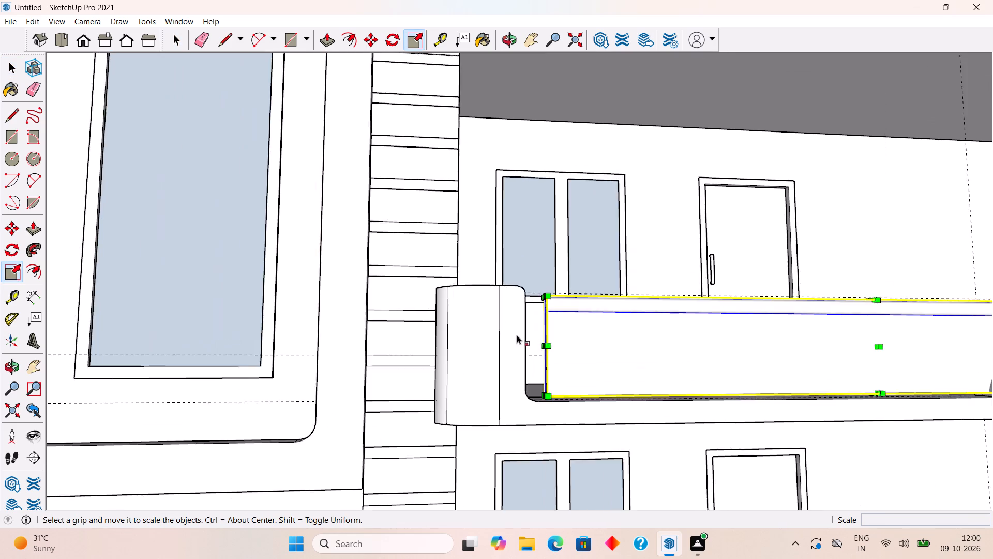
scroll(517, 335, "up", 5)
middle_click_drag(560, 365, 586, 388)
scroll(596, 393, "up", 4)
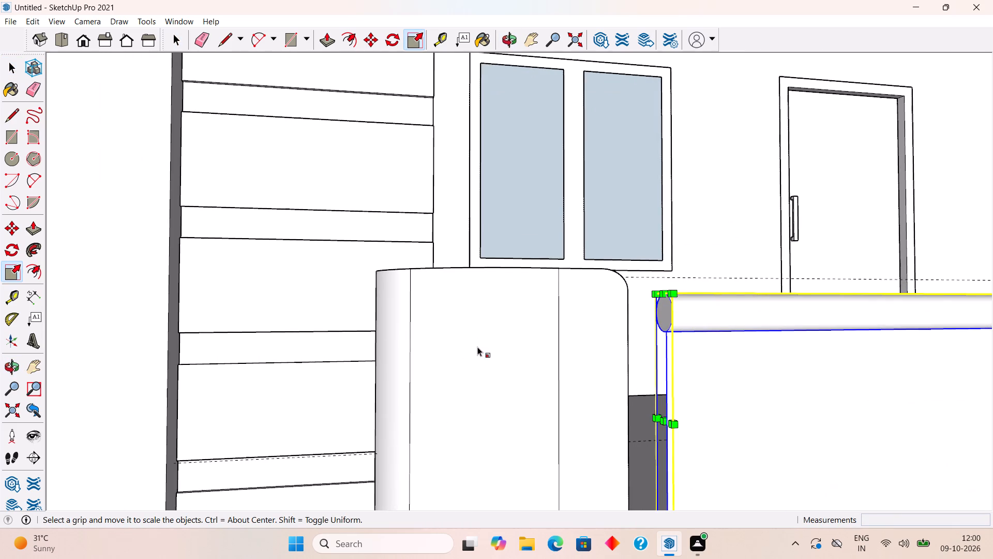
left_click(663, 425)
left_click(625, 431)
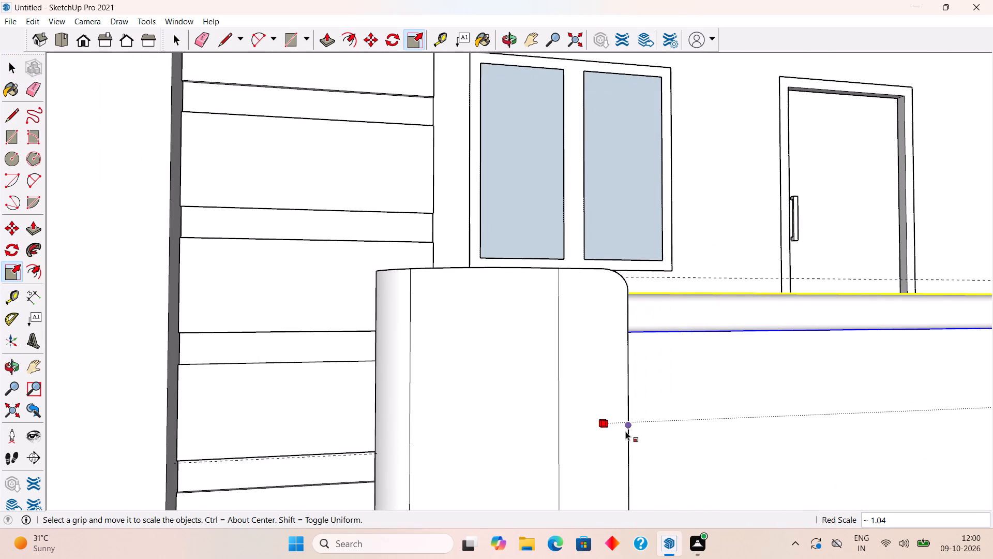
key("space")
scroll(619, 438, "down", 20)
scroll(619, 438, "down", 6)
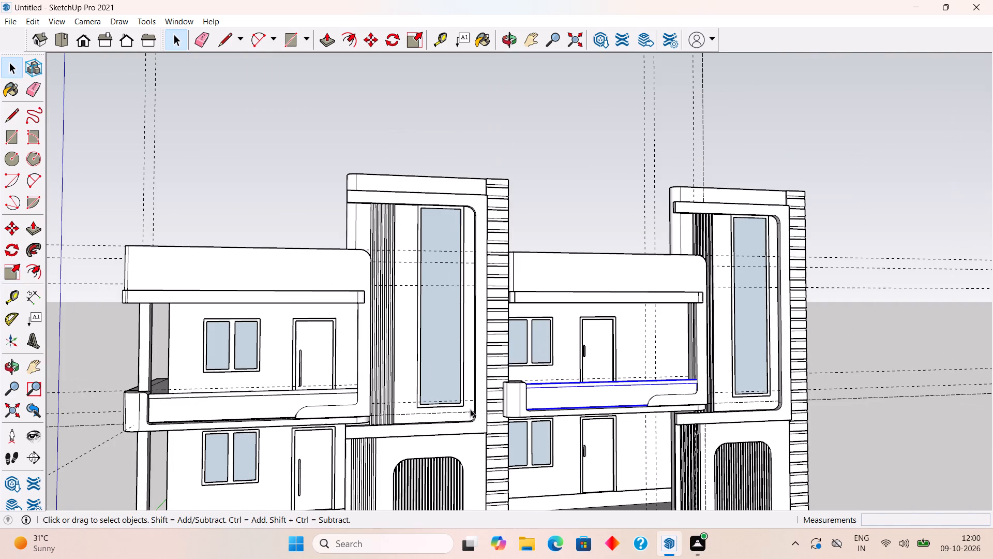
Examine both balconies with their railings and the twin house's overall front from several angles.
left_click(544, 218)
middle_click_drag(522, 428, 370, 444)
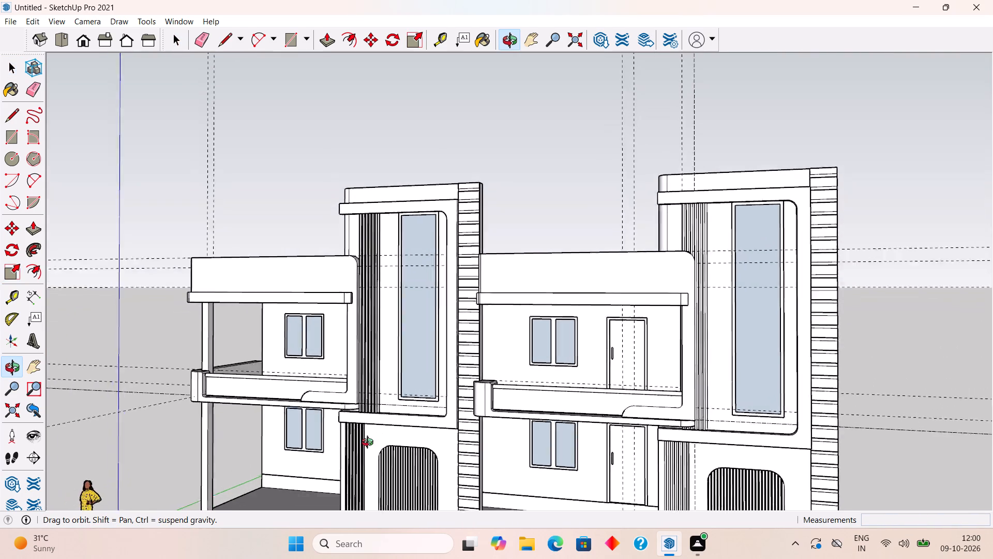
middle_click_drag(370, 444, 336, 508)
scroll(40, 496, "up", 5)
middle_click_drag(279, 438, 281, 442)
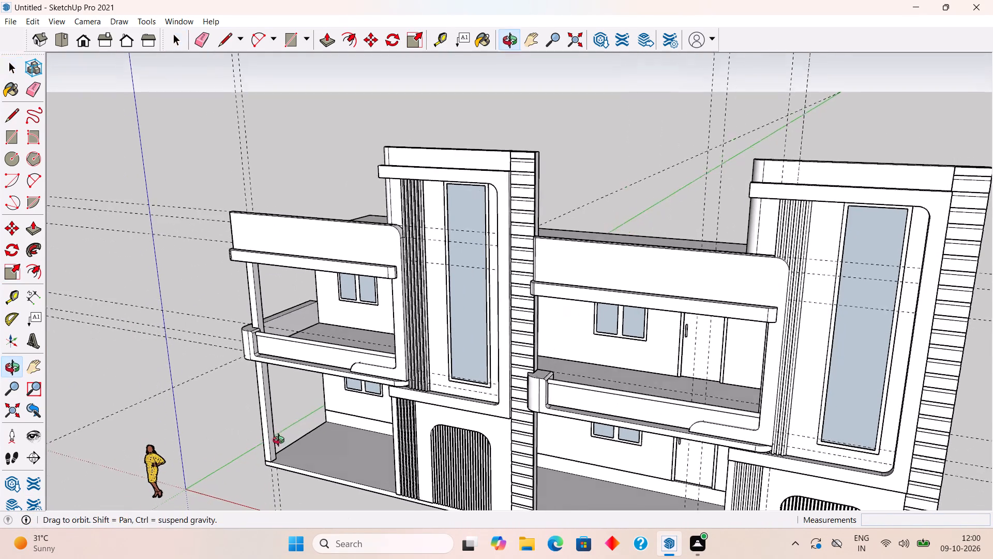
middle_click_drag(281, 442, 583, 514)
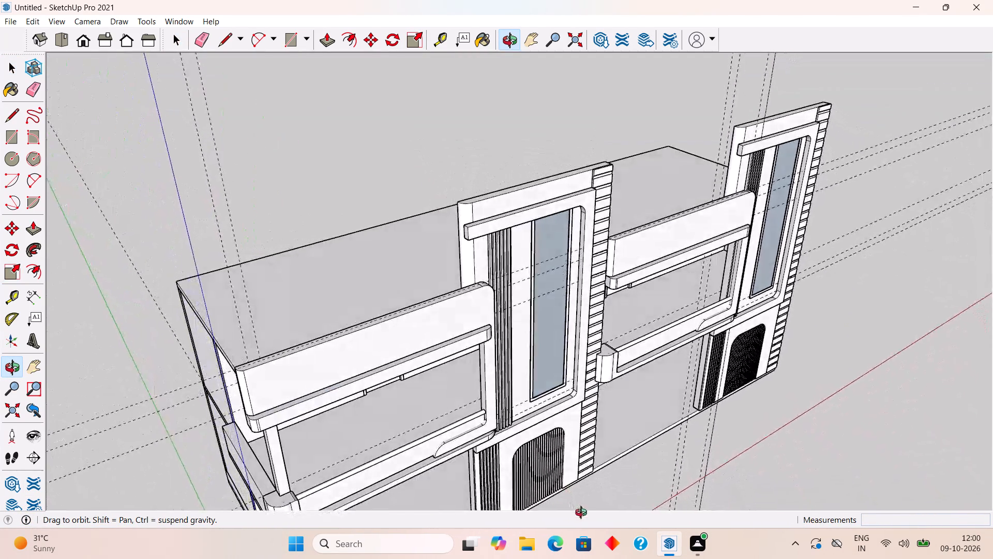
middle_click_drag(583, 514, 411, 405)
scroll(411, 405, "down", 8)
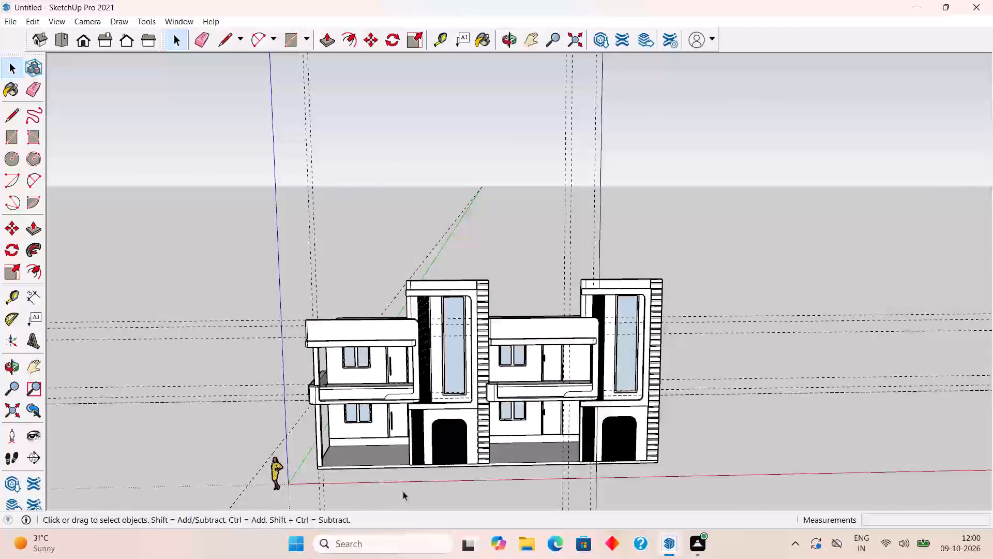
scroll(402, 486, "up", 6)
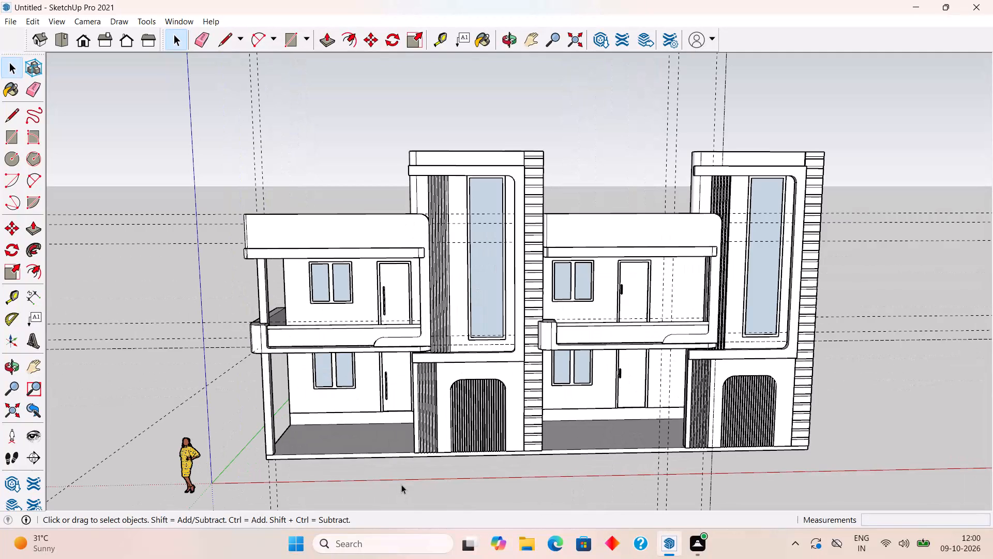
Inside the first house's tower frame group, draw a 6" line across the lower ledge's top face beneath the balcony band.
scroll(360, 347, "up", 5)
scroll(400, 368, "up", 7)
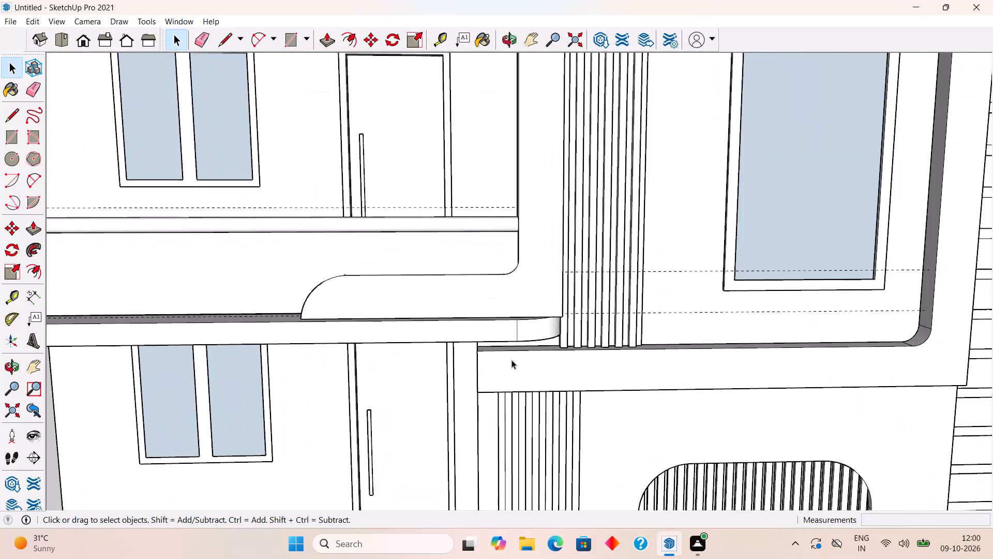
scroll(511, 360, "up", 2)
middle_click_drag(520, 329, 542, 345)
scroll(542, 352, "up", 10)
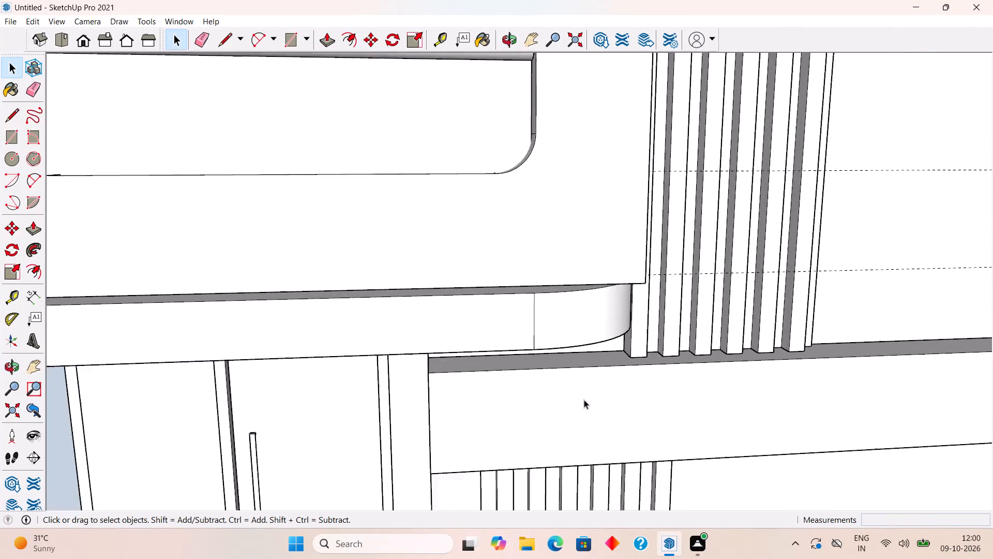
scroll(584, 400, "up", 3)
triple_click(585, 402)
scroll(544, 309, "up", 9)
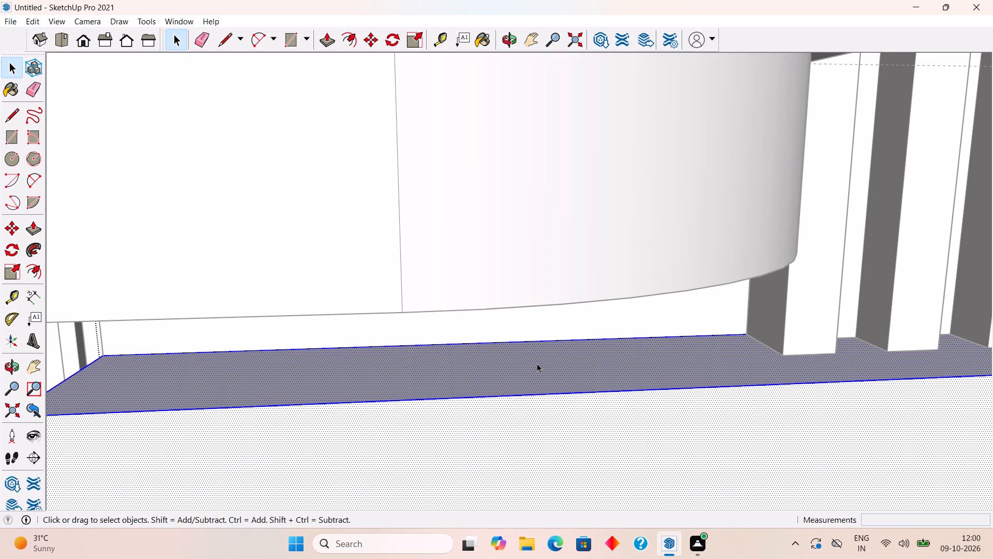
scroll(523, 363, "down", 1)
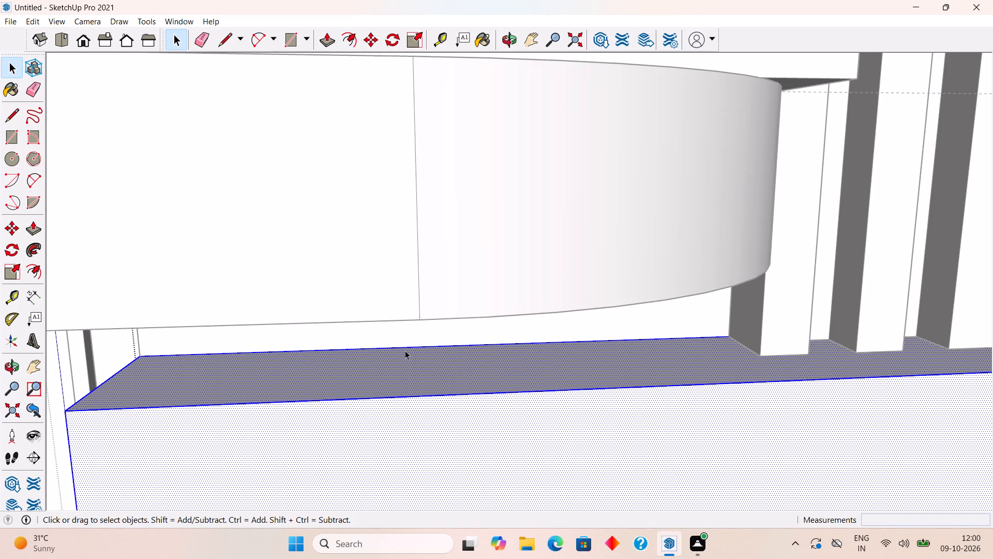
key("r")
left_click(433, 344)
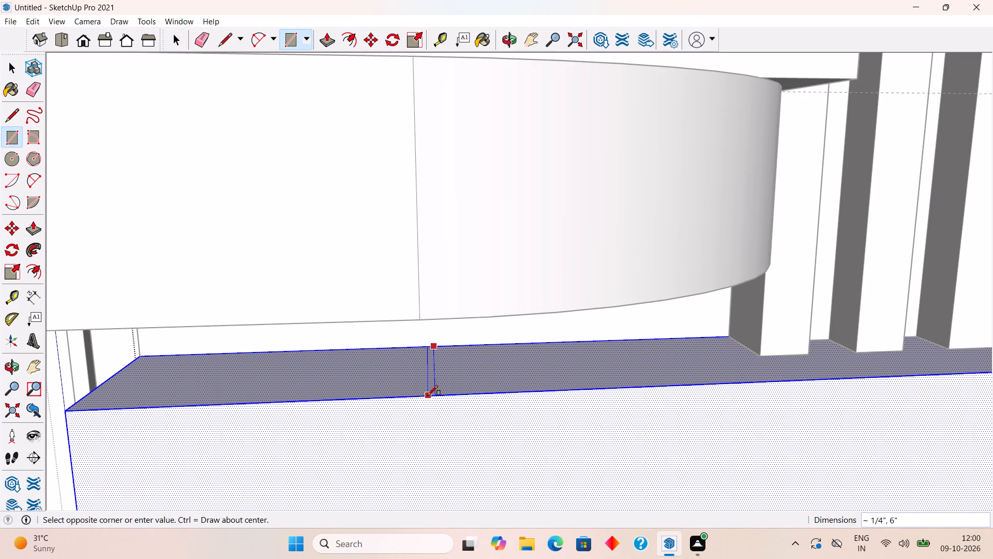
key("l")
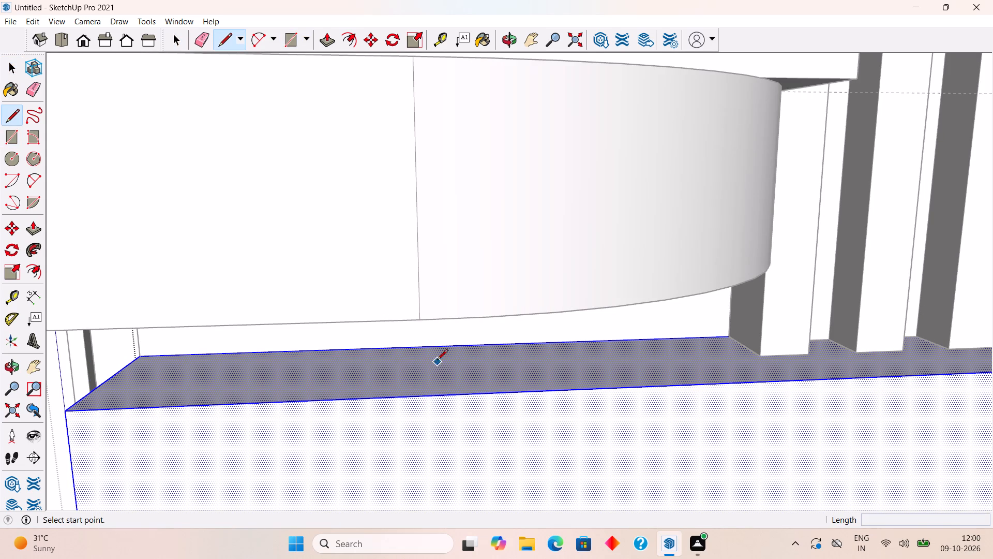
left_click(437, 348)
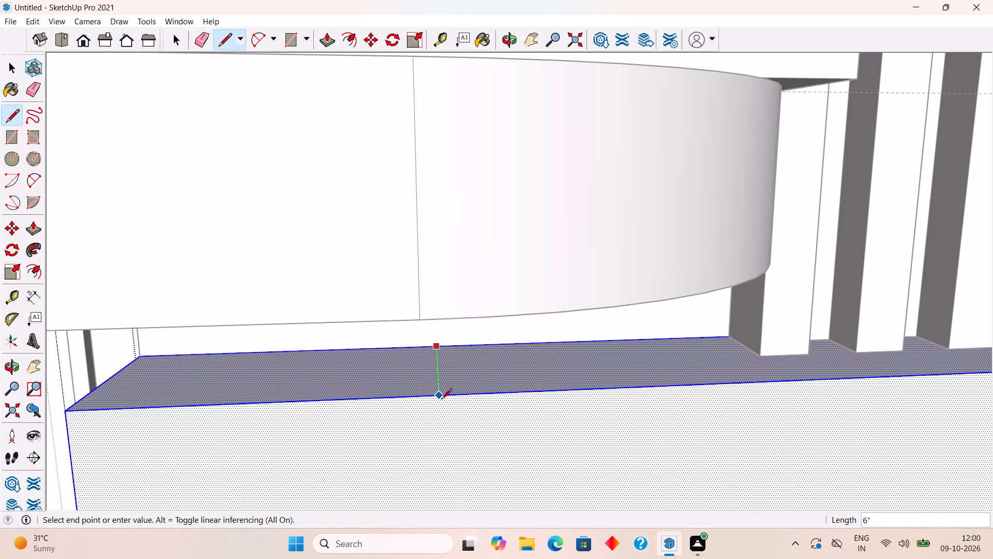
left_click(441, 400)
Push/Pull the ledge section on the balcony side of the line up about 2 7/16" to the balcony band's underside, and close the group.
key("p")
left_click(397, 377)
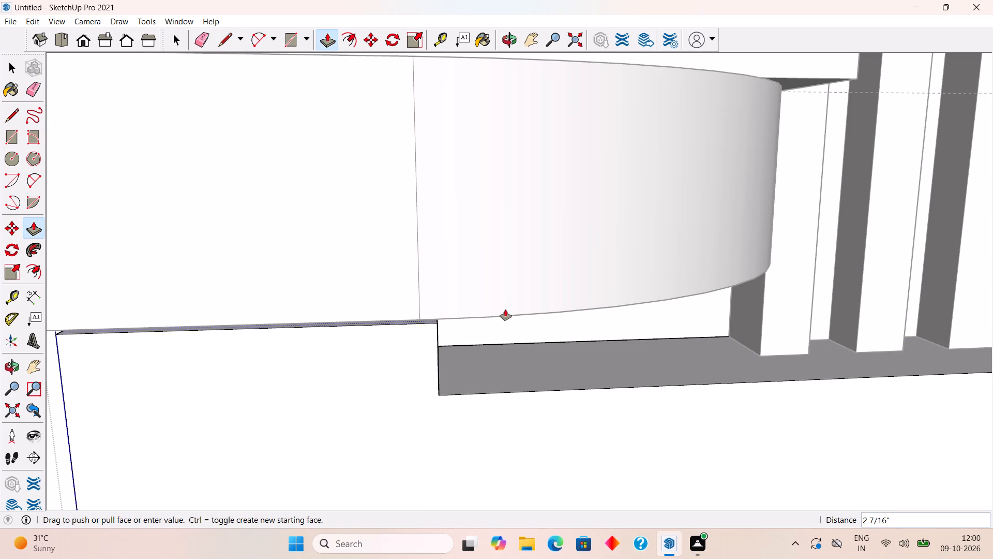
left_click(520, 312)
key("space")
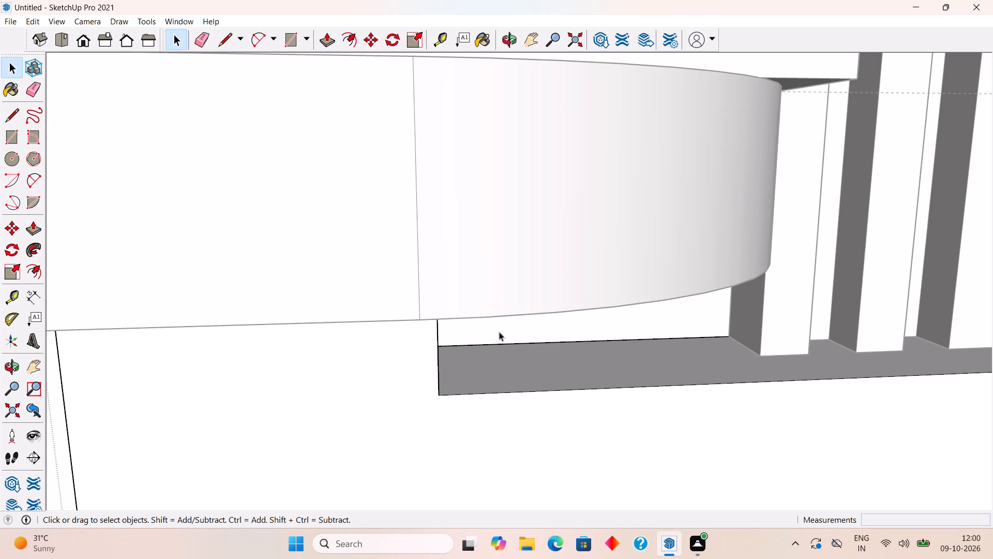
scroll(457, 337, "down", 18)
scroll(460, 376, "down", 7)
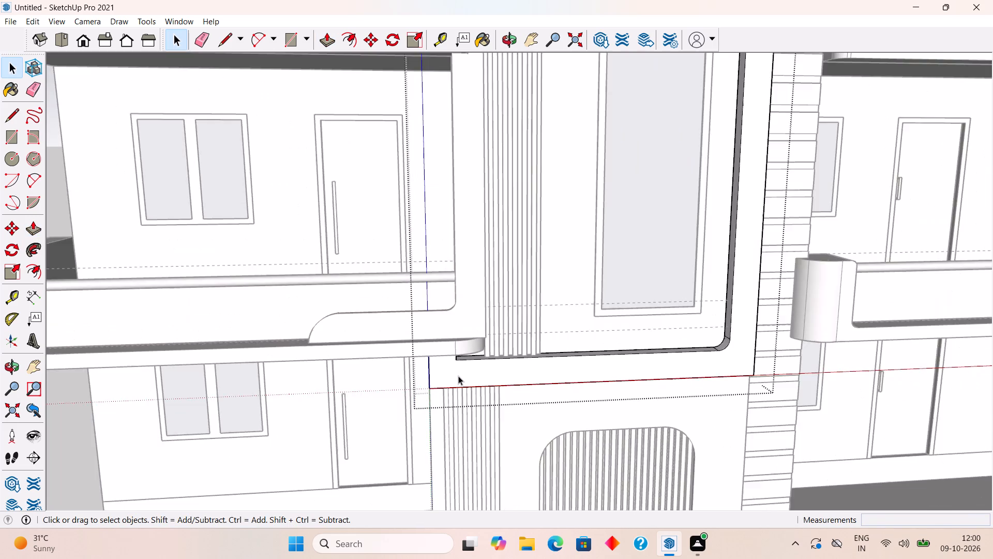
scroll(458, 376, "down", 10)
scroll(904, 345, "up", 4)
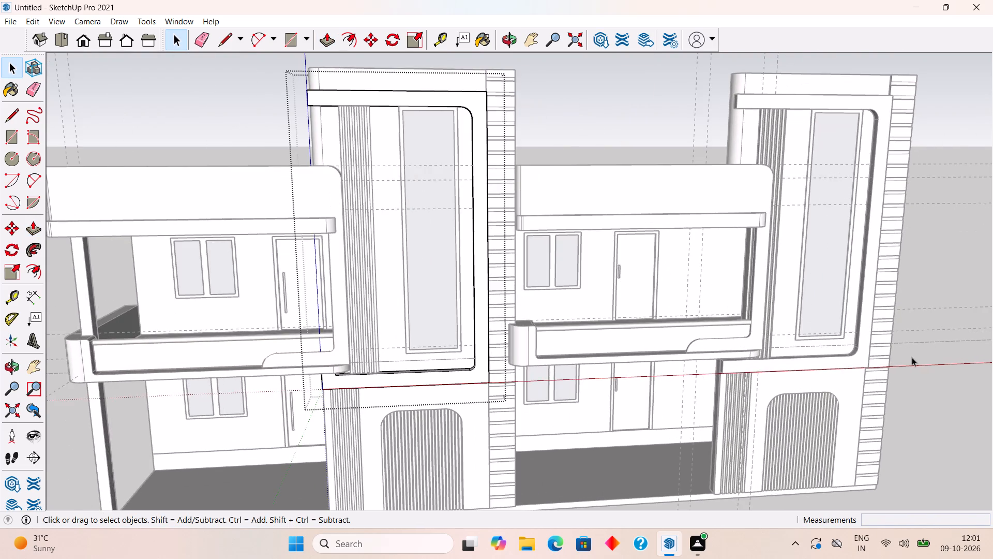
scroll(910, 357, "up", 1)
middle_click_drag(902, 355, 801, 303)
scroll(801, 303, "up", 1)
left_click(966, 354)
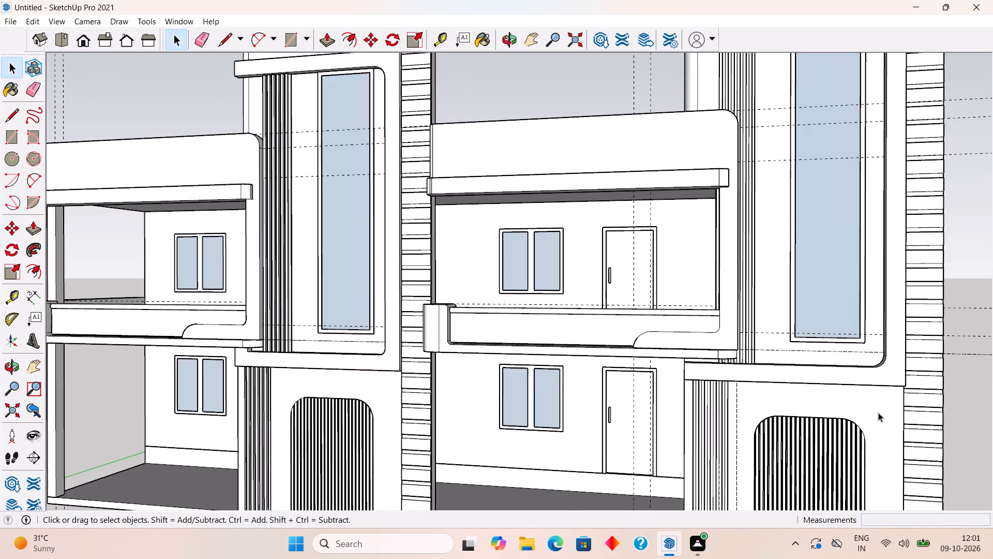
Inside the second house's tower frame group, draw a 6" line across the lower ledge's top face beneath the balcony band.
scroll(701, 342, "up", 10)
middle_click_drag(756, 374, 766, 347)
double_click(774, 378)
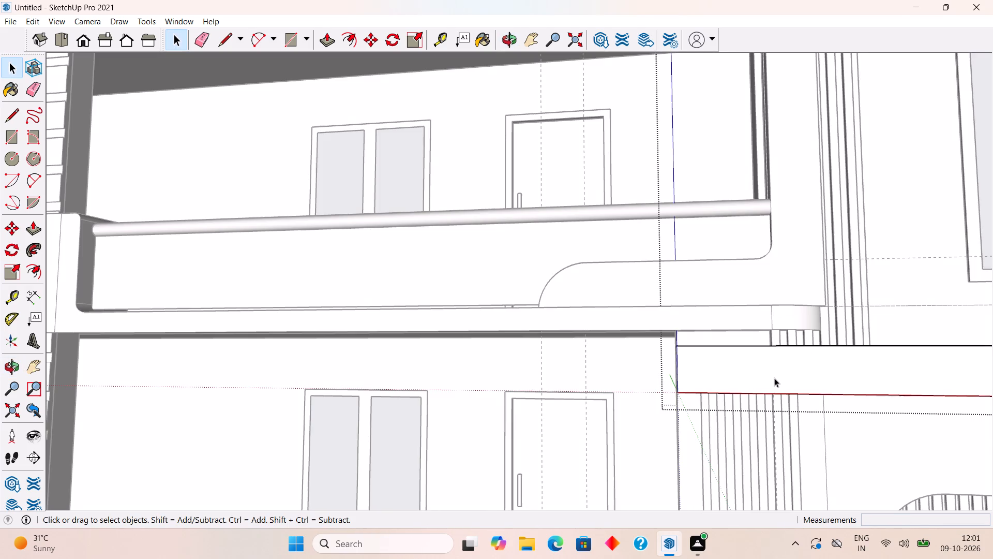
left_click(773, 374)
middle_click_drag(736, 273, 742, 358)
scroll(753, 433, "up", 9)
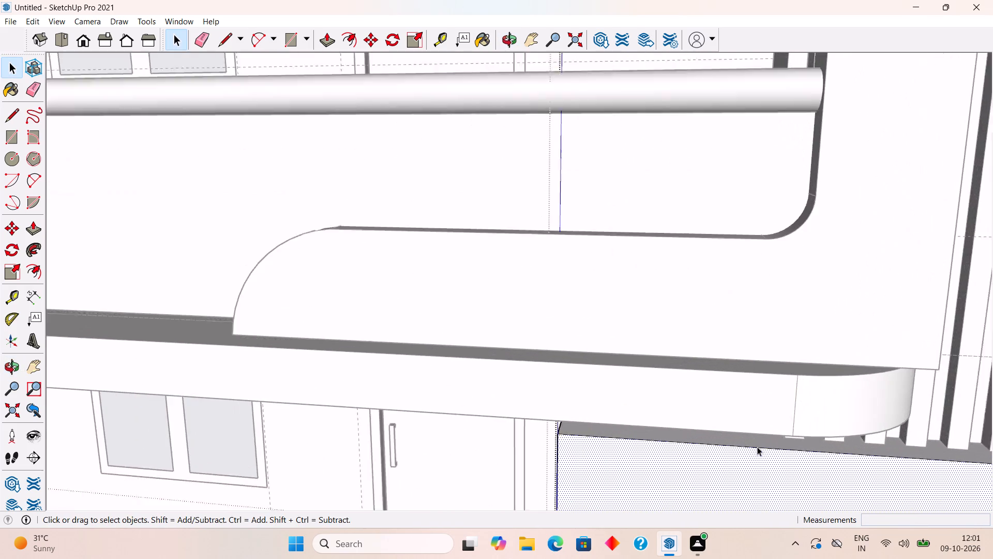
scroll(757, 447, "up", 3)
middle_click_drag(750, 407, 742, 352)
scroll(735, 424, "up", 4)
scroll(698, 455, "up", 2)
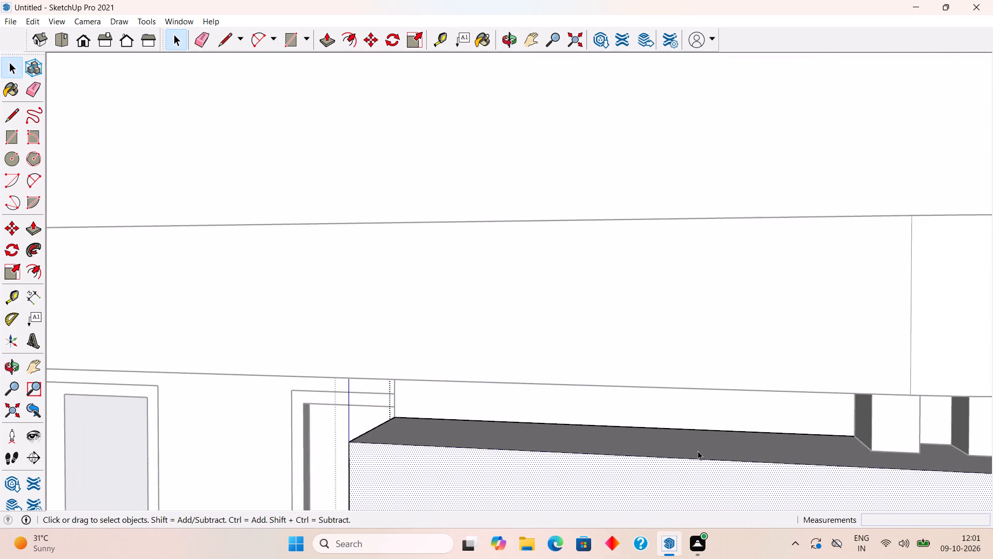
key("l")
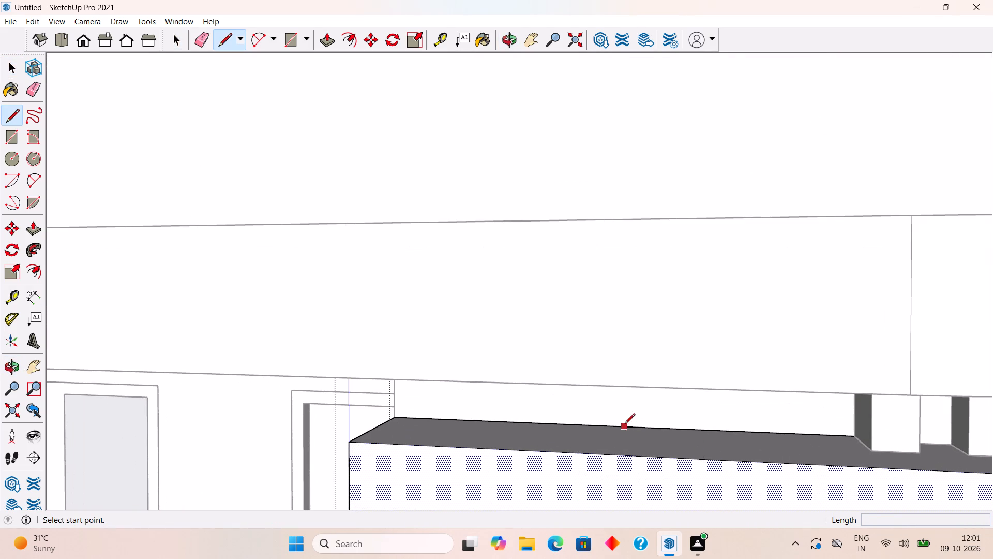
left_click(607, 424)
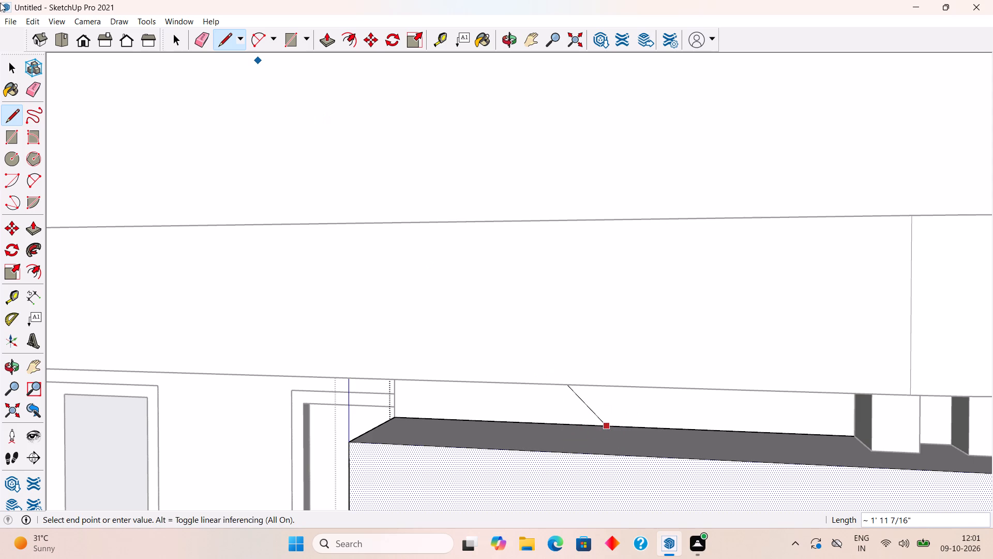
left_click(591, 458)
Push/Pull the second tower frame's ledge section on the balcony side of the line up 4" to the balcony band's underside, and close the group.
key("p")
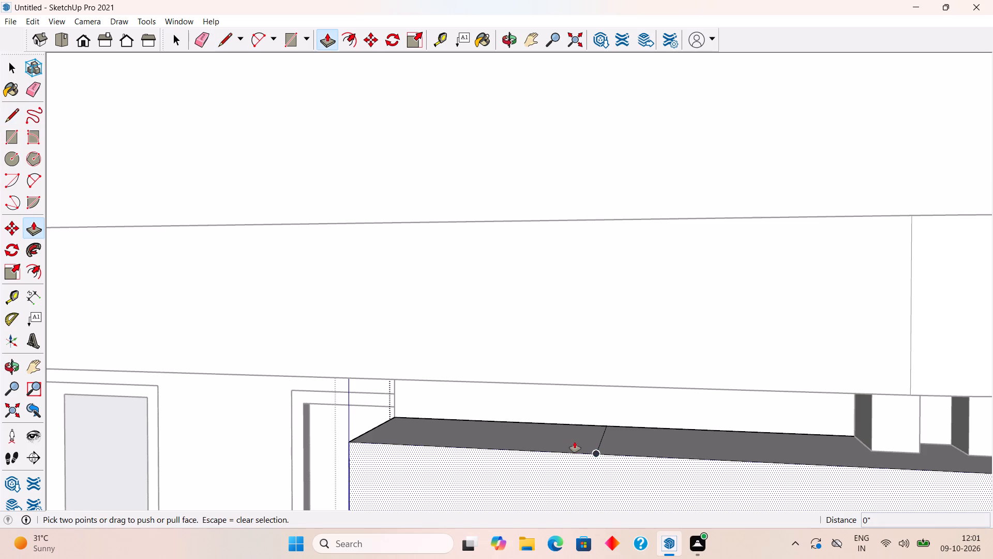
left_click(575, 442)
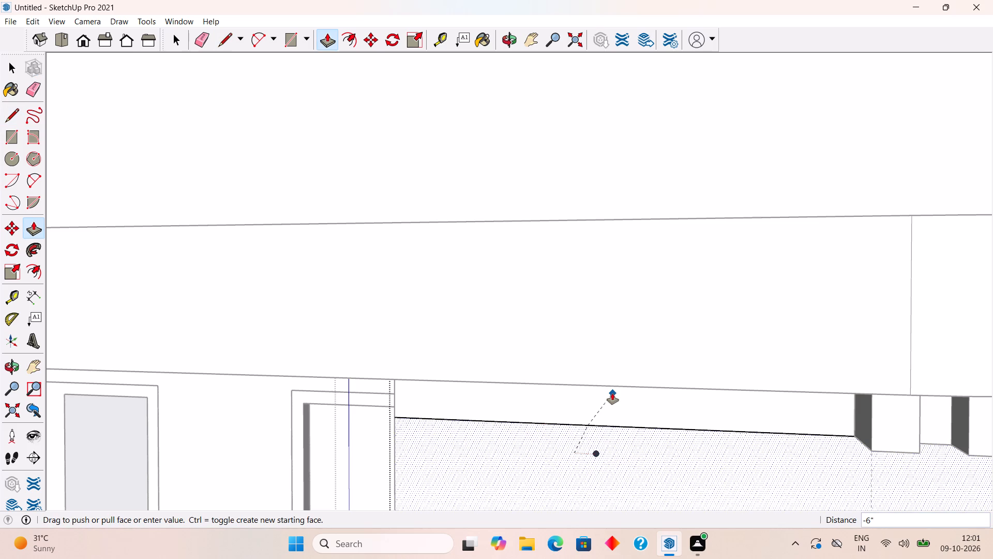
key("space")
left_click(553, 439)
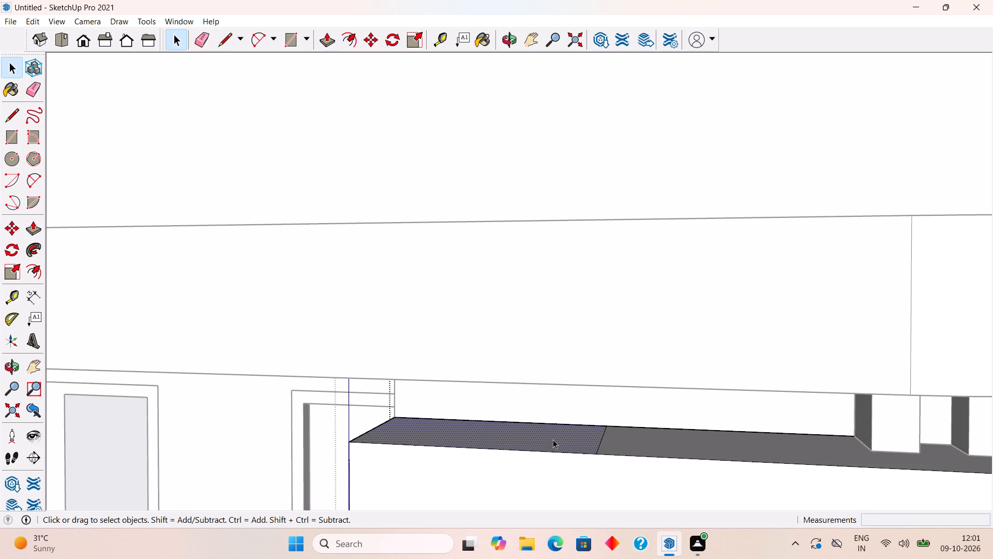
key("p")
left_click(553, 439)
left_click(665, 385)
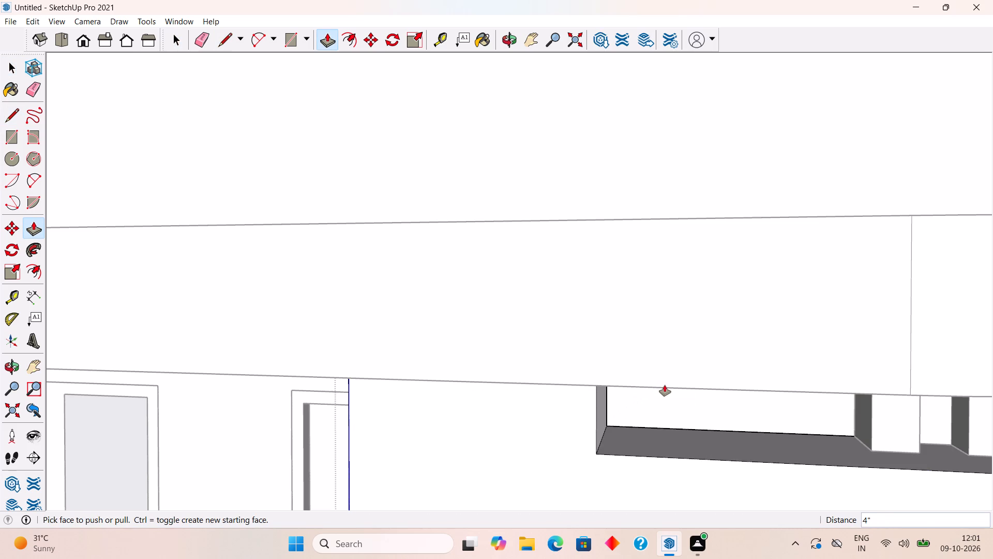
key("space")
scroll(642, 468, "down", 20)
scroll(642, 468, "down", 10)
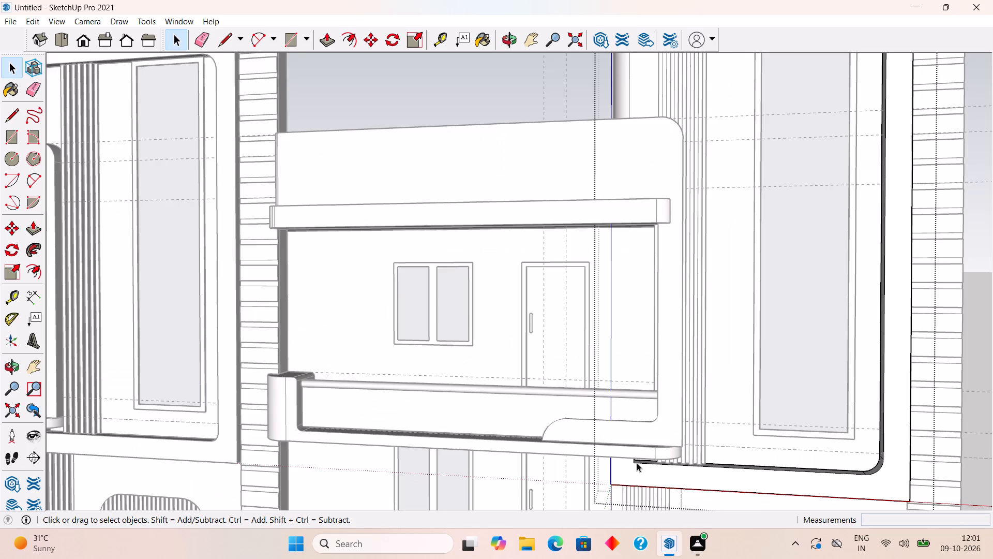
scroll(637, 463, "down", 4)
middle_click_drag(723, 435, 786, 399)
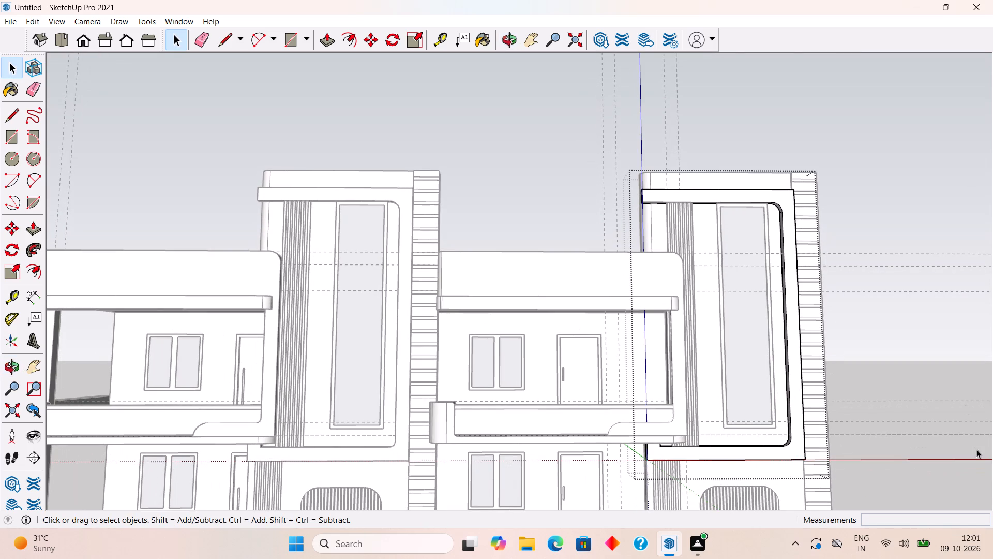
left_click(567, 204)
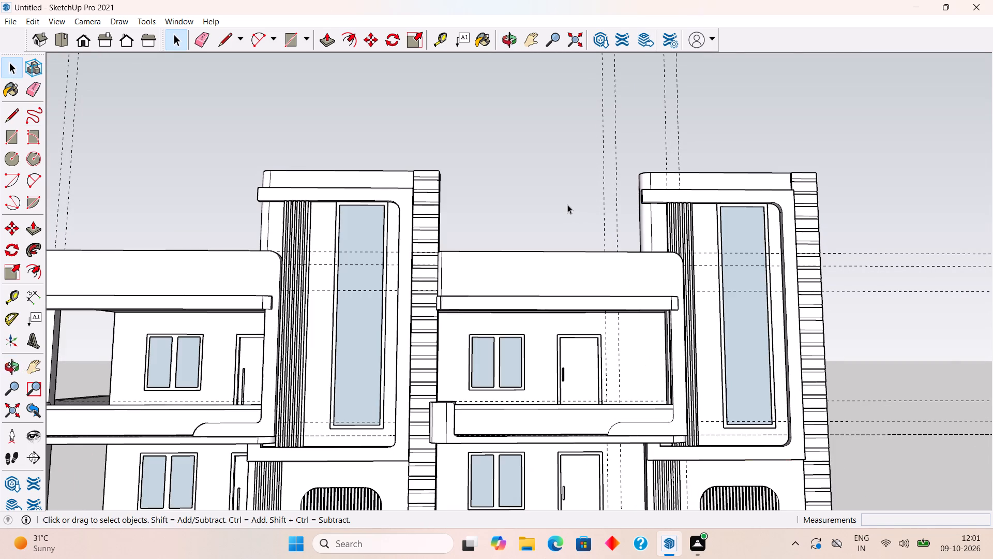
Examine the twin house's front, balcony roof bands and side from several angles, near and far.
scroll(567, 204, "down", 5)
middle_click_drag(565, 217, 566, 259)
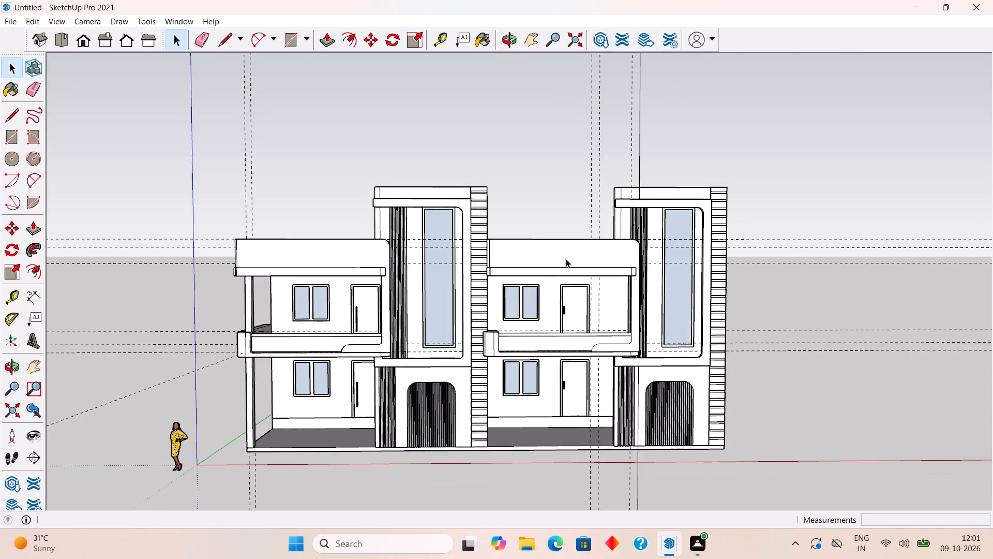
scroll(566, 259, "up", 1)
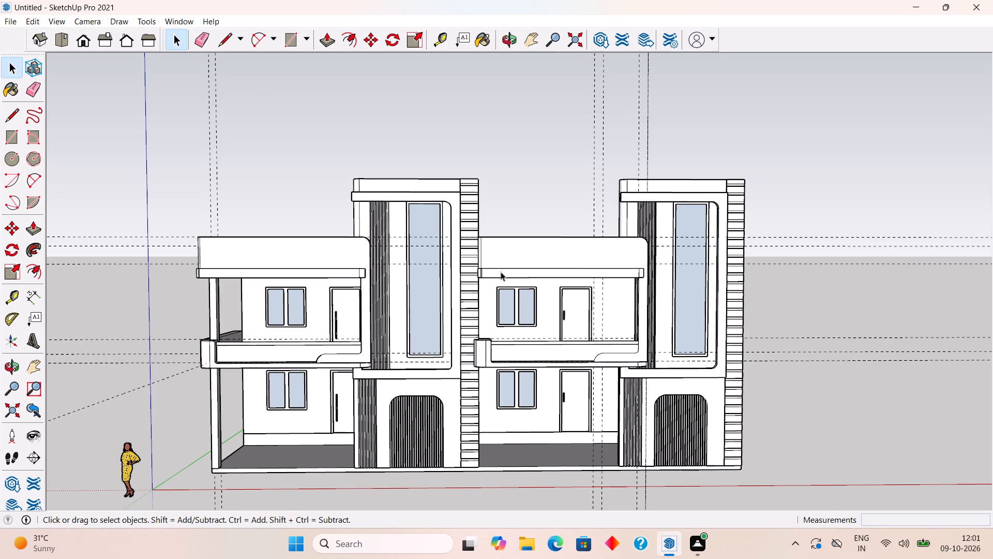
middle_click_drag(496, 355, 802, 382)
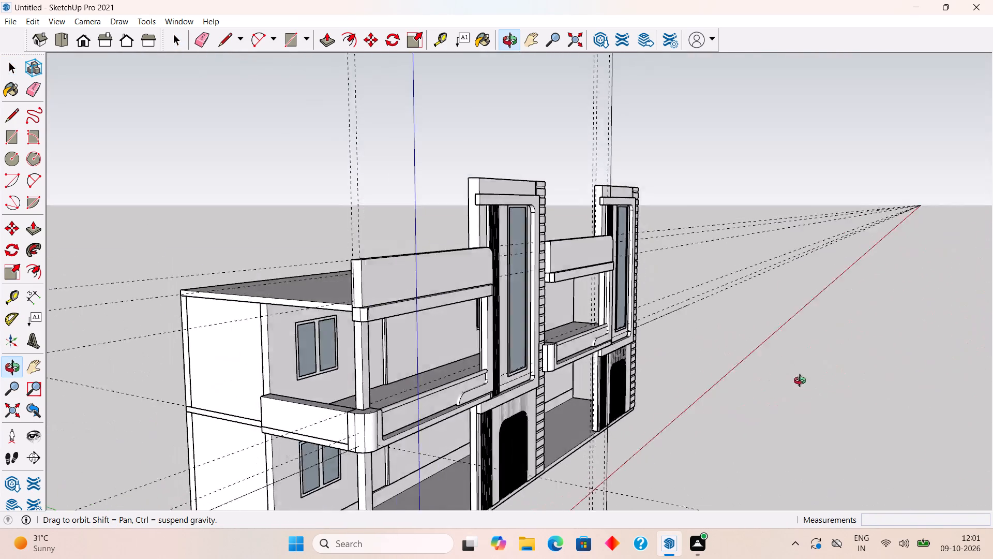
middle_click_drag(802, 382, 605, 287)
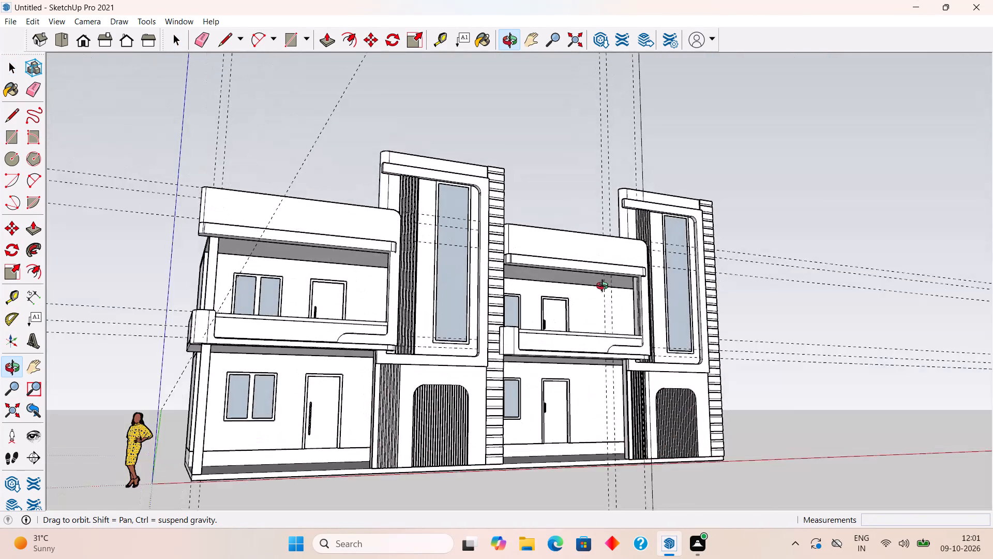
middle_click_drag(605, 287, 605, 288)
scroll(597, 313, "up", 8)
middle_click_drag(447, 258, 480, 390)
scroll(480, 390, "up", 3)
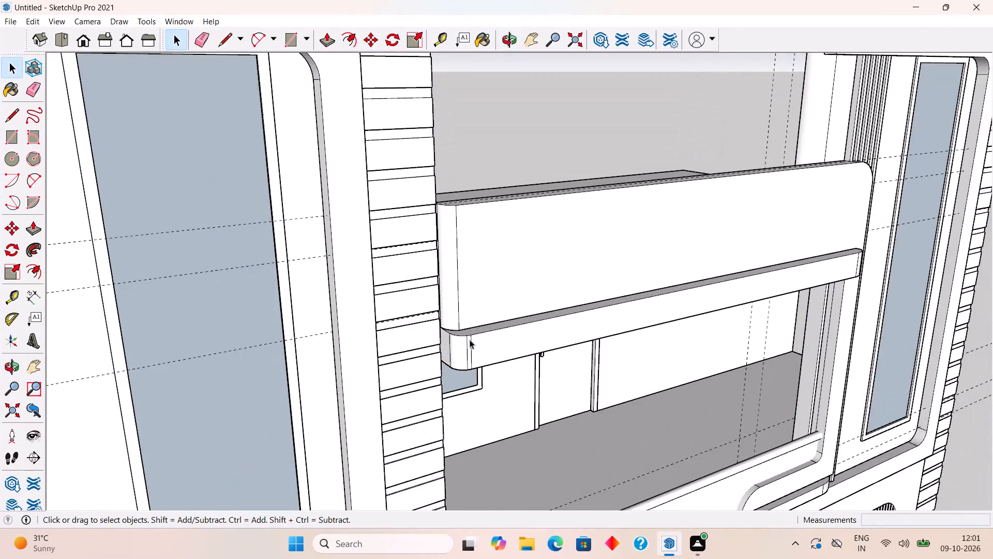
scroll(470, 335, "up", 3)
middle_click_drag(470, 335, 436, 373)
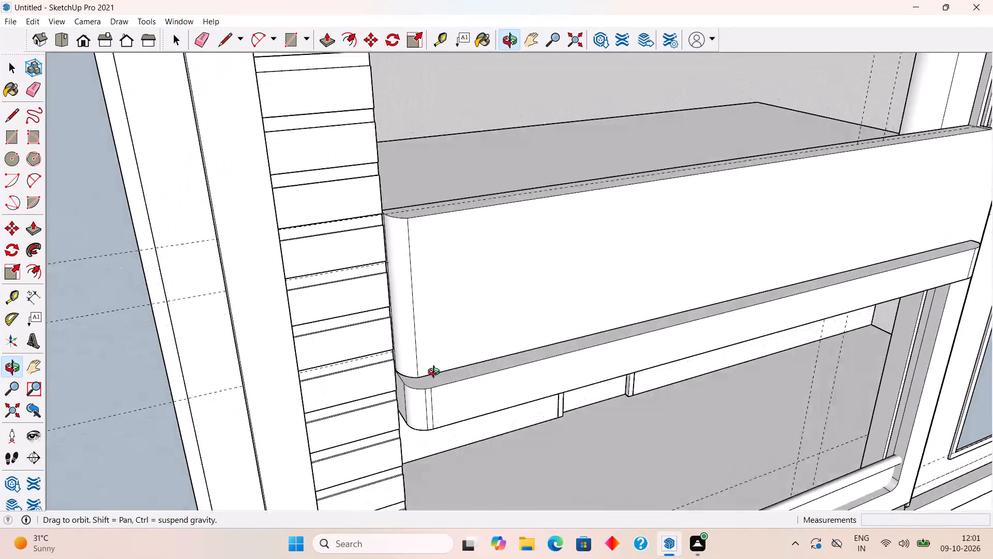
middle_click_drag(436, 373, 366, 363)
scroll(366, 363, "down", 3)
scroll(356, 306, "down", 6)
scroll(371, 361, "up", 2)
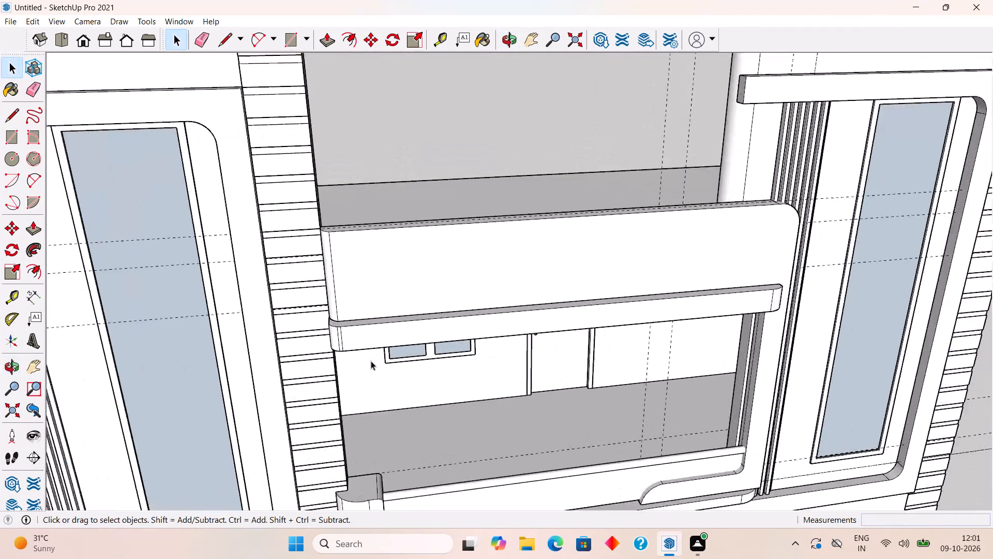
scroll(371, 361, "up", 3)
scroll(373, 356, "down", 19)
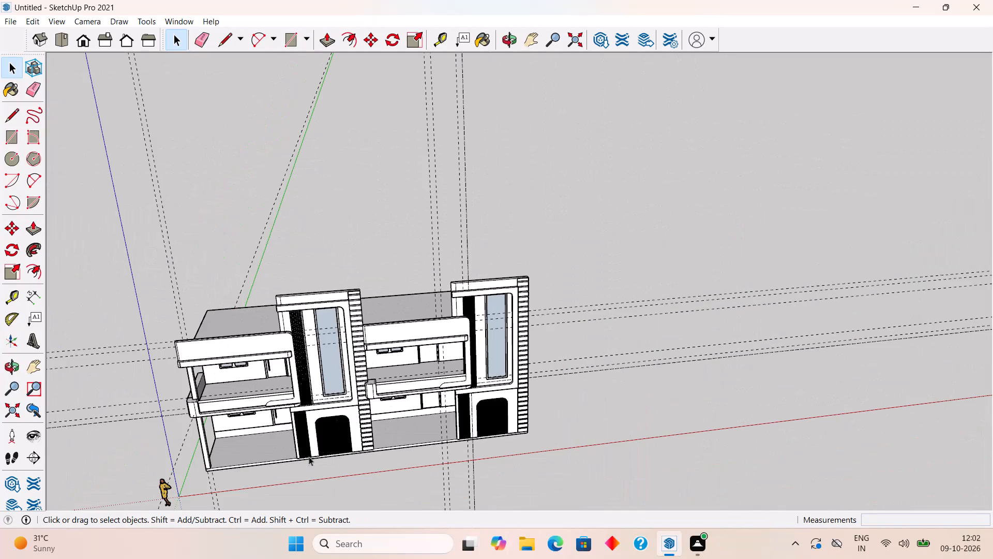
scroll(278, 478, "up", 4)
middle_click_drag(265, 472, 256, 436)
scroll(256, 436, "up", 1)
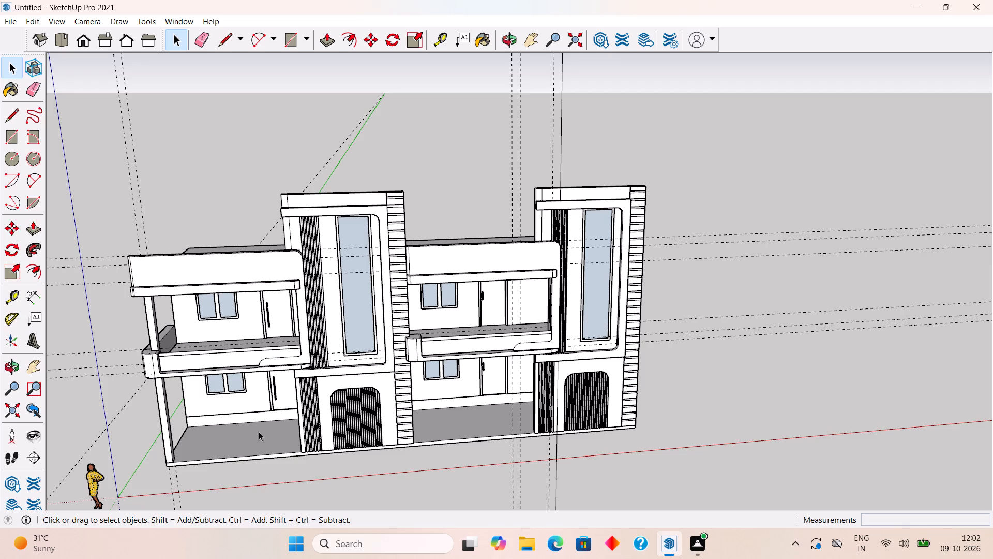
scroll(236, 405, "down", 4)
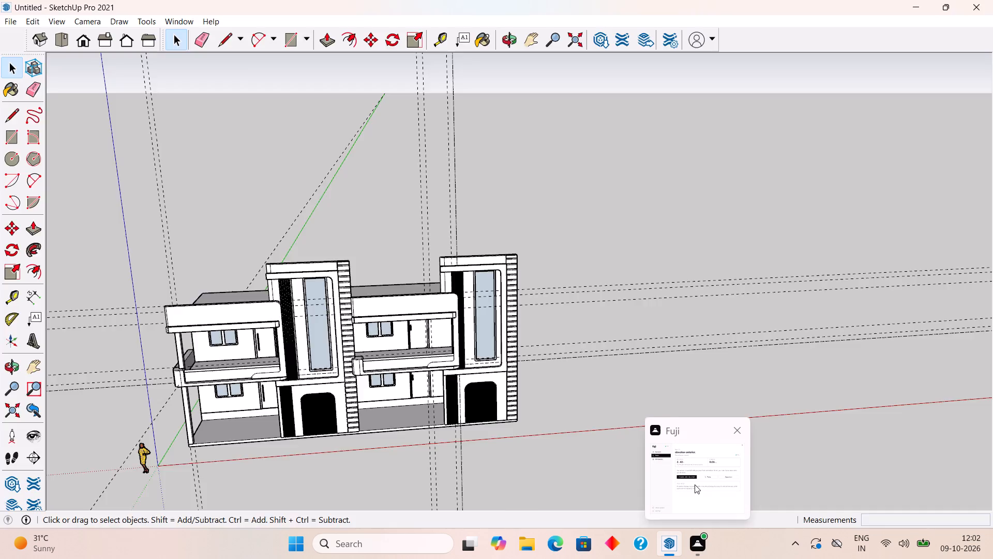
scroll(278, 296, "down", 5)
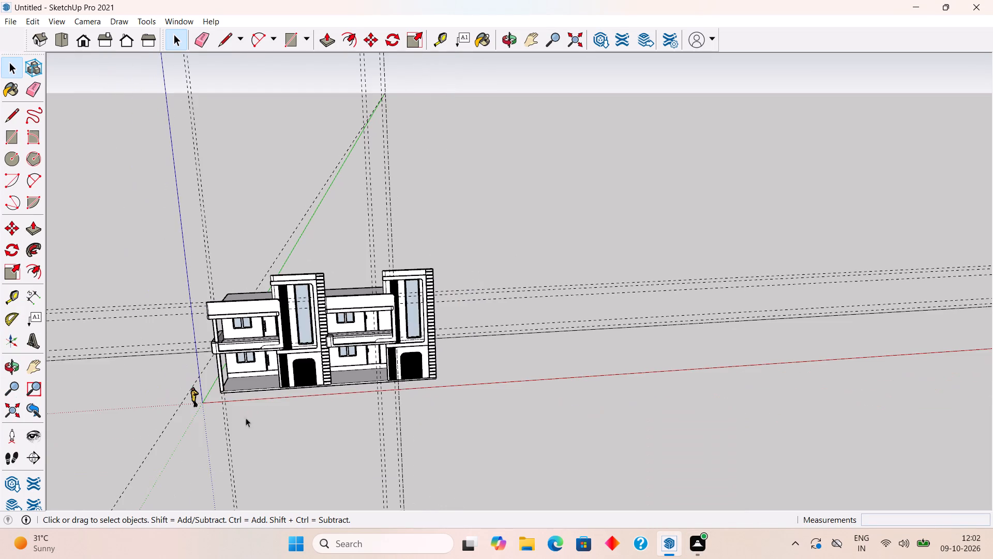
scroll(235, 418, "up", 4)
scroll(229, 376, "up", 1)
middle_click_drag(222, 373, 190, 344)
scroll(190, 344, "up", 7)
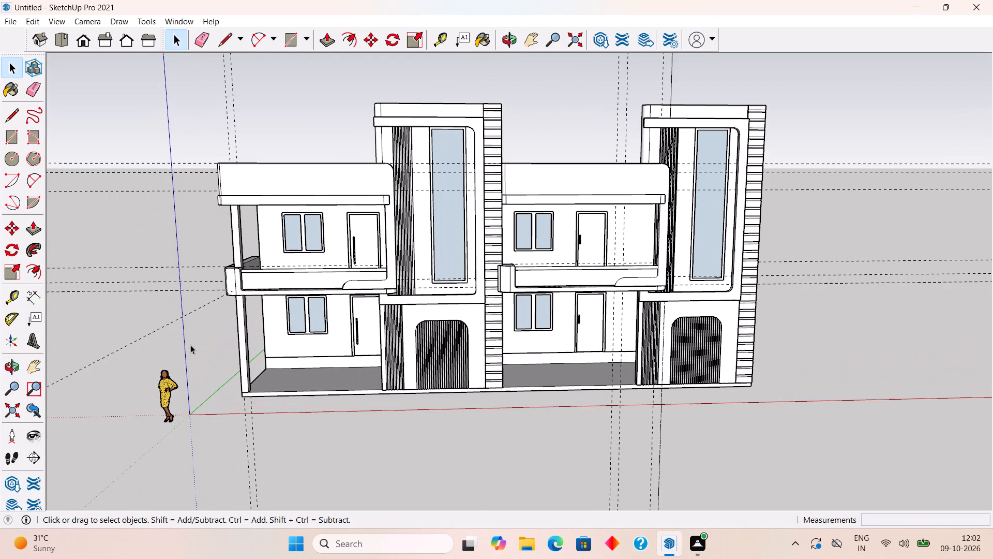
middle_click_drag(189, 321, 405, 340)
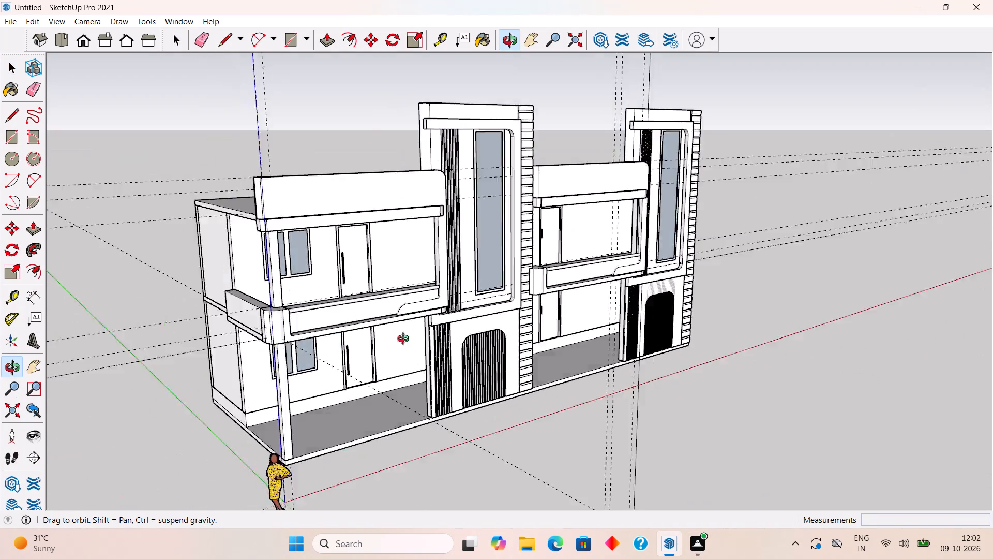
middle_click_drag(405, 340, 463, 326)
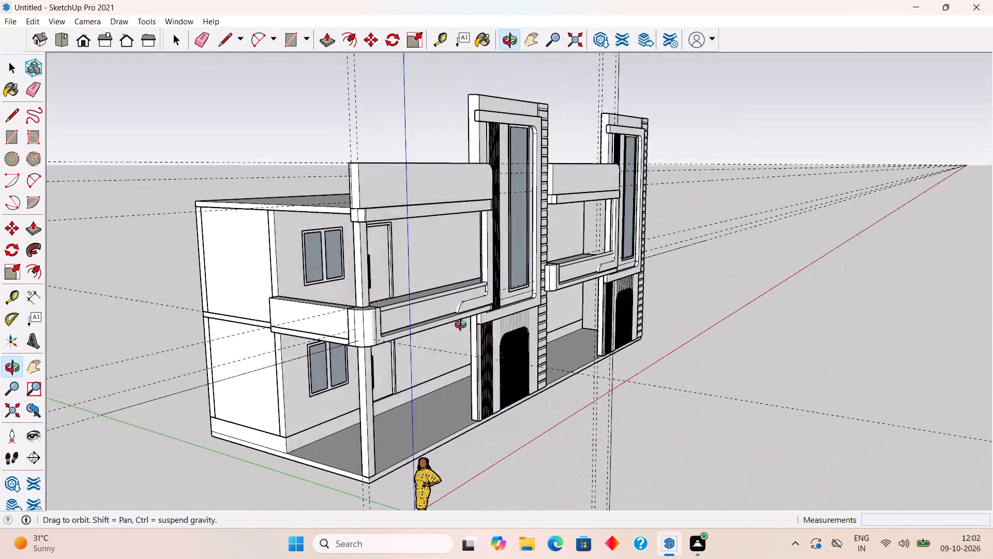
middle_click_drag(463, 326, 299, 401)
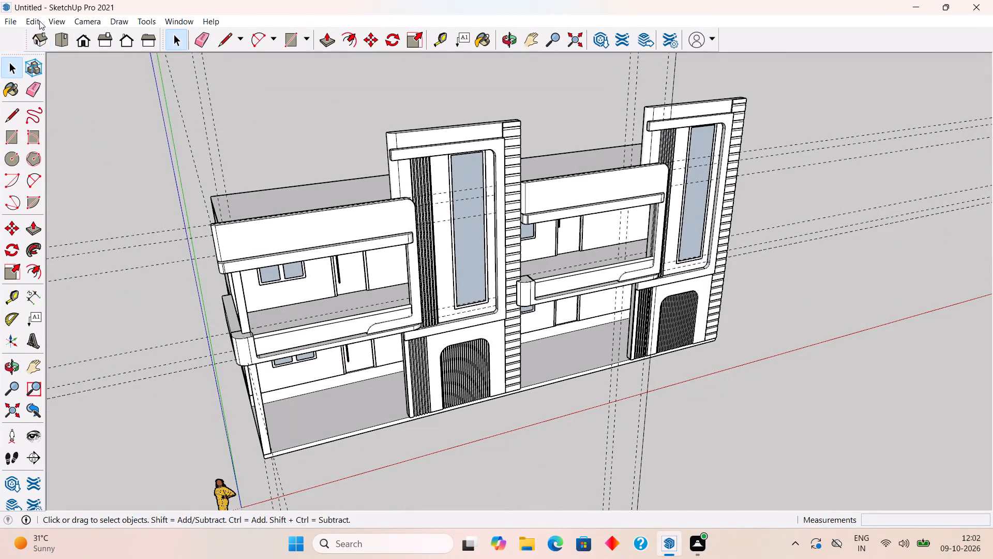
Delete all construction guides from the model.
left_click(39, 21)
left_click(110, 142)
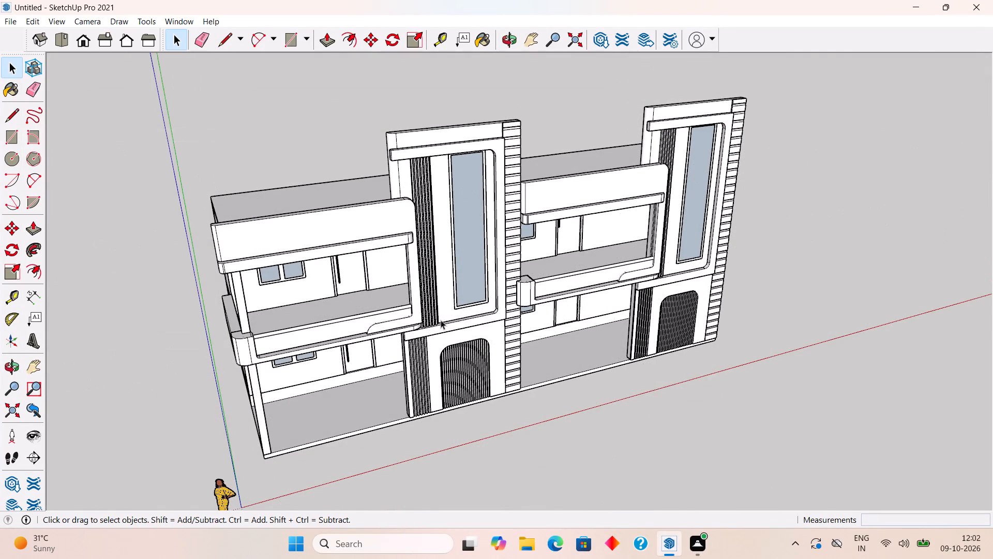
Examine both houses' towers, balconies and ground-floor fronts from above and from the front.
scroll(441, 320, "up", 3)
middle_click_drag(448, 340, 456, 412)
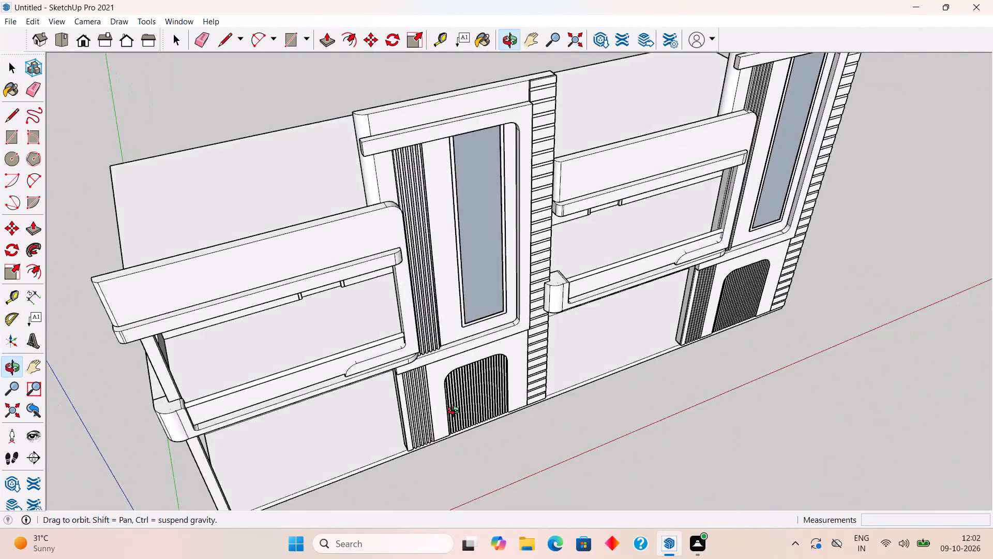
middle_click_drag(456, 412, 461, 354)
scroll(461, 354, "down", 5)
middle_click_drag(440, 273, 392, 176)
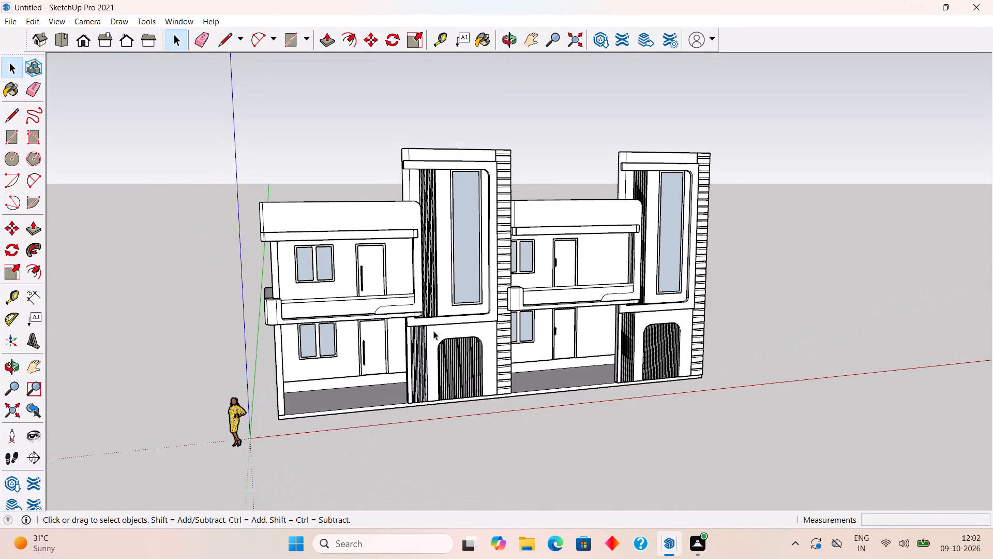
scroll(433, 332, "up", 6)
middle_click_drag(399, 352, 207, 359)
scroll(211, 343, "down", 1)
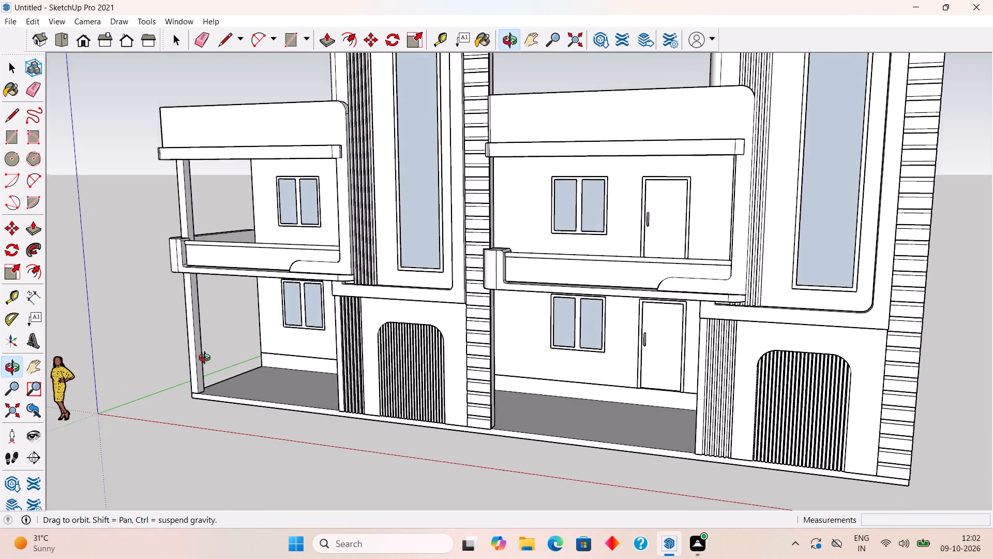
middle_click_drag(207, 359, 310, 359)
scroll(310, 359, "down", 4)
scroll(381, 280, "up", 2)
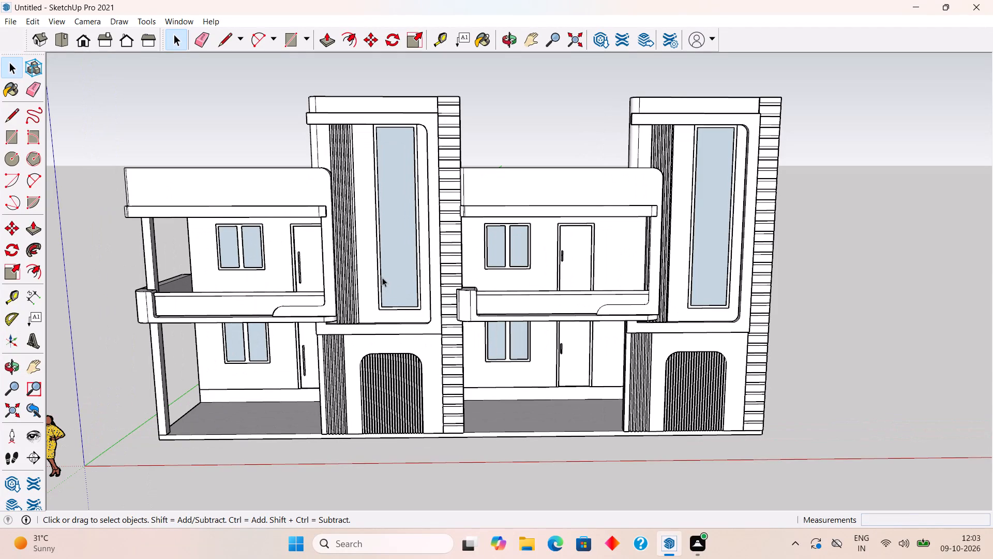
Start a rectangle at the horizontally grooved wall strip between the first house's tower and the second house's balcony corner.
scroll(348, 283, "up", 17)
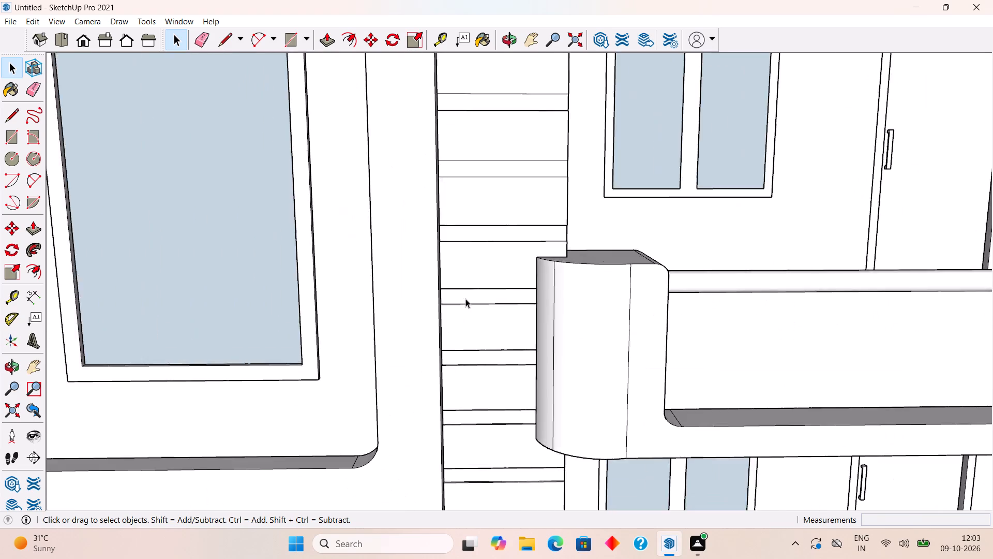
scroll(465, 299, "down", 12)
scroll(465, 299, "up", 12)
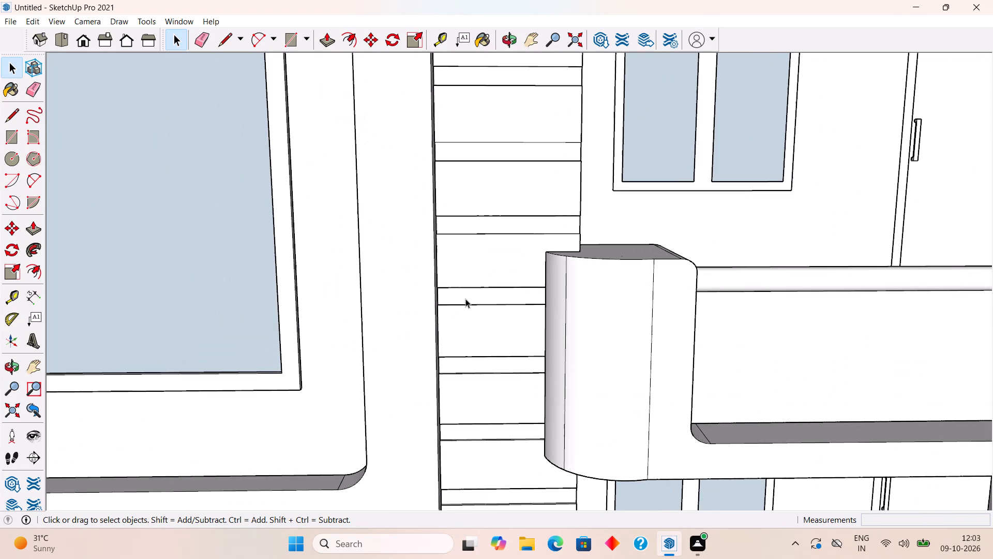
scroll(465, 299, "up", 4)
key("r")
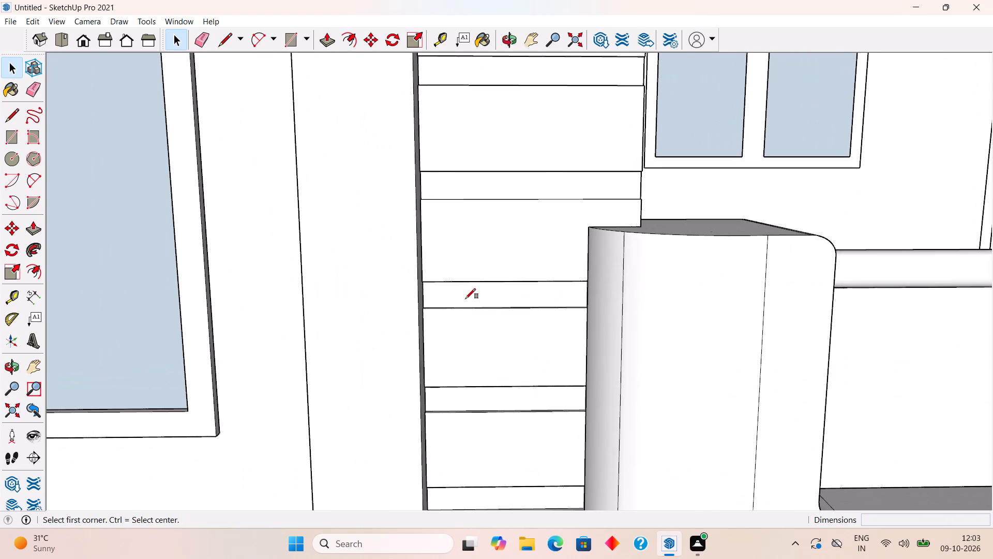
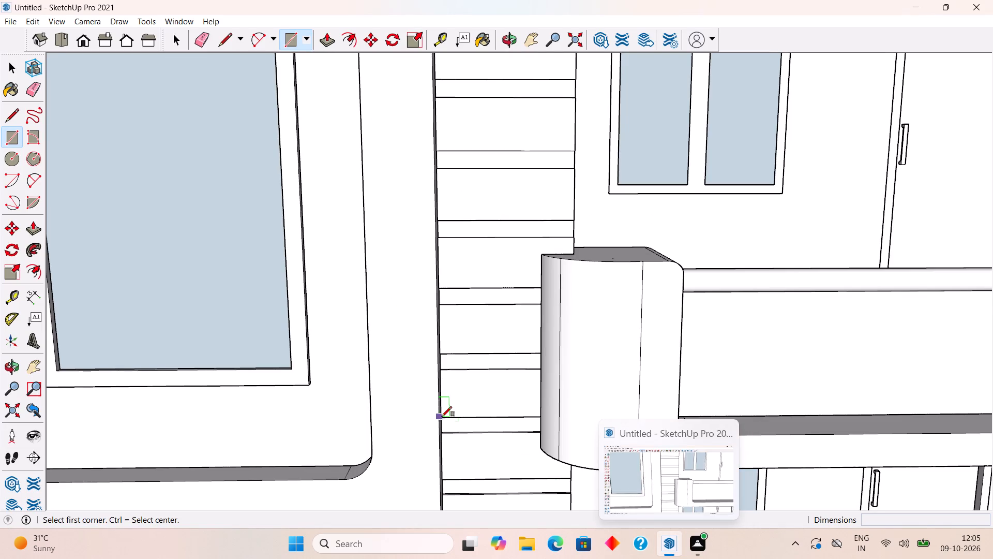
Examine the grooved strip and the second house's balcony up close, plus the full front elevation of both houses.
scroll(441, 416, "down", 17)
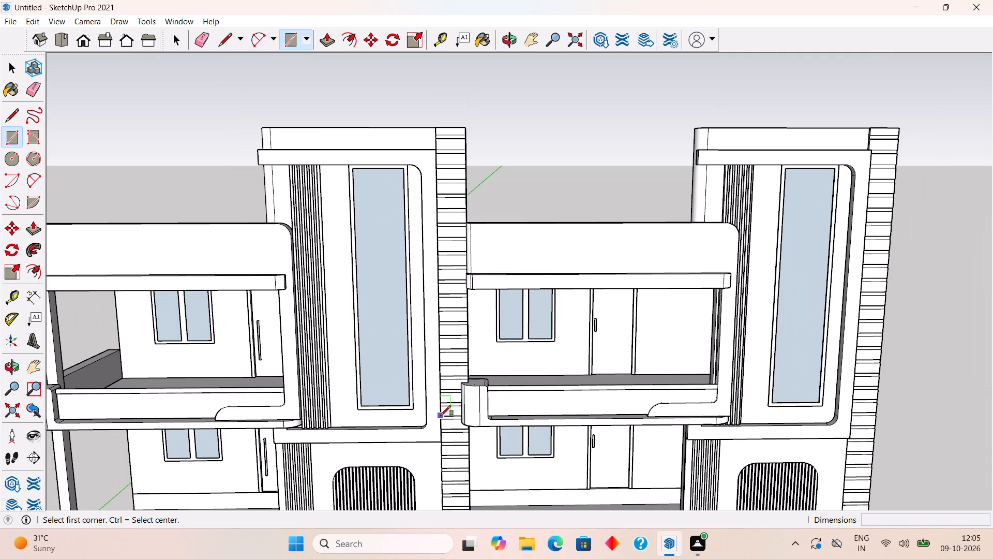
scroll(441, 416, "up", 2)
scroll(536, 365, "up", 3)
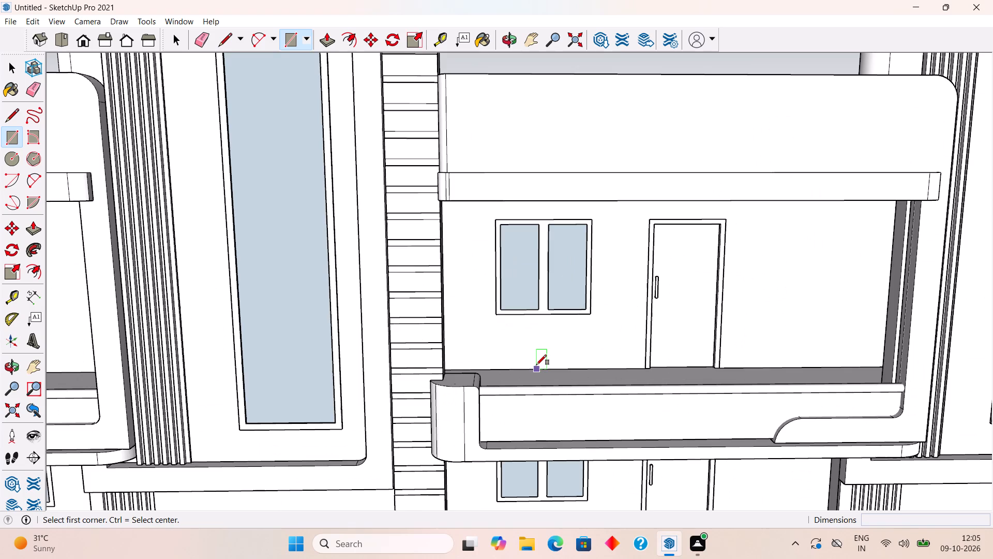
scroll(536, 365, "down", 13)
scroll(506, 476, "up", 4)
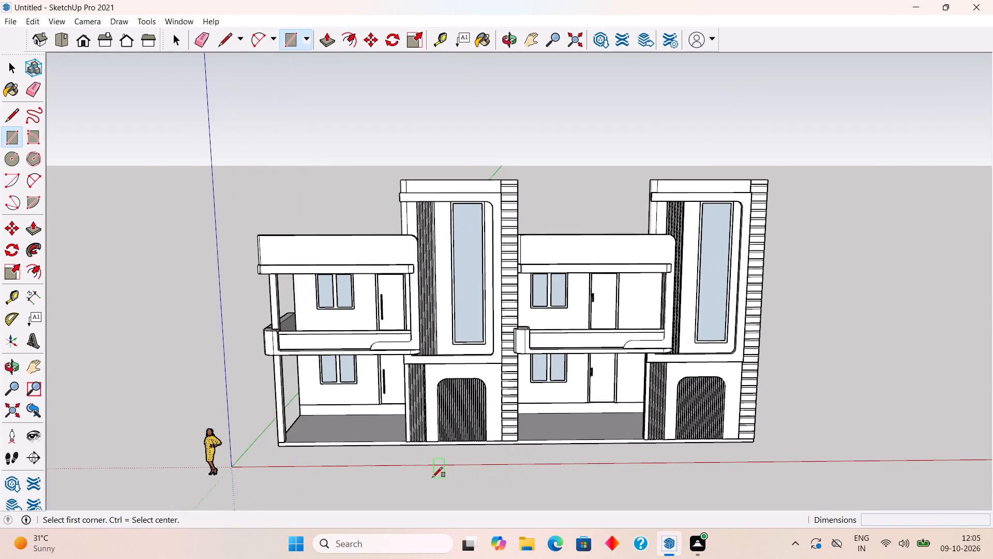
scroll(432, 477, "up", 2)
middle_click_drag(419, 425, 418, 392)
scroll(418, 392, "up", 2)
scroll(418, 392, "down", 1)
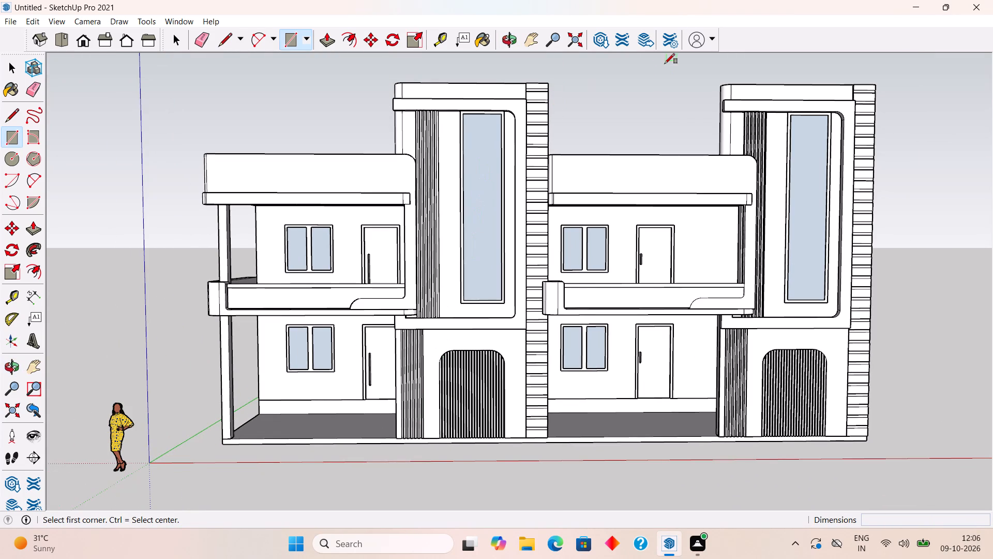
scroll(659, 71, "up", 1)
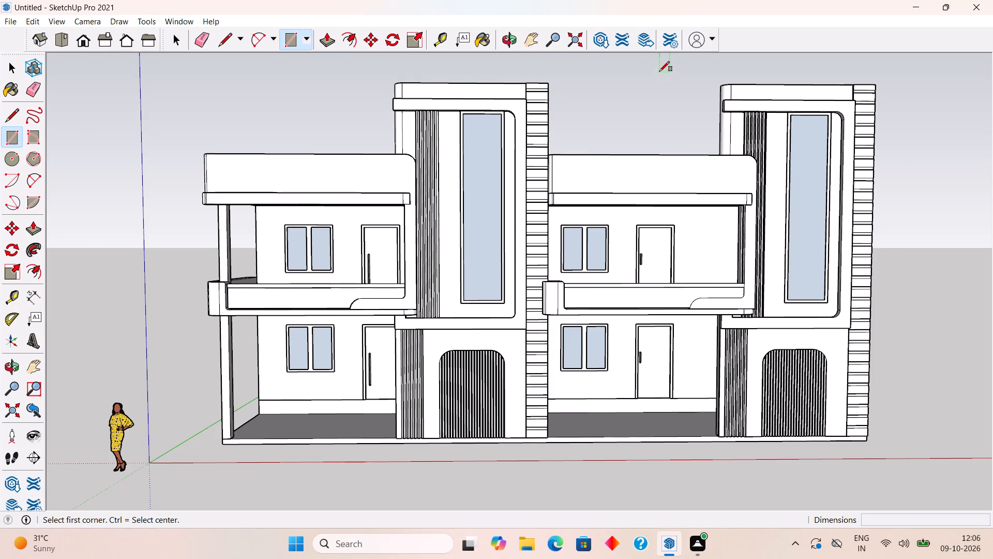
scroll(659, 71, "up", 1)
scroll(659, 71, "down", 1)
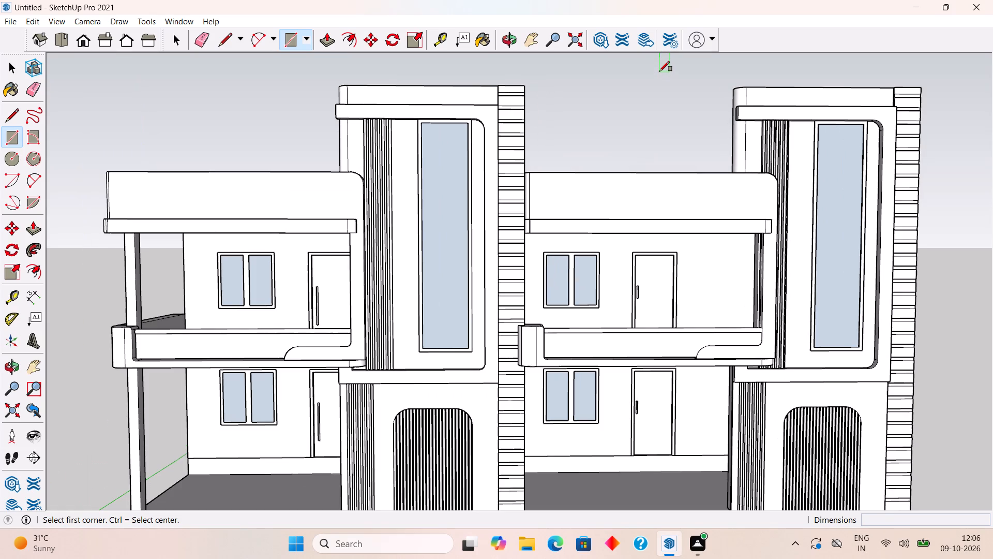
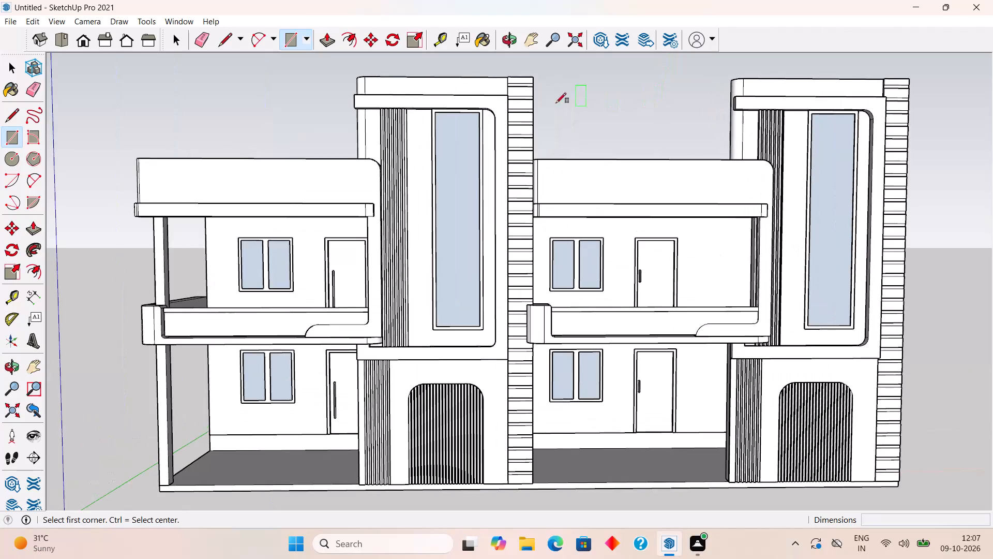
Examine the full front elevation of both houses and the first house's roof parapet and tower up close.
scroll(521, 105, "up", 4)
scroll(521, 104, "down", 9)
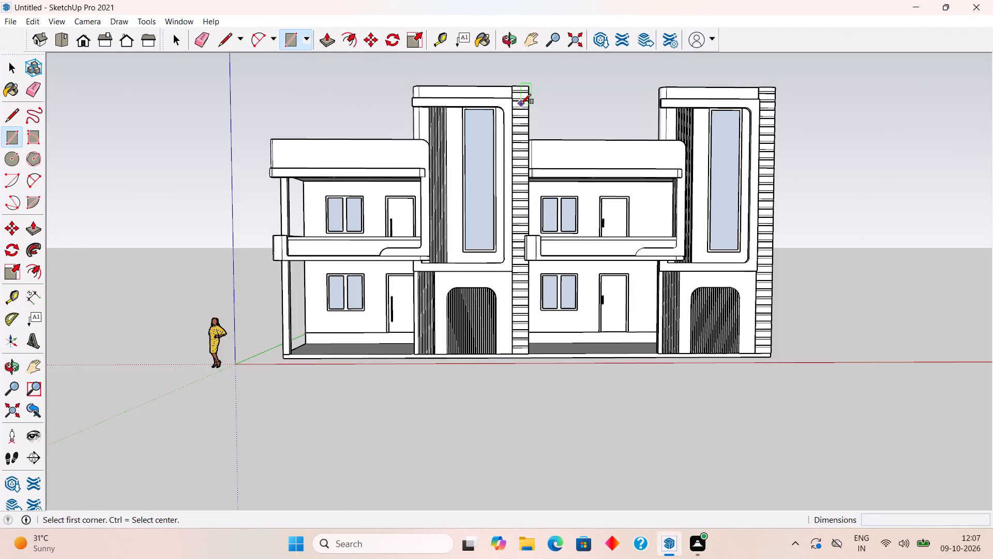
scroll(521, 104, "down", 3)
scroll(421, 57, "up", 7)
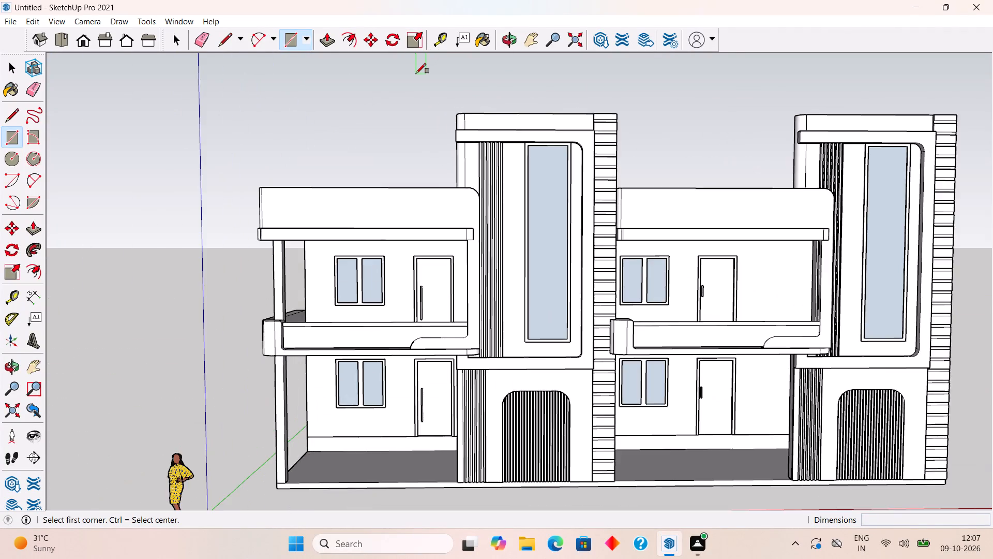
scroll(416, 73, "up", 7)
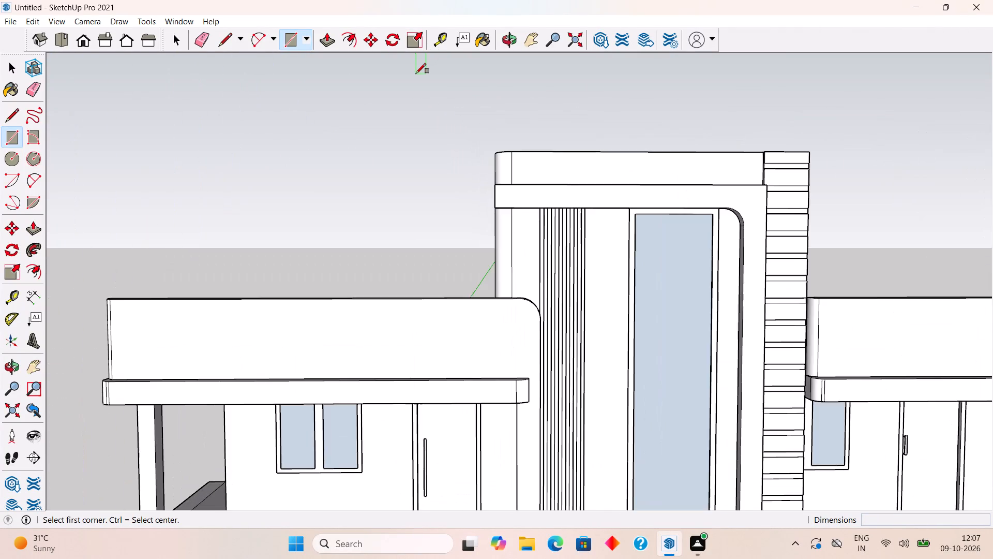
scroll(416, 73, "down", 6)
scroll(416, 73, "up", 1)
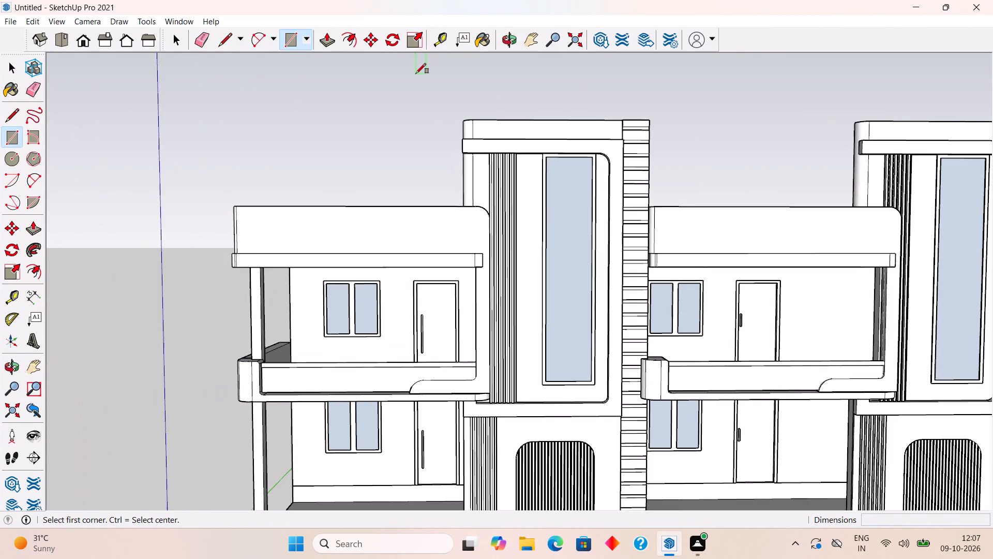
scroll(416, 73, "down", 4)
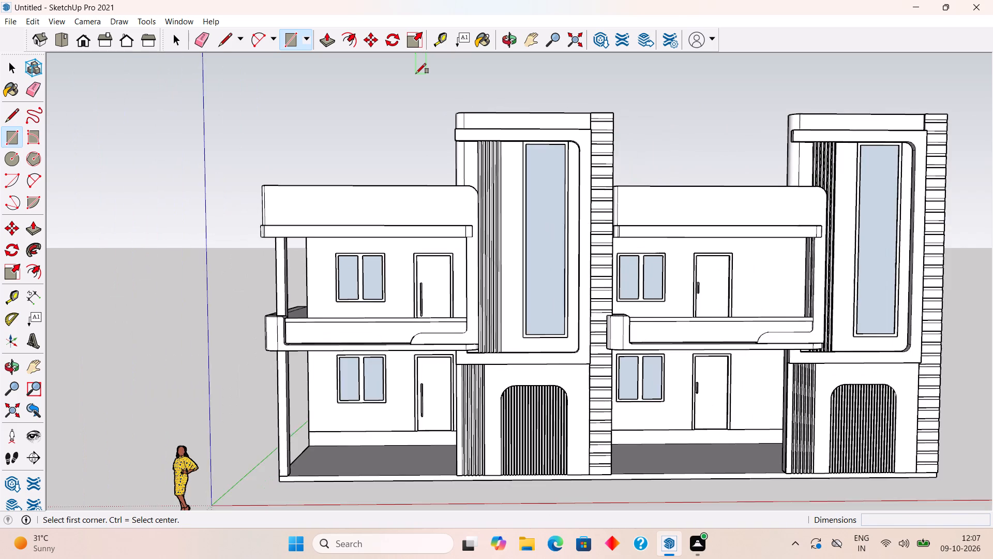
Examine the second house's upper storey, its balcony and tower, and the grooved strips beside both towers.
scroll(618, 159, "up", 3)
scroll(711, 153, "up", 4)
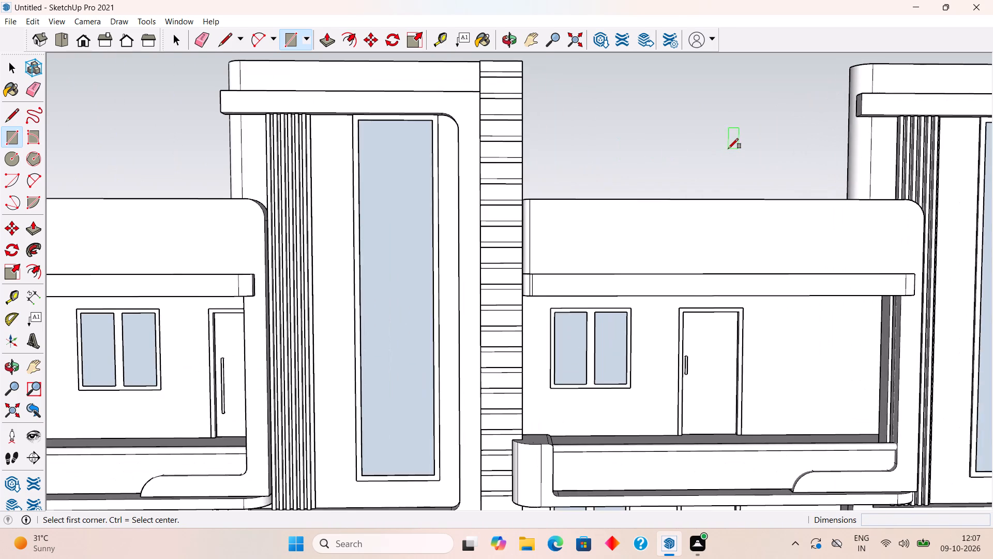
scroll(730, 149, "up", 1)
scroll(736, 149, "down", 3)
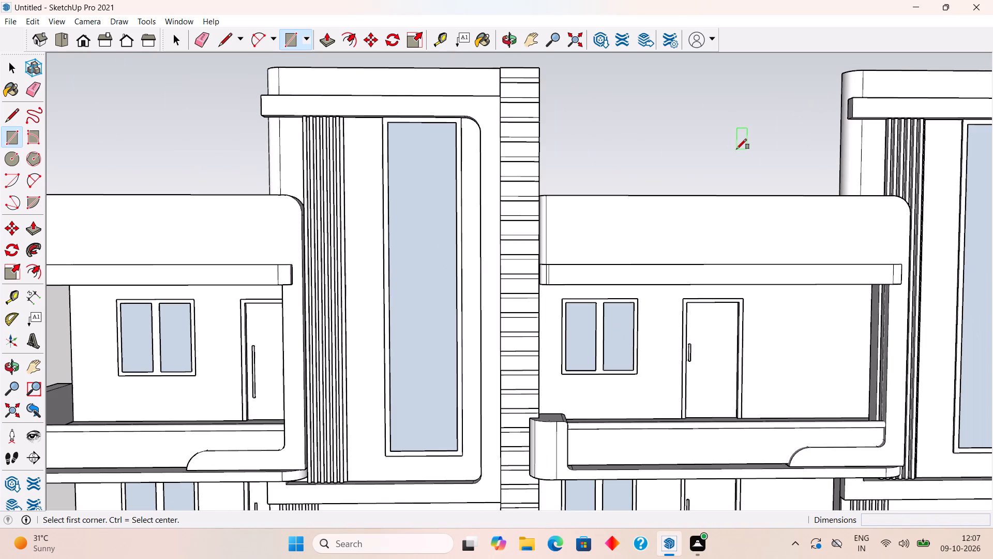
scroll(736, 149, "down", 6)
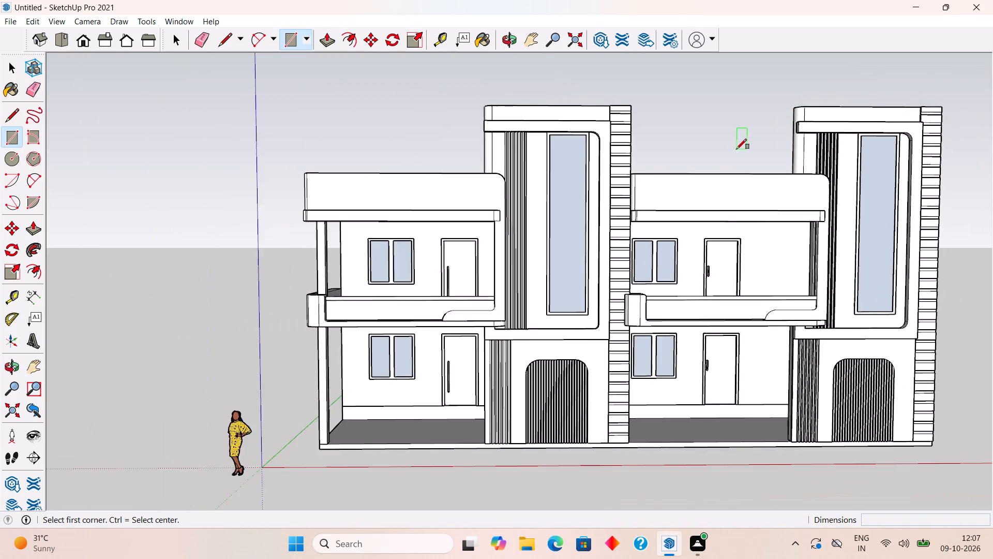
scroll(736, 149, "down", 2)
scroll(928, 109, "up", 7)
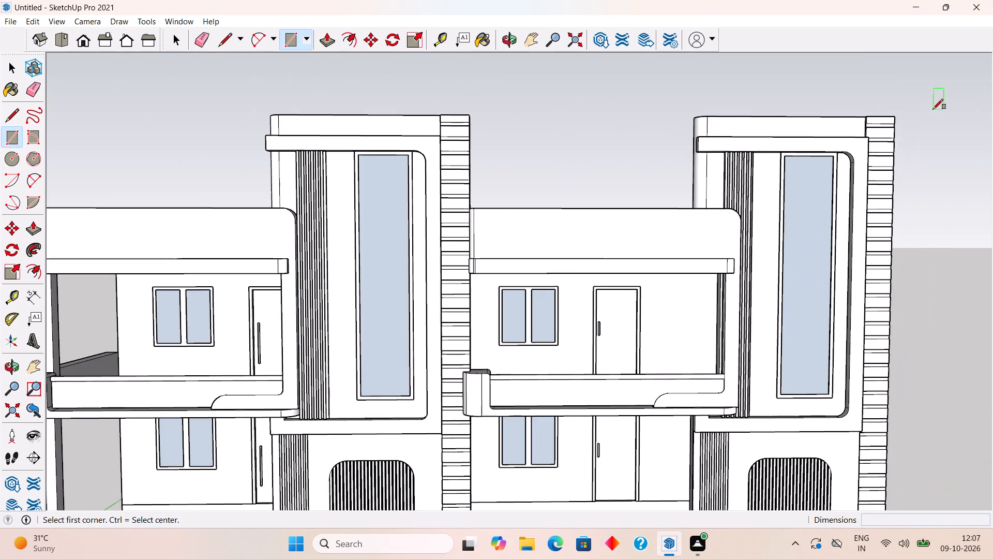
scroll(933, 109, "up", 4)
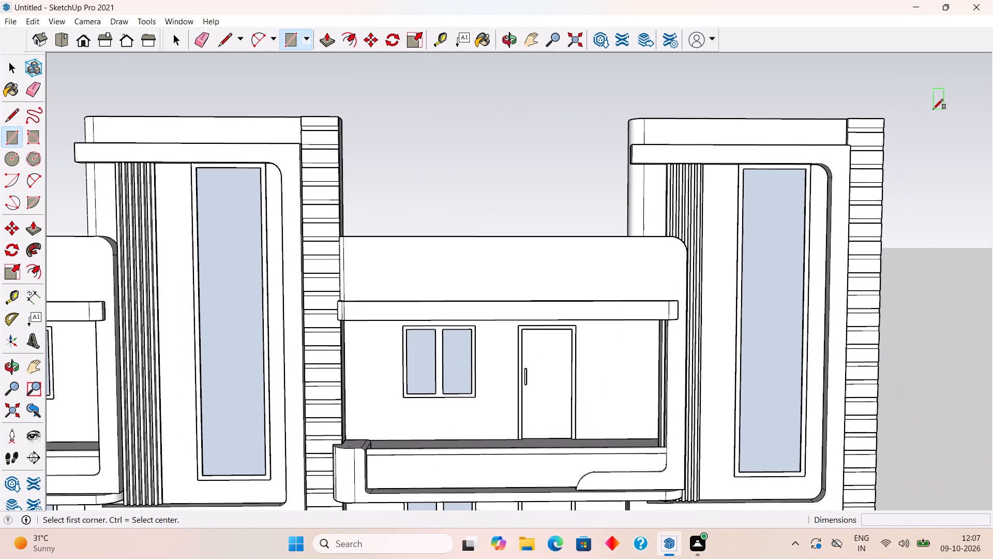
scroll(933, 109, "down", 2)
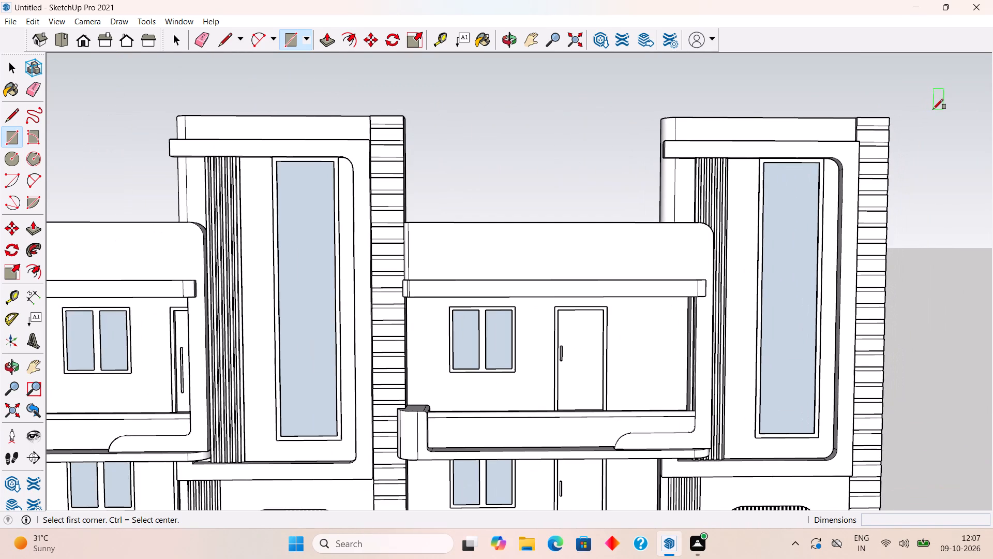
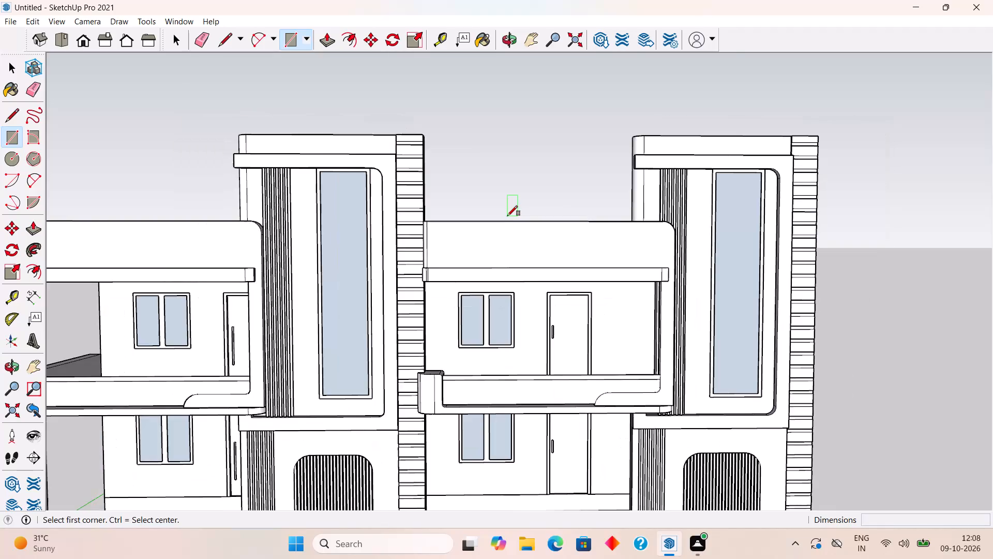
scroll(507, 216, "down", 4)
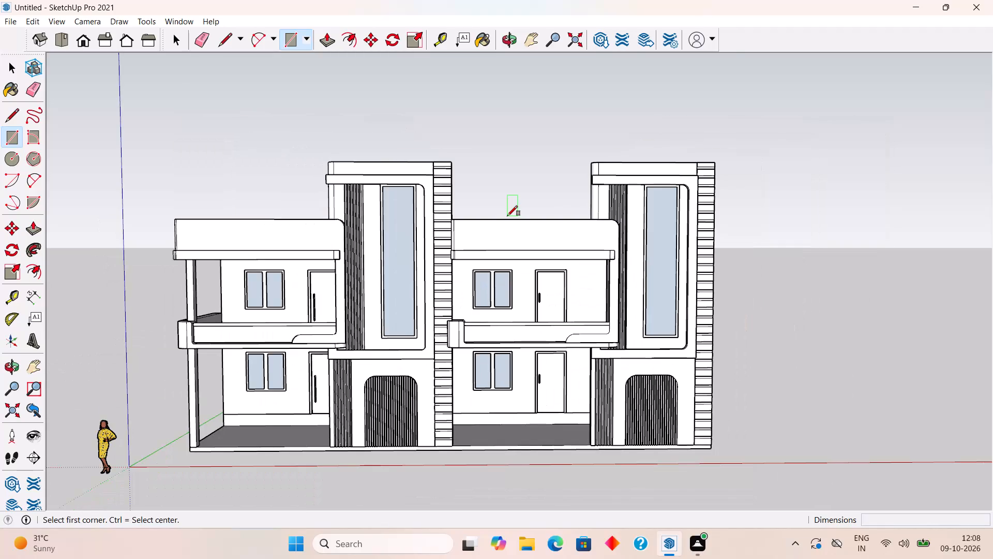
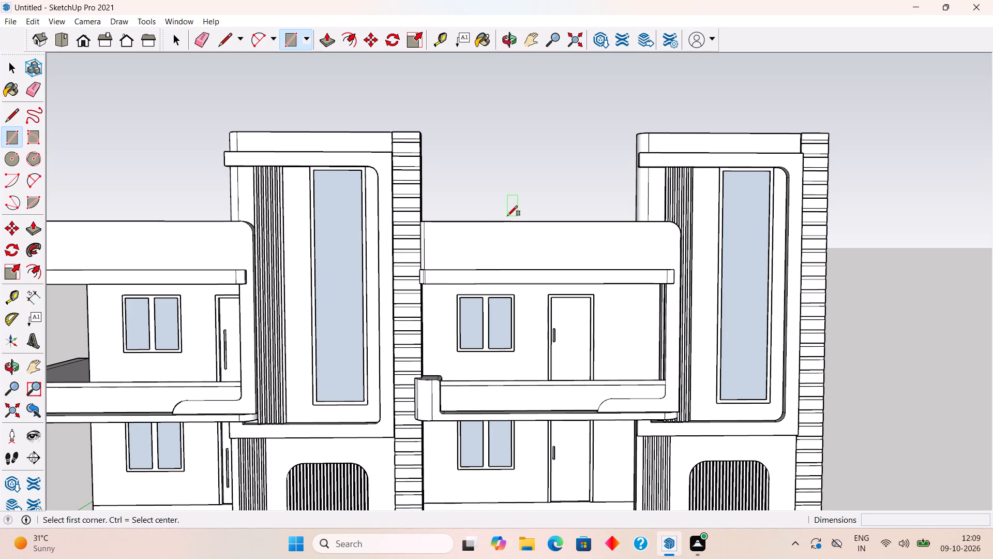
Examine the first house's front balcony, its rounded corner and the parapet's curved cut-out up close.
scroll(428, 244, "down", 9)
scroll(276, 326, "up", 9)
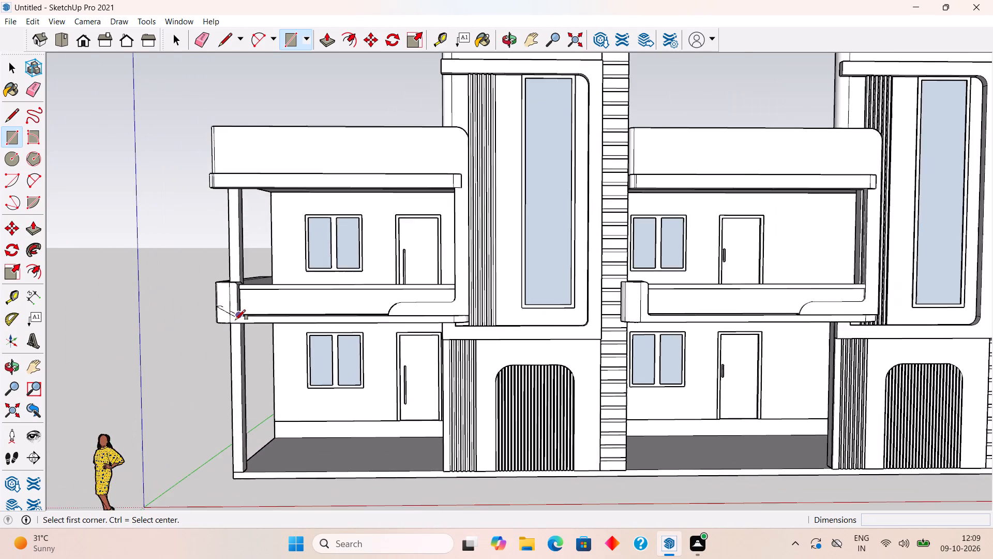
scroll(235, 320, "up", 3)
scroll(235, 320, "down", 3)
scroll(235, 320, "up", 2)
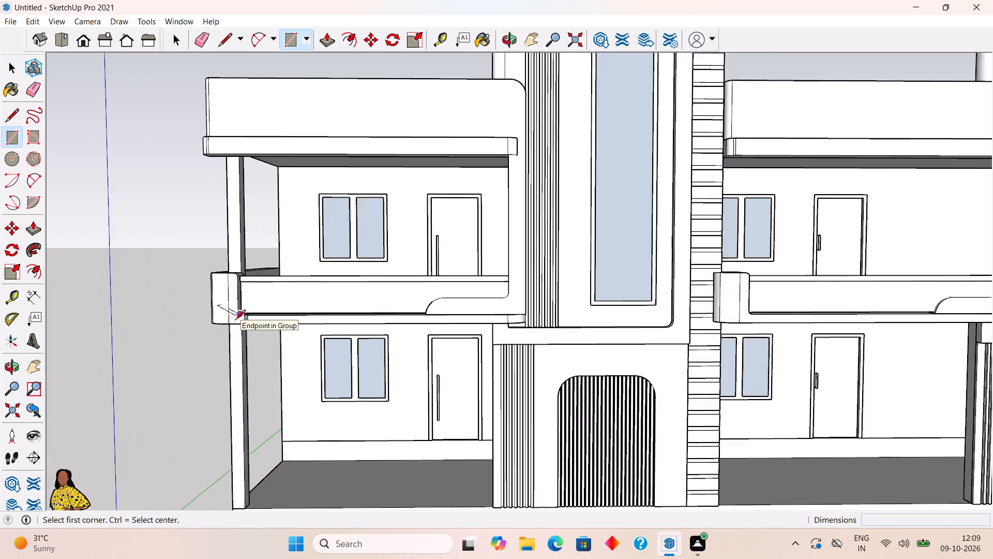
scroll(235, 320, "up", 1)
scroll(235, 320, "down", 2)
scroll(235, 320, "up", 1)
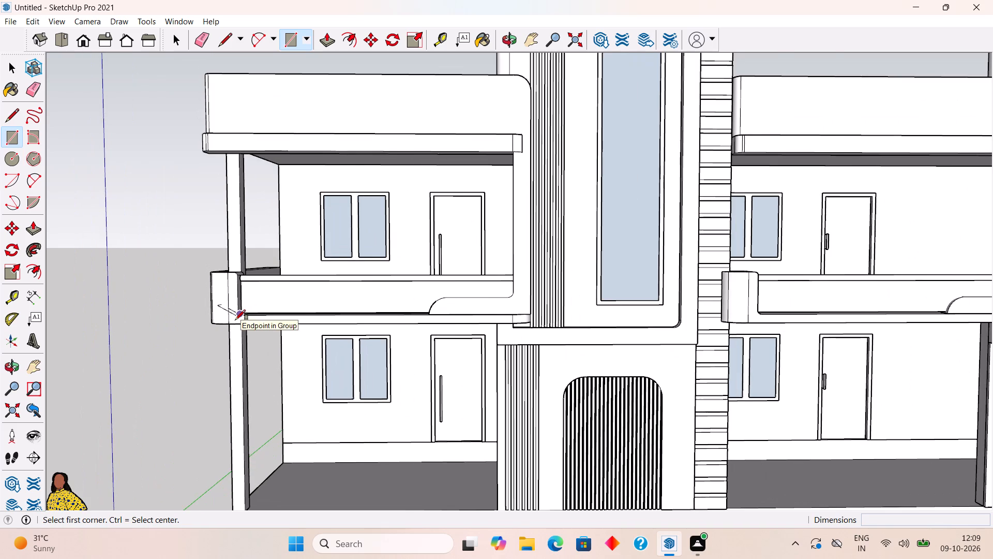
scroll(235, 320, "up", 1)
scroll(235, 320, "down", 3)
scroll(235, 320, "up", 1)
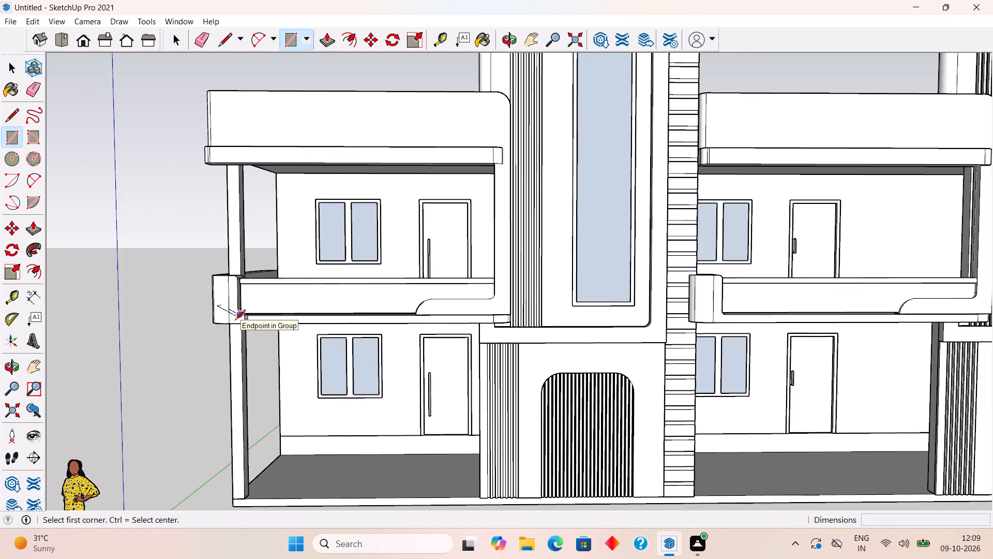
scroll(235, 320, "up", 5)
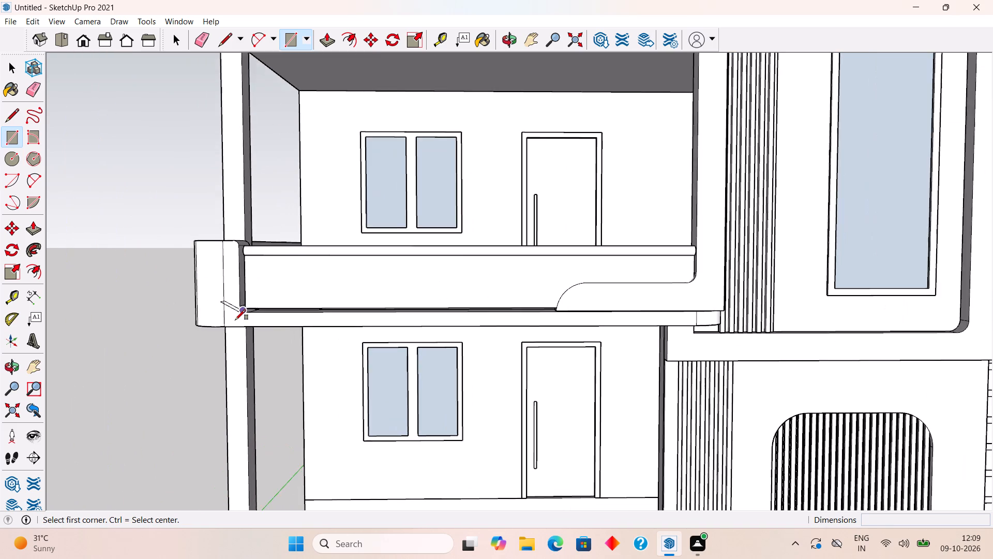
scroll(235, 320, "down", 3)
scroll(235, 320, "up", 1)
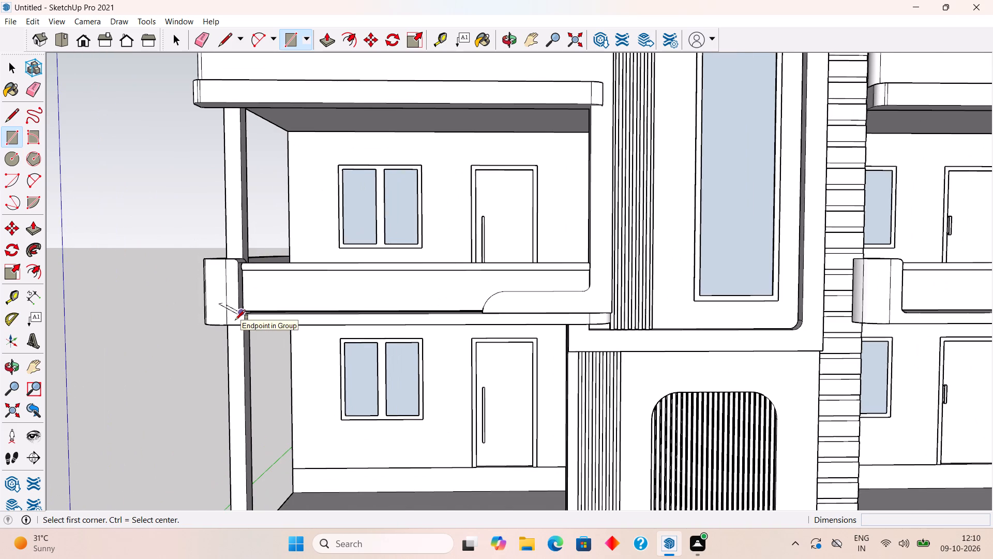
scroll(235, 320, "up", 2)
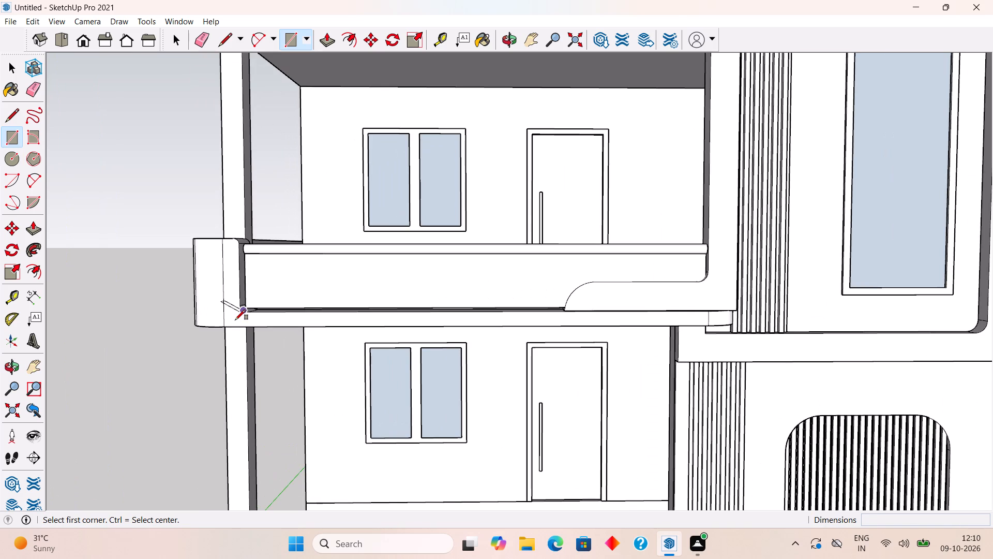
scroll(235, 320, "up", 5)
scroll(235, 320, "down", 4)
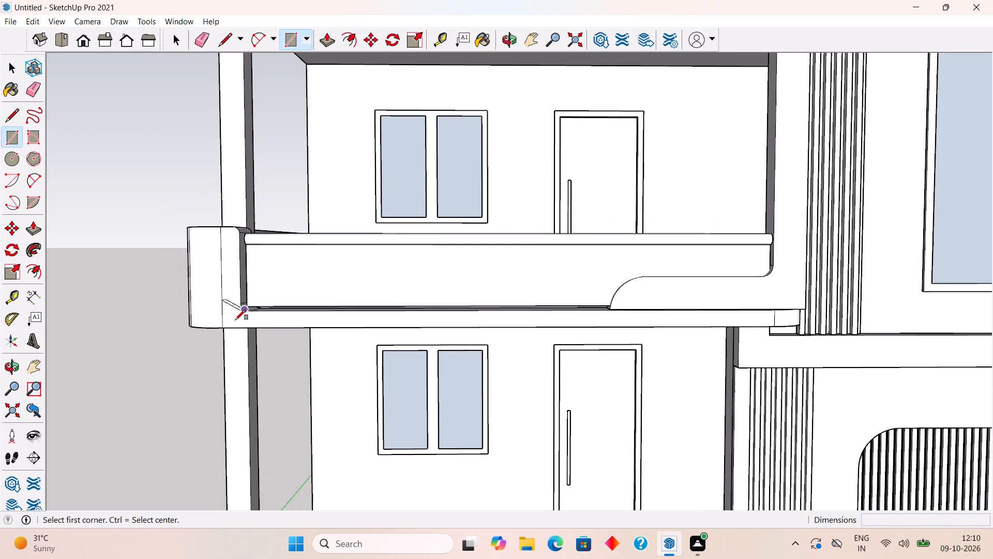
scroll(235, 320, "up", 4)
scroll(235, 320, "down", 5)
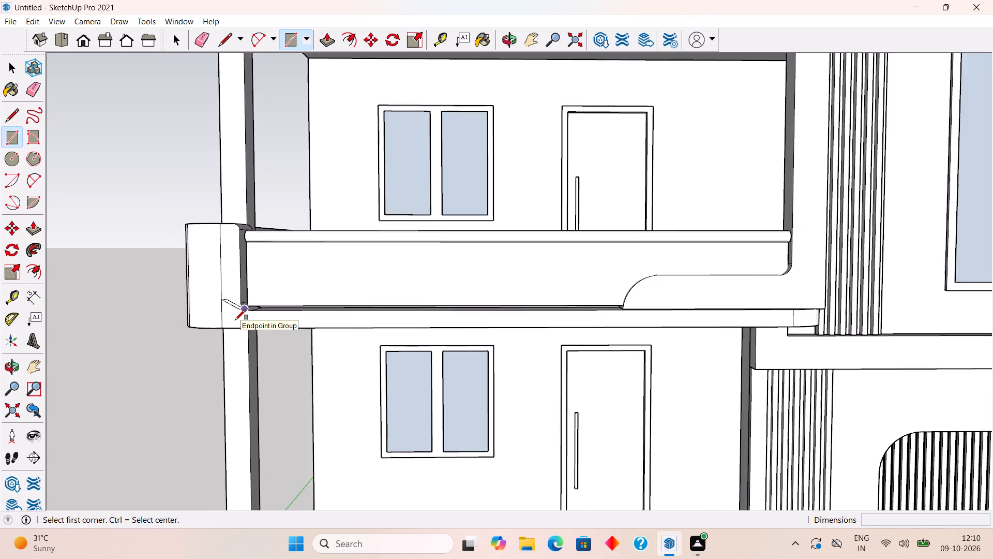
scroll(235, 320, "down", 8)
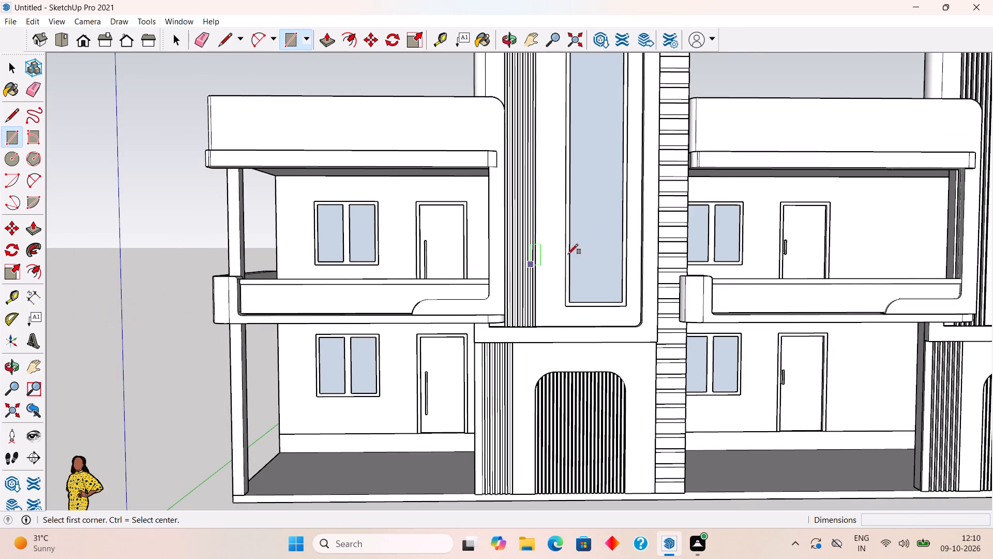
Inspect the front elevation of both houses, comparing the towers, tall windows, grooved strips and upper-floor parapets.
scroll(641, 224, "down", 7)
scroll(945, 178, "up", 4)
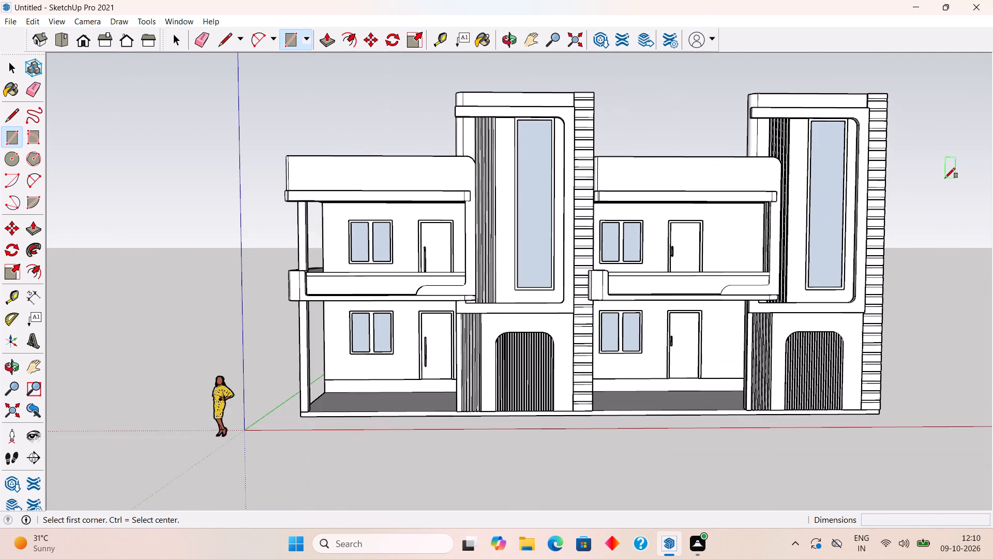
scroll(945, 178, "up", 3)
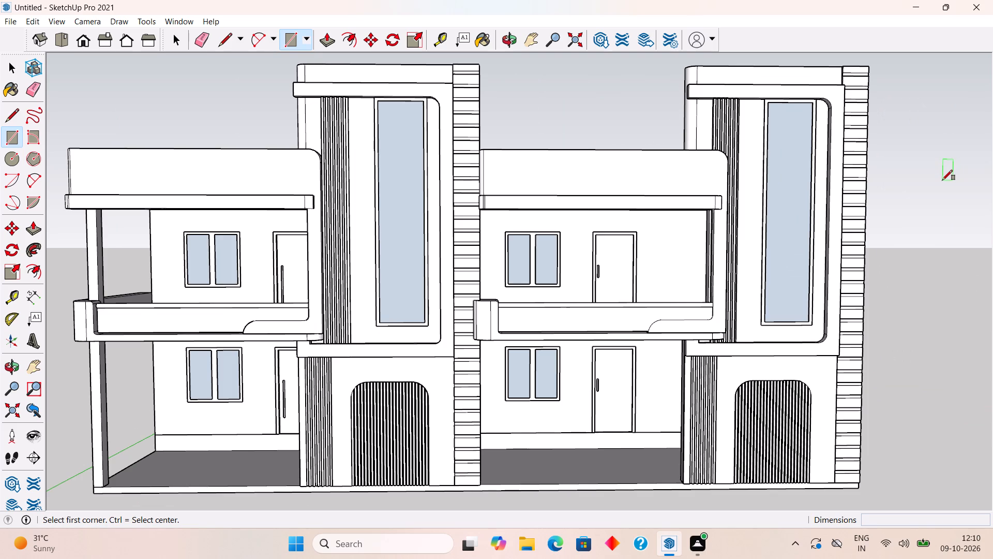
scroll(942, 180, "down", 3)
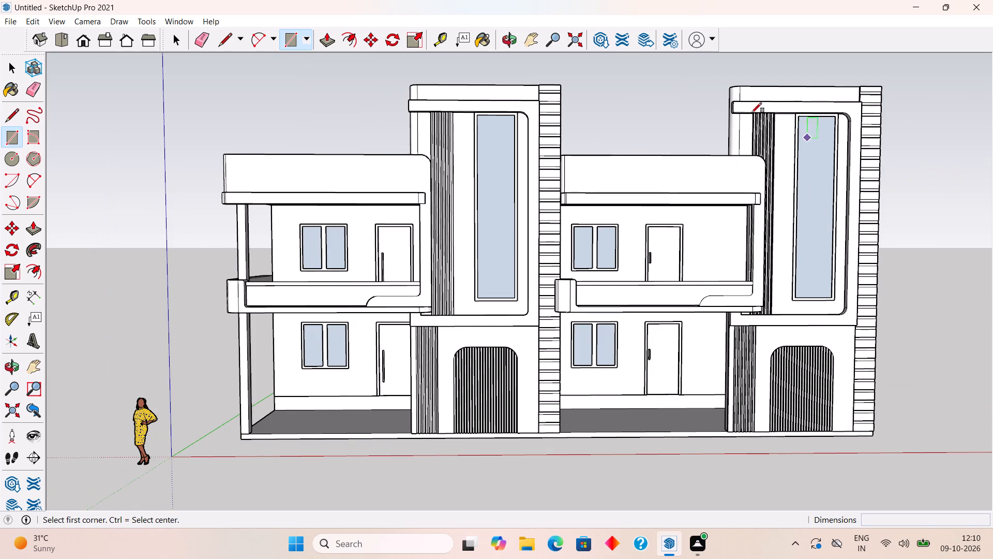
scroll(711, 60, "up", 6)
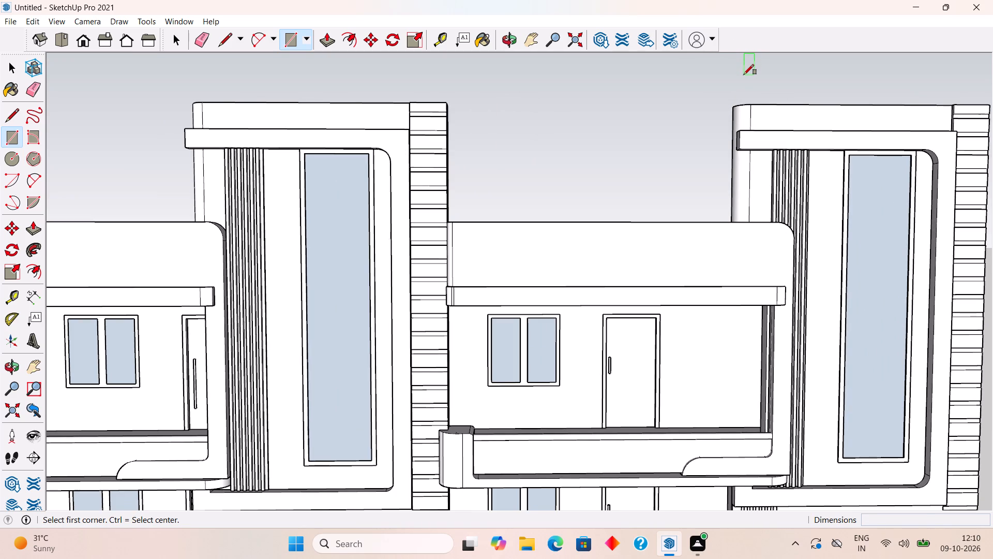
scroll(744, 75, "up", 1)
scroll(744, 75, "down", 2)
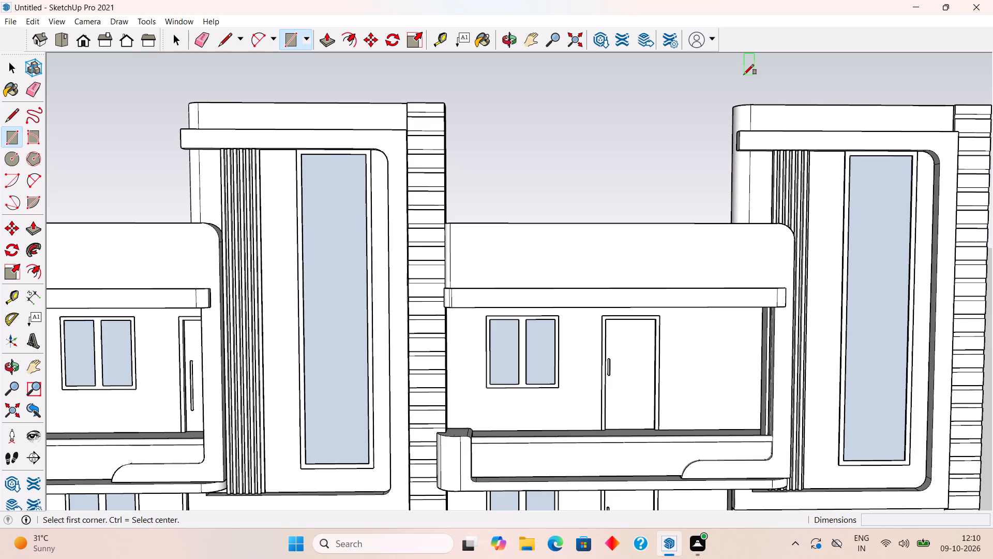
scroll(744, 75, "up", 1)
scroll(702, 125, "down", 2)
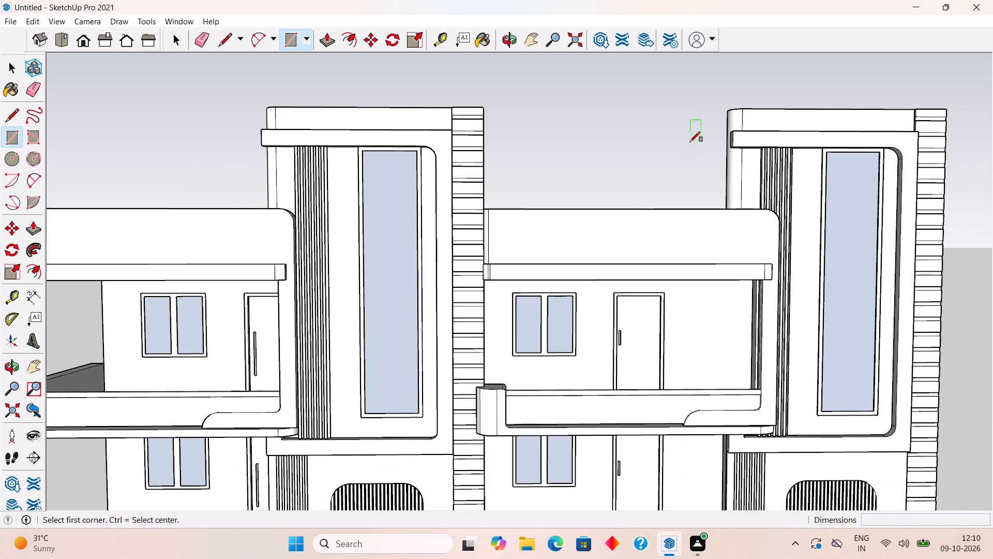
scroll(432, 229, "down", 1)
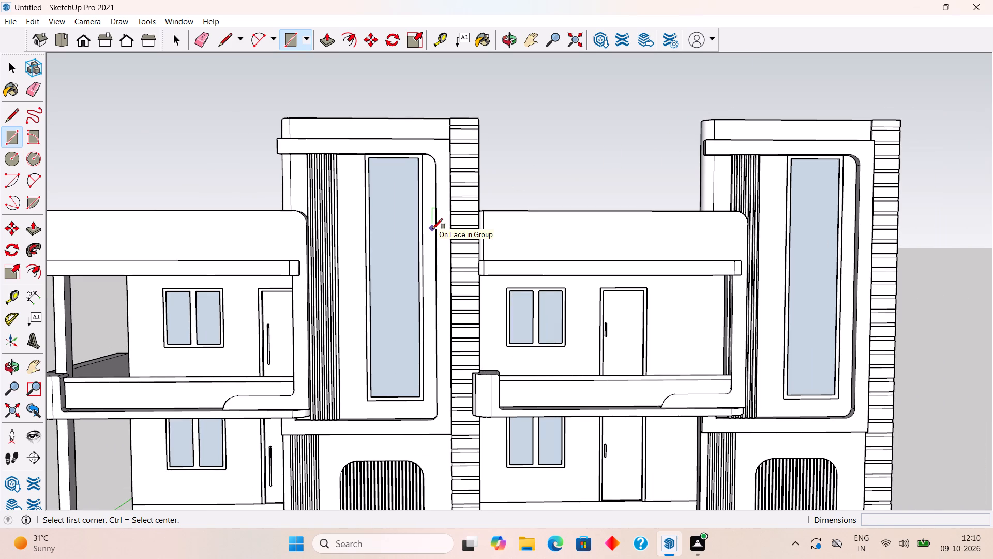
scroll(432, 229, "down", 2)
scroll(269, 198, "up", 4)
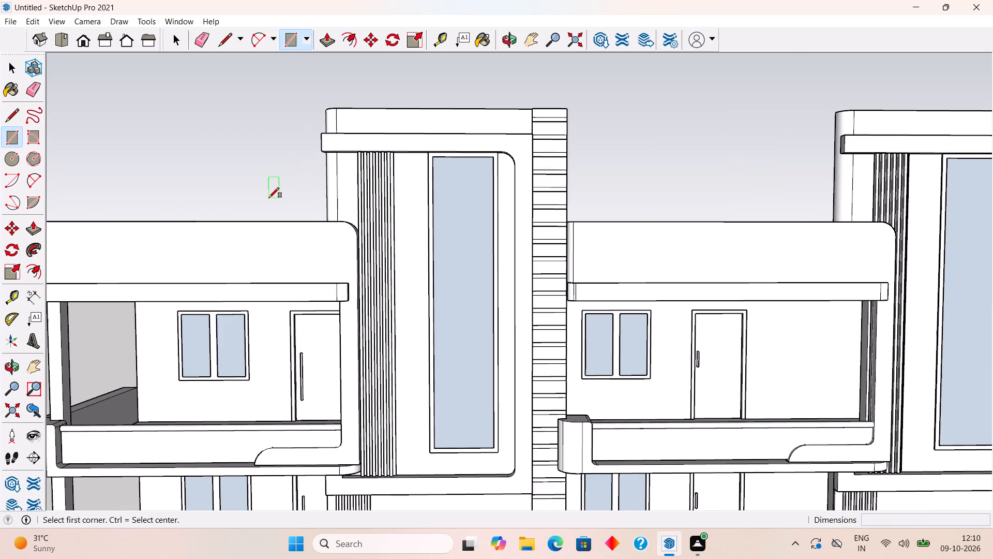
scroll(269, 198, "down", 2)
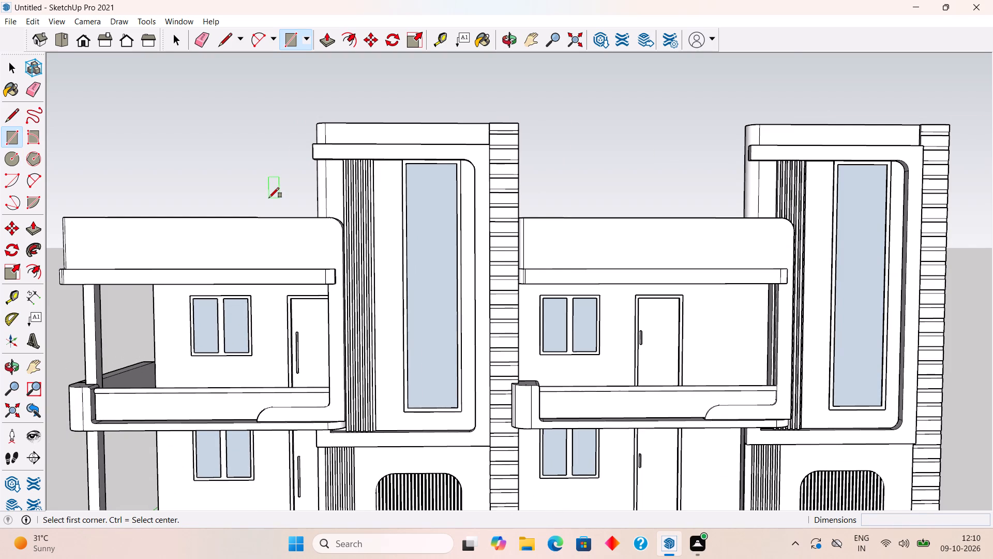
scroll(269, 198, "down", 2)
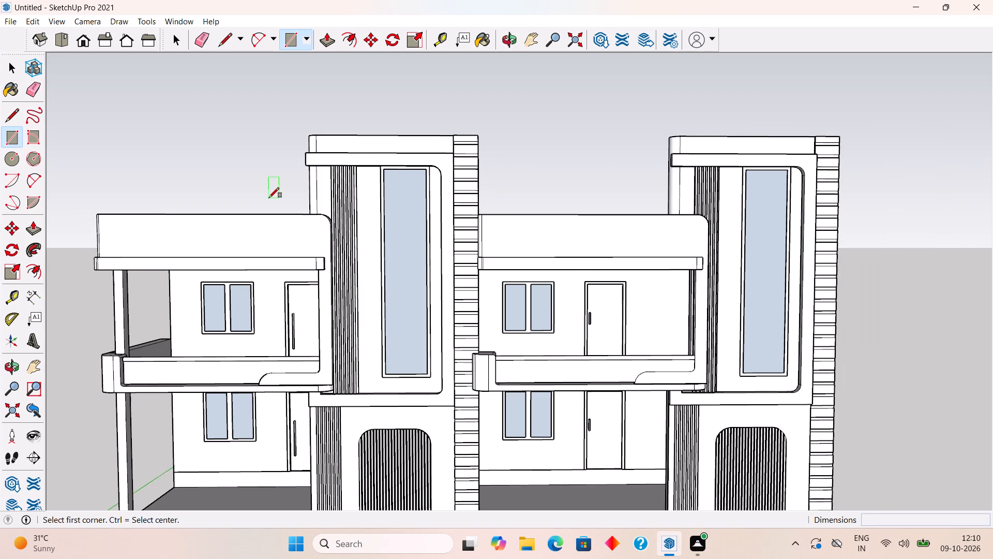
scroll(269, 198, "down", 3)
scroll(269, 198, "up", 3)
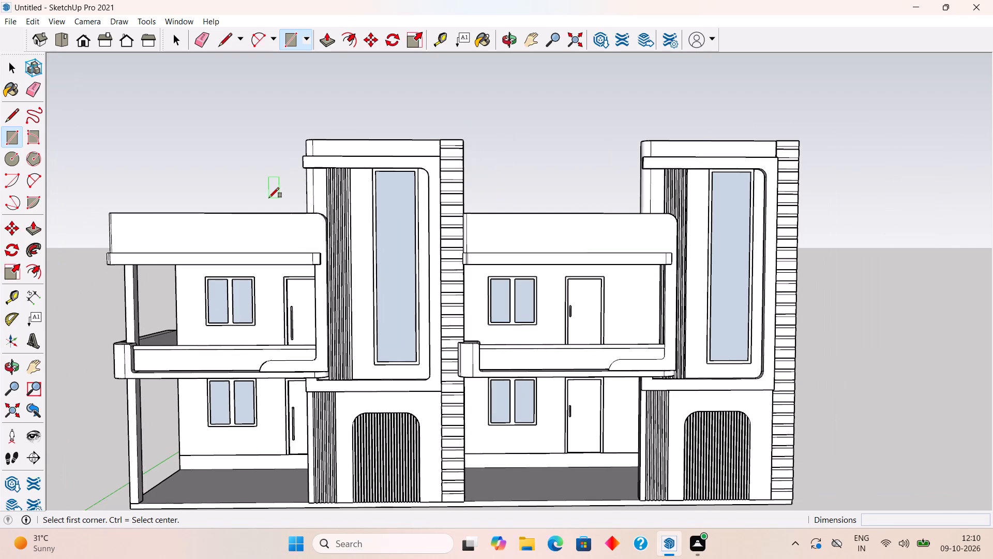
scroll(269, 198, "up", 6)
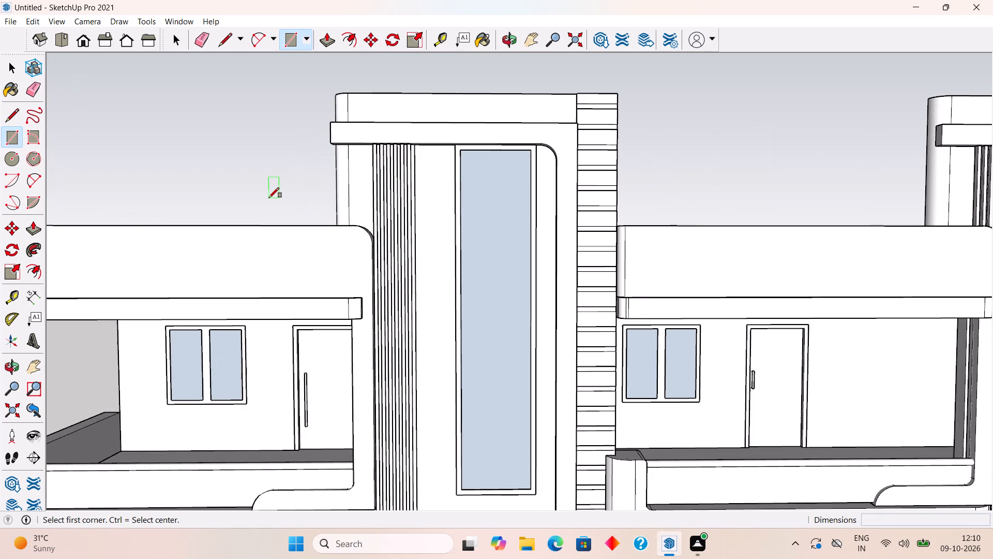
scroll(269, 198, "down", 4)
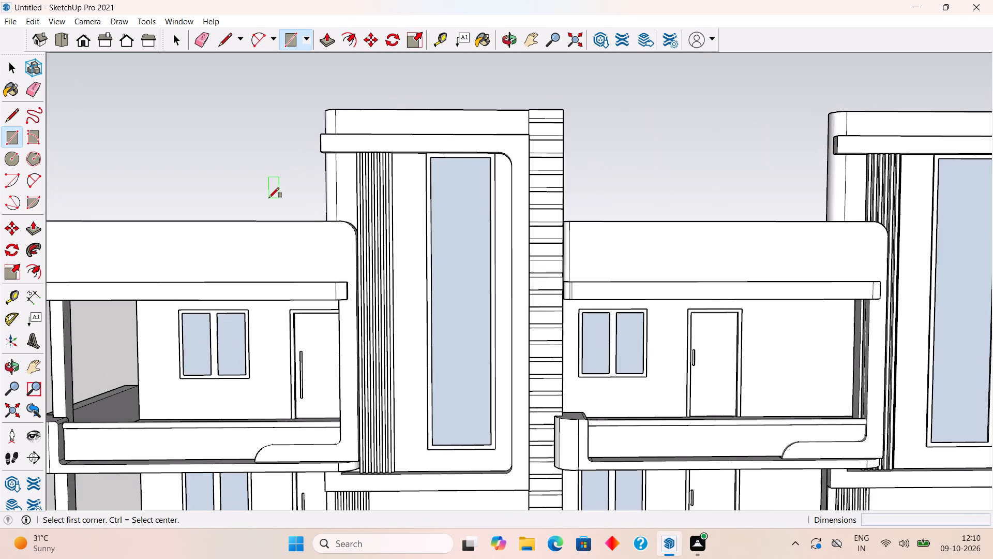
scroll(269, 198, "up", 3)
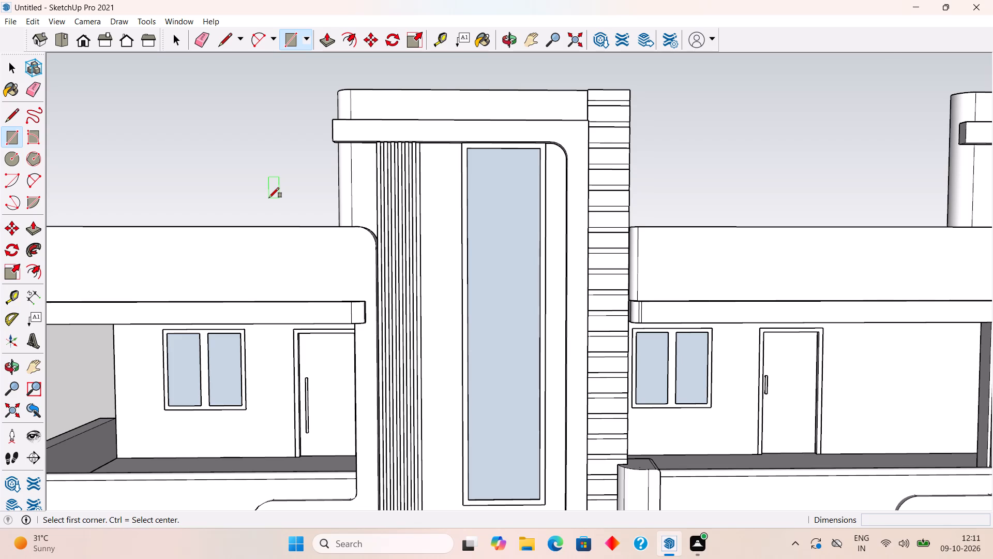
scroll(269, 198, "down", 2)
key("space")
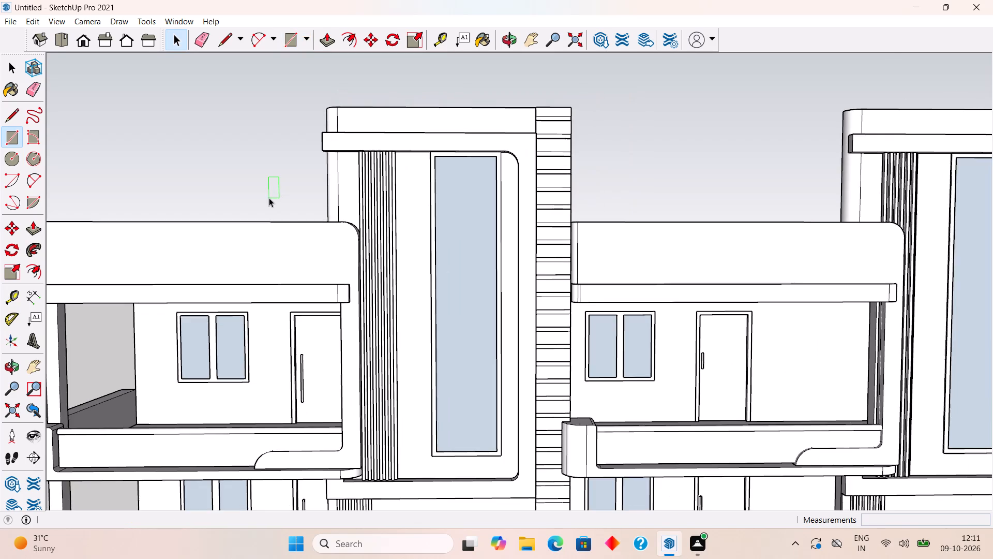
scroll(269, 198, "down", 9)
scroll(238, 296, "up", 1)
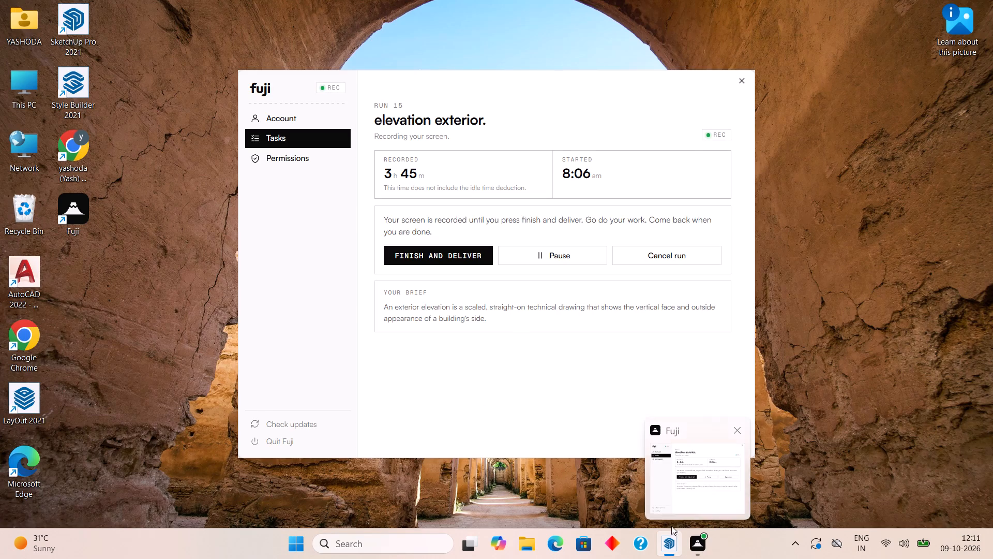
Examine the first house's upper floor, including the roof slab edge, corner column, window and door.
scroll(138, 245, "up", 3)
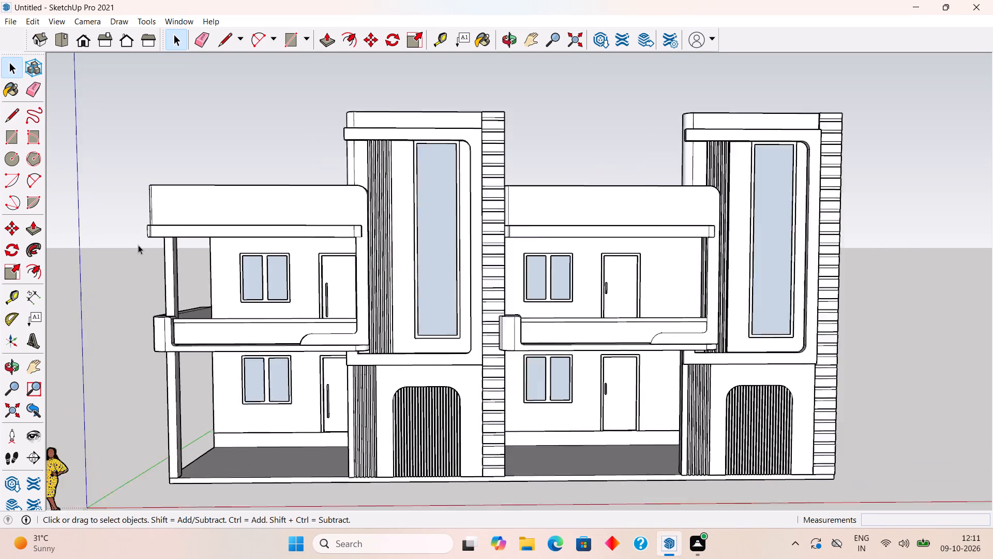
scroll(138, 245, "up", 5)
scroll(138, 244, "down", 2)
scroll(138, 244, "up", 6)
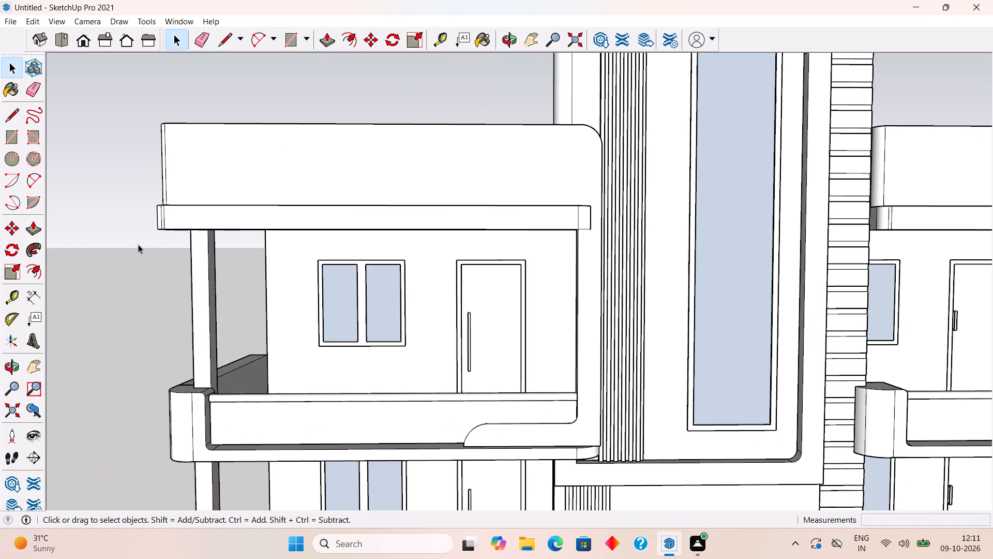
scroll(138, 244, "up", 1)
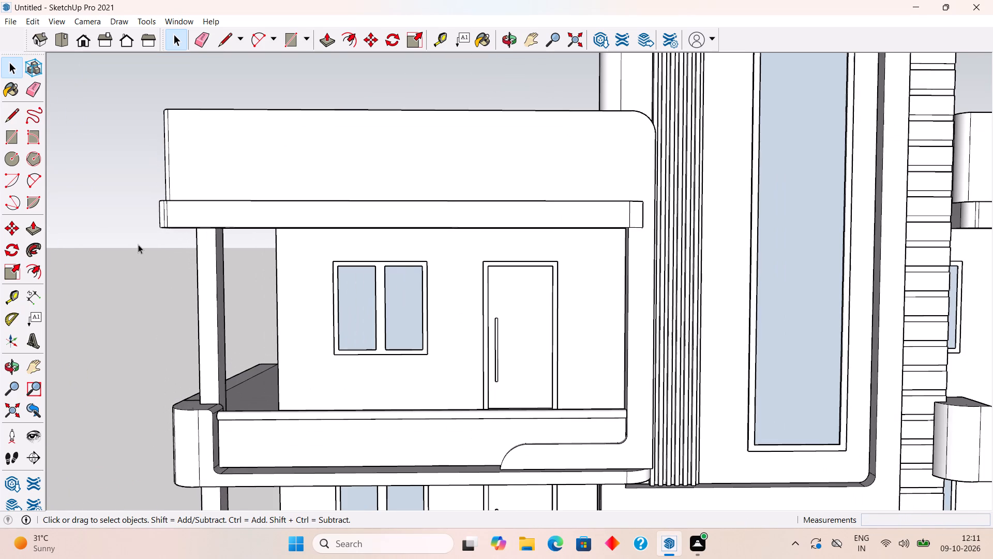
scroll(138, 244, "up", 2)
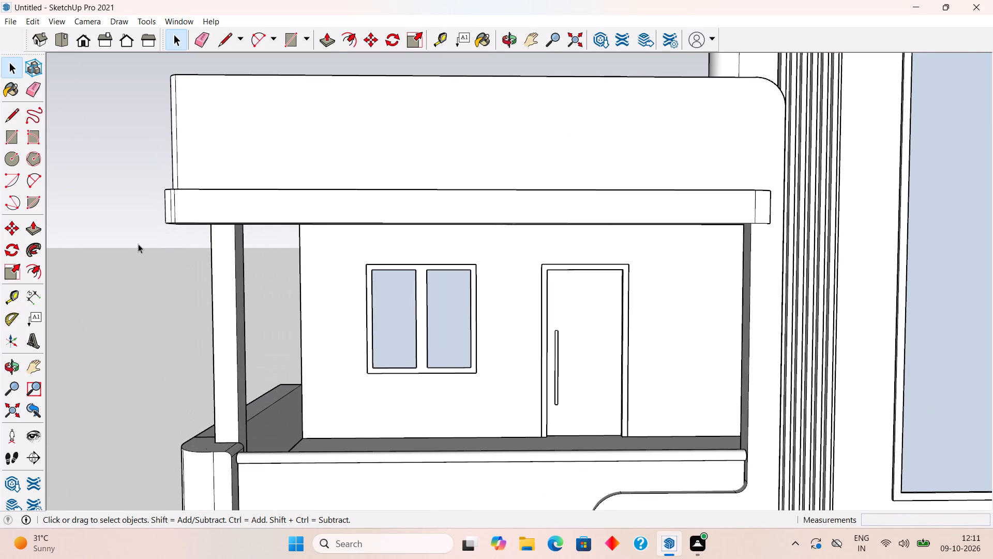
scroll(138, 244, "down", 3)
scroll(138, 244, "up", 5)
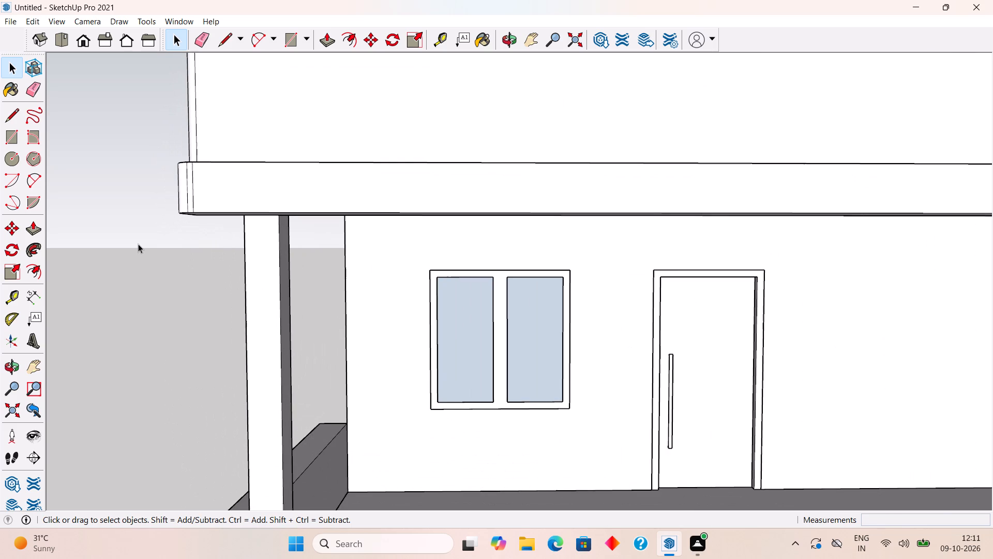
scroll(138, 244, "up", 3)
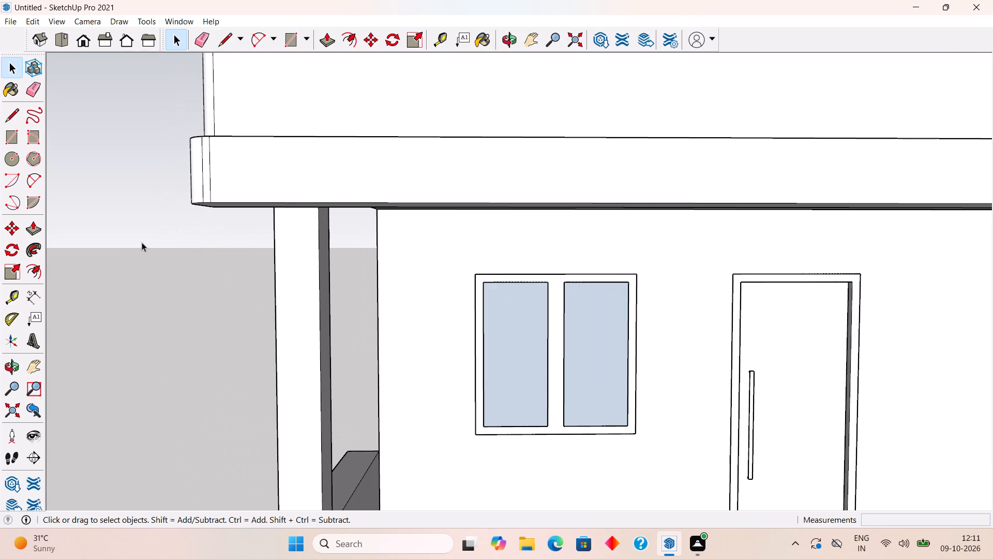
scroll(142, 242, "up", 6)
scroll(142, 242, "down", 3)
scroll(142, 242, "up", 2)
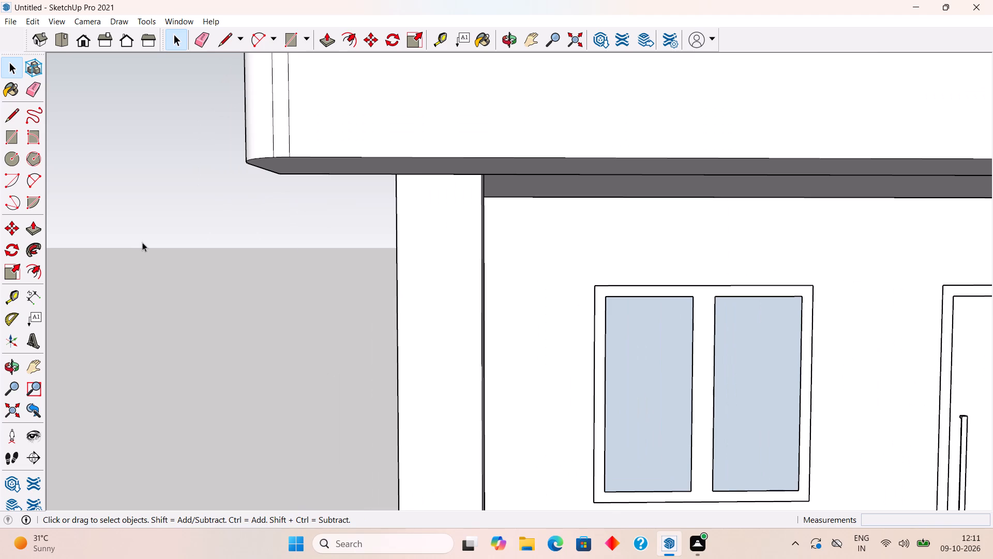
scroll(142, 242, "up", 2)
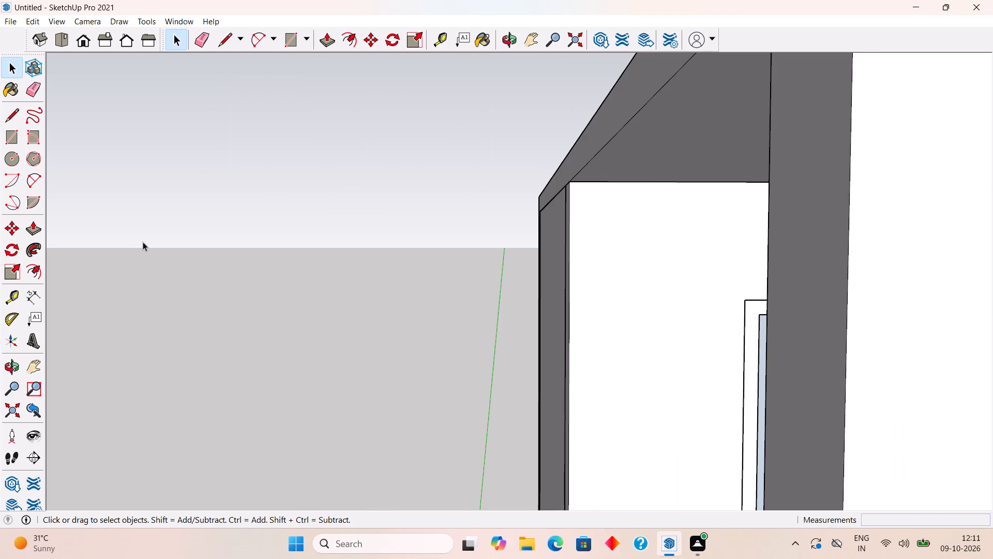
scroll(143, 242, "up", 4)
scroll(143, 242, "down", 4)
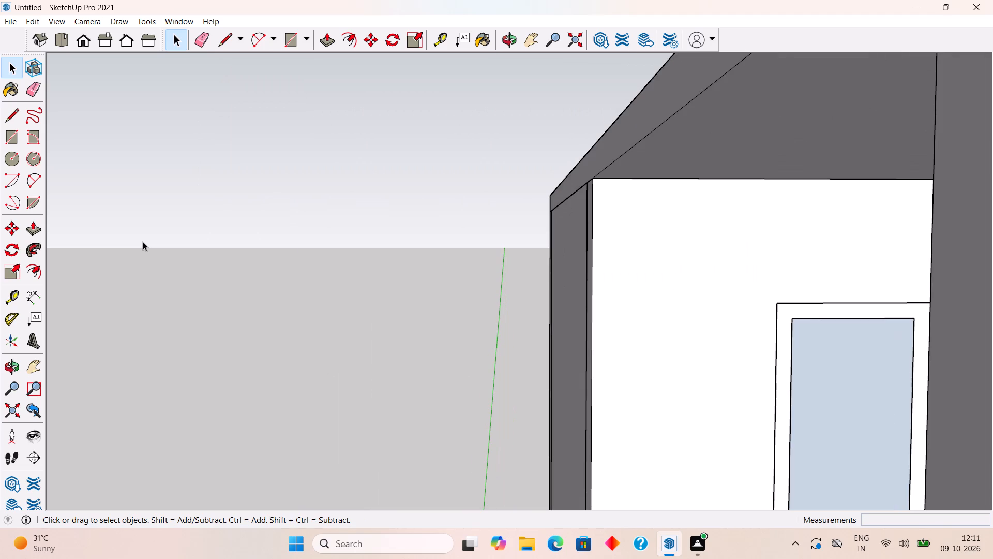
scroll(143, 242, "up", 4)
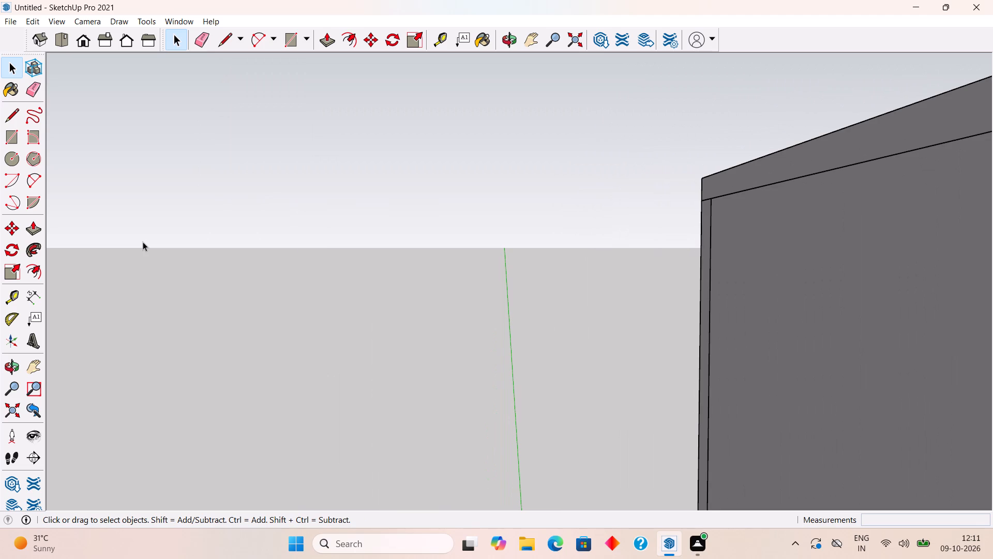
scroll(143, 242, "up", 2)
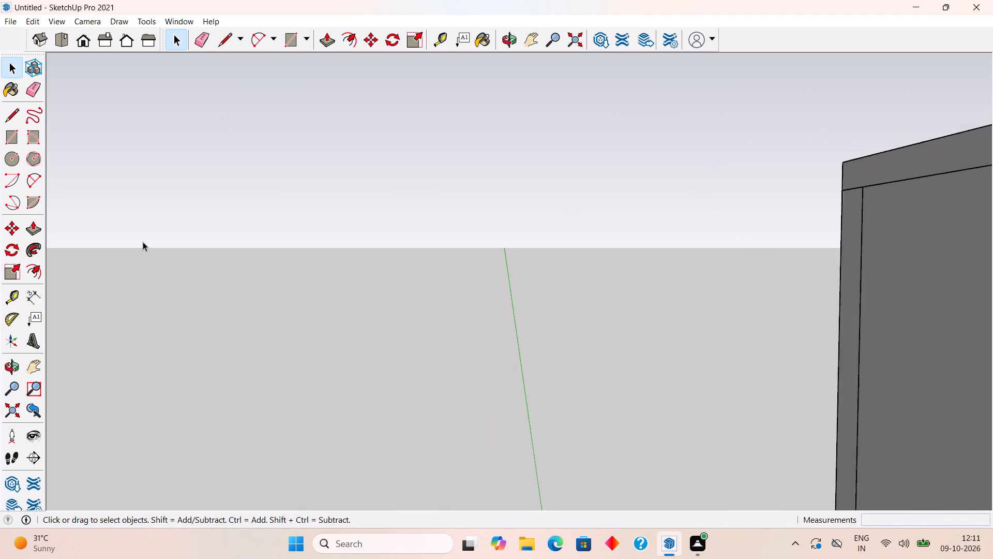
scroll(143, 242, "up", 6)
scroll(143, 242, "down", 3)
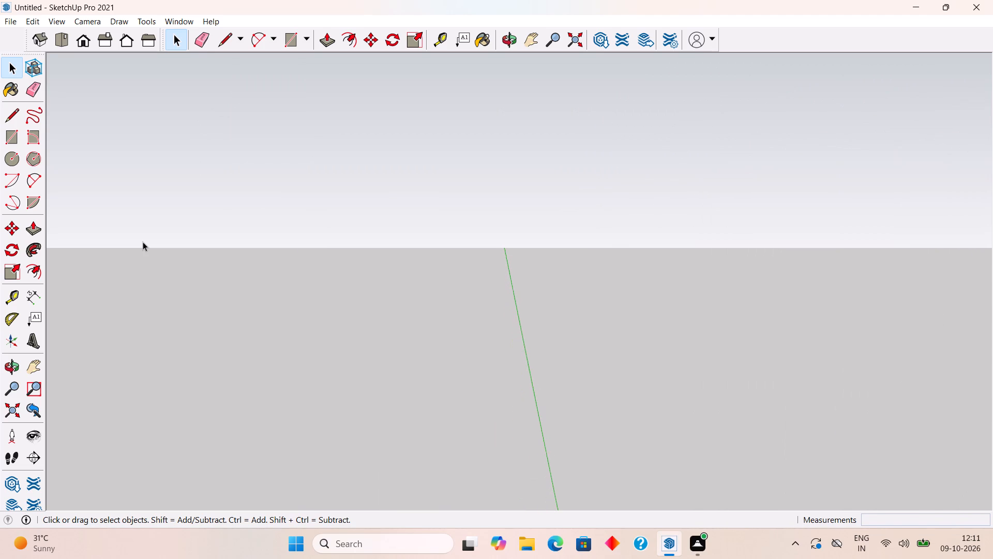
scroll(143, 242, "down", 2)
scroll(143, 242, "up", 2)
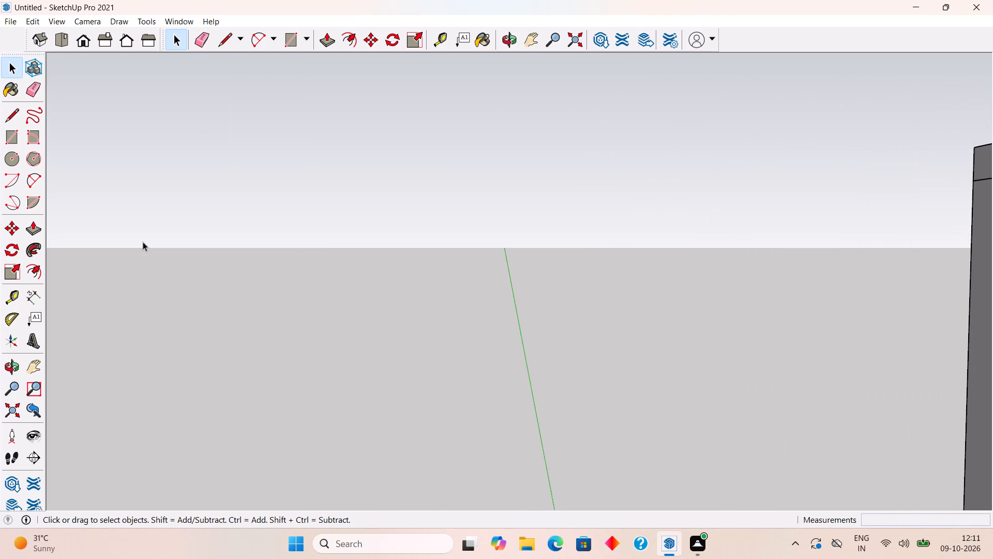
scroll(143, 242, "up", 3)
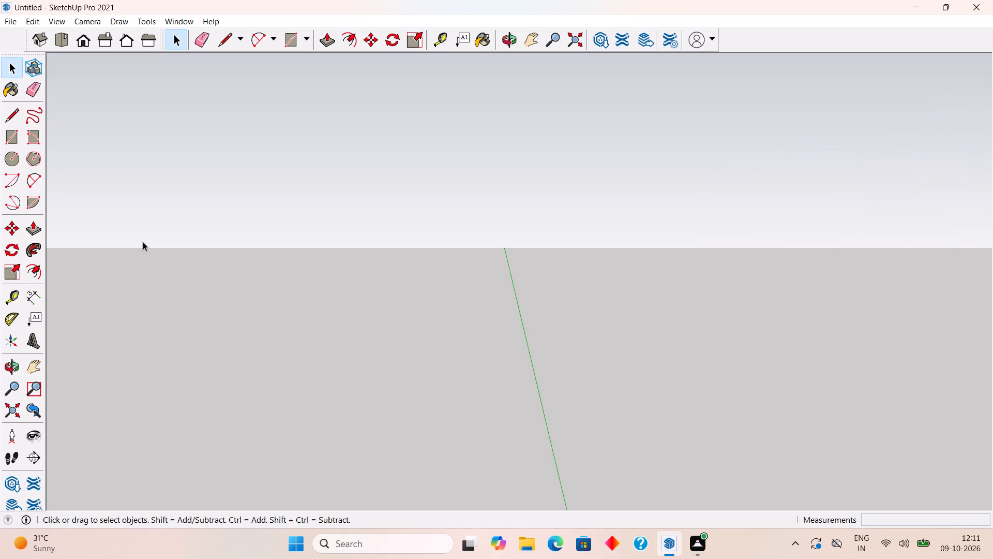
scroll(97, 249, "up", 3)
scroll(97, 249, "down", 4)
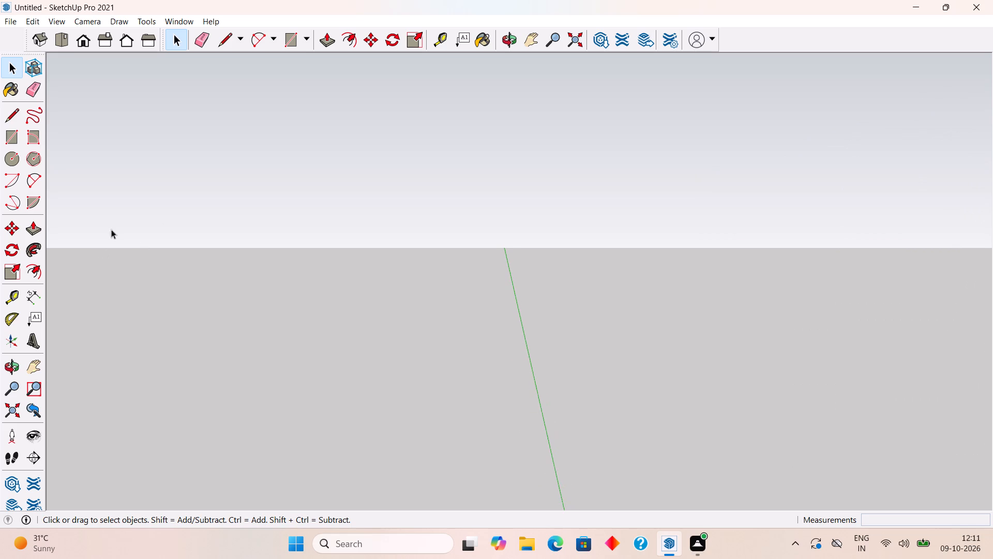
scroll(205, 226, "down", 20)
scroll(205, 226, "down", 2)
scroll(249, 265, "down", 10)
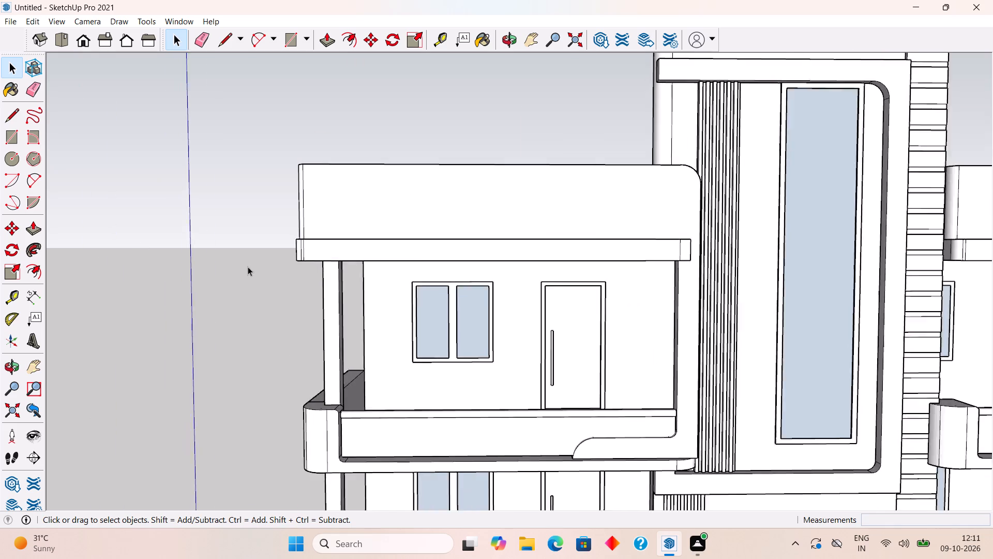
Examine the first house's tower up close, including its tall window, rounded frame, grooved strip and horizontally banded side strip.
scroll(248, 267, "down", 2)
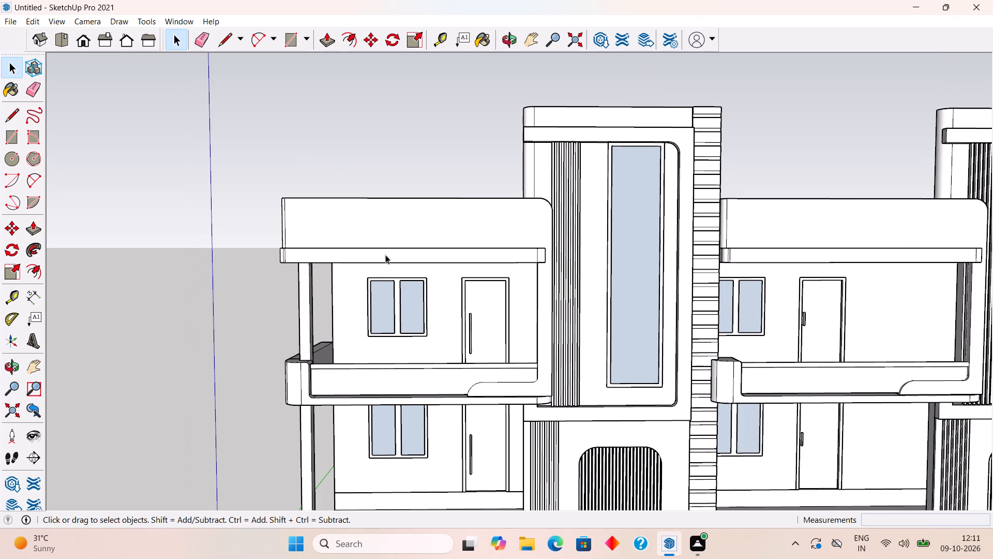
scroll(482, 254, "down", 2)
scroll(617, 254, "up", 2)
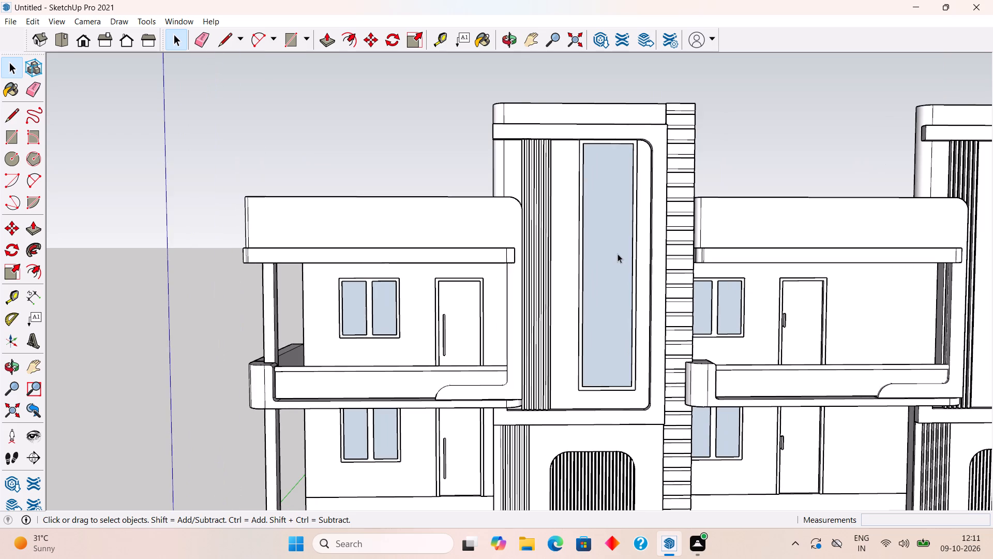
scroll(645, 240, "up", 4)
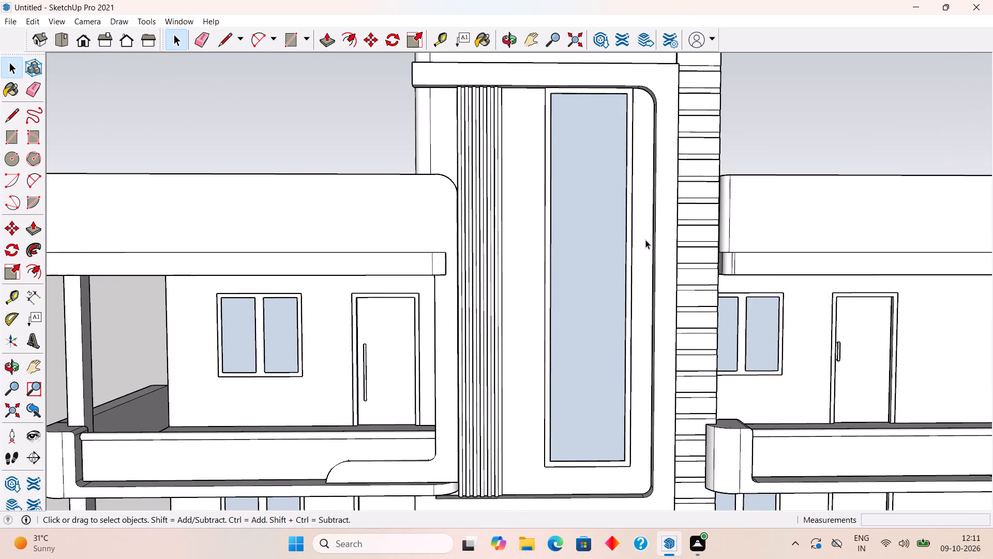
scroll(645, 240, "down", 6)
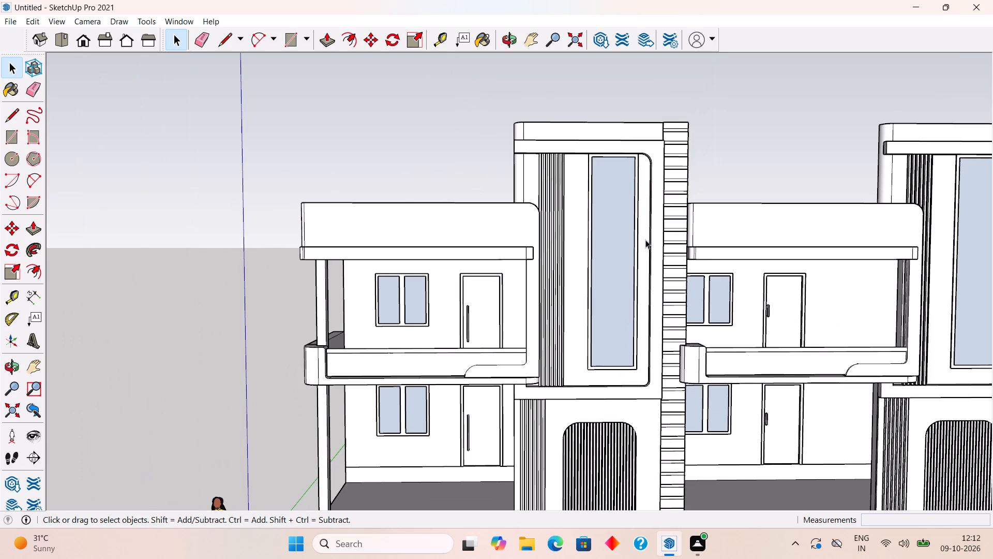
scroll(649, 235, "up", 1)
scroll(650, 231, "down", 5)
scroll(650, 231, "up", 8)
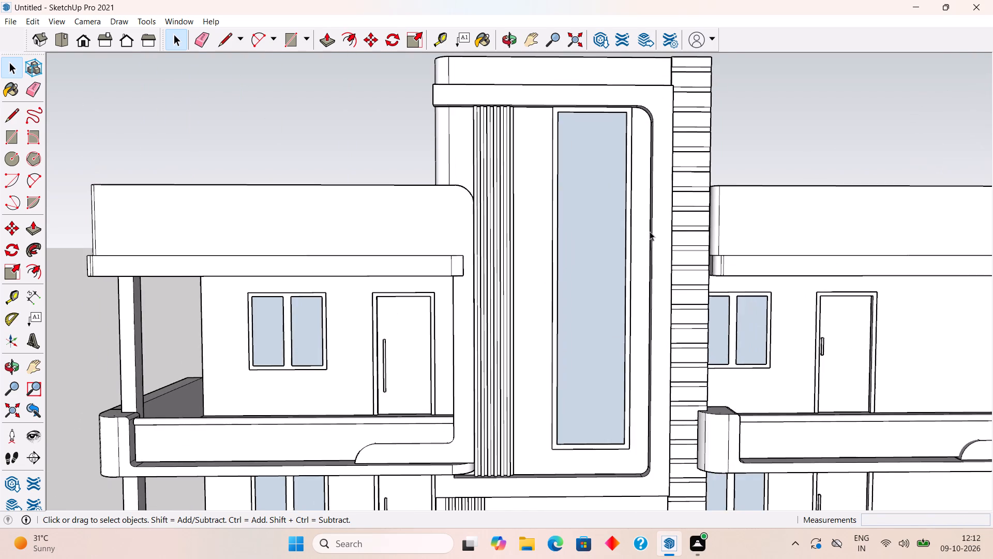
scroll(650, 231, "up", 1)
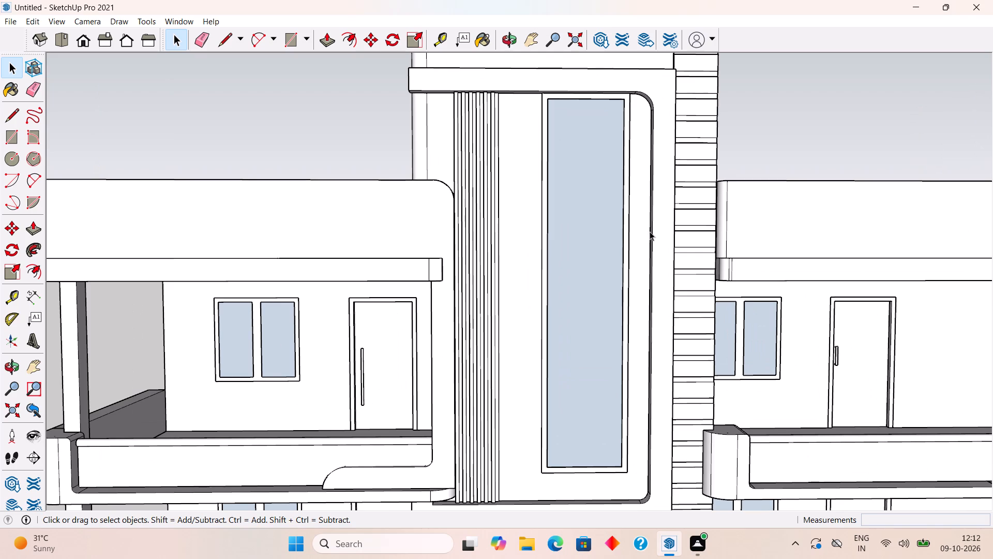
scroll(650, 231, "down", 3)
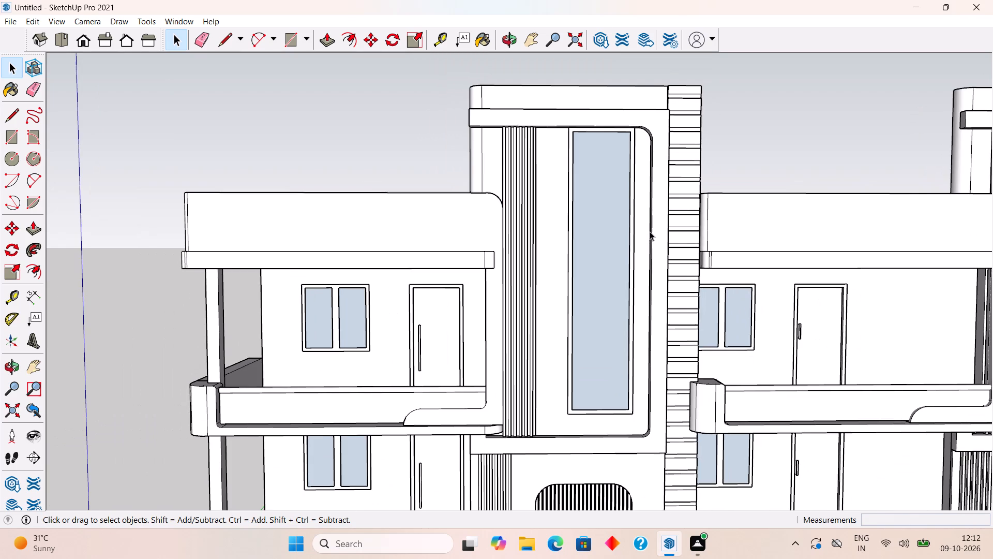
scroll(650, 231, "down", 1)
scroll(650, 231, "up", 4)
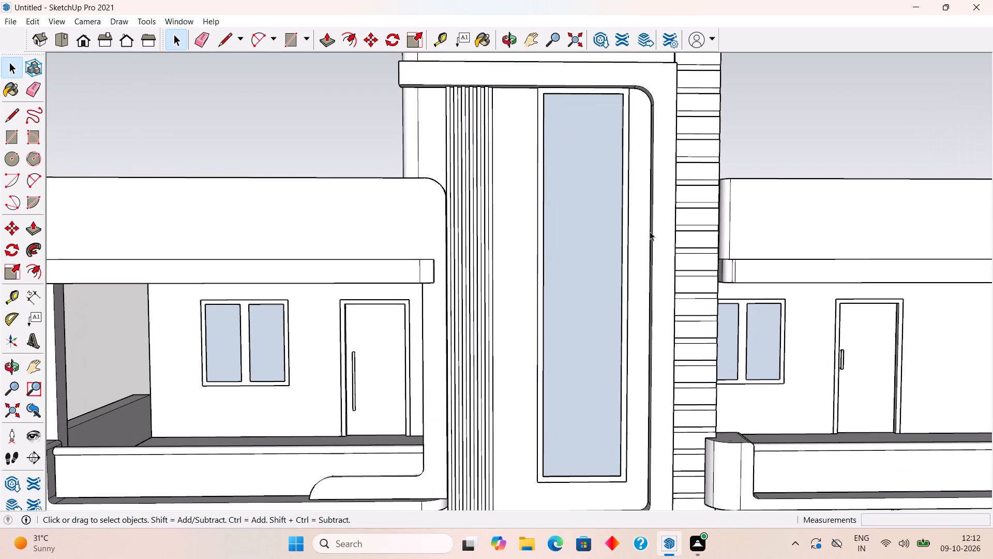
scroll(650, 231, "down", 3)
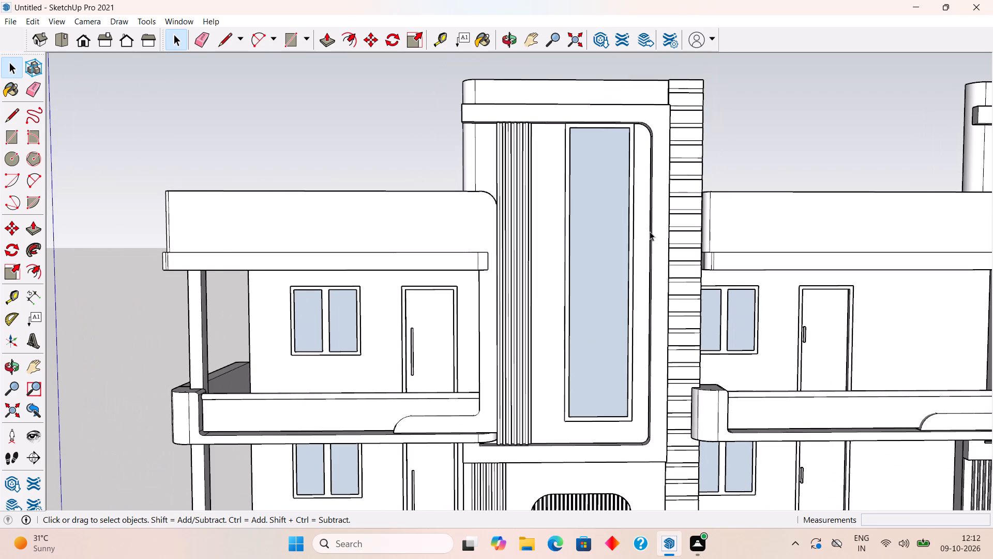
scroll(650, 231, "down", 2)
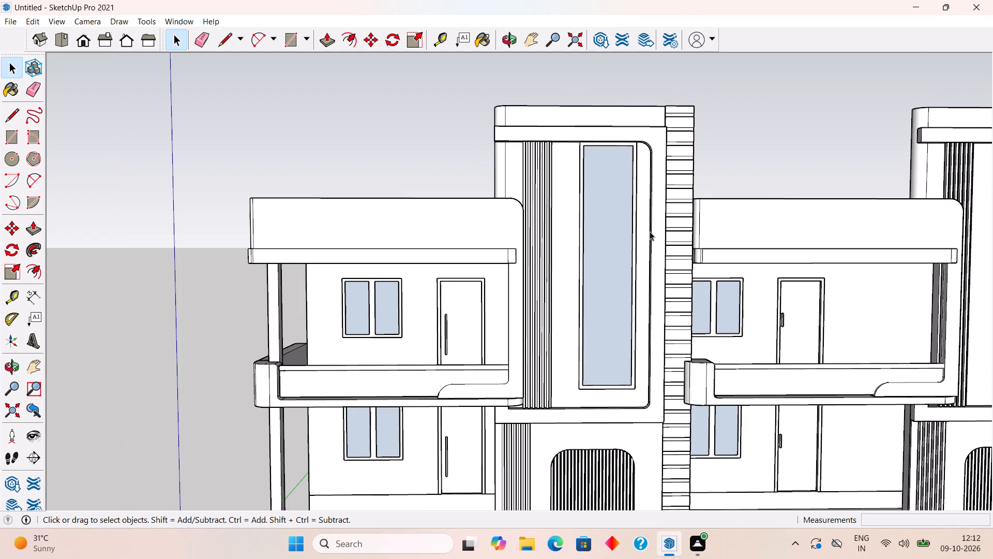
scroll(650, 231, "up", 1)
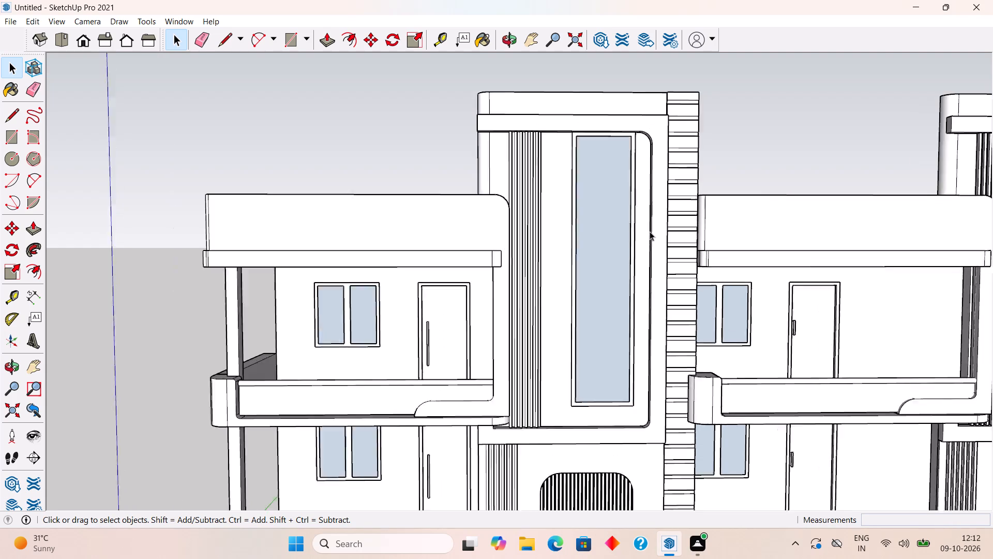
scroll(650, 231, "up", 5)
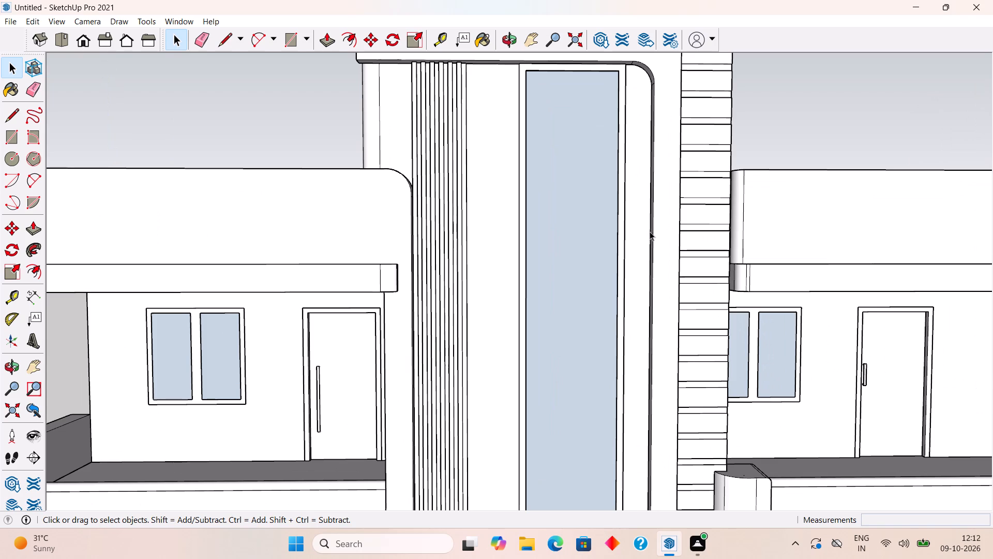
scroll(650, 231, "down", 3)
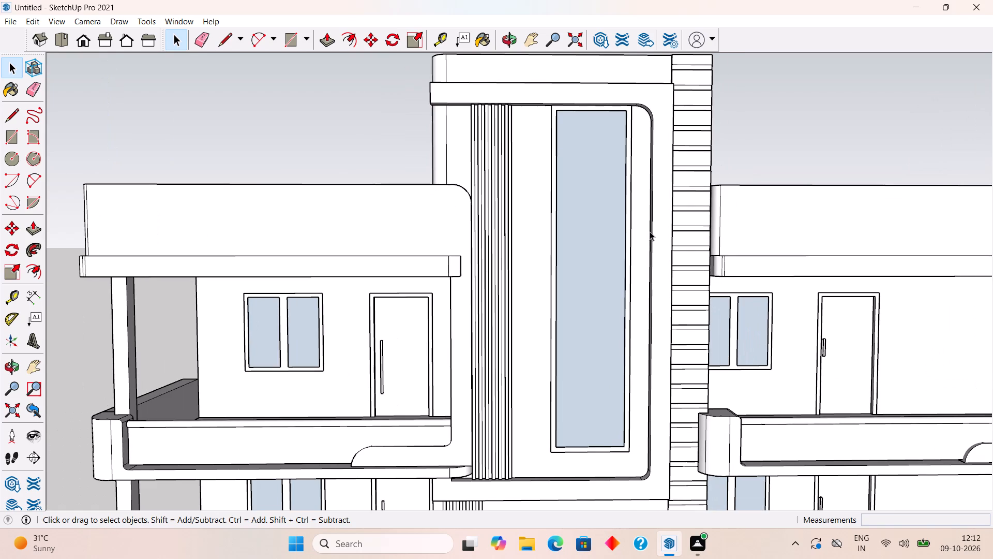
scroll(650, 231, "up", 3)
scroll(650, 231, "down", 4)
scroll(568, 235, "down", 9)
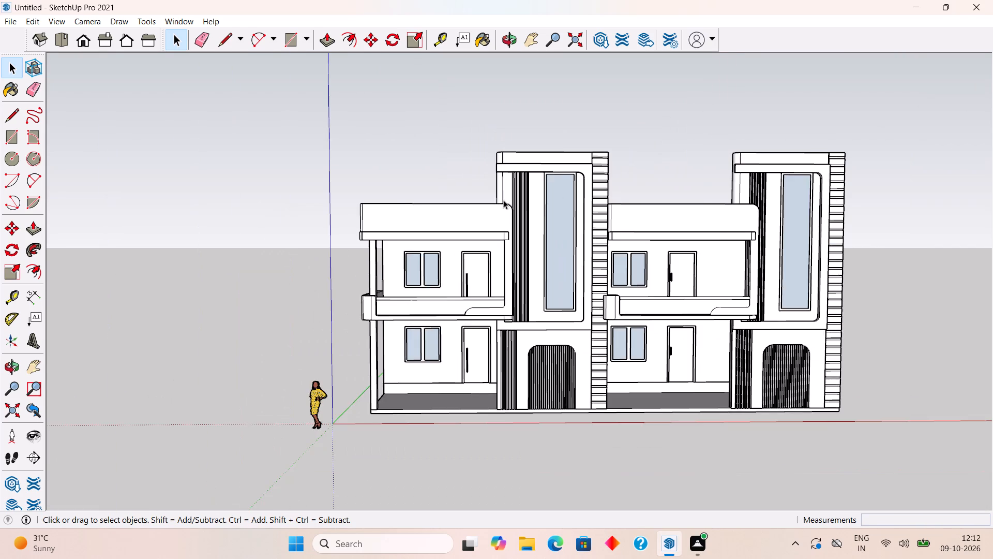
Review the full front elevation of both houses, comparing the towers, balconies, parapets and arched grooved ground-floor panels.
scroll(502, 201, "down", 2)
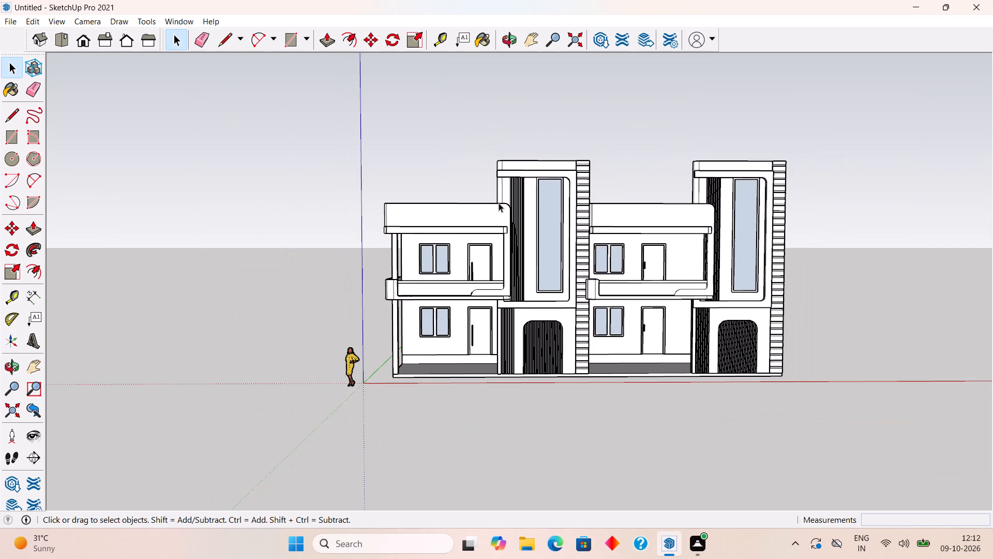
scroll(499, 203, "down", 2)
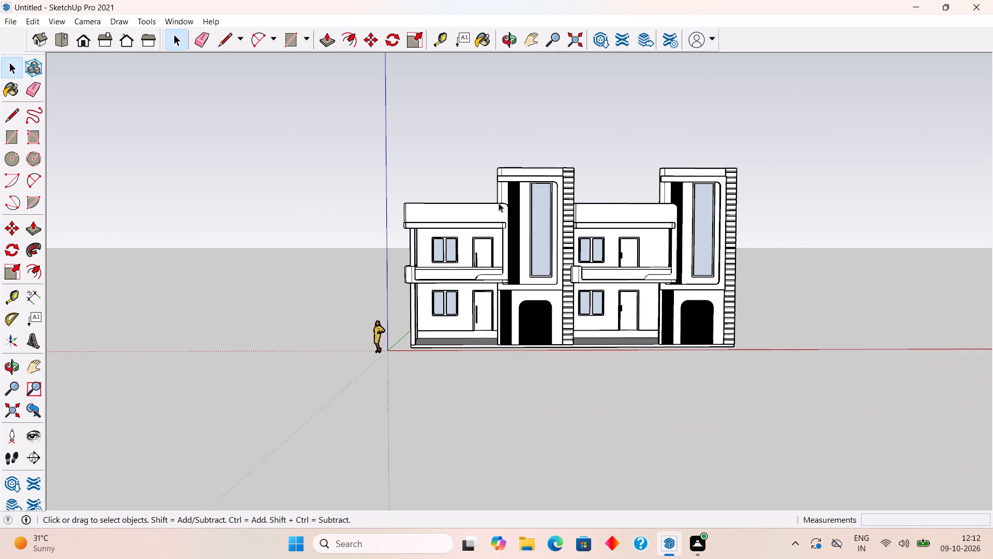
scroll(499, 203, "down", 2)
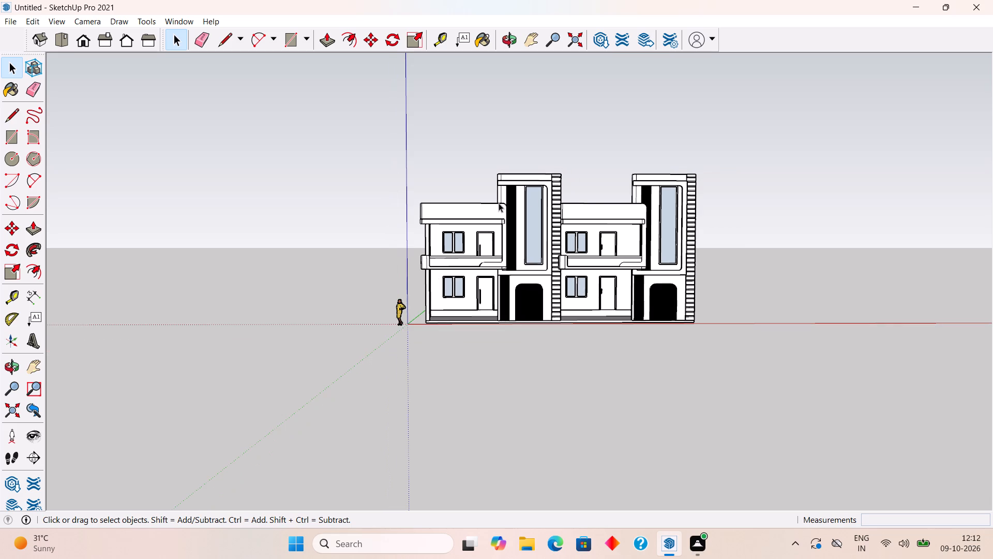
scroll(705, 164, "up", 7)
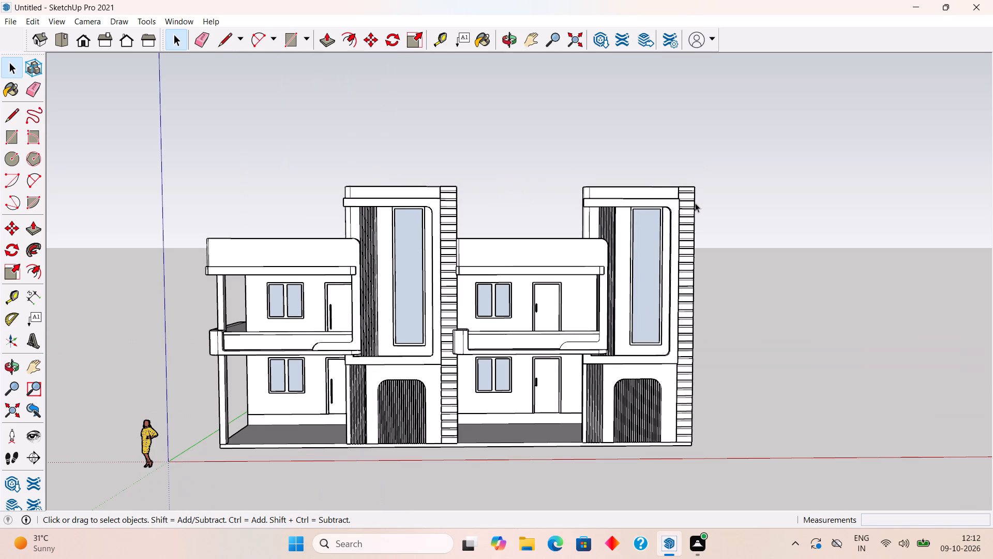
scroll(714, 320, "up", 3)
scroll(583, 355, "down", 3)
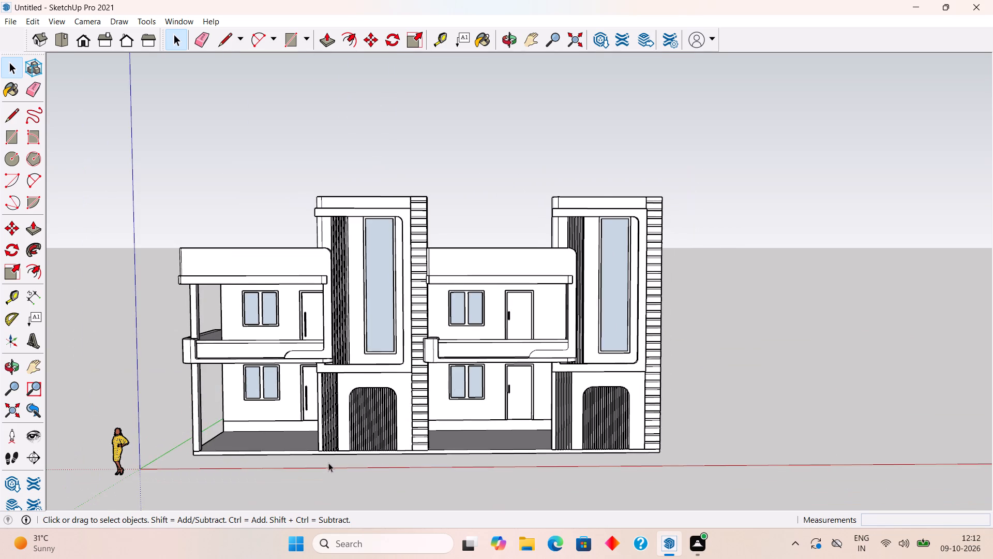
scroll(324, 465, "up", 4)
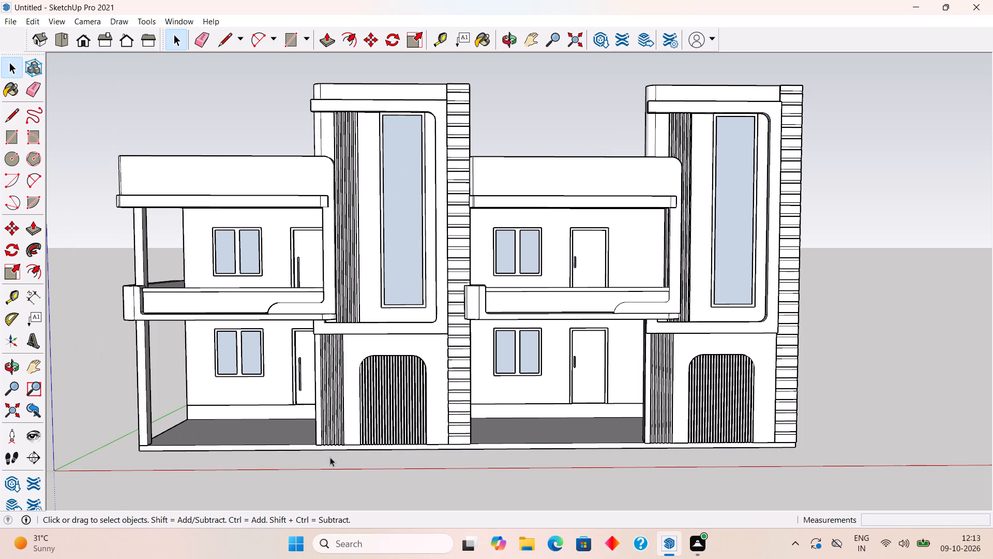
scroll(331, 457, "up", 1)
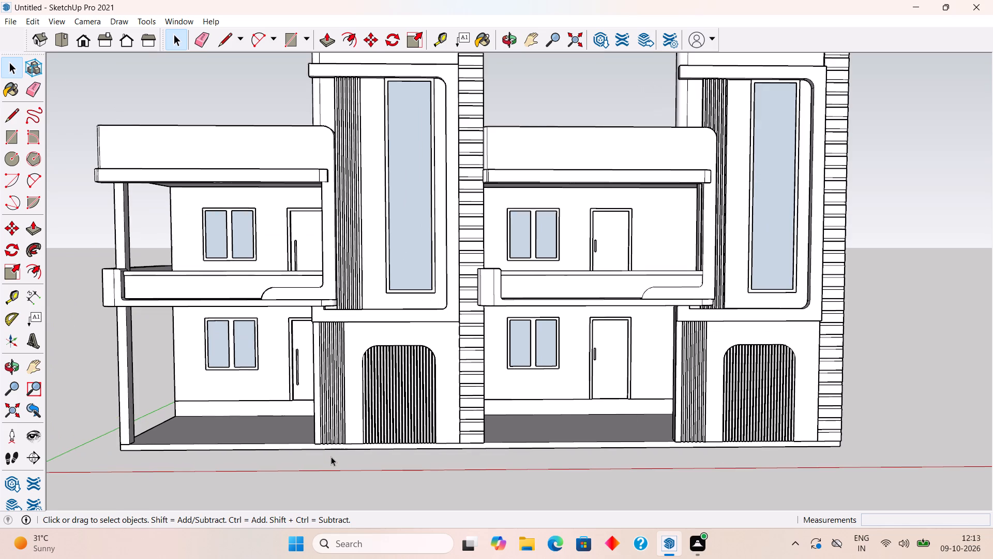
scroll(331, 457, "down", 2)
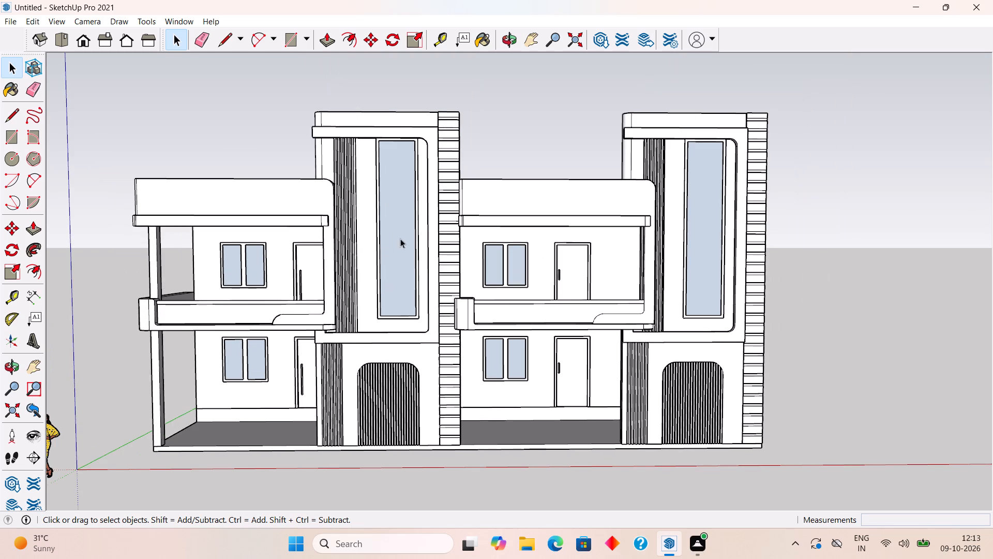
scroll(604, 168, "up", 2)
scroll(604, 168, "down", 3)
scroll(604, 168, "up", 4)
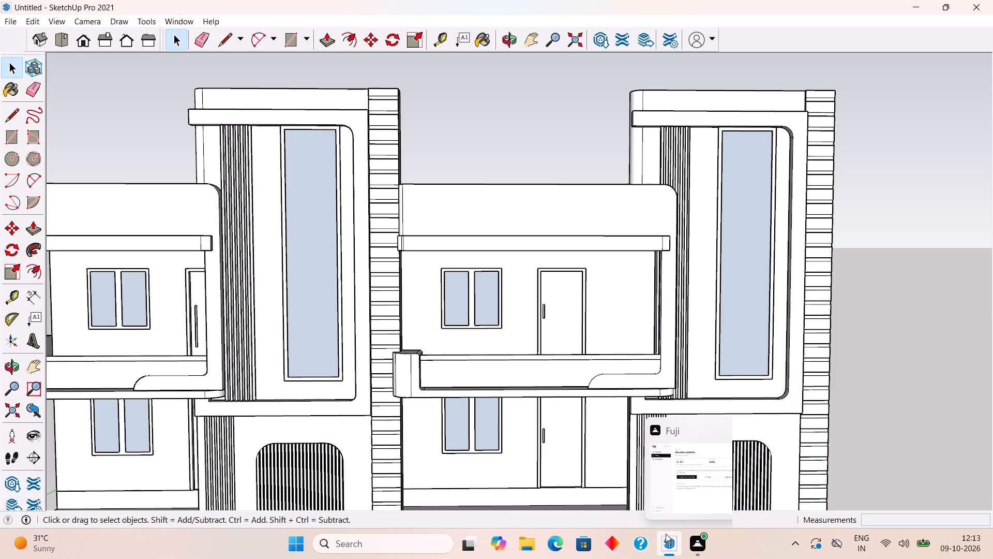
scroll(438, 287, "down", 11)
scroll(314, 273, "up", 9)
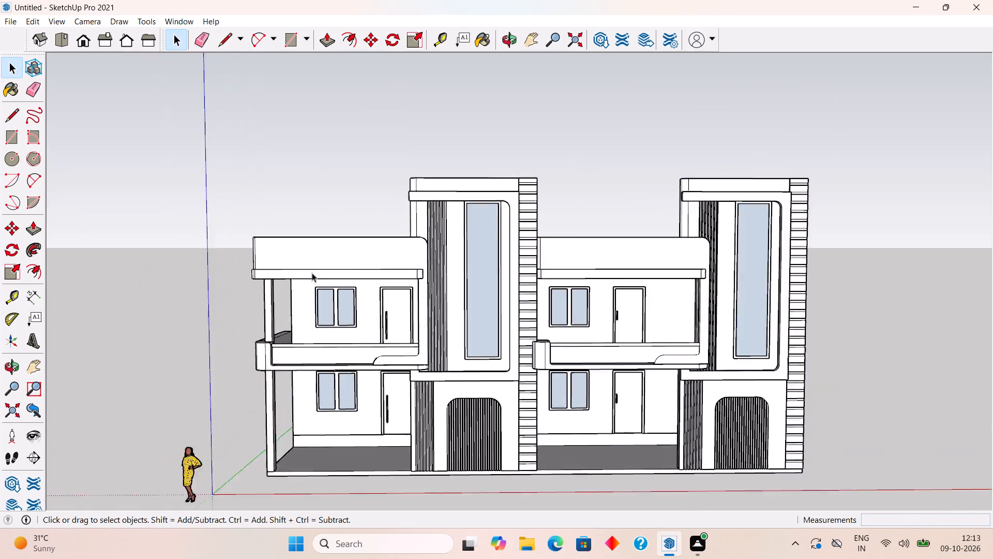
Inspect the twin houses from the side and from above, checking the side walls, balcony depth, parapets and roof slabs.
scroll(312, 273, "up", 3)
left_click_drag(329, 241, 365, 242)
middle_click_drag(291, 201, 344, 212)
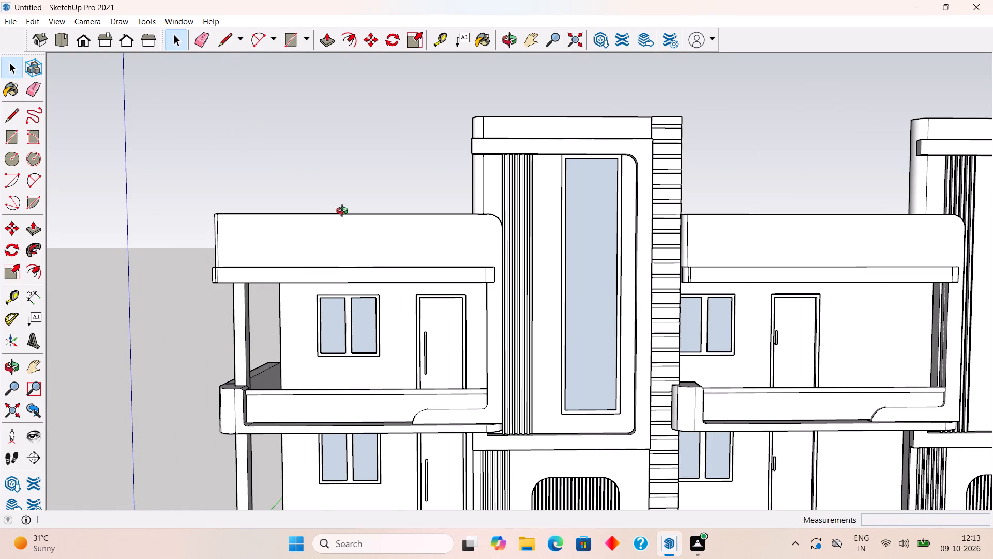
middle_click_drag(344, 212, 546, 183)
scroll(546, 183, "down", 5)
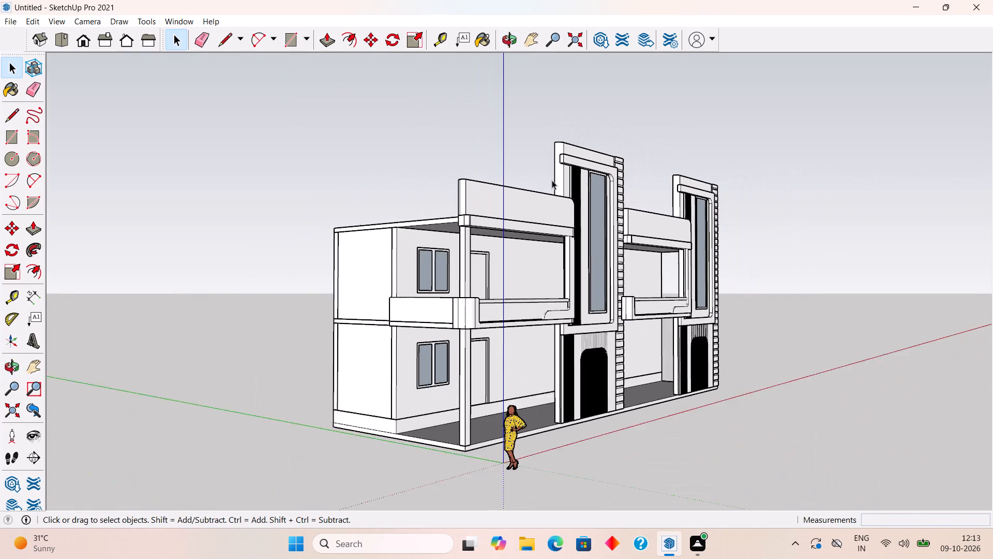
scroll(552, 180, "down", 4)
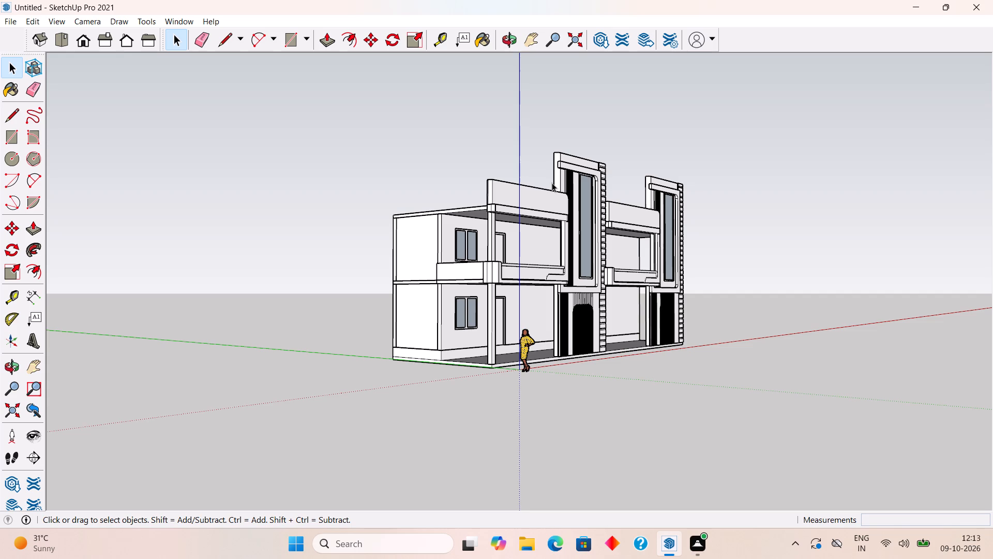
scroll(552, 183, "down", 2)
middle_click_drag(567, 180, 292, 305)
scroll(293, 306, "up", 3)
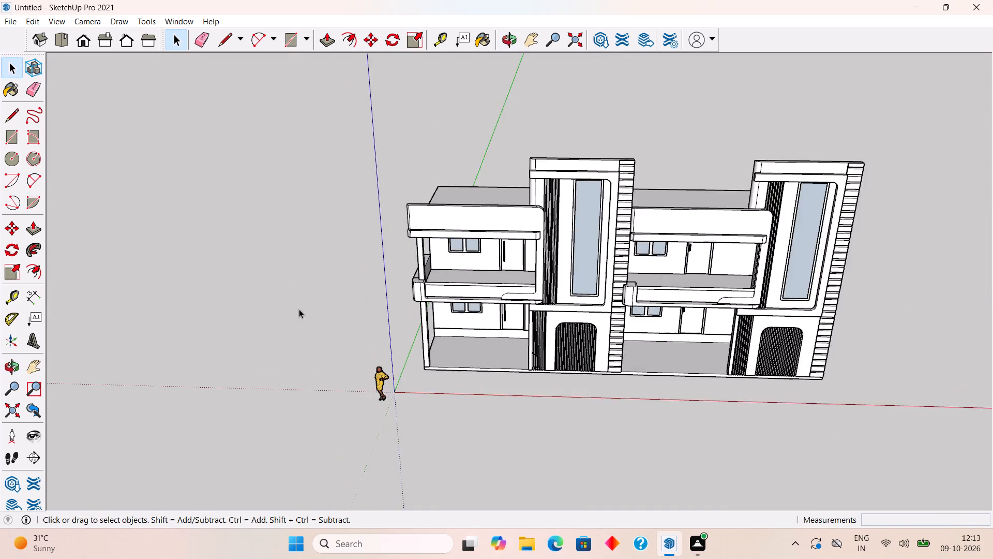
Delete the human scale figure standing near the origin.
scroll(299, 309, "up", 1)
scroll(680, 265, "up", 3)
left_click(256, 444)
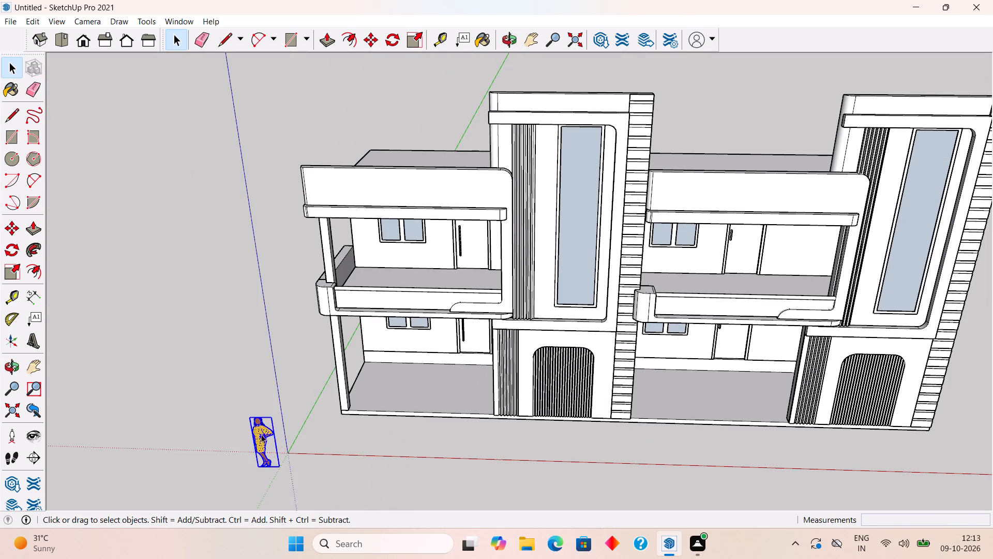
key("Delete")
Place a guide 9" inward from the ground-floor slab's outer edge, at the second house's open side end.
scroll(401, 256, "down", 5)
scroll(751, 301, "up", 2)
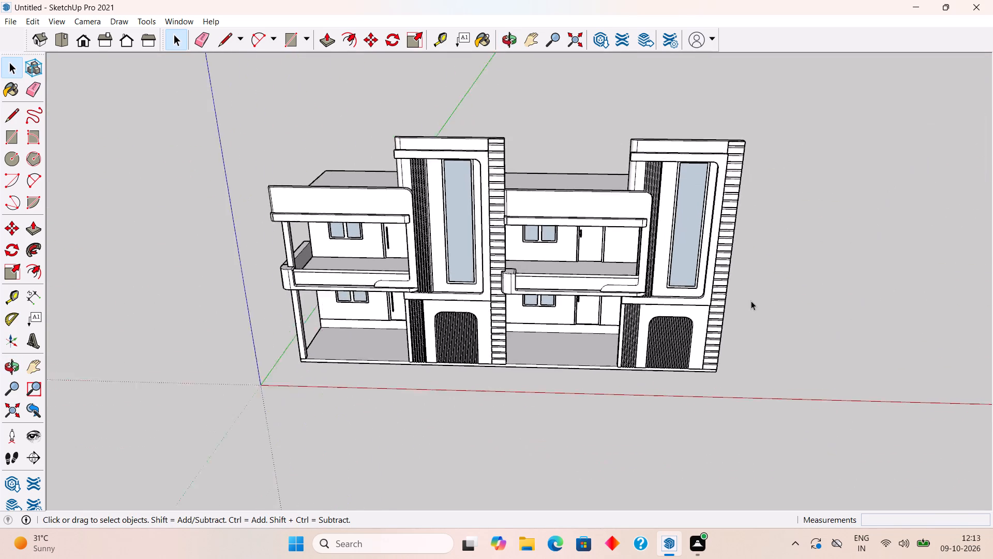
scroll(751, 301, "up", 2)
middle_click_drag(749, 300, 225, 186)
scroll(225, 186, "up", 1)
scroll(540, 369, "up", 3)
middle_click_drag(525, 383, 522, 409)
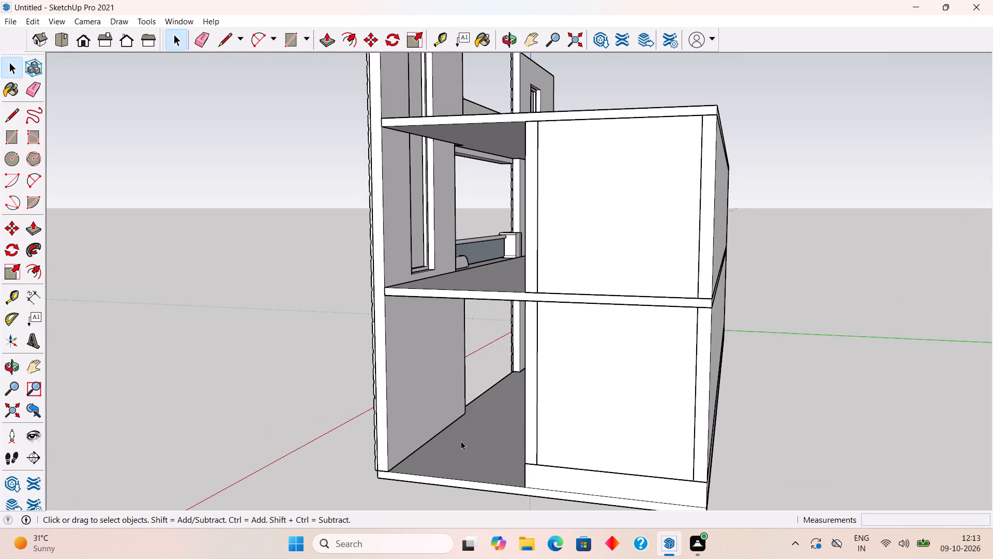
middle_click_drag(510, 311, 538, 299)
scroll(510, 313, "down", 1)
scroll(538, 299, "up", 2)
scroll(543, 366, "up", 4)
scroll(560, 308, "down", 6)
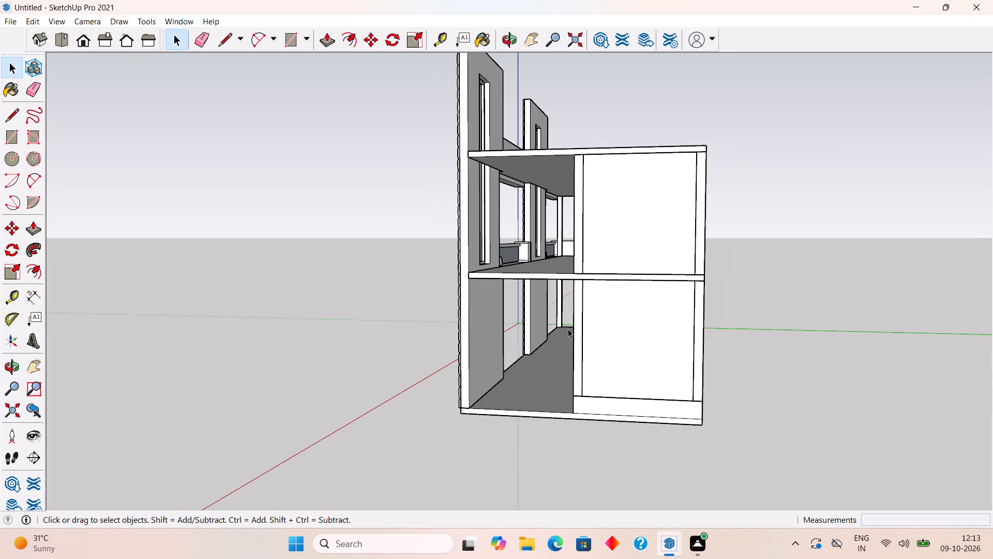
scroll(541, 480, "up", 6)
scroll(565, 408, "up", 1)
middle_click_drag(565, 408, 568, 472)
scroll(563, 476, "up", 2)
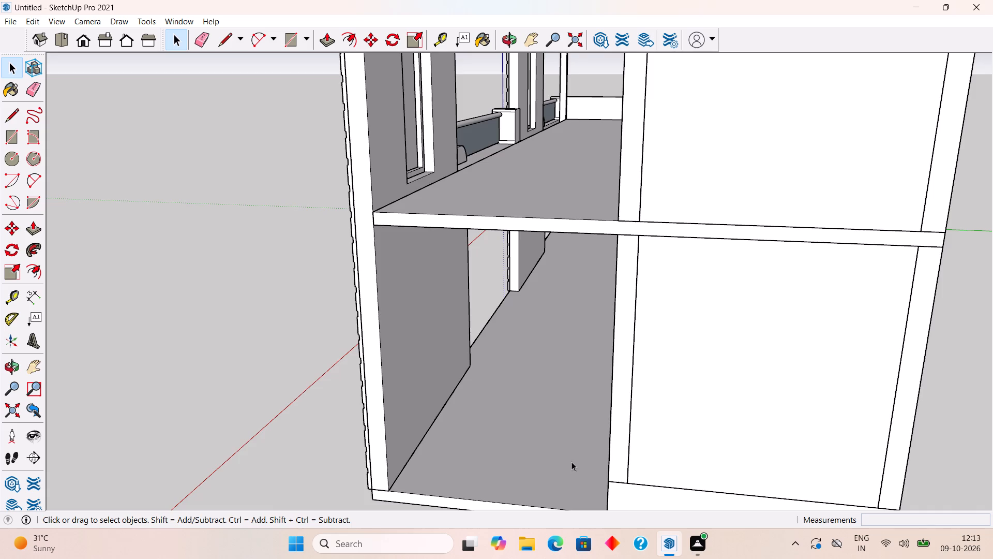
scroll(604, 386, "down", 3)
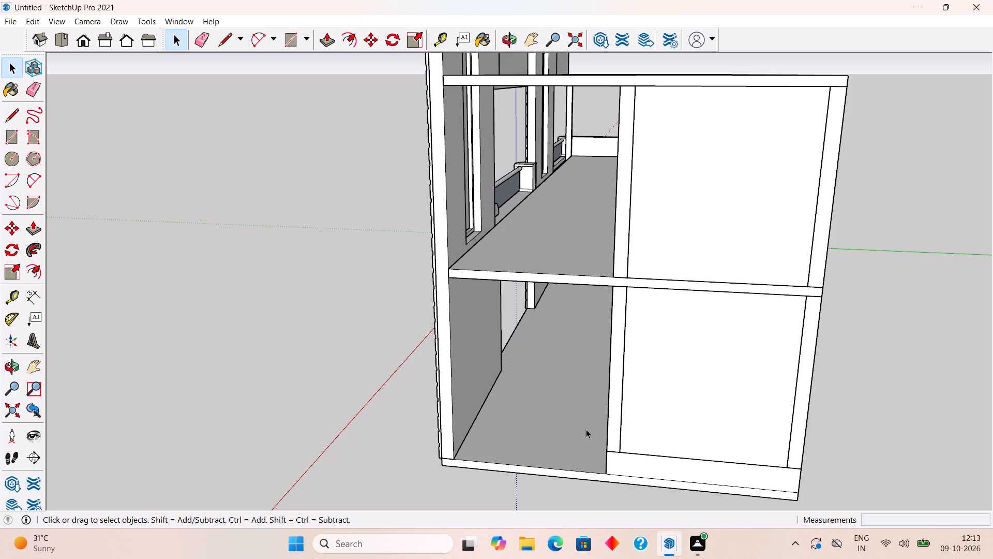
key("space")
type("t")
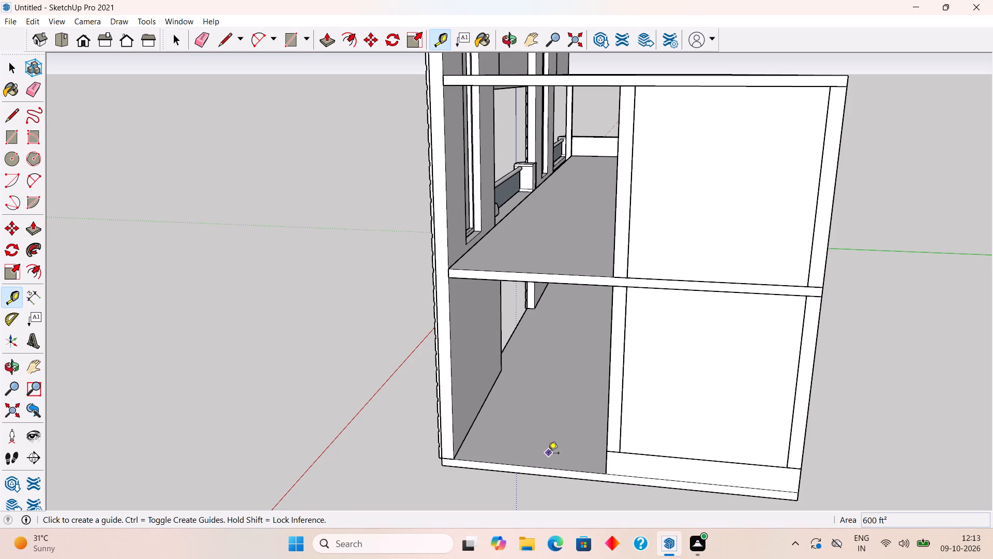
left_click(548, 471)
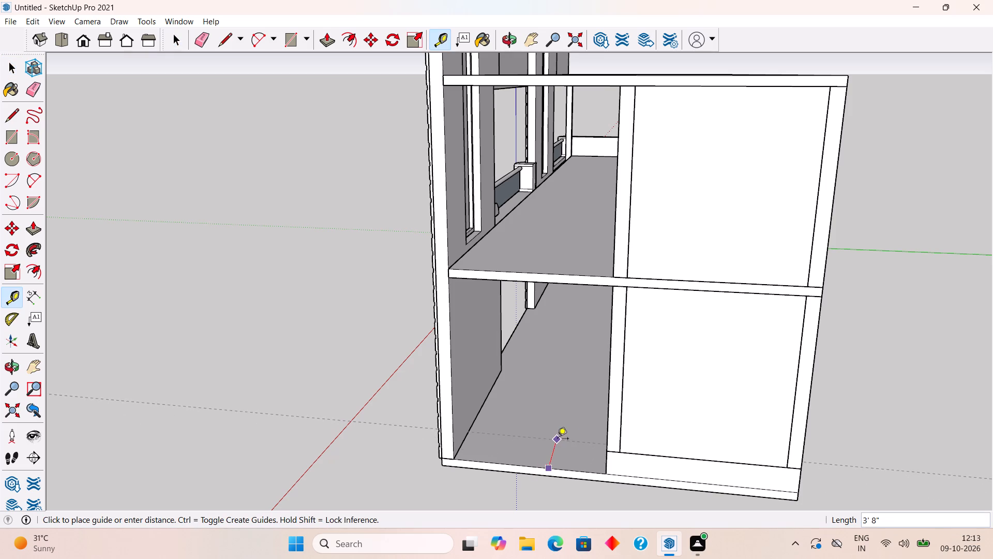
key("9")
key("shift+quotedbl")
key("Return")
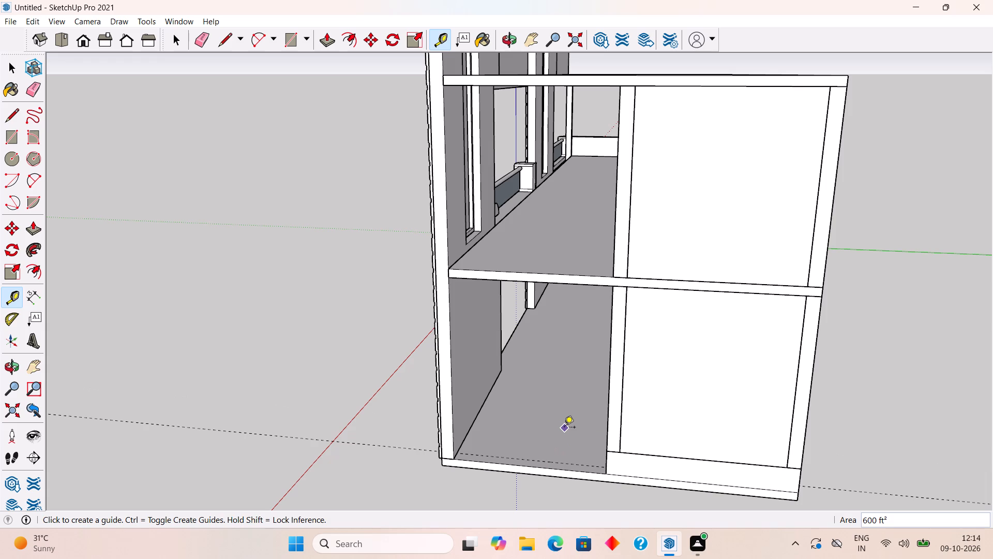
Draw a 9" by 9' 3" rectangle on the ground-floor slab between the guide and outer edge, spanning from front wall to rear wall.
key("space")
key("r")
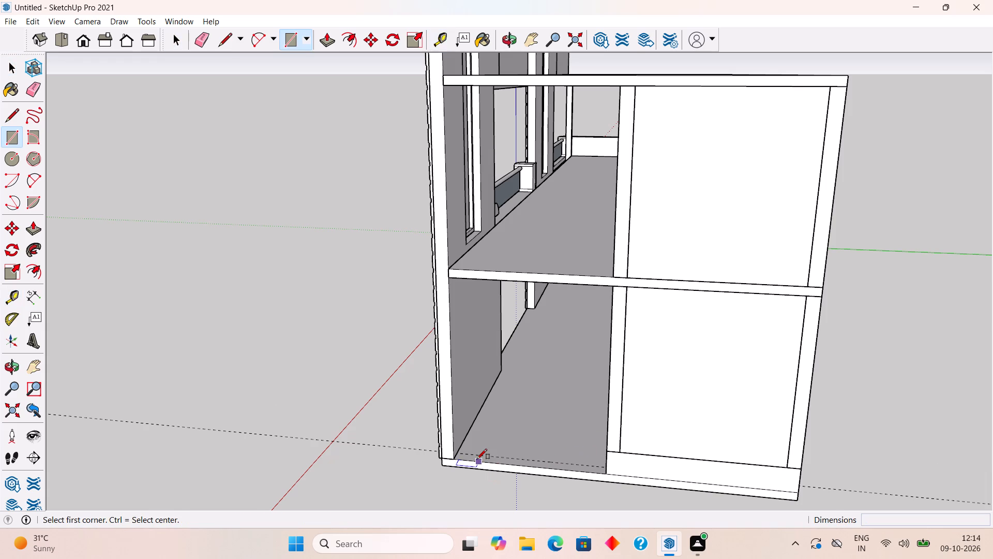
scroll(477, 459, "up", 10)
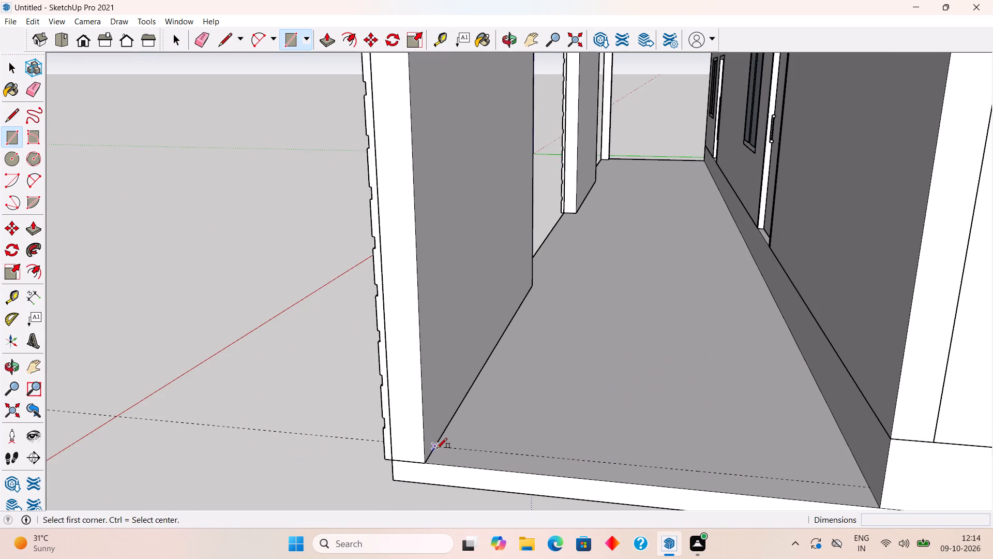
left_click(437, 448)
middle_click_drag(557, 427, 615, 416)
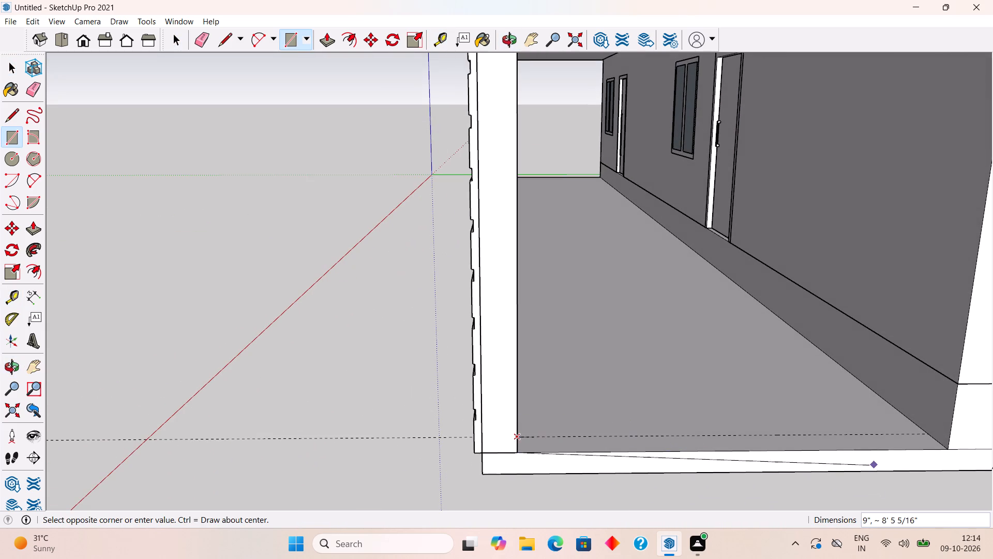
left_click(949, 447)
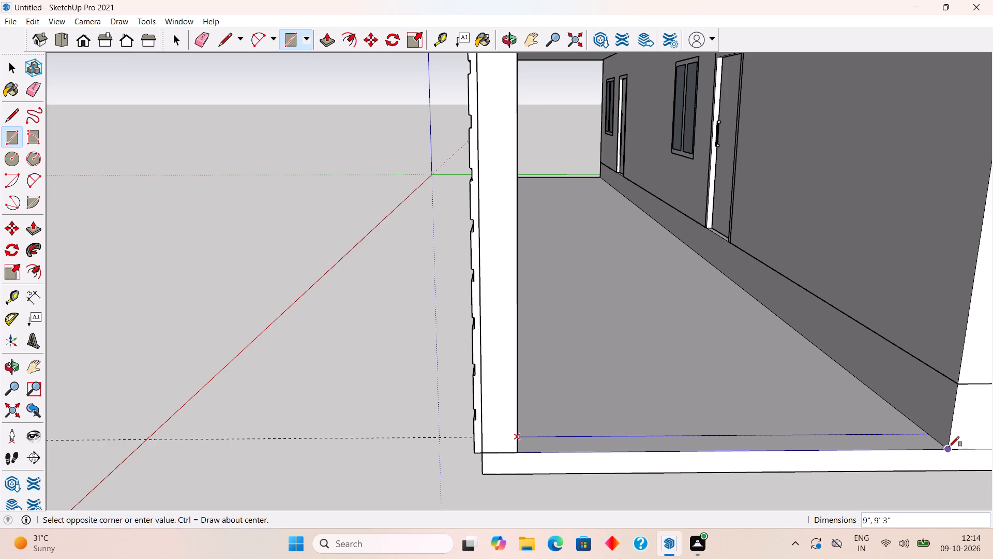
Push/Pull the 9" floor strip up 11' 6" to the underside of the first-floor slab, forming the ground-floor side wall.
key("space")
type("p")
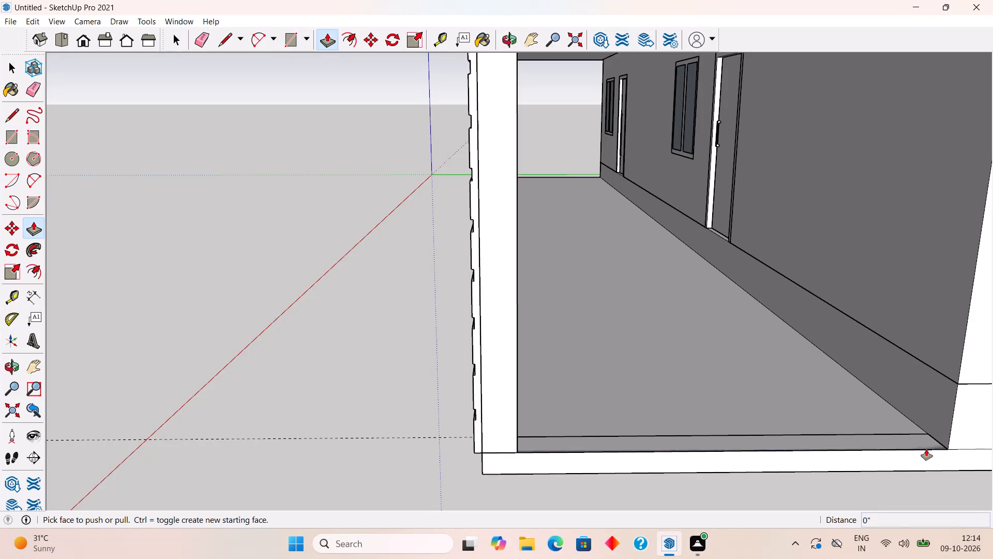
left_click(926, 449)
scroll(923, 397, "down", 11)
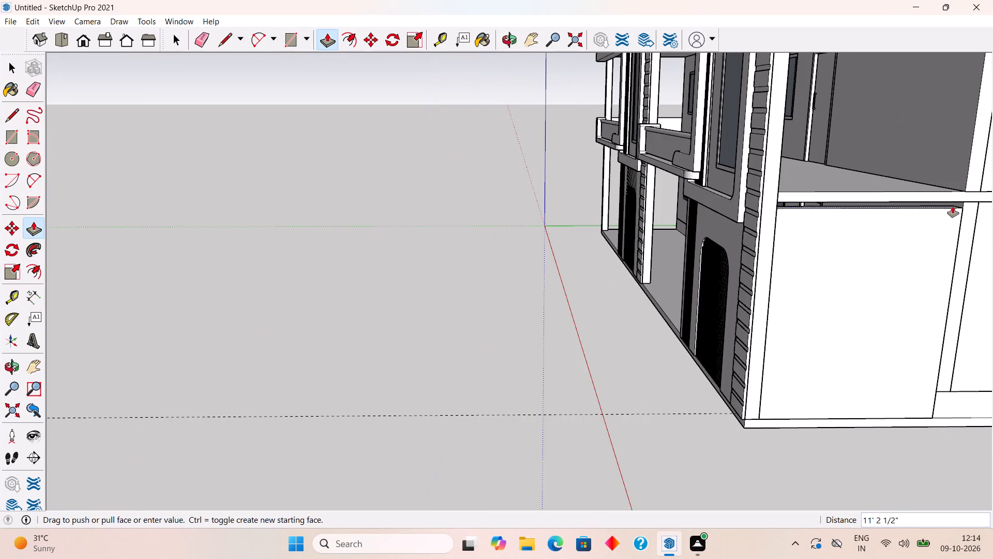
left_click(967, 200)
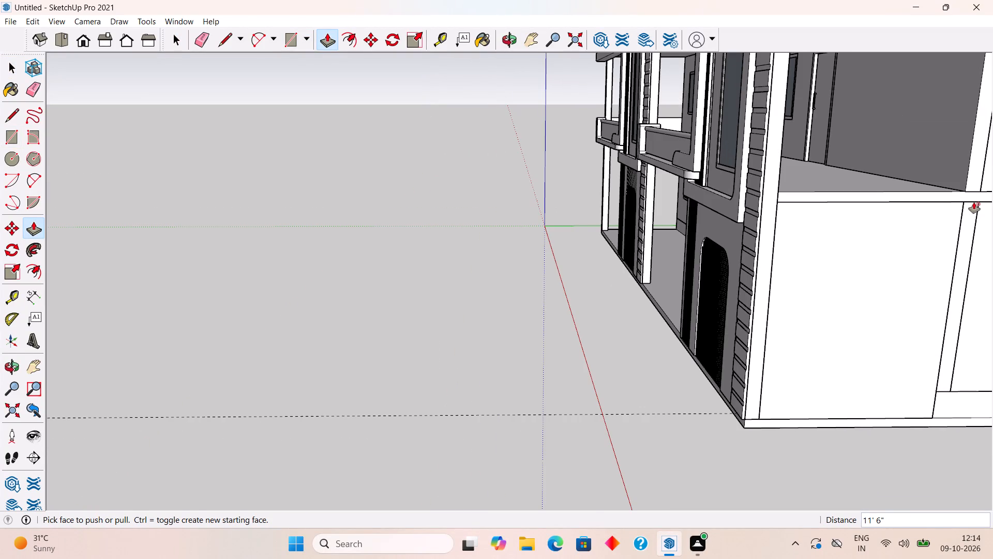
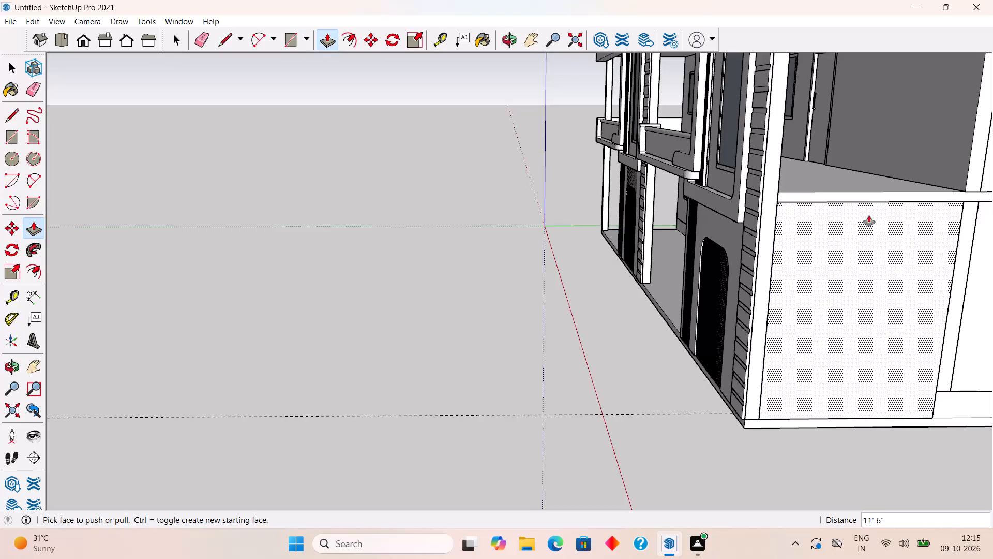
Group the whole ground-floor side wall at the second house's open side end.
key("space")
triple_click(860, 245)
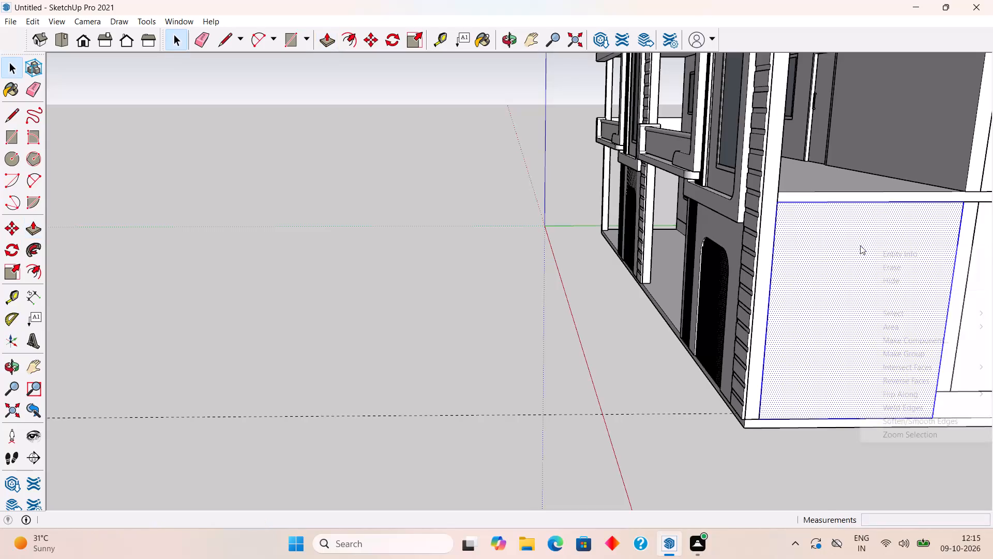
right_click(860, 245)
left_click(895, 353)
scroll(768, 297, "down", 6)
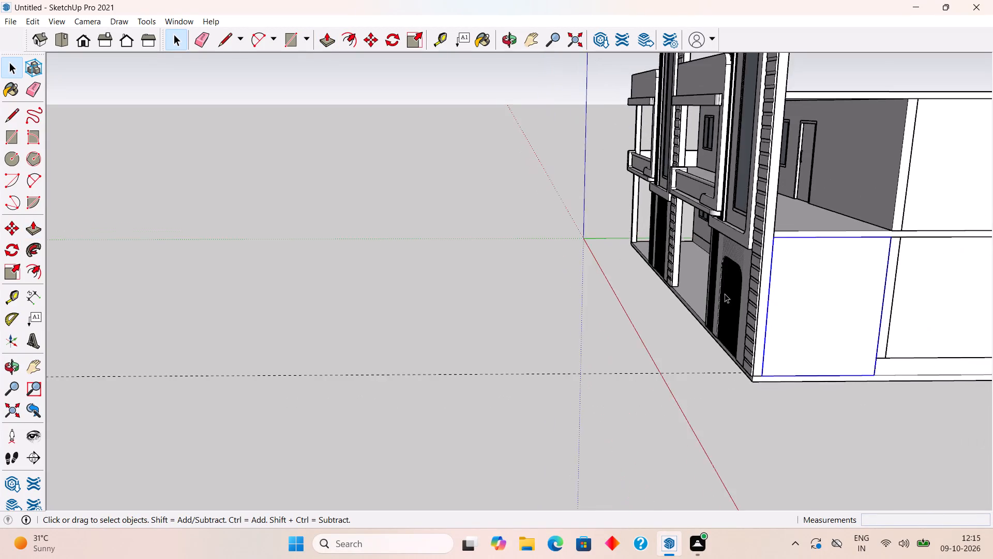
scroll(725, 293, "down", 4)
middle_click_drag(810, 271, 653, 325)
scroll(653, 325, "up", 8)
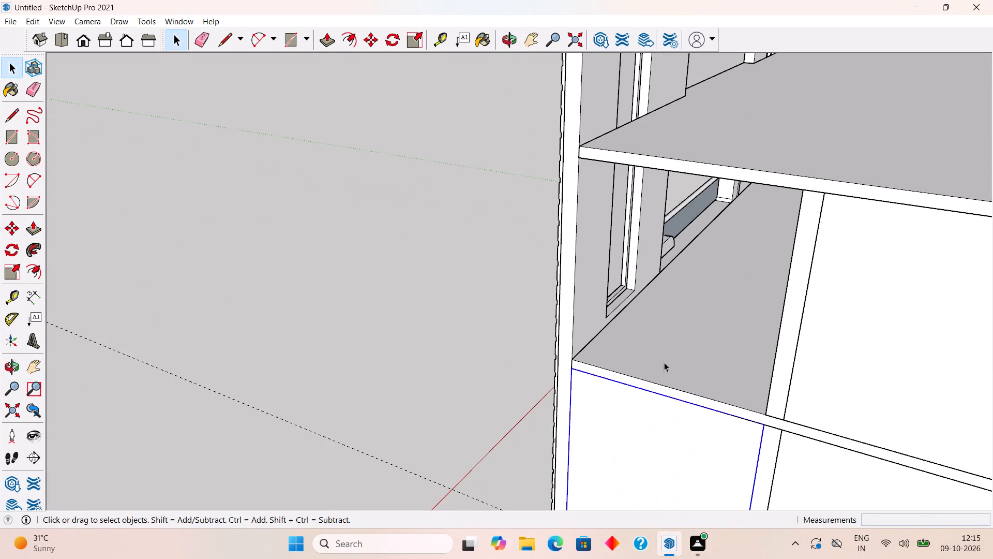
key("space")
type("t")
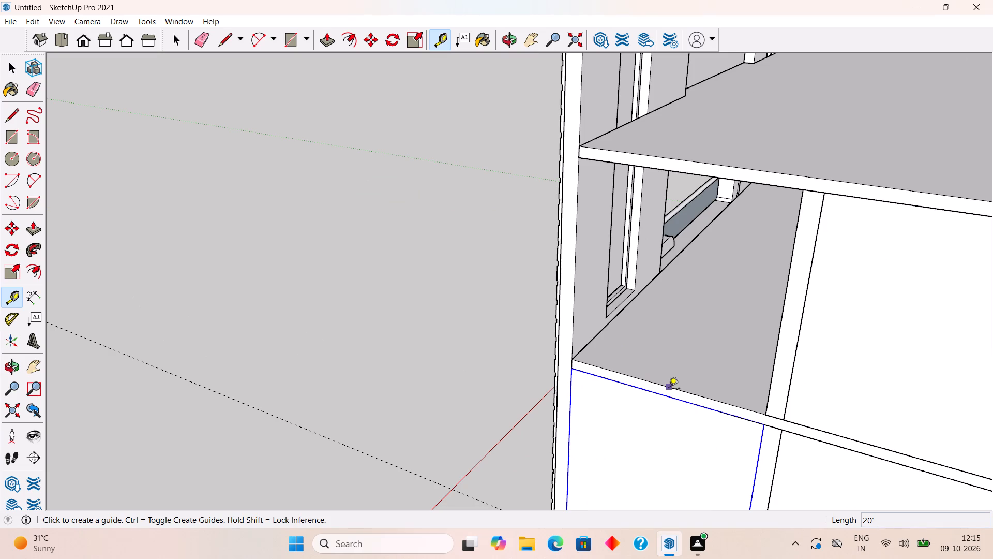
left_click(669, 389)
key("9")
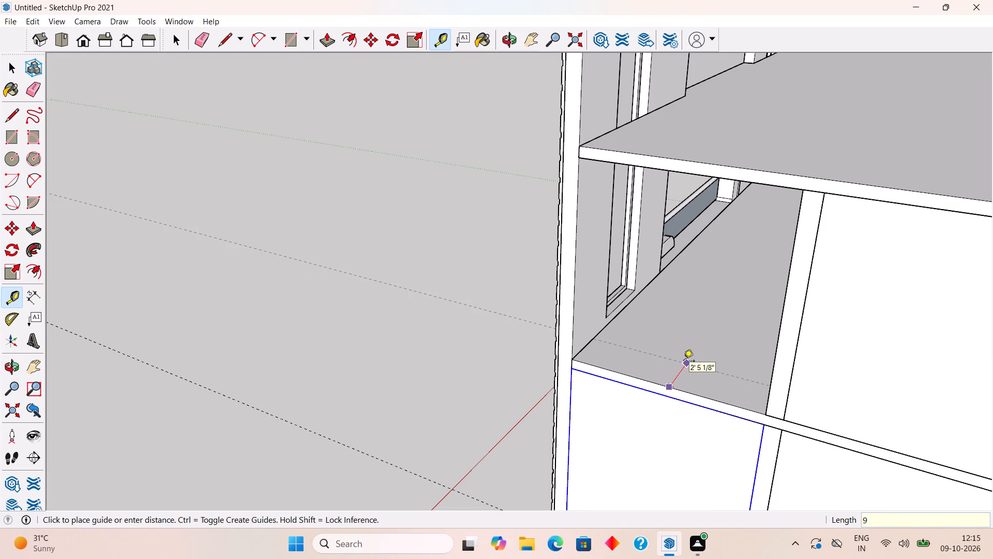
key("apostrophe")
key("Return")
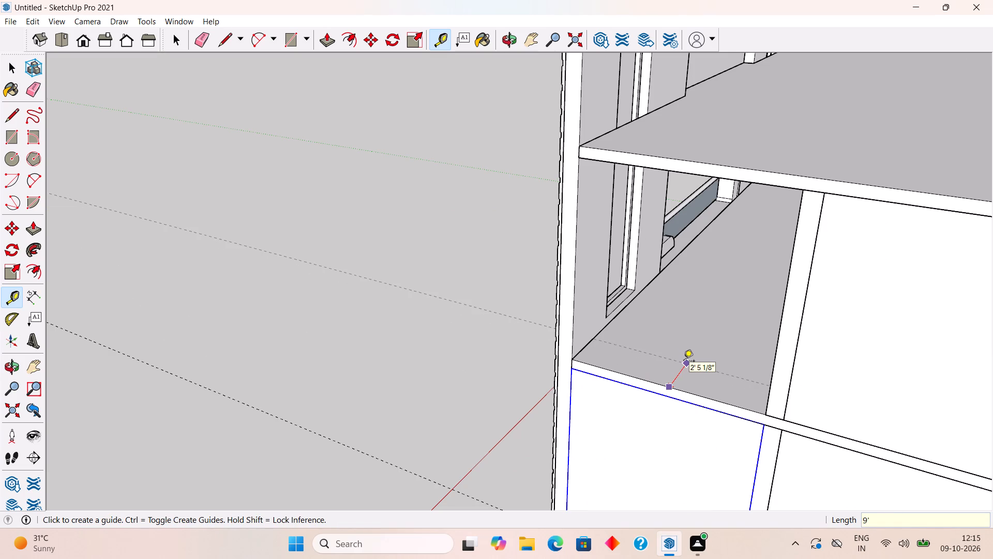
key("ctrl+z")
Place a guide 9" inward from the first-floor slab's outer edge, at the second house's open side end.
left_click(688, 393)
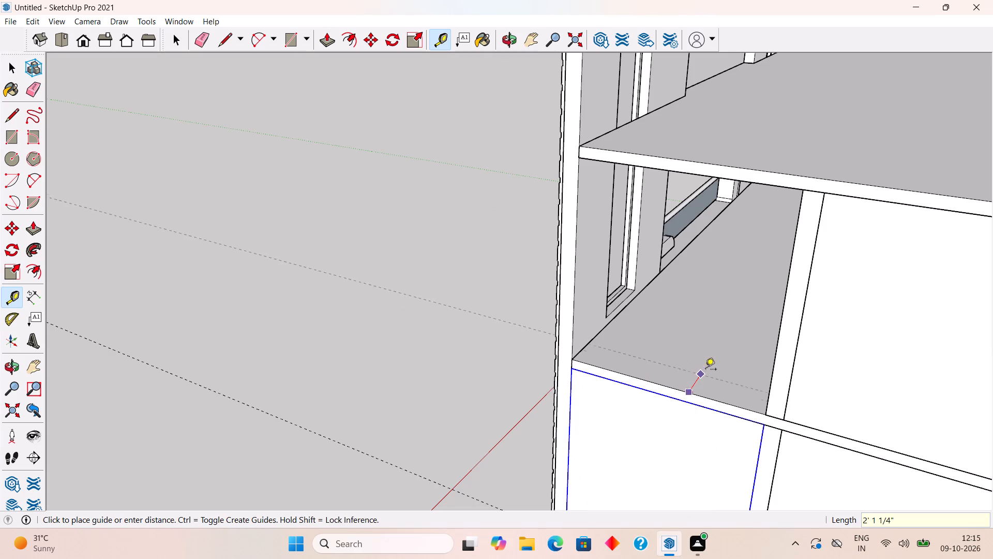
key("9")
key("shift+quotedbl")
key("Return")
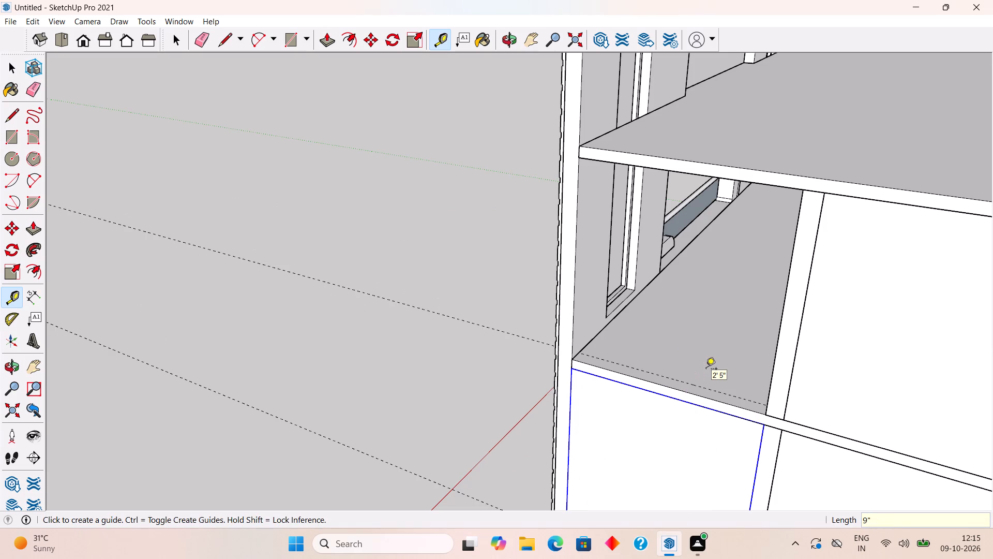
key("space")
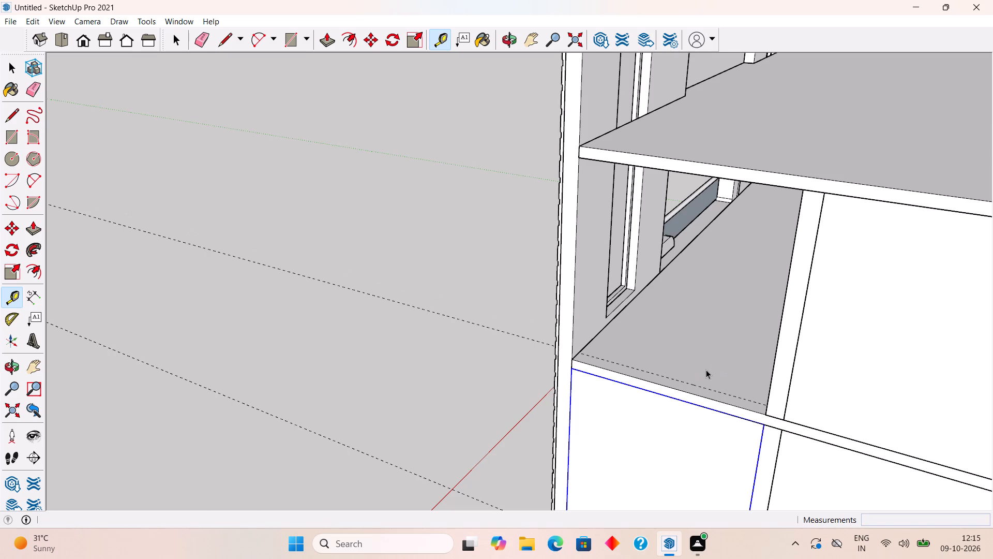
Draw a 9" wide rectangle on the first-floor slab between the guide and outer edge, spanning from front wall to rear wall.
key("r")
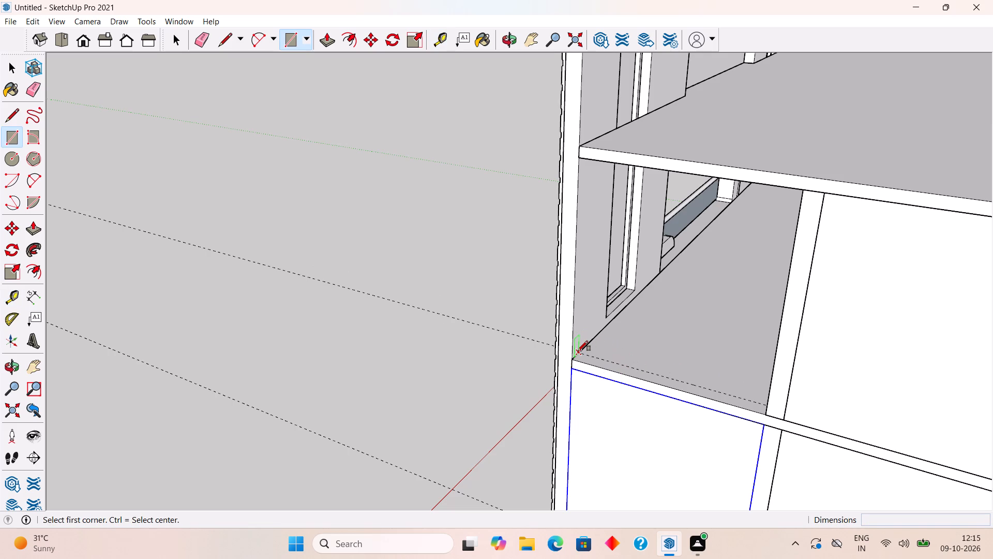
left_click(578, 351)
scroll(758, 415, "up", 3)
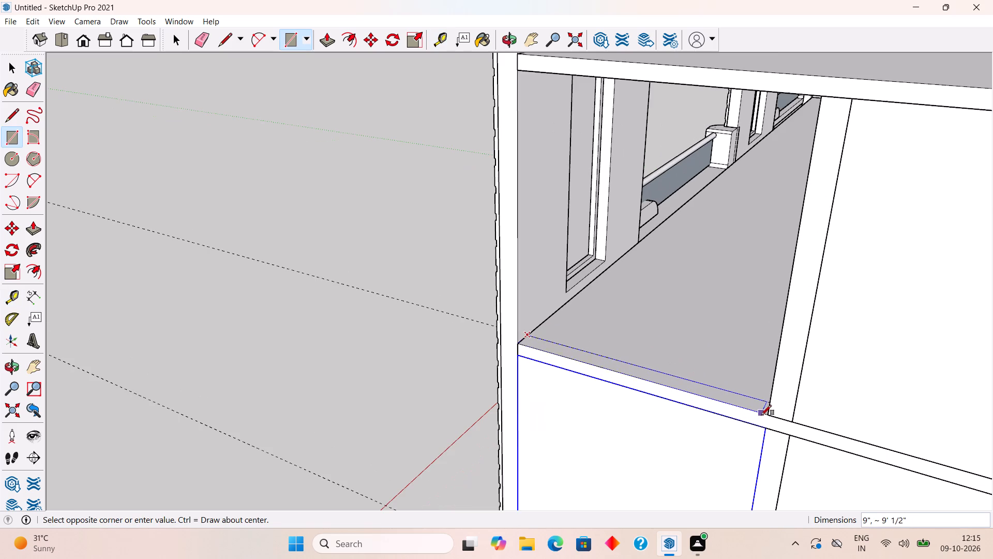
left_click(769, 416)
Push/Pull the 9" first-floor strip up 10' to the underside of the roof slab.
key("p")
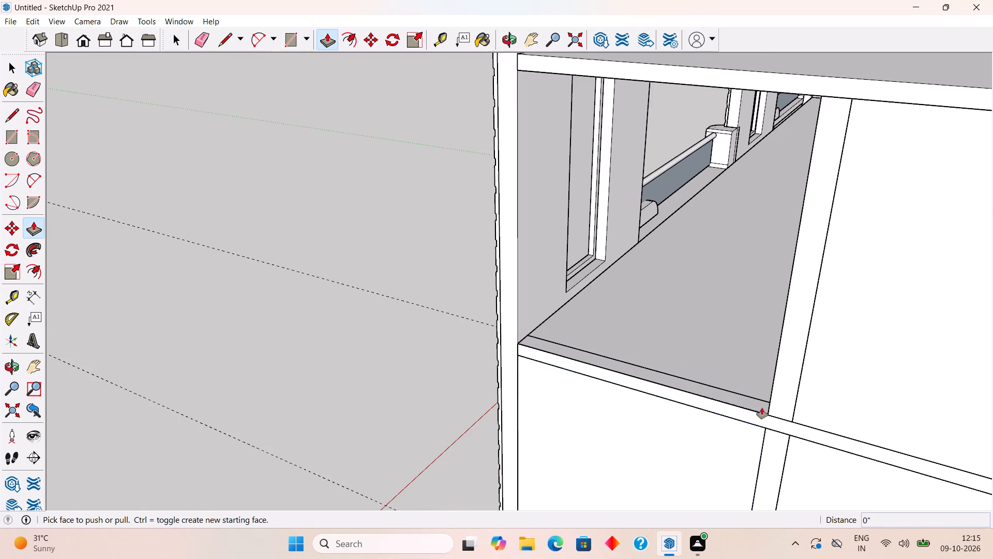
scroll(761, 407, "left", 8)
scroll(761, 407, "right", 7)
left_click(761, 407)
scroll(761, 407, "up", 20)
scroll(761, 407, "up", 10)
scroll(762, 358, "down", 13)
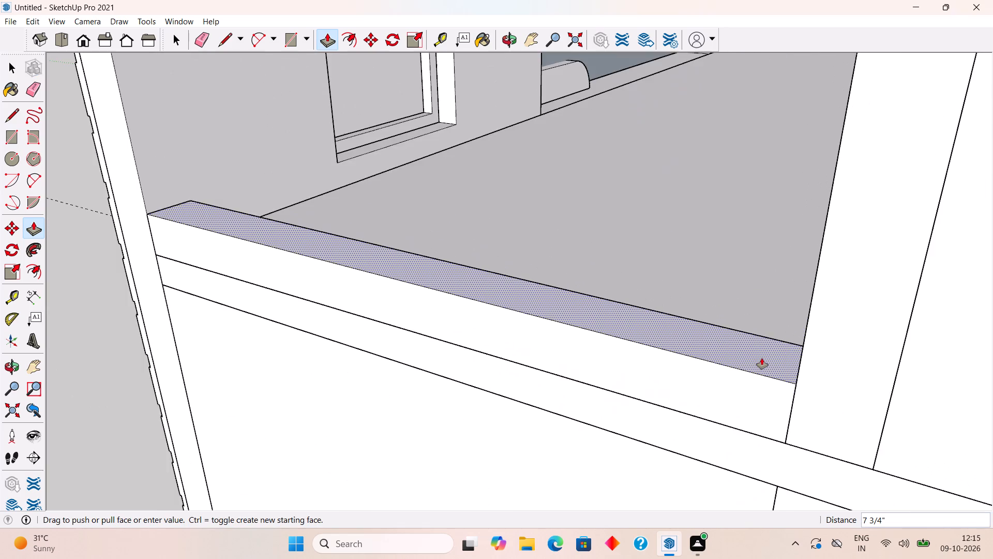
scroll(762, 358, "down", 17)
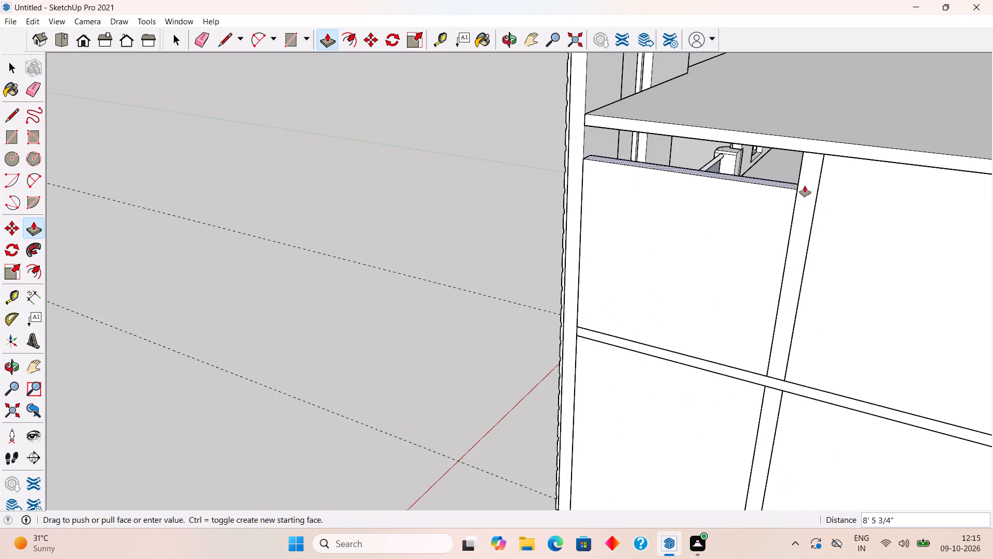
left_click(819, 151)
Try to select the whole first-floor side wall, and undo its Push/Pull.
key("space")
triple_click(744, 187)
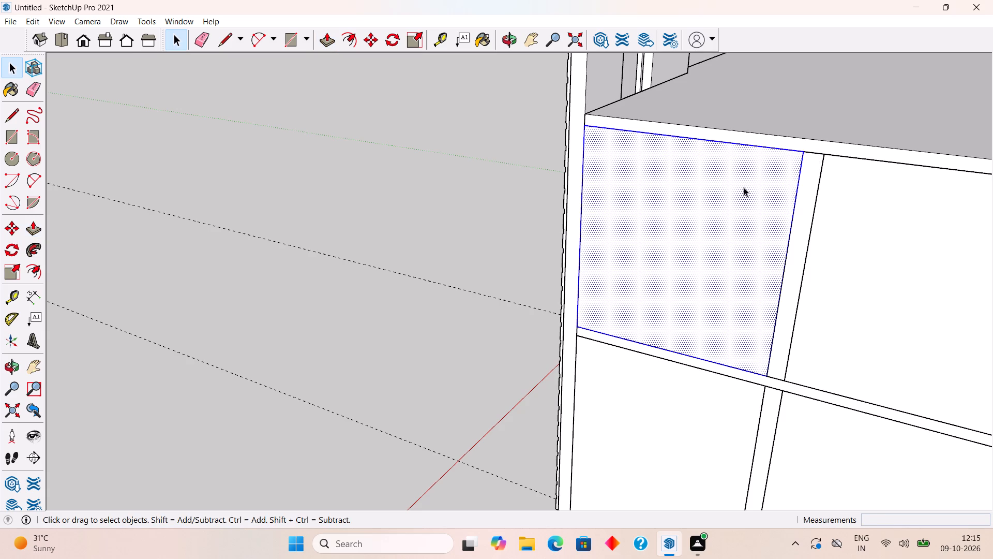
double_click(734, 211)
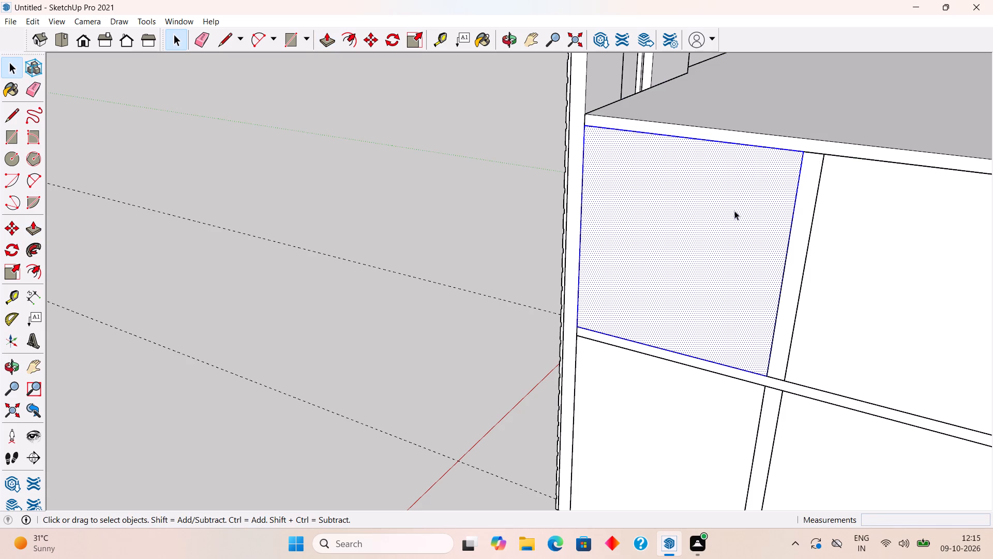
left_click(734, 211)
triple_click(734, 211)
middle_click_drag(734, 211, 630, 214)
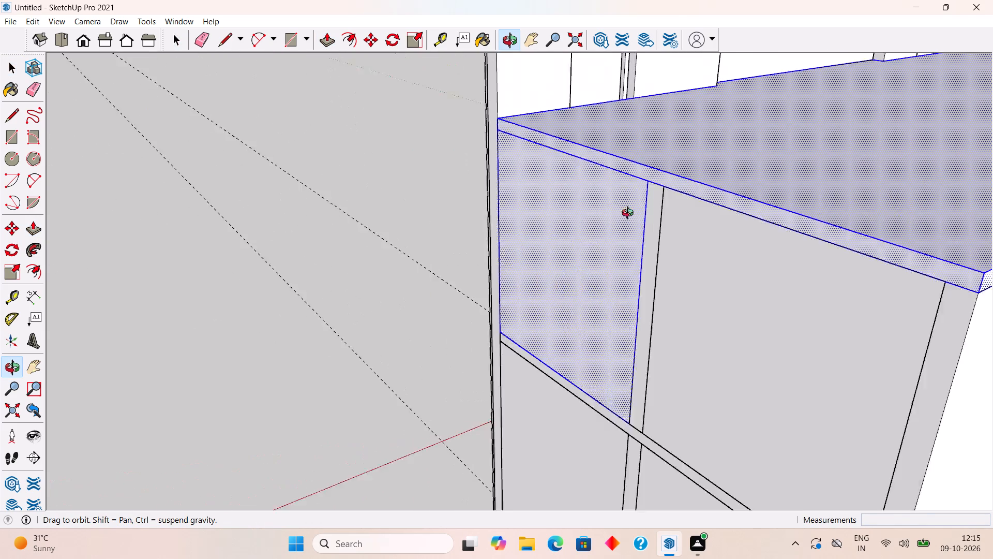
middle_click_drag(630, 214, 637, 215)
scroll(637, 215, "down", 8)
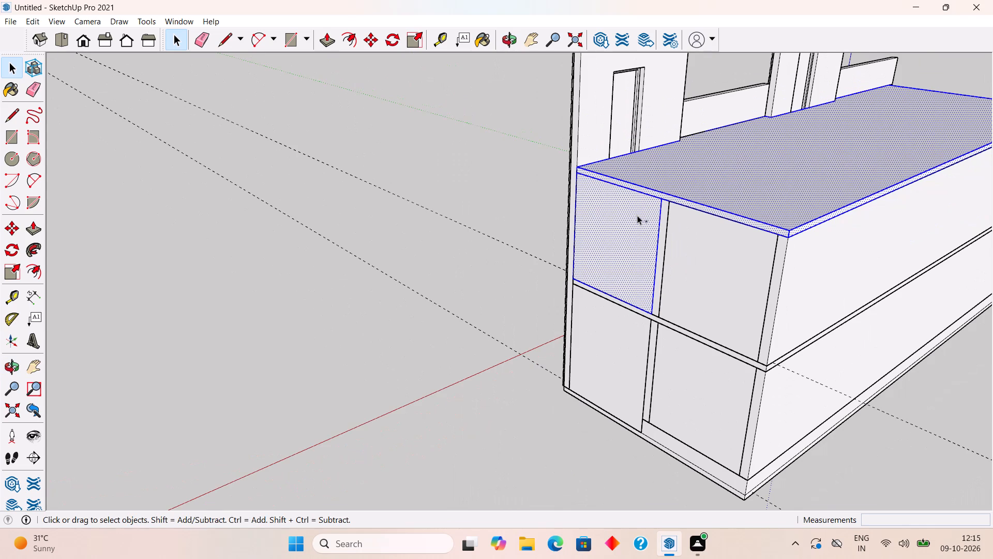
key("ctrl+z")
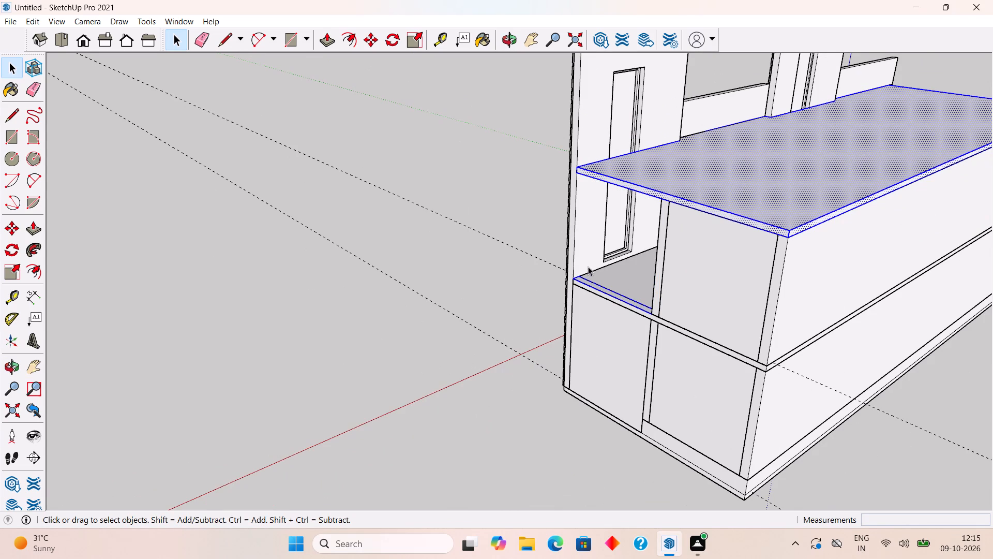
Select the whole roof slab above the first floor and make it a group.
left_click(467, 274)
triple_click(726, 203)
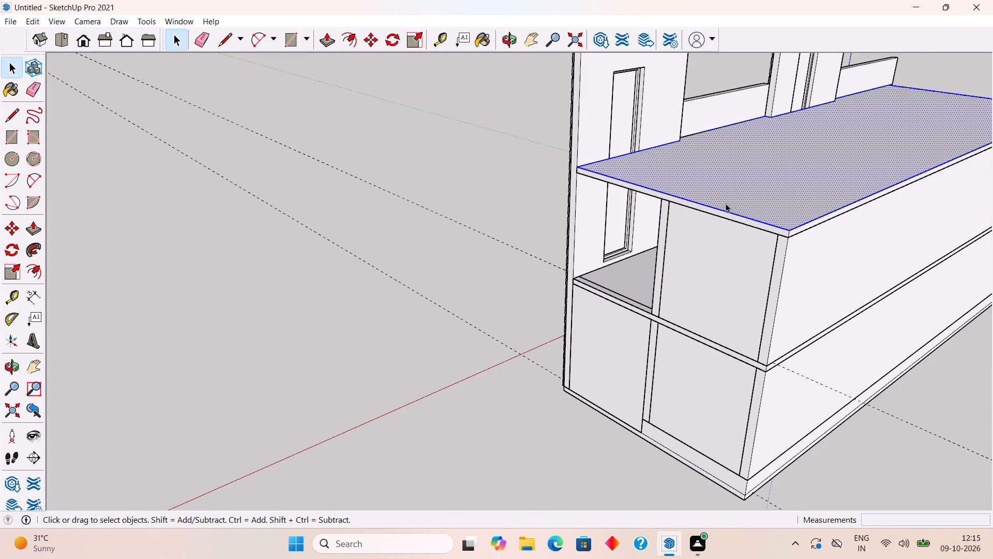
right_click(726, 203)
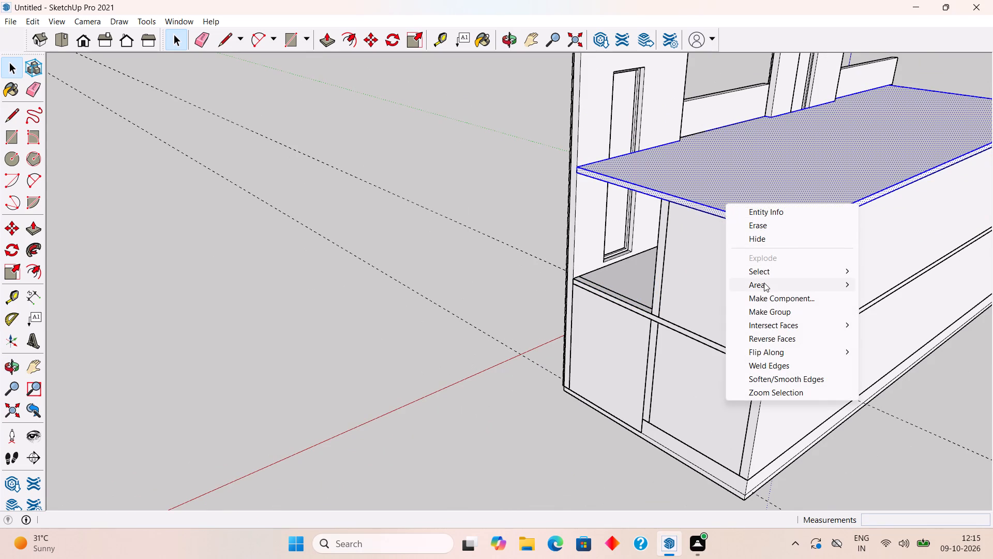
left_click(765, 314)
Push/Pull the 9" first-floor strip up 10' to the underside of the grouped roof slab, forming the first-floor side wall.
middle_click_drag(802, 394, 992, 473)
middle_click_drag(561, 324, 819, 302)
scroll(819, 302, "down", 3)
scroll(746, 301, "down", 2)
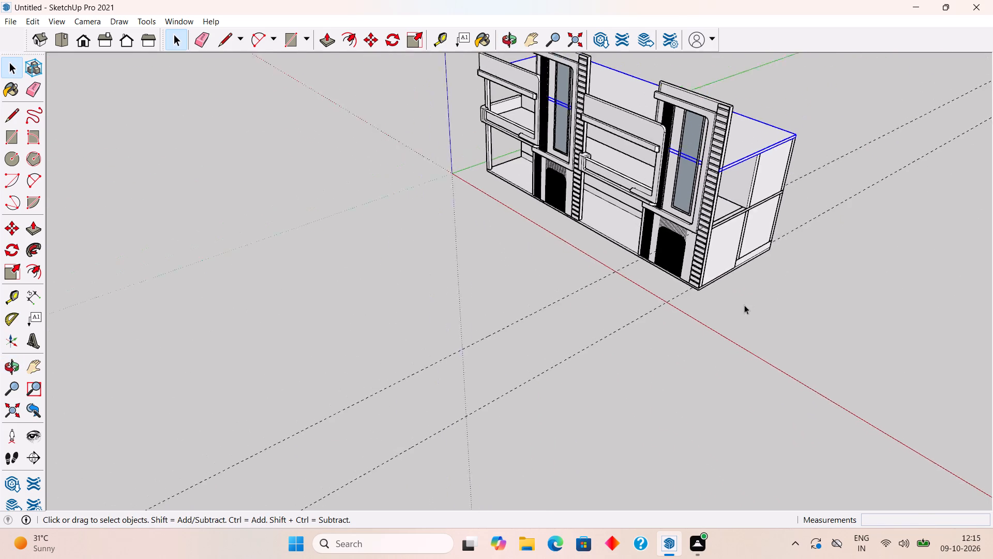
scroll(744, 305, "down", 2)
middle_click_drag(719, 314, 726, 347)
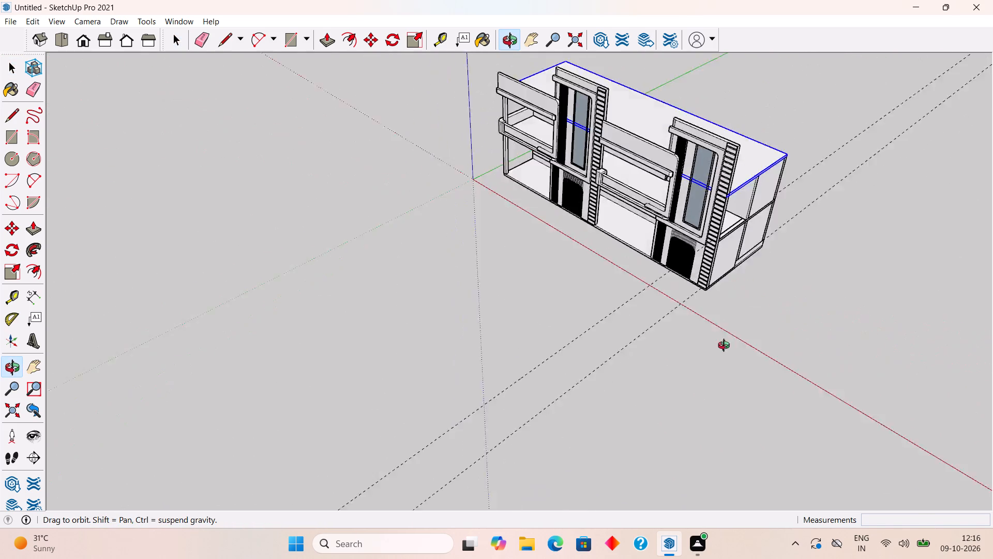
middle_click_drag(726, 347, 295, 257)
left_click(492, 391)
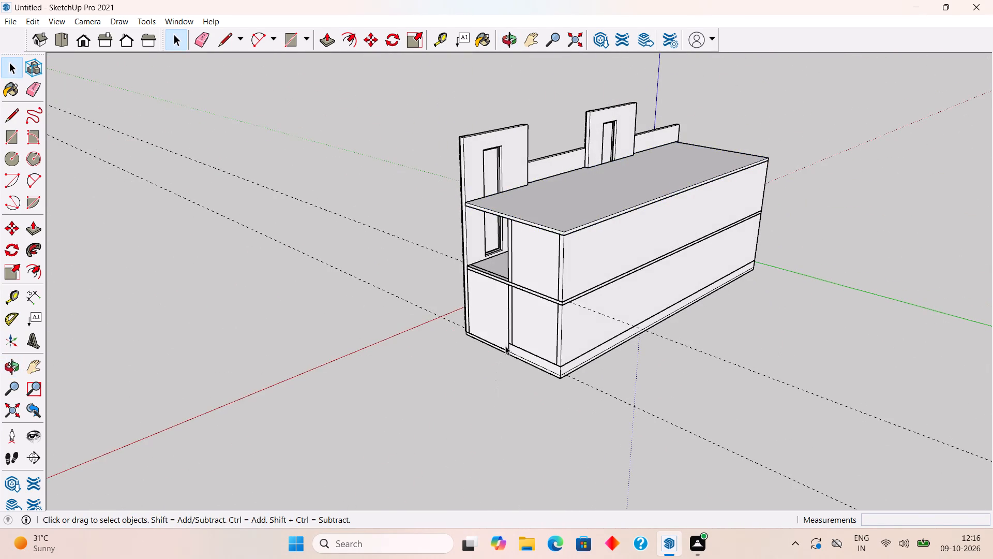
scroll(544, 257, "up", 5)
middle_click_drag(552, 241, 730, 253)
scroll(596, 281, "up", 5)
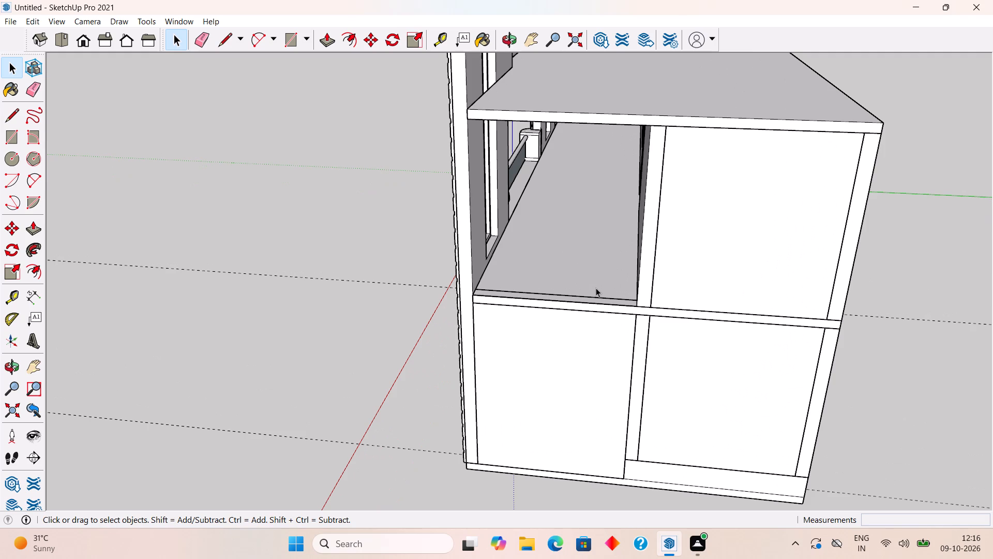
key("p")
left_click(600, 301)
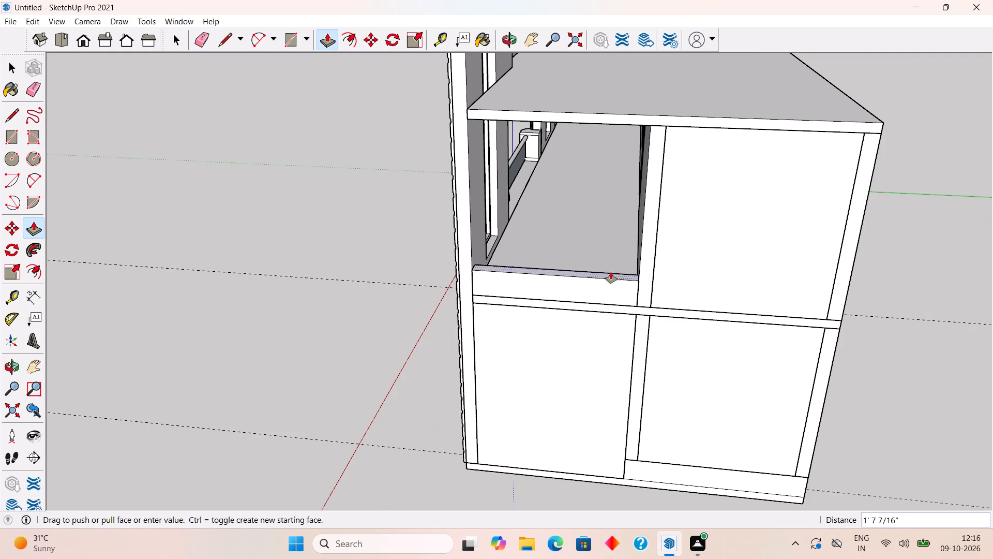
left_click(678, 128)
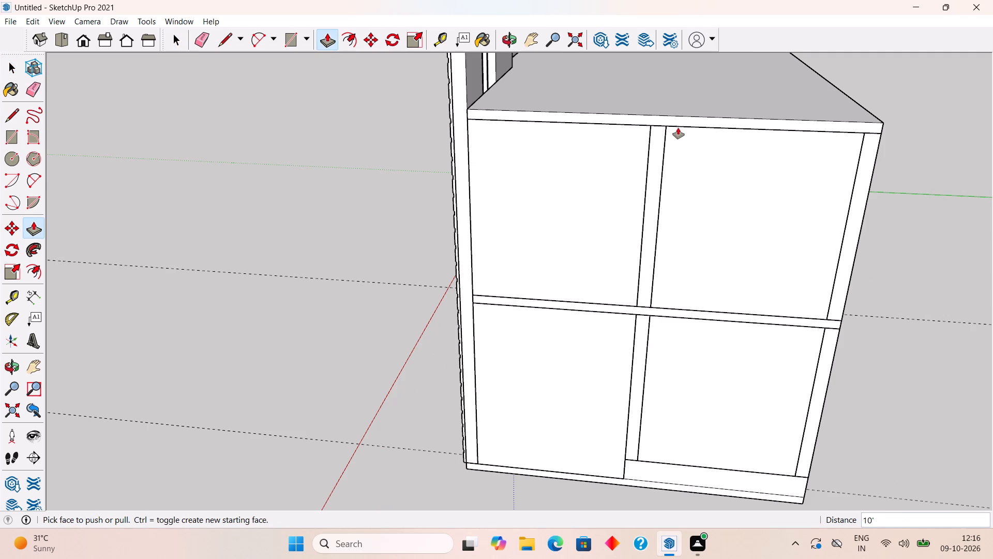
Group the whole first-floor side wall at the second house's side end.
key("space")
triple_click(596, 168)
right_click(596, 168)
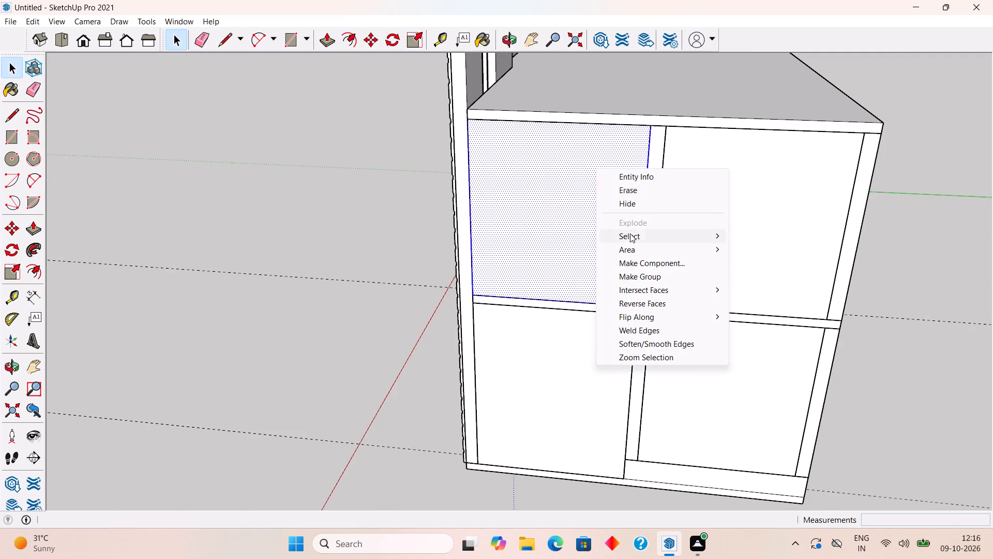
left_click(661, 276)
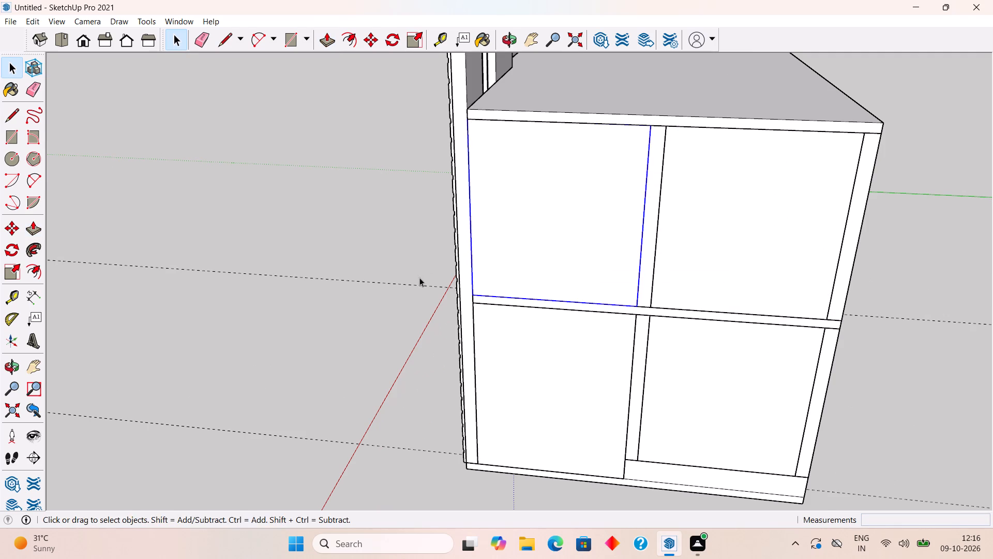
Examine the second house's walled side end, the front facade and the first house's open side end.
middle_click_drag(419, 277, 734, 311)
scroll(734, 311, "down", 7)
left_click(763, 312)
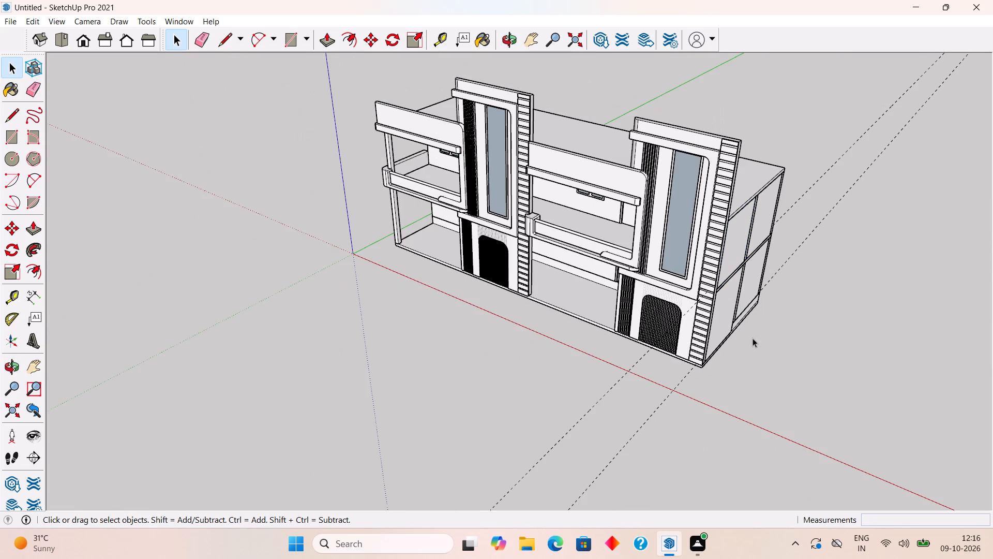
middle_click_drag(749, 315, 658, 261)
scroll(751, 358, "up", 9)
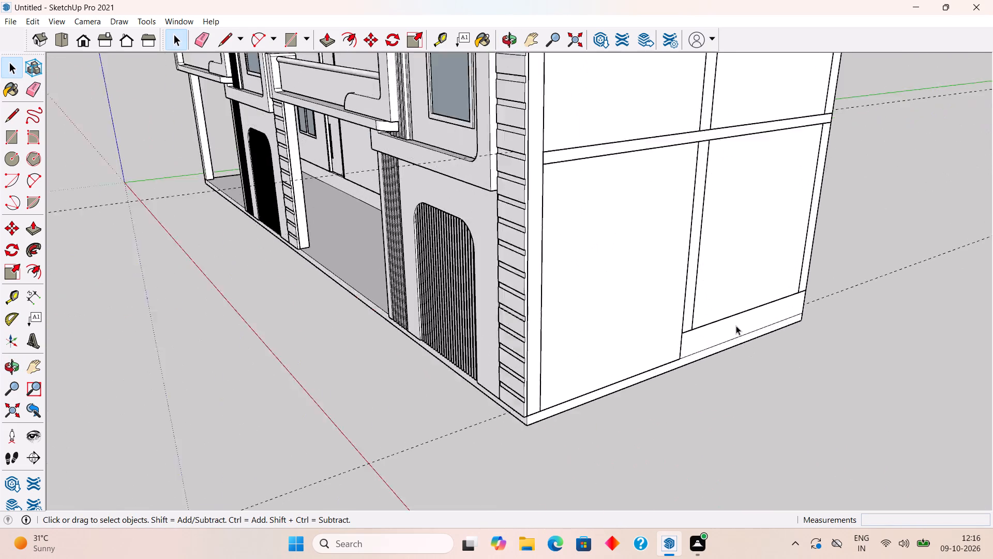
scroll(736, 326, "up", 5)
scroll(736, 326, "down", 11)
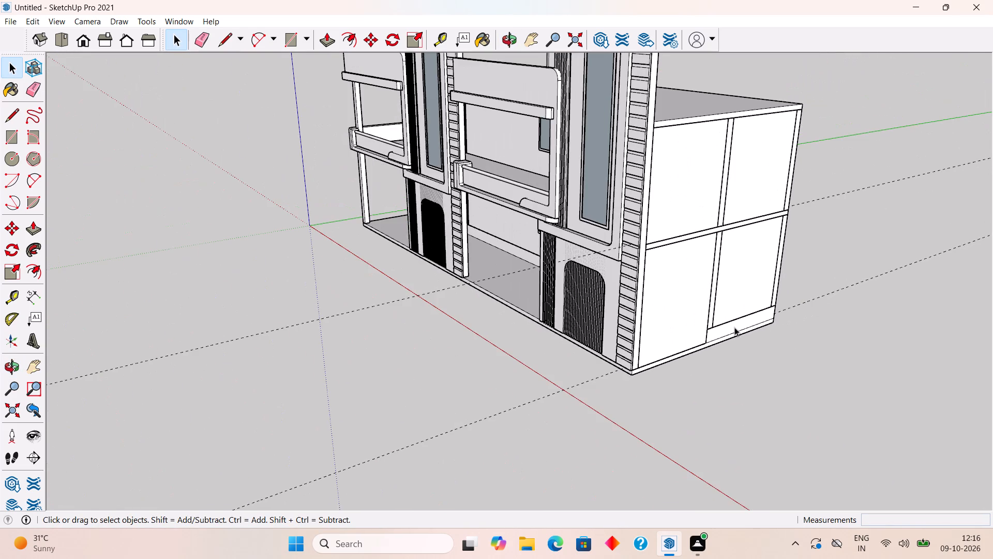
middle_click_drag(730, 332, 939, 278)
middle_click_drag(688, 297, 957, 336)
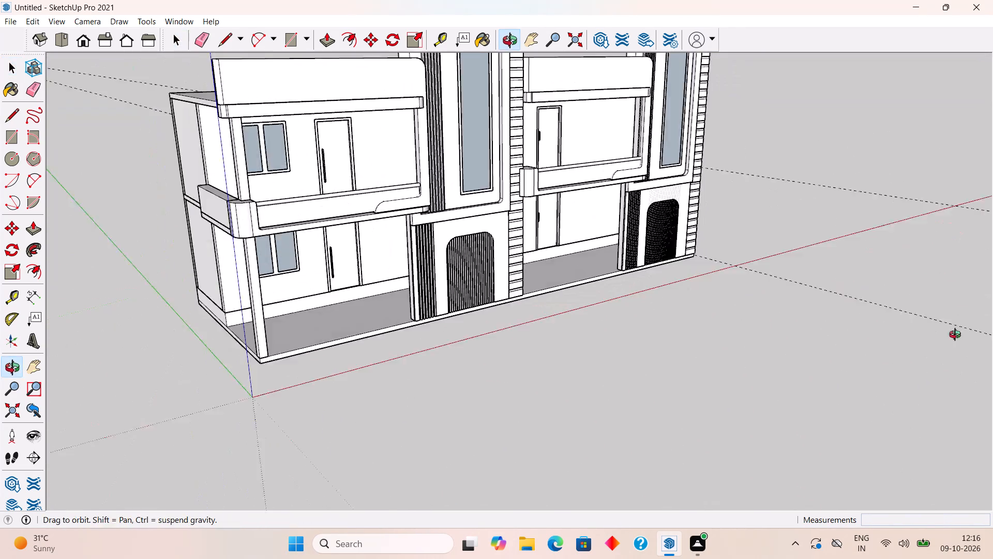
middle_click_drag(957, 336, 992, 336)
middle_click_drag(360, 370, 659, 354)
scroll(557, 407, "up", 2)
middle_click_drag(555, 420, 549, 456)
scroll(549, 454, "up", 5)
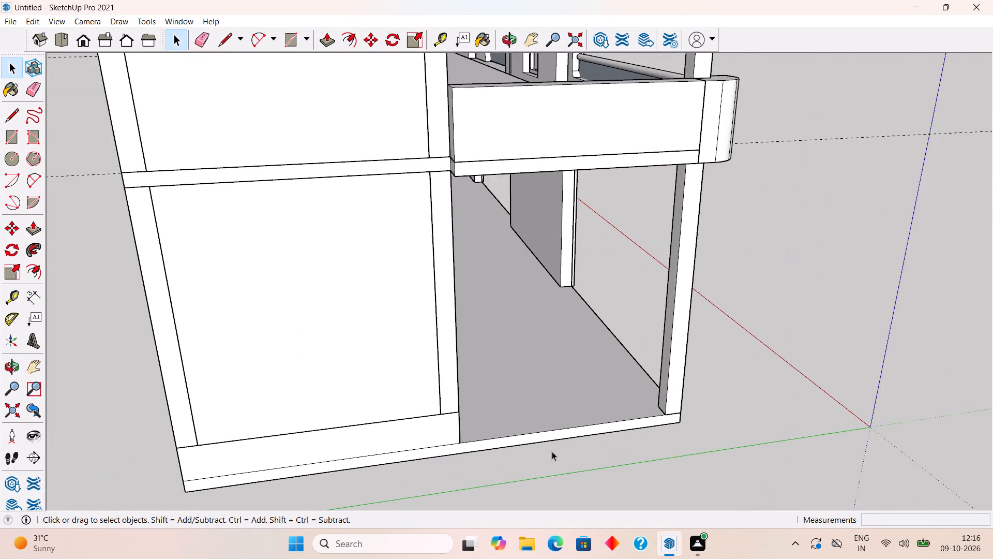
Place a guide 9" inside the ground-floor porch's outer edge at the first house's open side, and draw a 9" wide floor strip between the columns.
key("t")
left_click(561, 428)
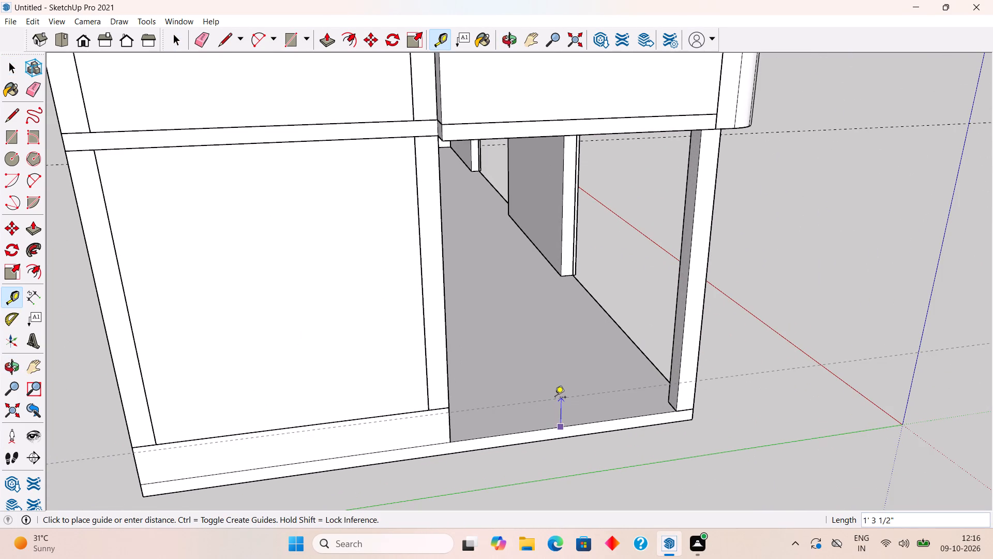
type("9\"")
key("Return")
key("space")
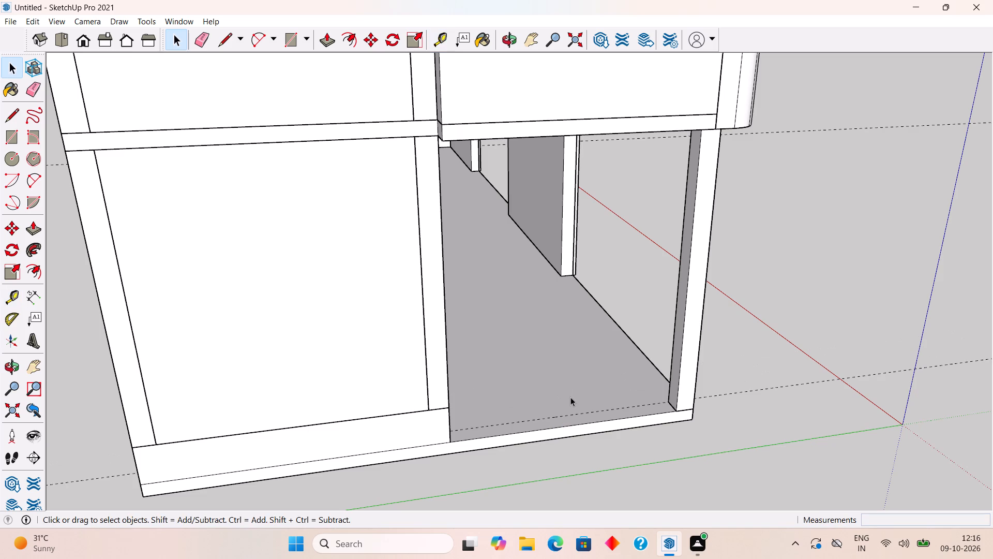
key("r")
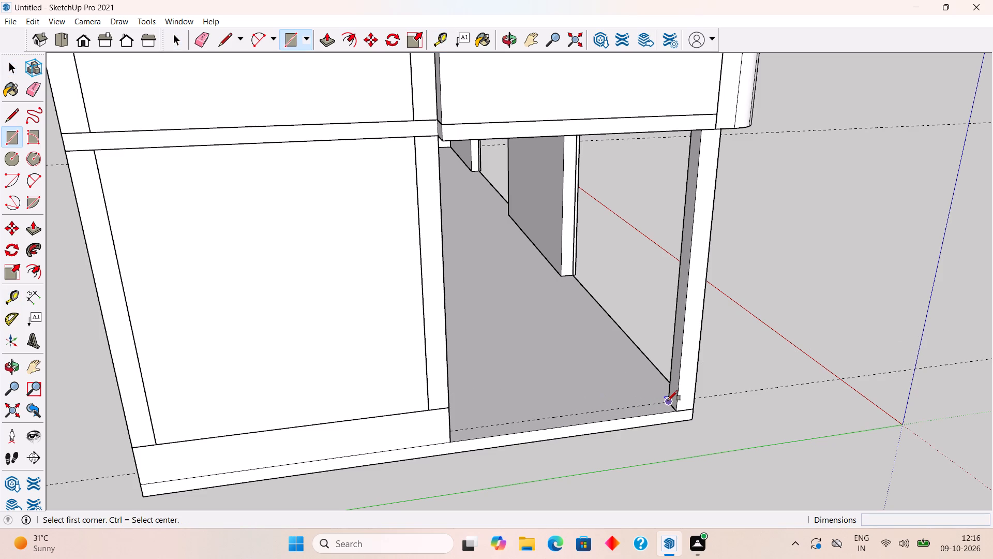
left_click(668, 401)
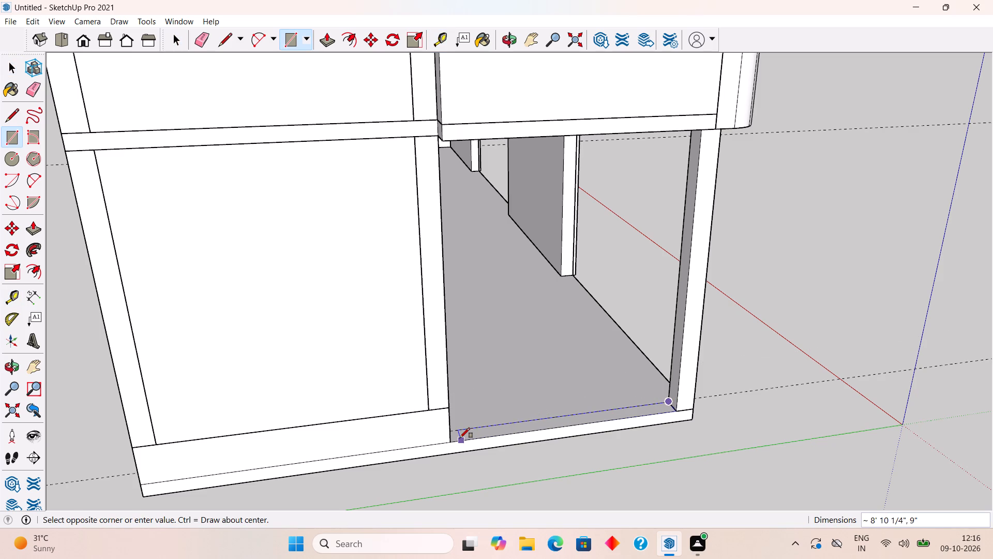
left_click(455, 438)
Push/Pull the 9" porch floor strip up 5' to form a low side wall.
key("p")
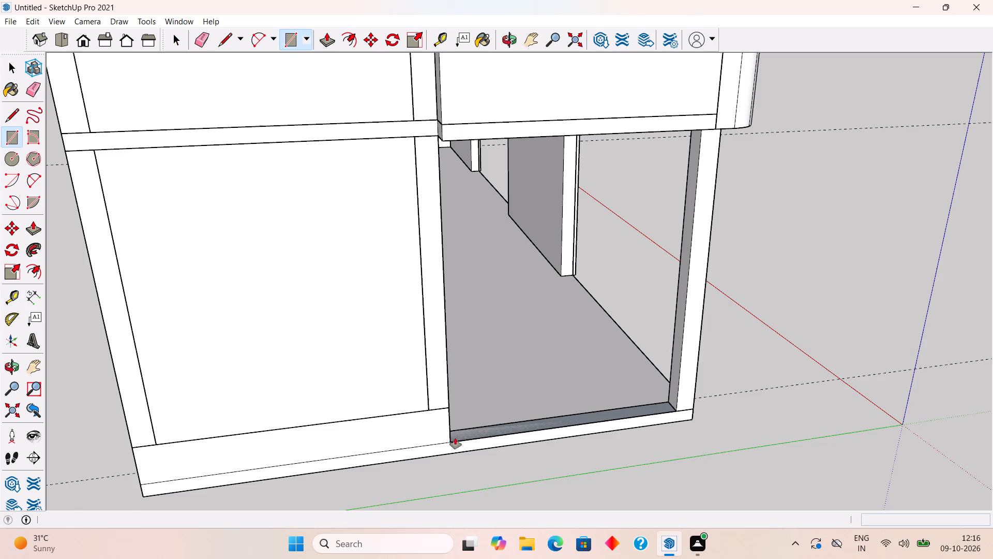
left_click(494, 429)
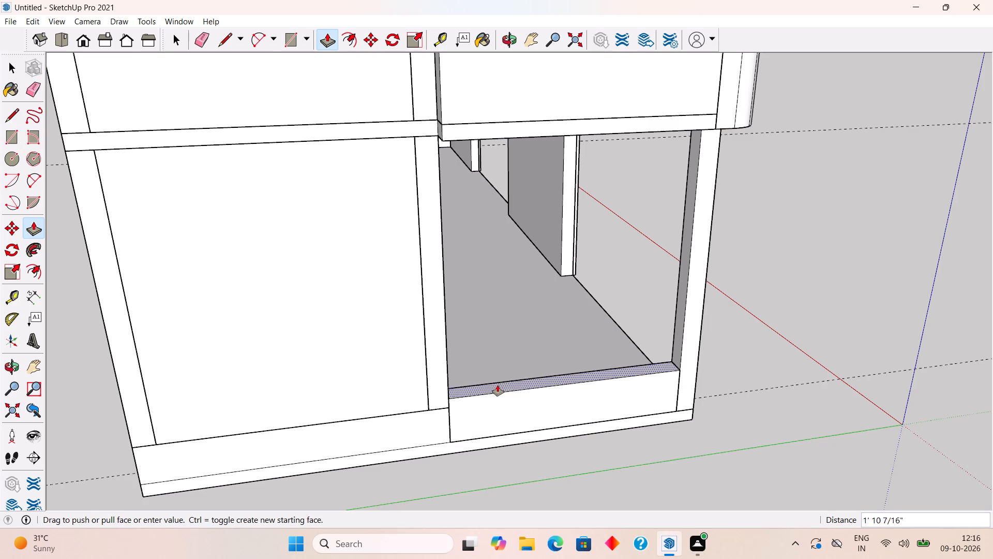
type("5'")
key("Return")
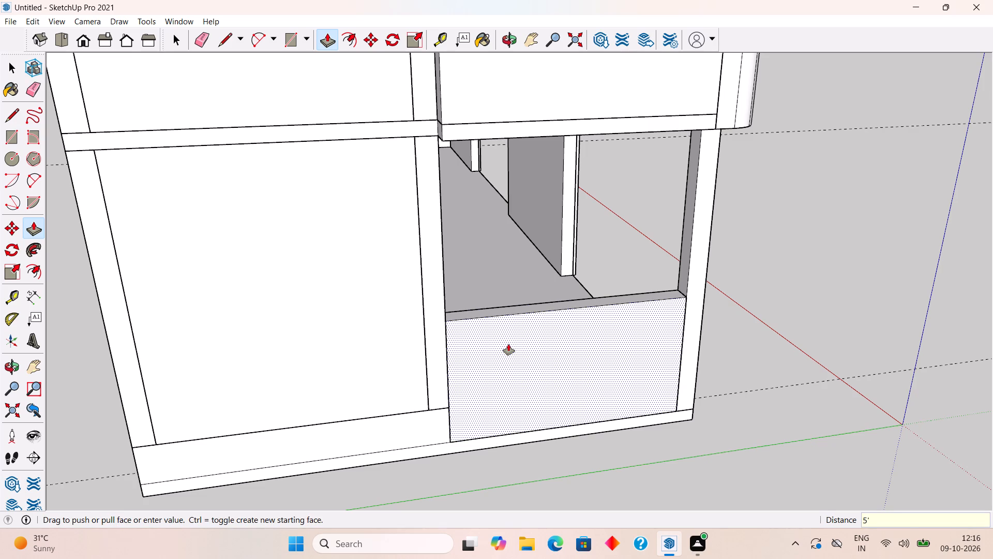
Select the whole low wall at the ground-floor porch's side end and make it a group.
key("space")
triple_click(508, 344)
right_click(508, 344)
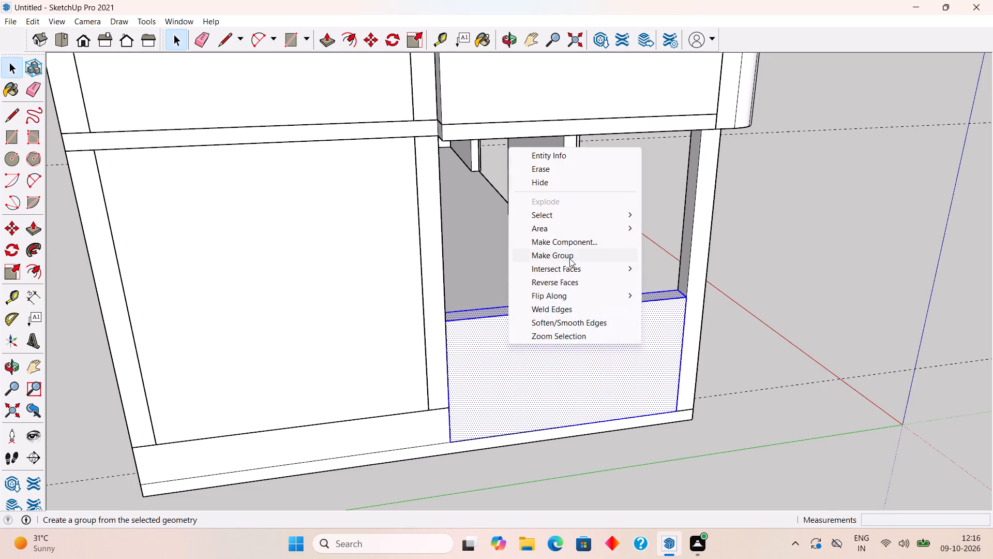
left_click(569, 258)
left_click(862, 384)
Examine the front facade of both houses, including the first house's porch side with its low walls.
middle_click_drag(789, 417, 607, 428)
scroll(607, 428, "down", 8)
middle_click_drag(603, 399, 343, 259)
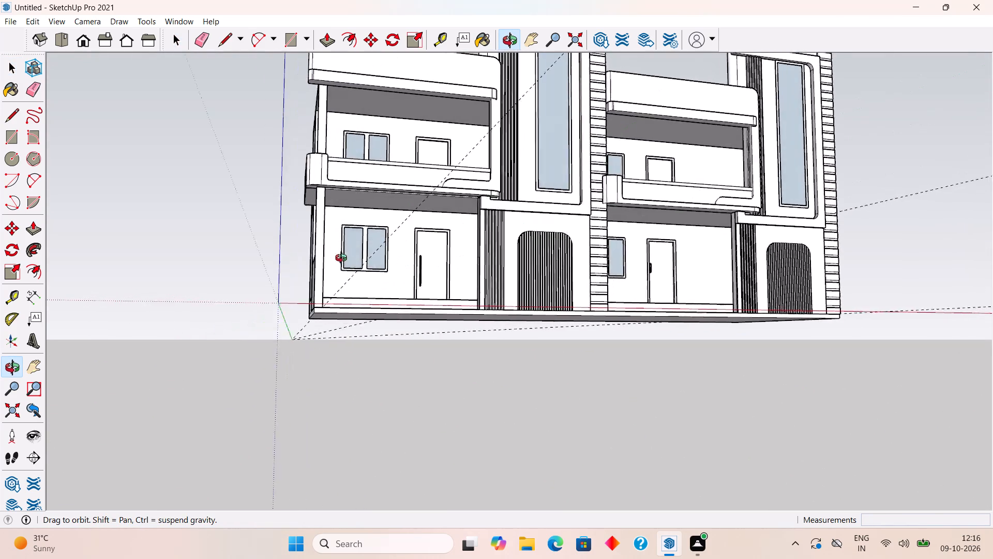
middle_click_drag(343, 259, 311, 310)
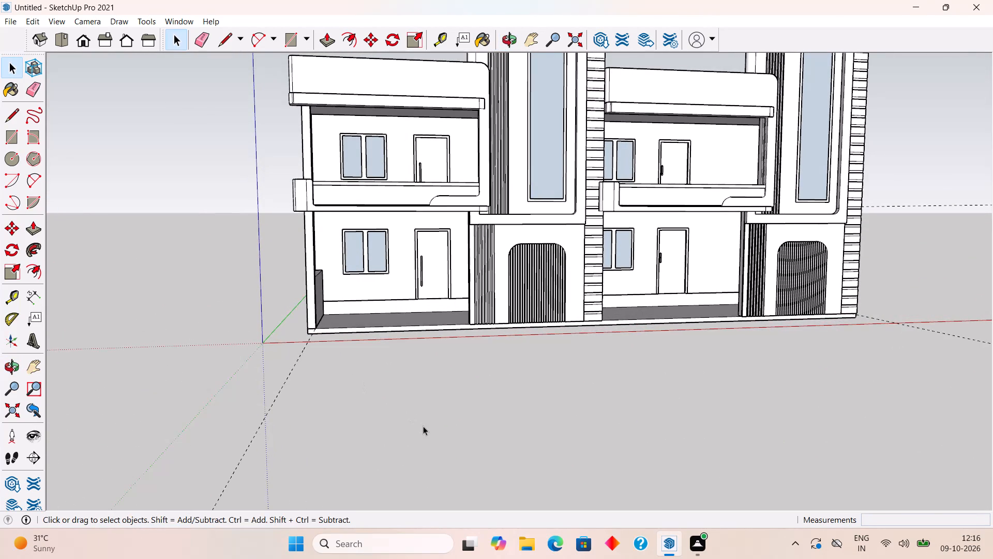
scroll(412, 426, "down", 8)
scroll(496, 348, "up", 3)
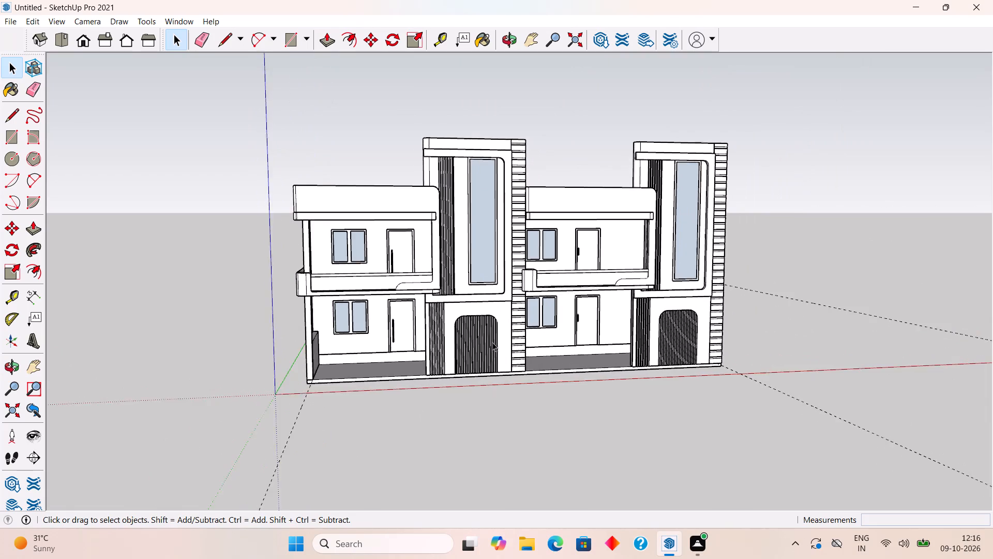
middle_click_drag(488, 342, 429, 361)
scroll(429, 361, "up", 3)
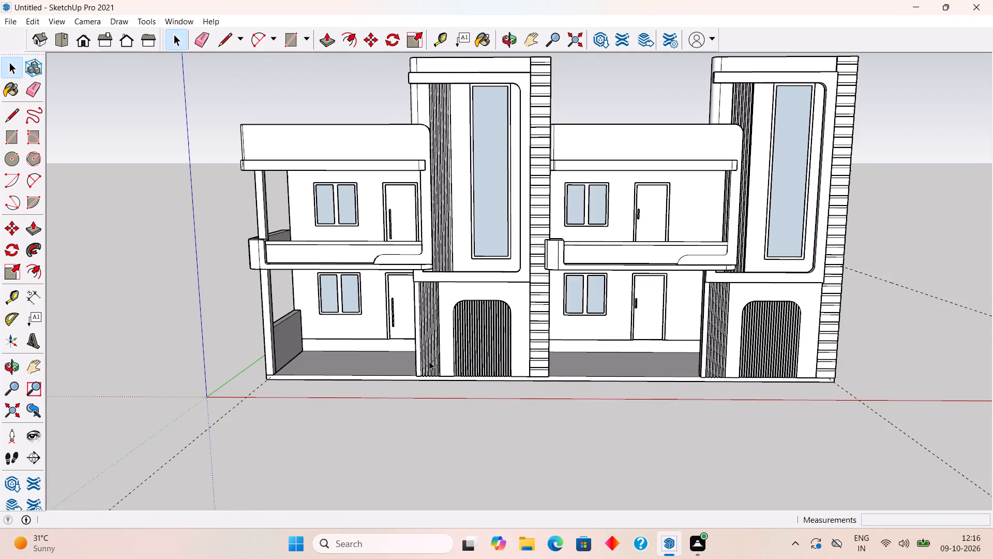
Delete all construction guides from the model.
left_click(32, 21)
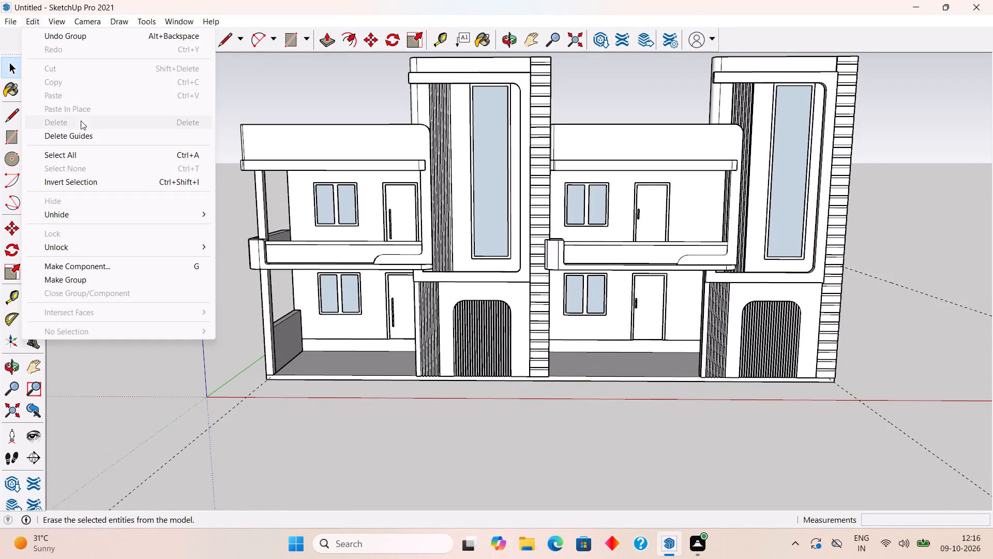
left_click(86, 139)
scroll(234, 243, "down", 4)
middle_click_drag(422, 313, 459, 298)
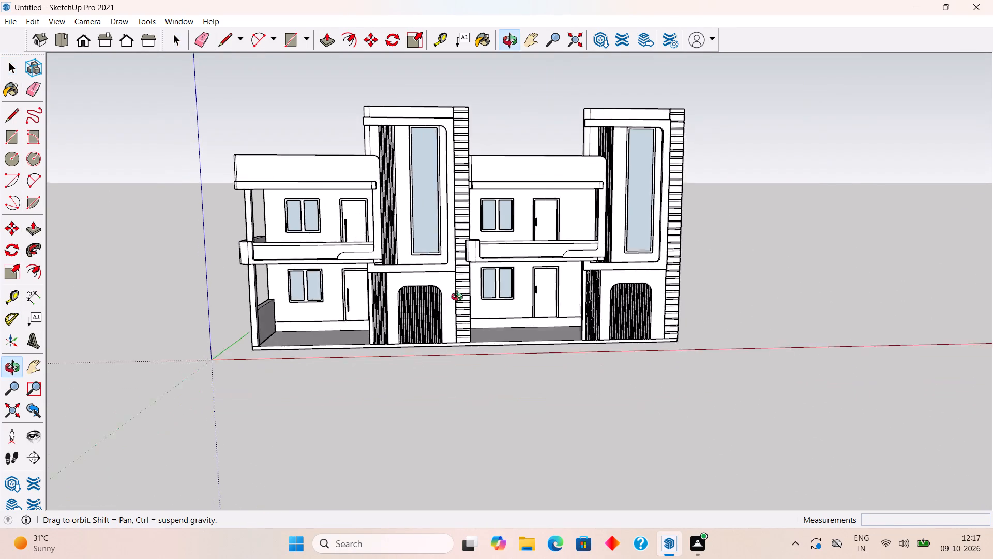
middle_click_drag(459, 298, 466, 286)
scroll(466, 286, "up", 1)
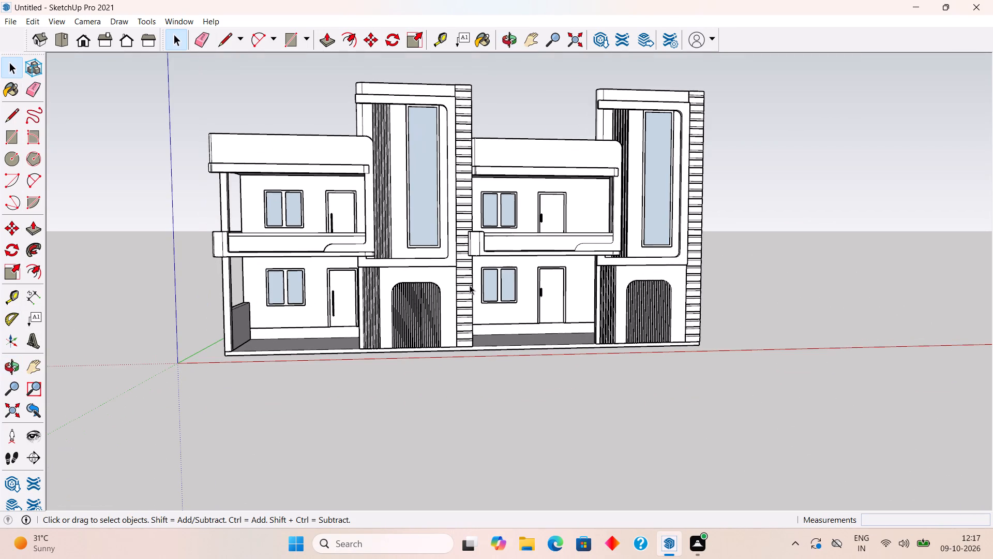
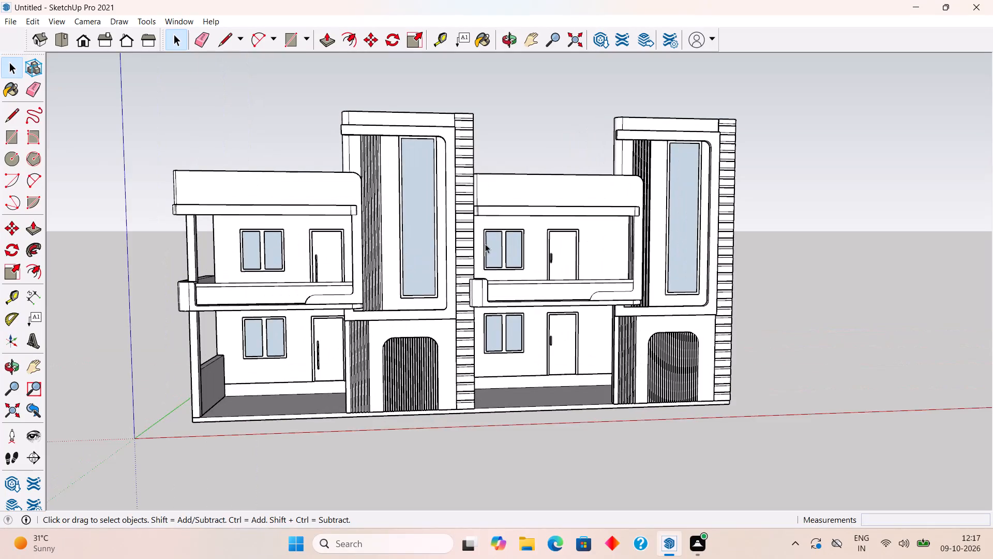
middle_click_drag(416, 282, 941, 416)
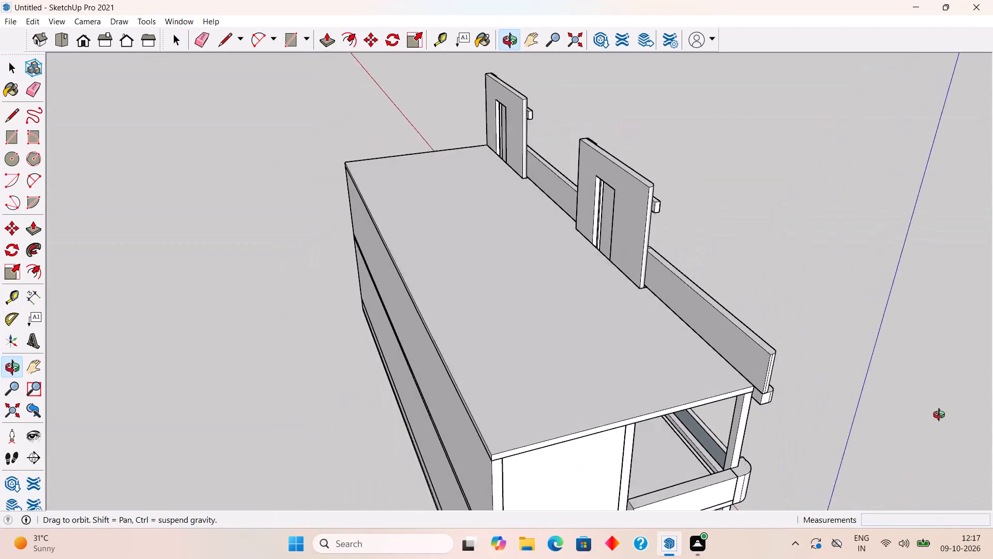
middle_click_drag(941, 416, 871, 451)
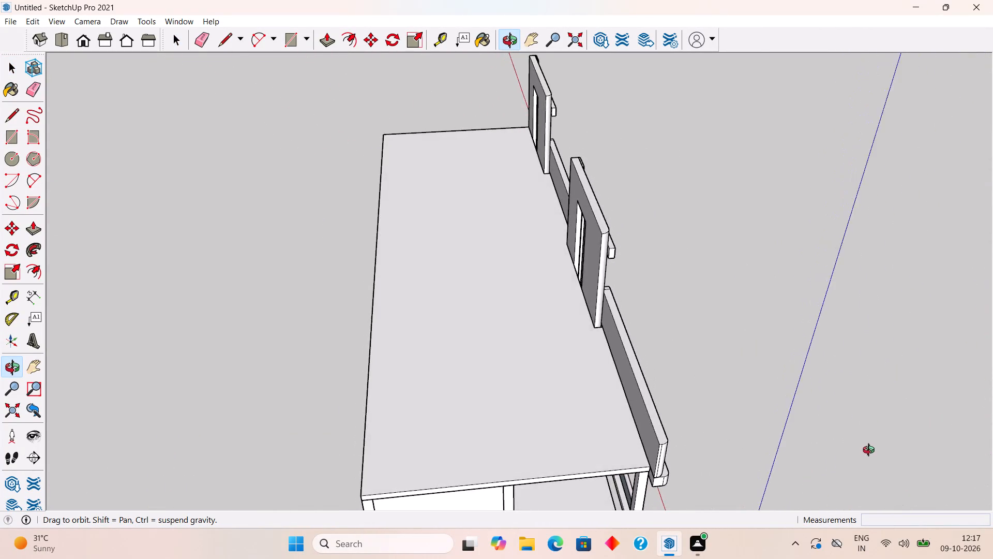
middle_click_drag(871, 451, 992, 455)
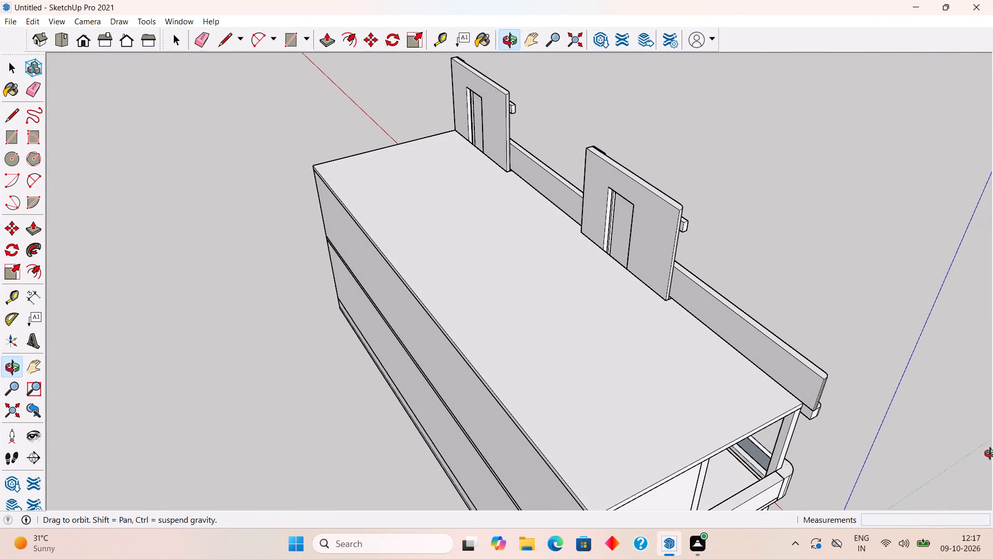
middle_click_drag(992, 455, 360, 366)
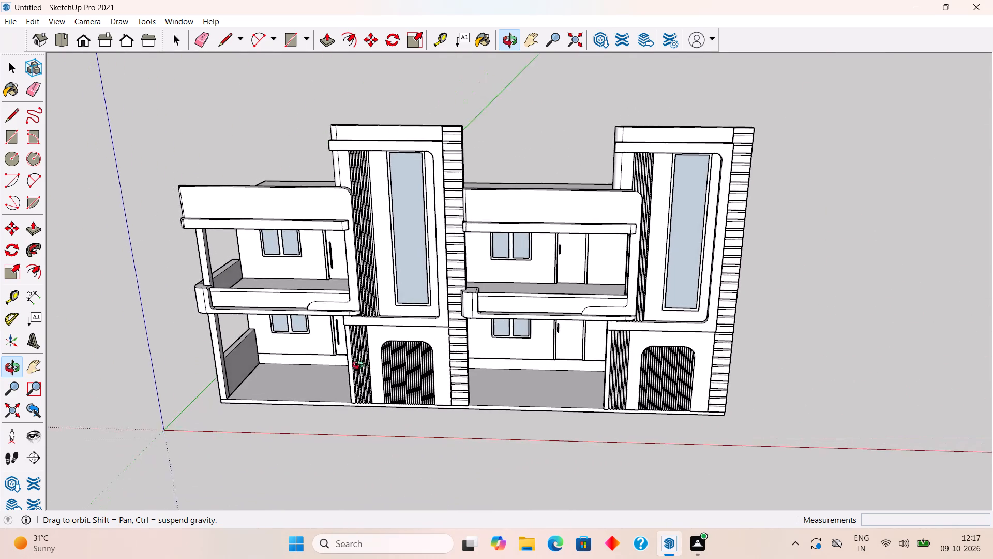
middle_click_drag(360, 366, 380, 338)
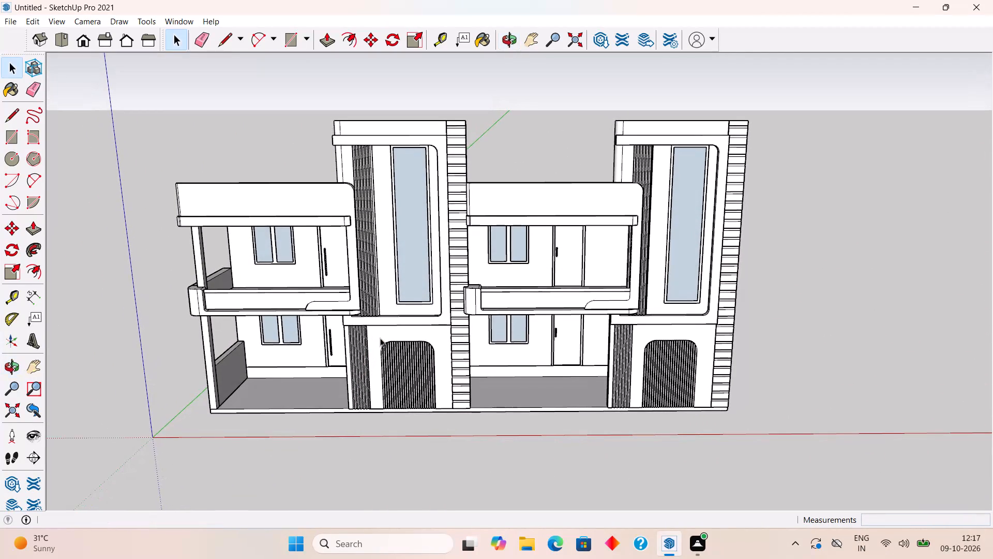
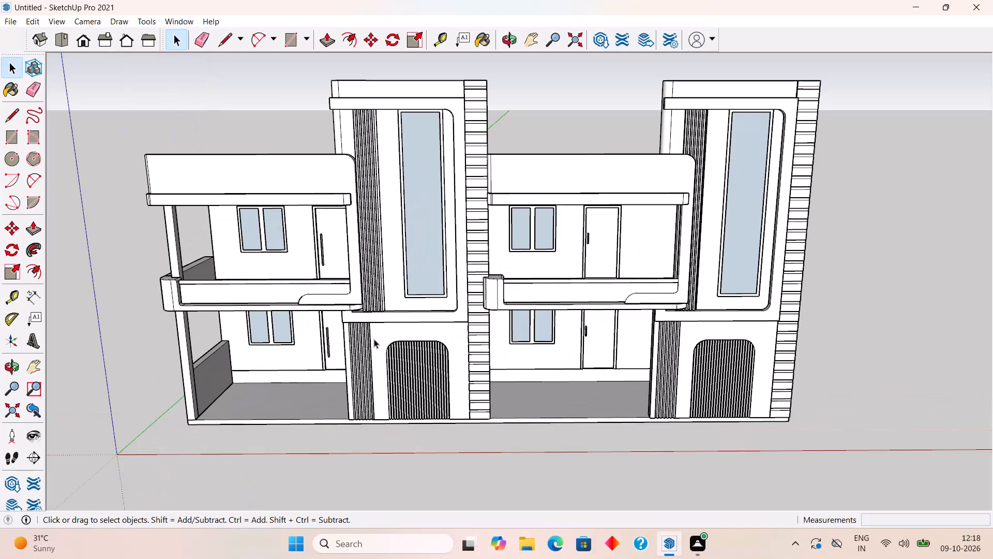
Place a guide 9" inward from the long rear edge of the flat roof slab.
middle_click_drag(368, 341, 369, 320)
scroll(369, 320, "down", 2)
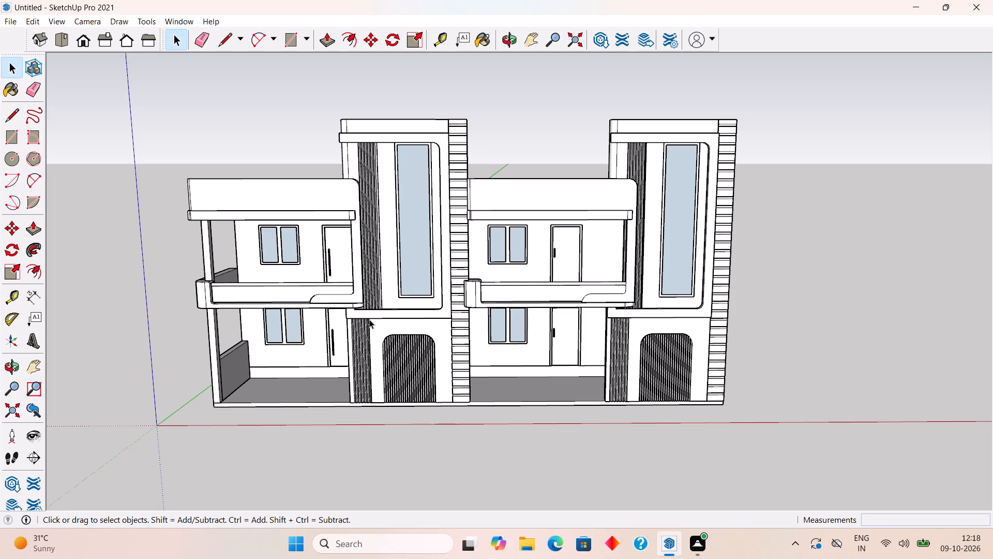
middle_click_drag(355, 322, 291, 389)
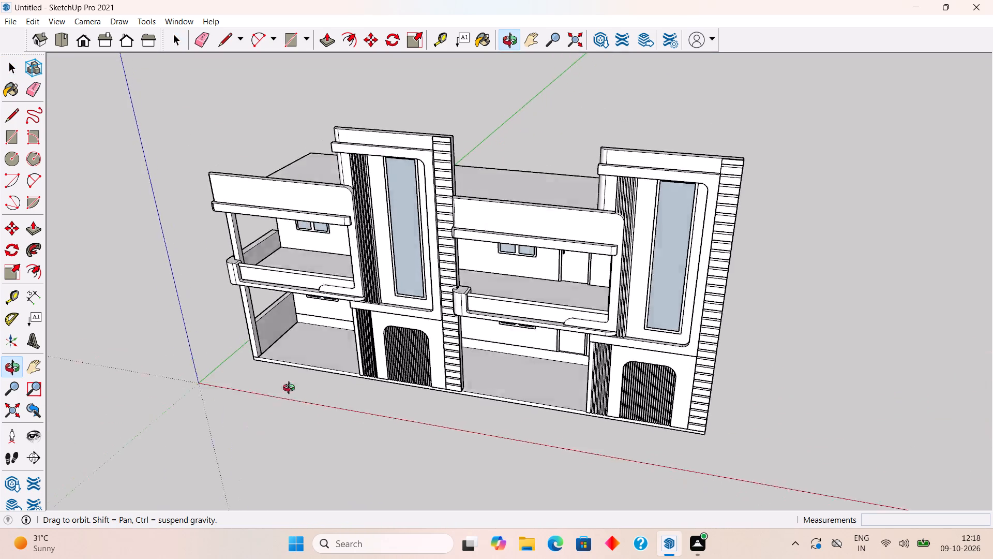
middle_click_drag(291, 389, 706, 314)
middle_click_drag(414, 330, 655, 405)
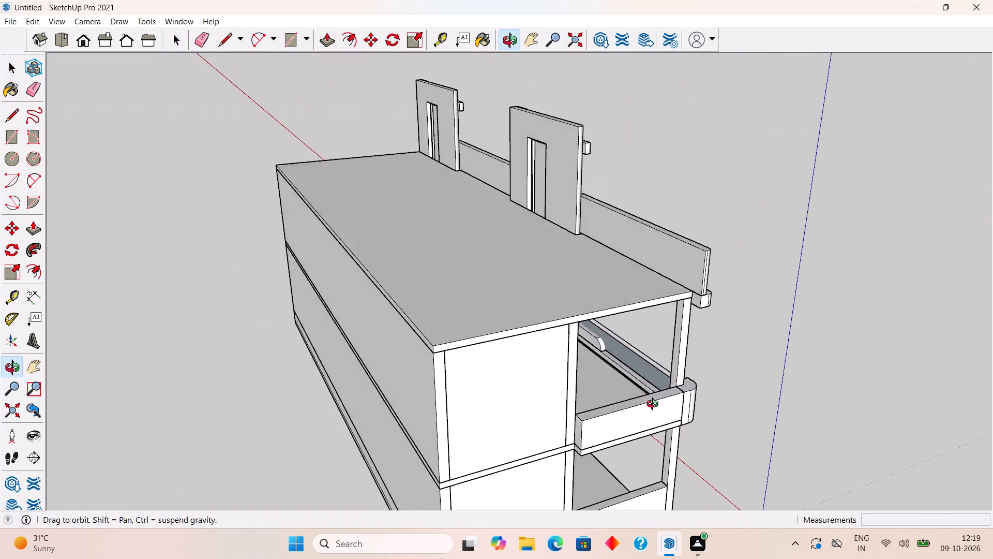
middle_click_drag(655, 405, 654, 453)
scroll(408, 306, "up", 4)
middle_click_drag(371, 343, 347, 410)
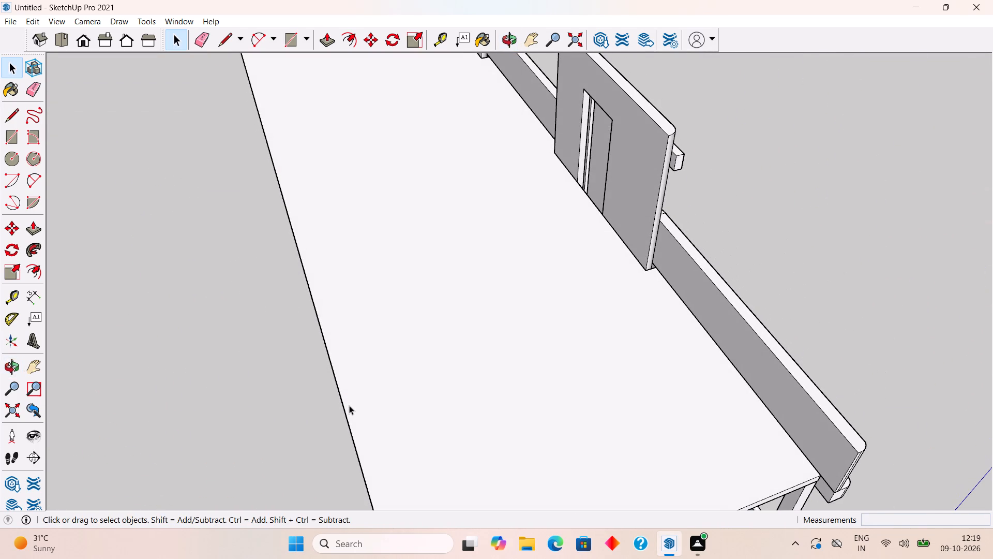
key("r")
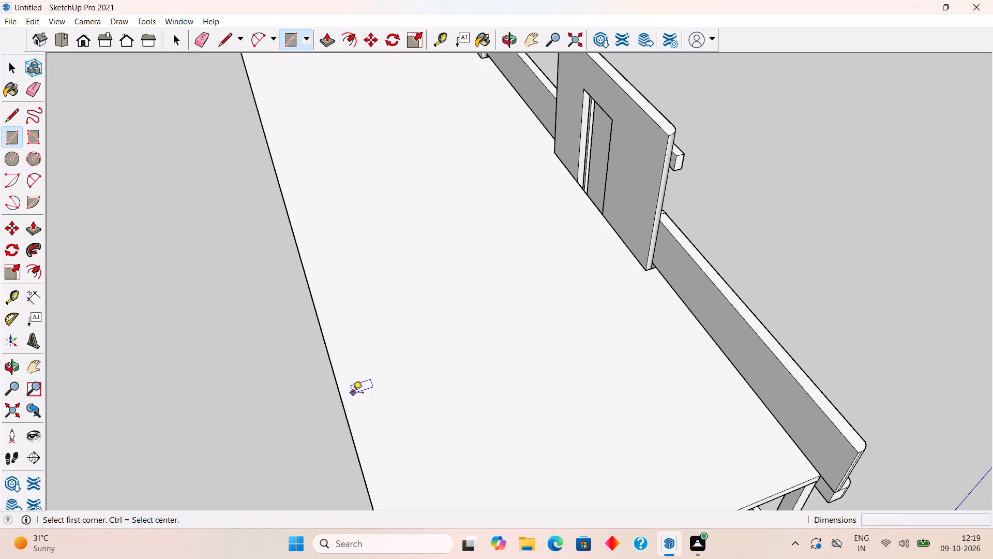
key("t")
left_click(347, 422)
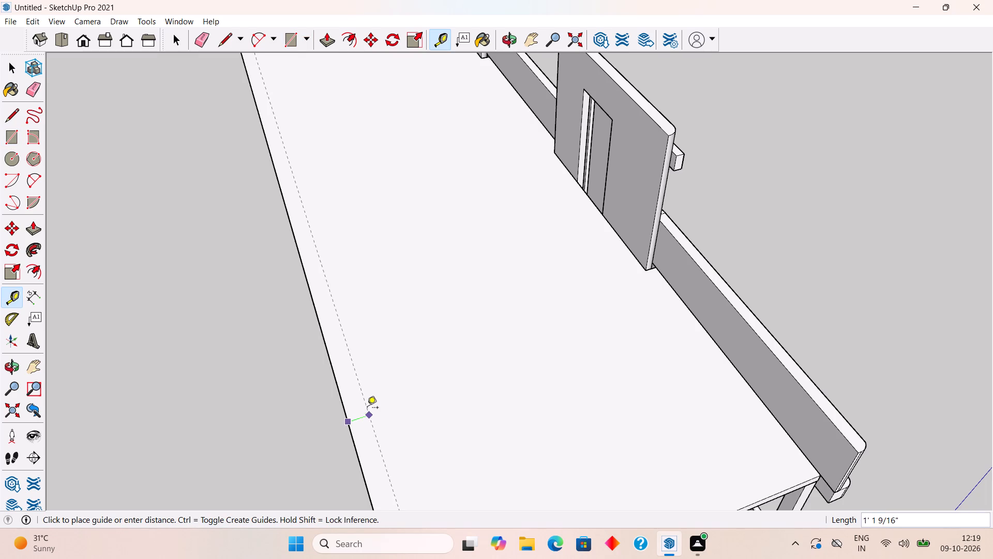
key("9")
key("shift+quotedbl")
key("Return")
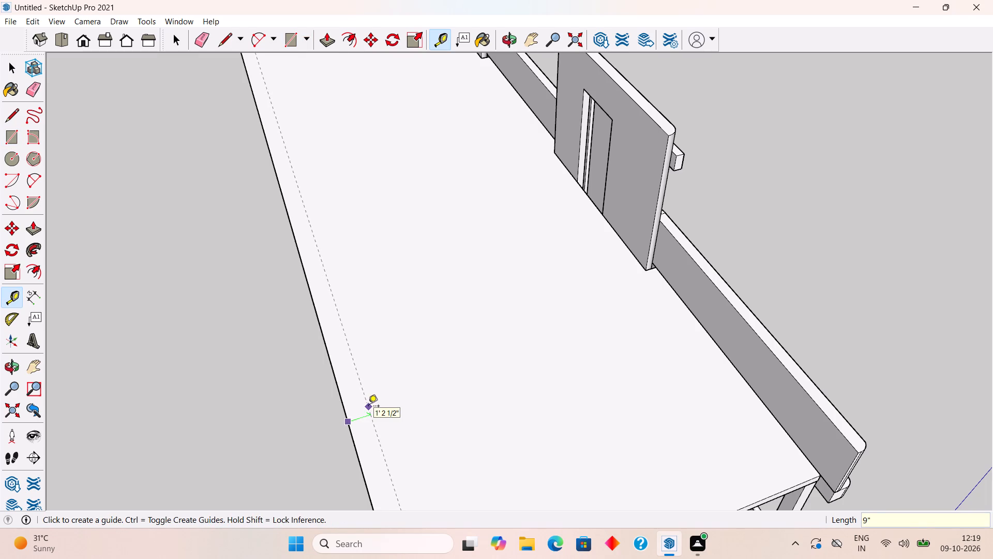
key("space")
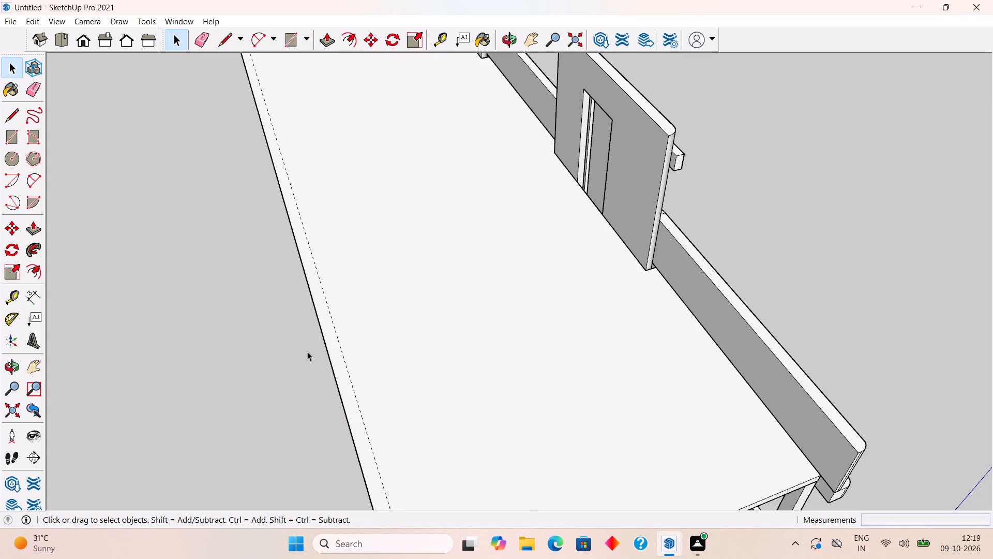
Draw a 60' by 9" rectangle on the roof between the rear edge and the guide, from one end to the other.
scroll(304, 343, "down", 6)
scroll(270, 159, "up", 9)
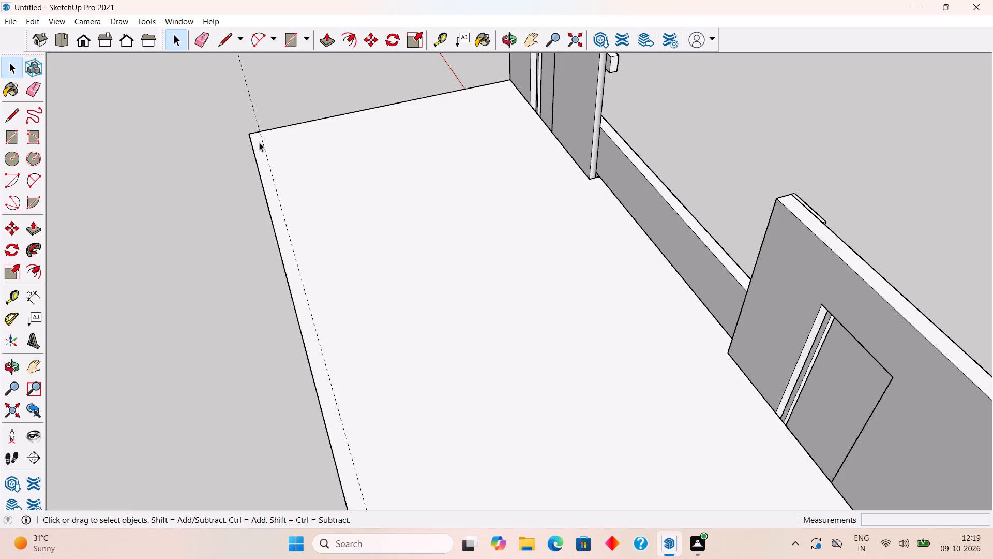
key("r")
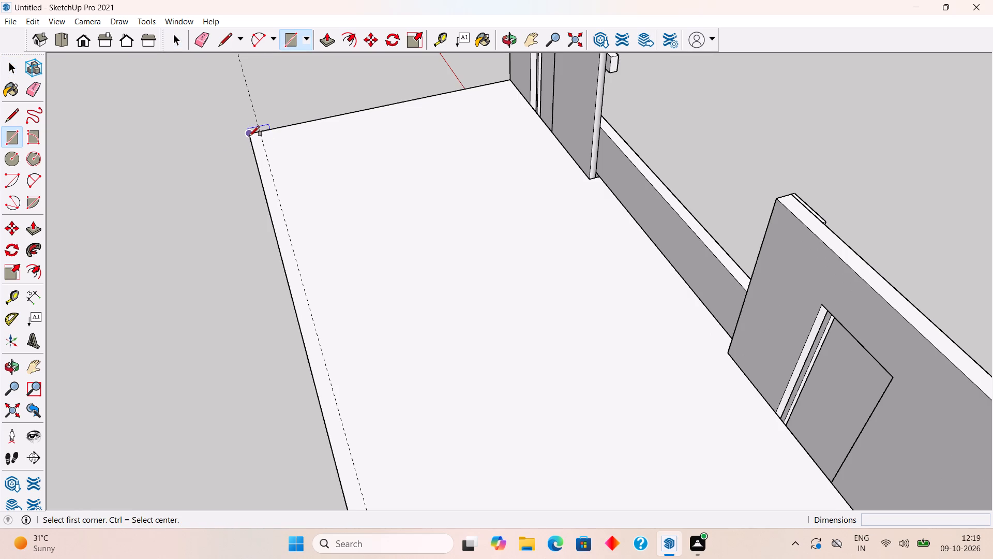
left_click(249, 136)
scroll(298, 161, "down", 16)
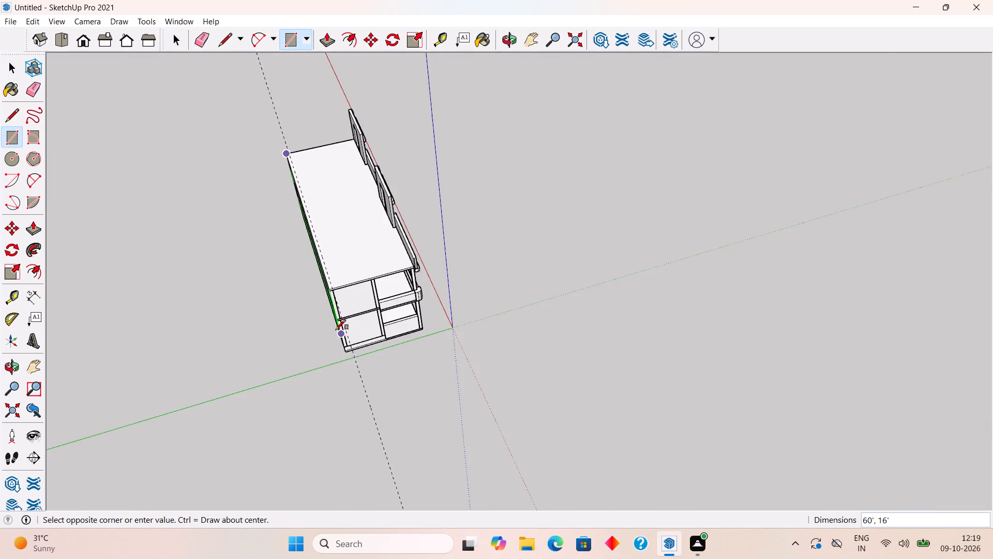
scroll(336, 330, "up", 20)
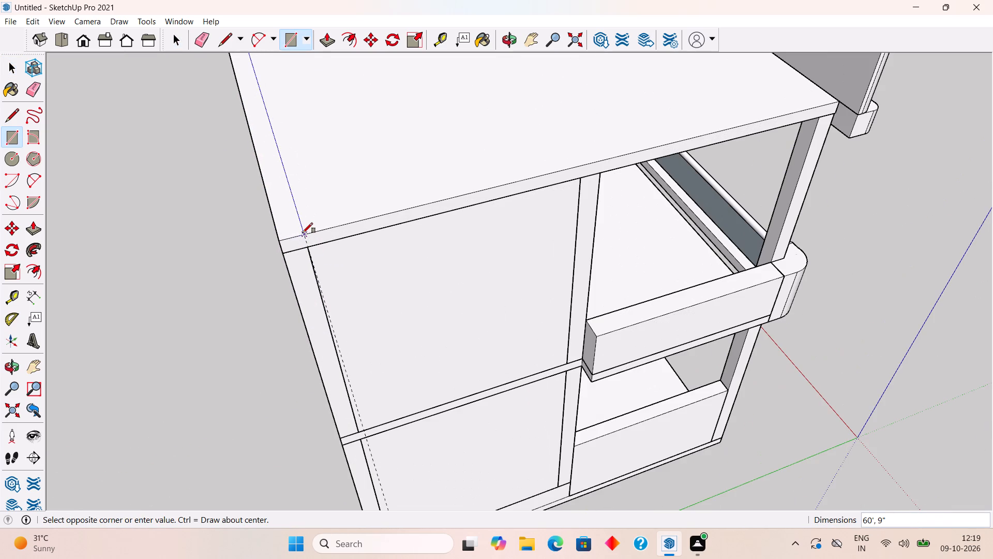
left_click(303, 233)
key("space")
Push/pull the rear roof strip upward to match the top of the front parapet.
type("p")
left_click(292, 225)
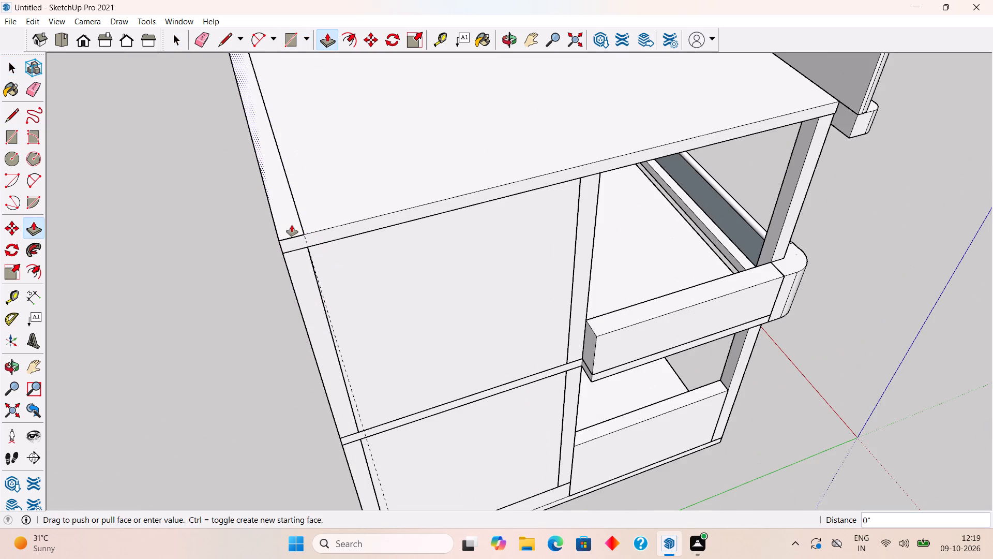
scroll(378, 197, "down", 10)
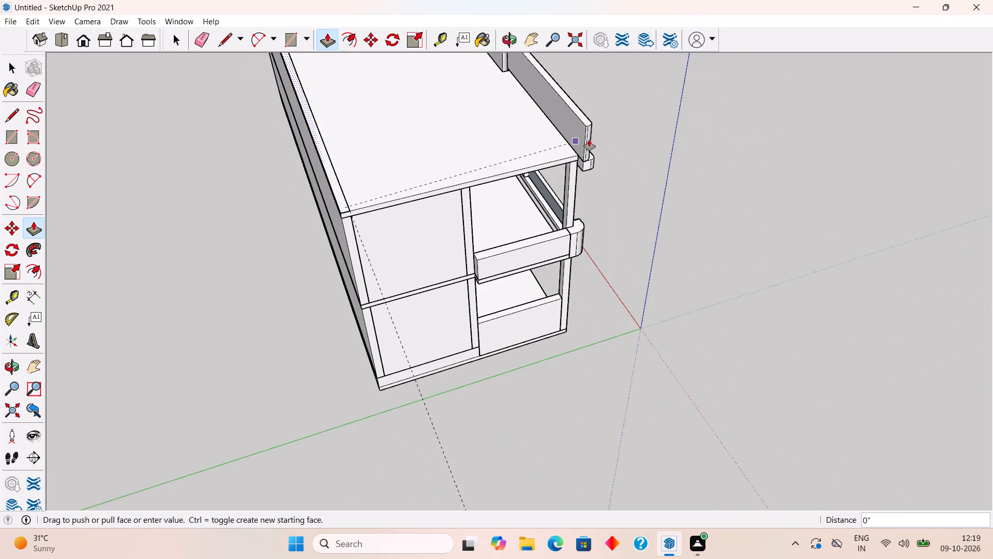
left_click(589, 133)
key("space")
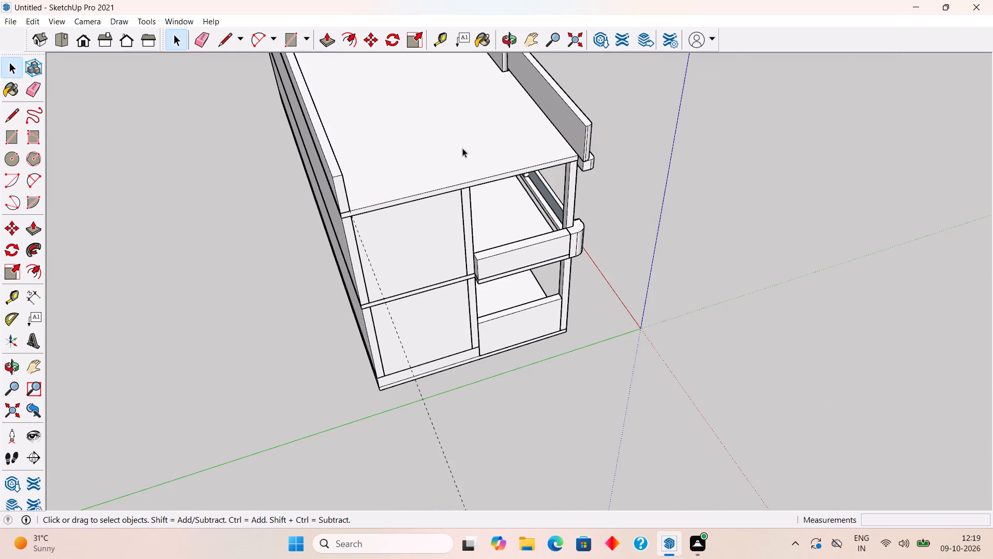
Select the whole rear parapet wall and make it a group.
triple_click(339, 191)
right_click(339, 191)
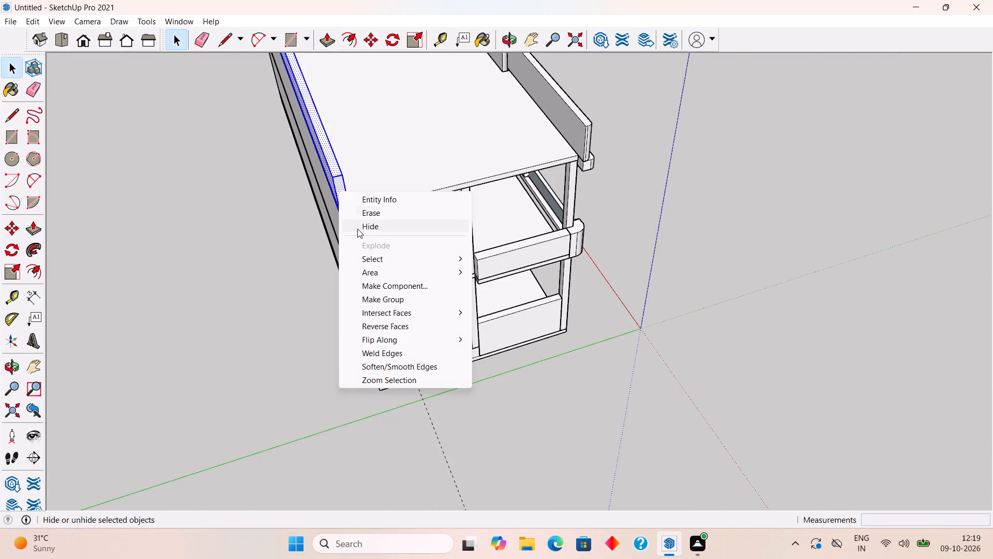
left_click(383, 299)
left_click(538, 368)
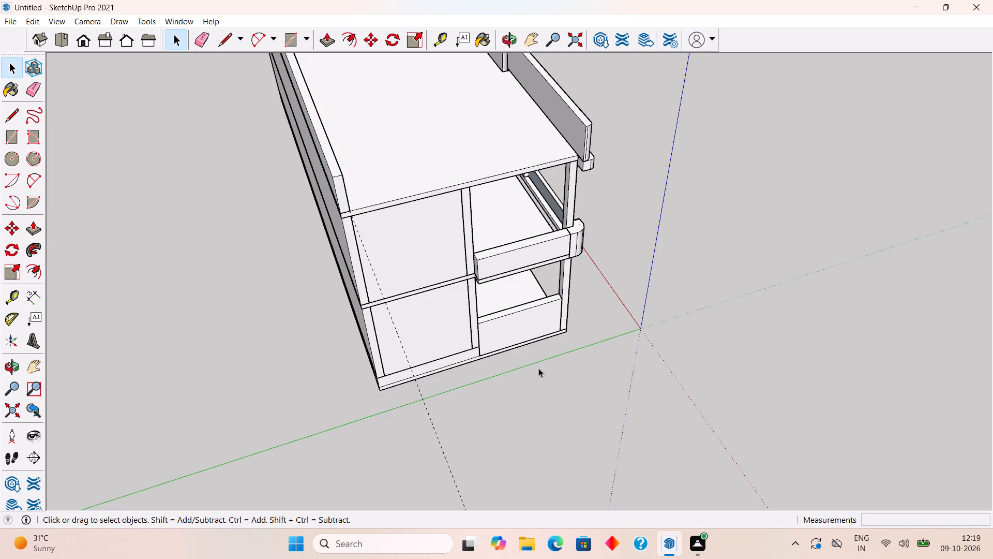
Place a guide 9" inward from the roof's short side edge nearest the origin.
middle_click_drag(515, 260, 426, 404)
scroll(481, 315, "up", 4)
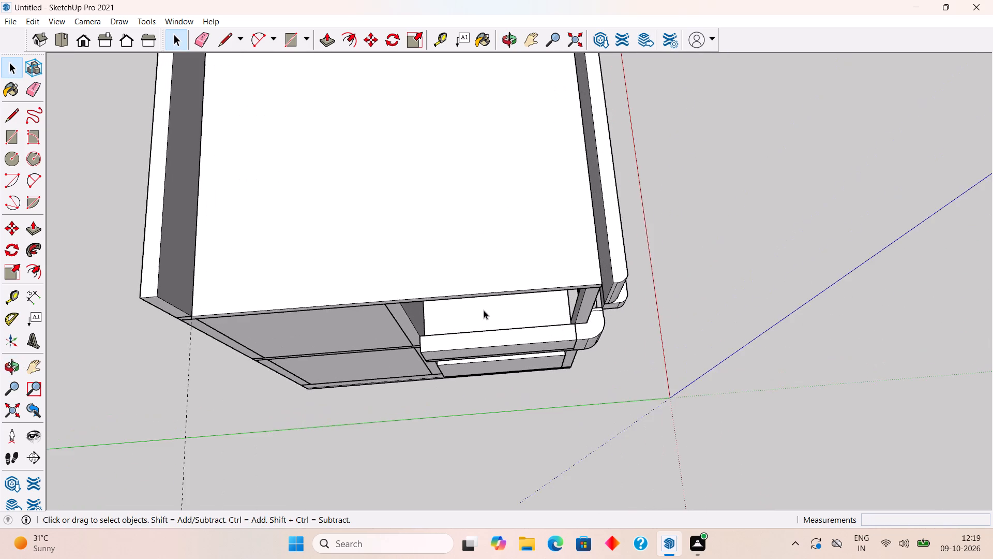
scroll(493, 304, "up", 1)
key("t")
left_click(502, 291)
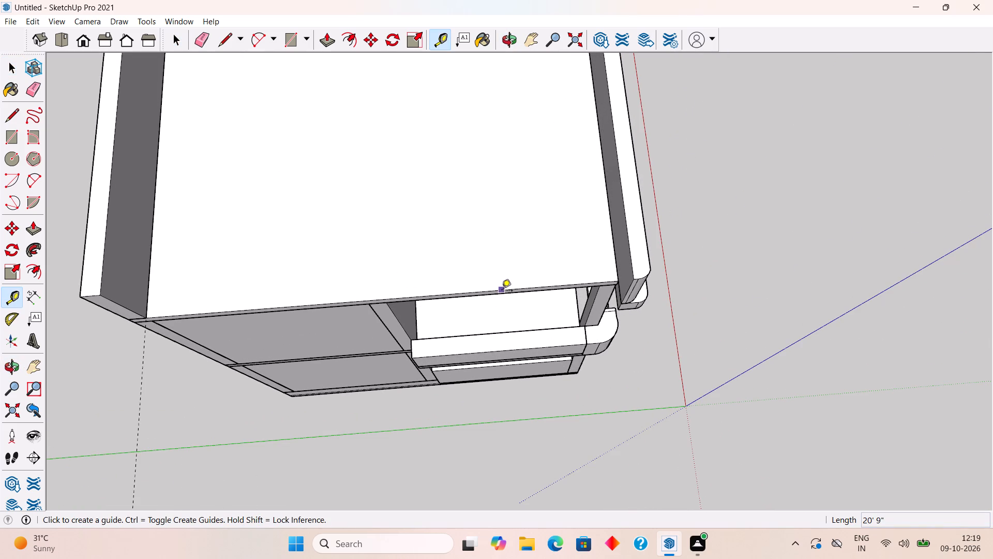
key("9")
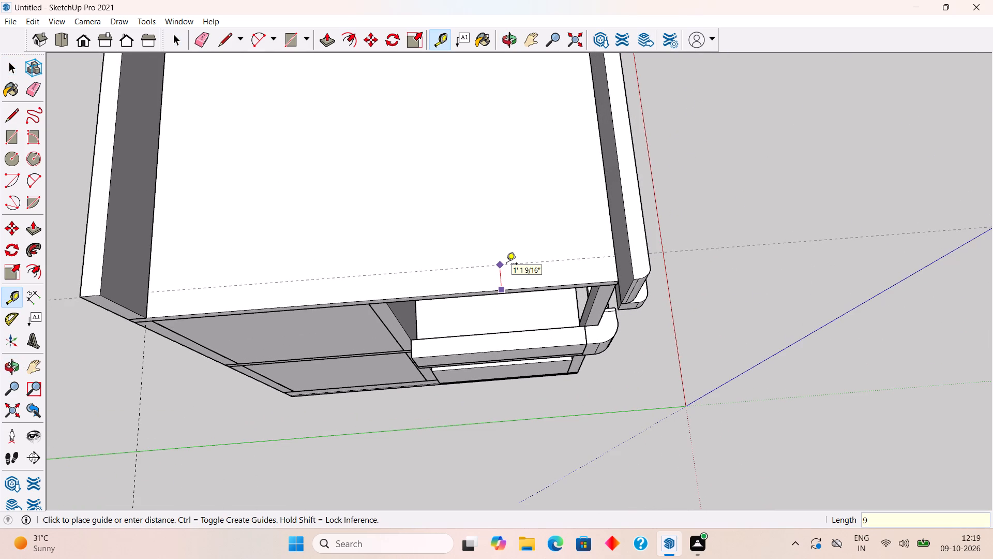
key("shift+quotedbl")
key("Return")
Draw a 9" by 20' rectangle along that side edge, between the rear parapet and the roof's front corner.
key("r")
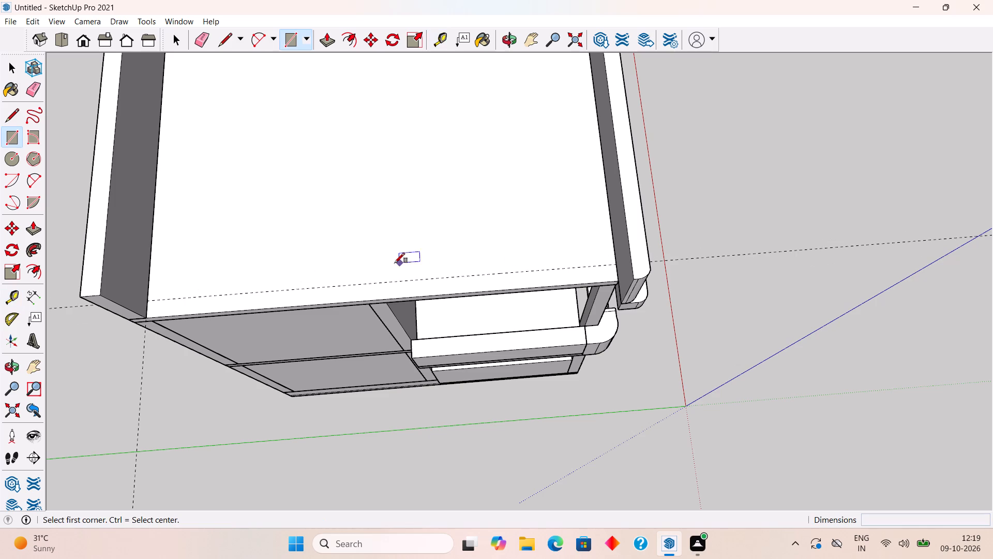
left_click(151, 302)
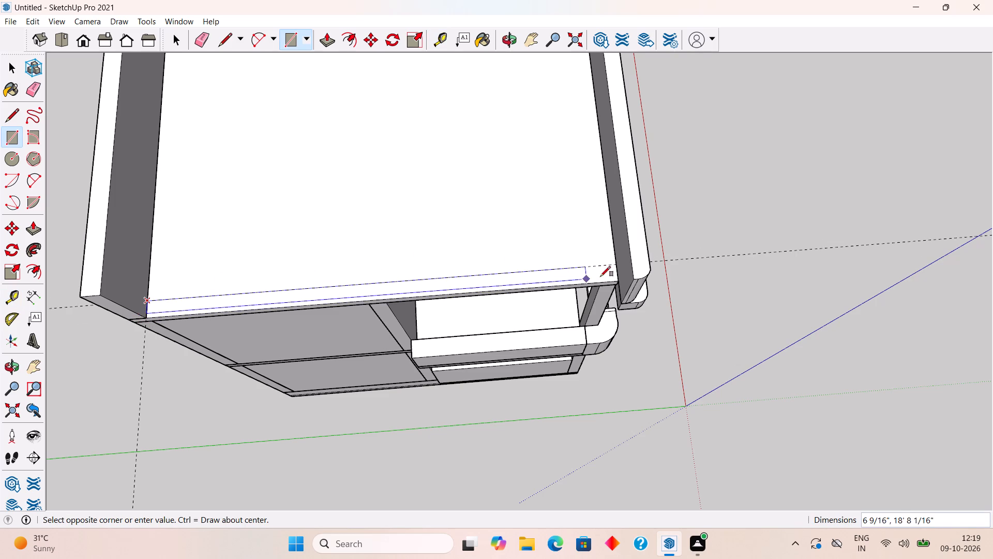
scroll(612, 275, "up", 4)
left_click(620, 281)
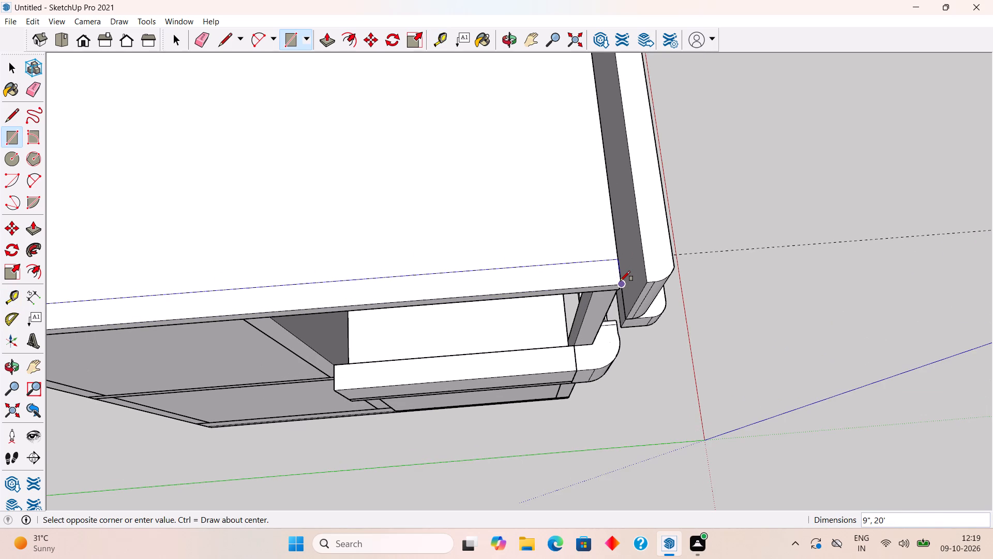
Push/pull the side roof strip up 3' 6" to the top of the front parapet.
key("p")
left_click(612, 278)
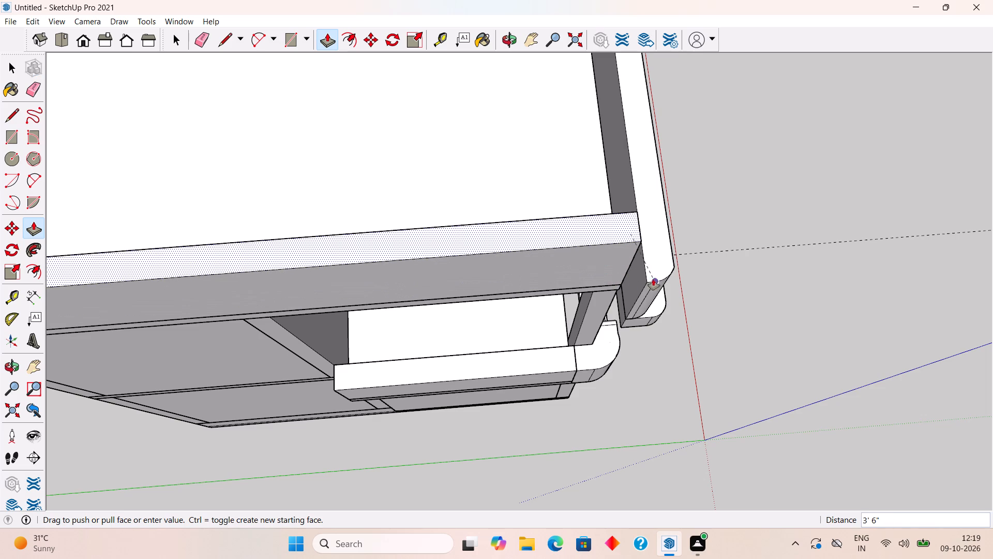
left_click(649, 282)
key("space")
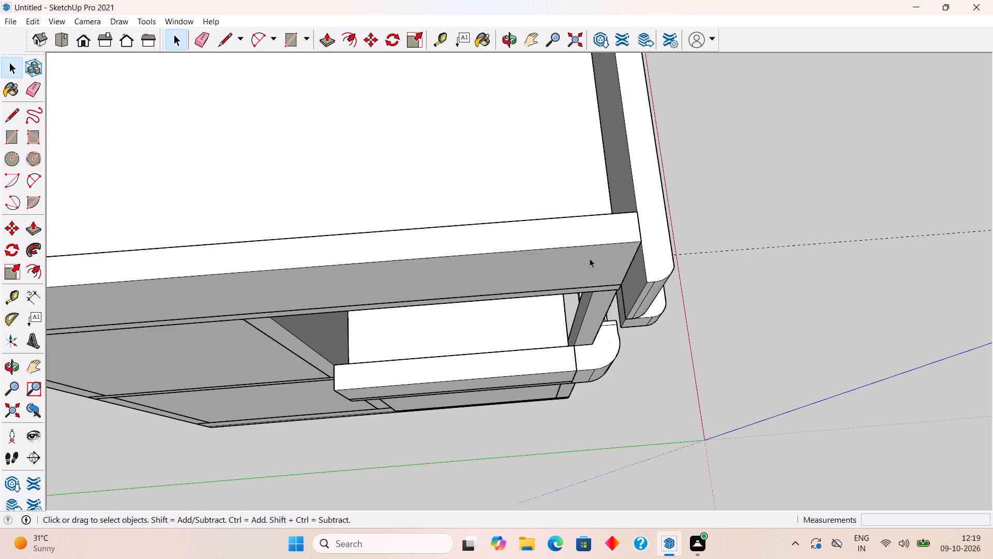
Select the whole side parapet wall and make it a group.
triple_click(589, 258)
right_click(589, 258)
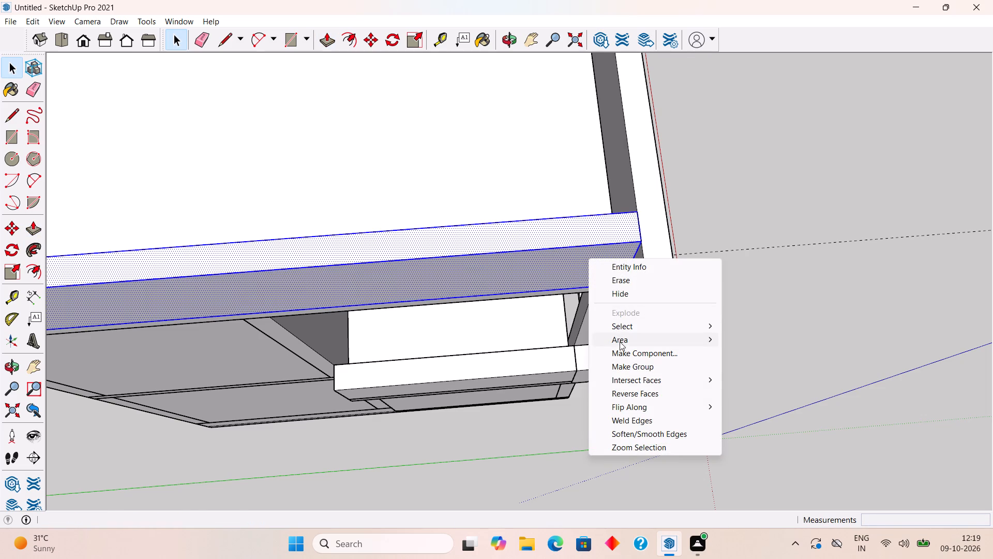
left_click(628, 362)
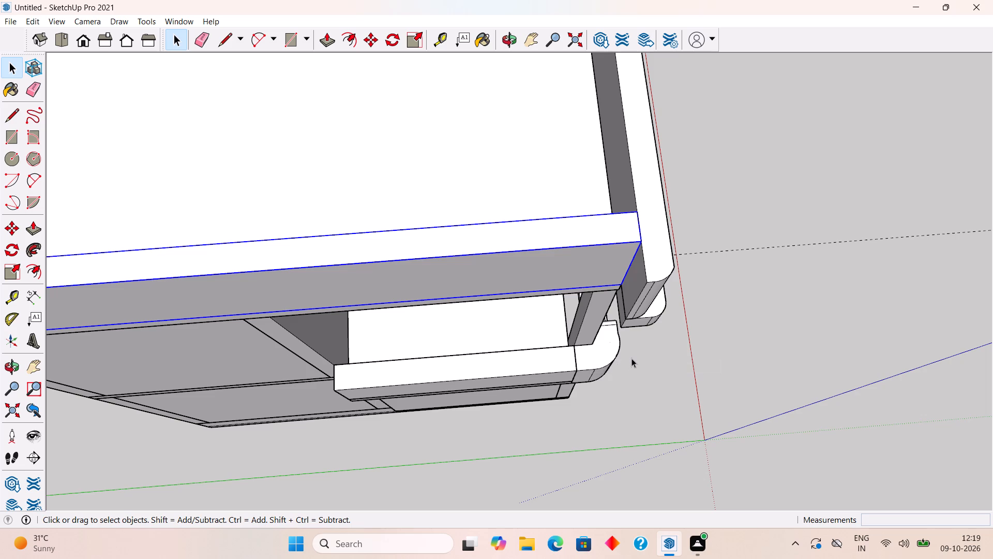
scroll(640, 369, "down", 3)
left_click(723, 385)
Place a guide 9" inward from the roof's short edge at the opposite end of the building, which has no parapet.
middle_click_drag(725, 299, 644, 324)
scroll(645, 324, "down", 5)
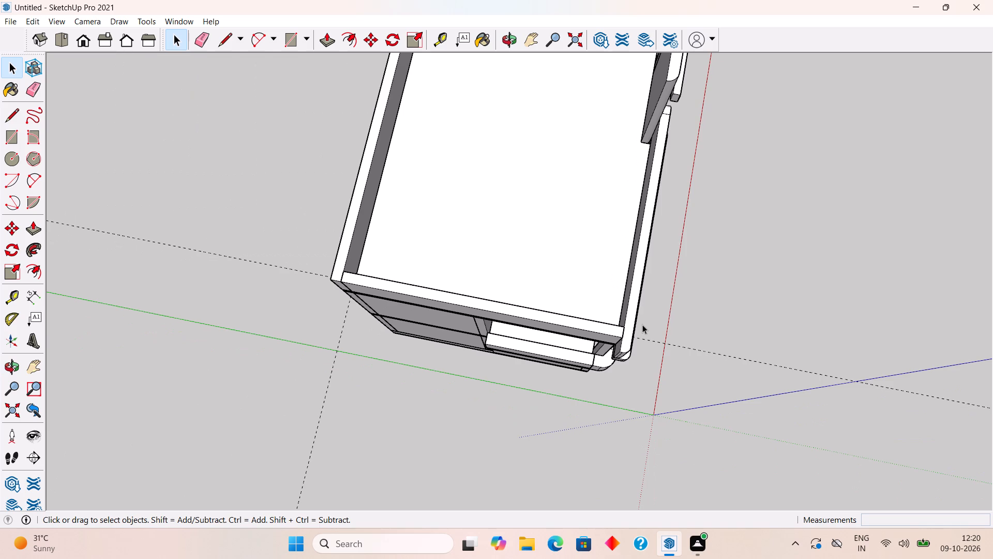
scroll(642, 325, "down", 4)
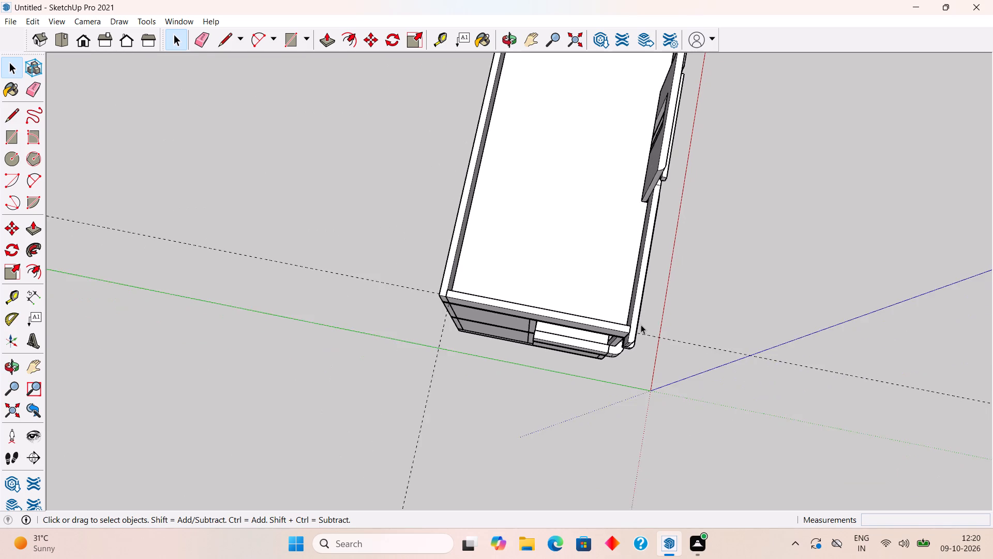
scroll(641, 325, "down", 1)
middle_click_drag(575, 301, 762, 119)
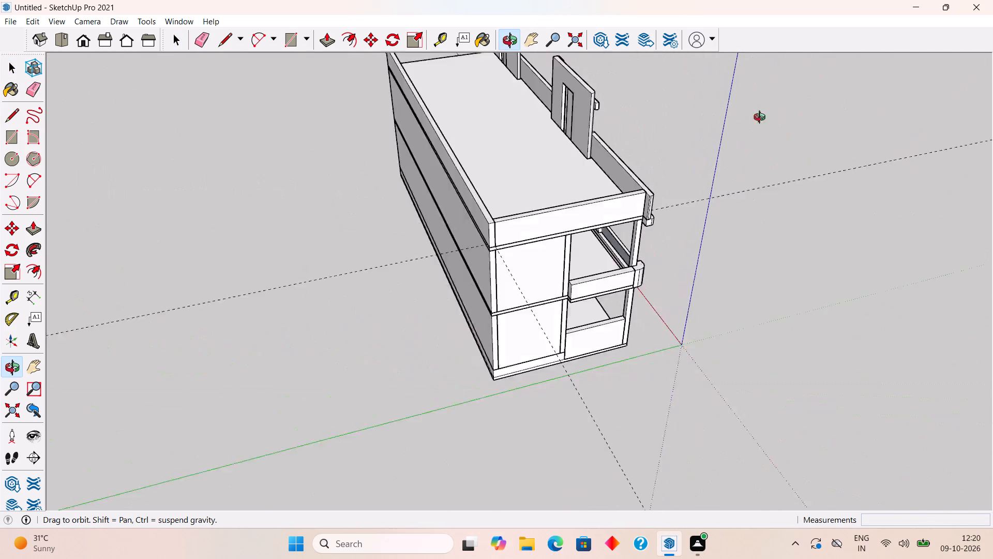
middle_click_drag(762, 119, 812, 147)
middle_click_drag(491, 291, 879, 234)
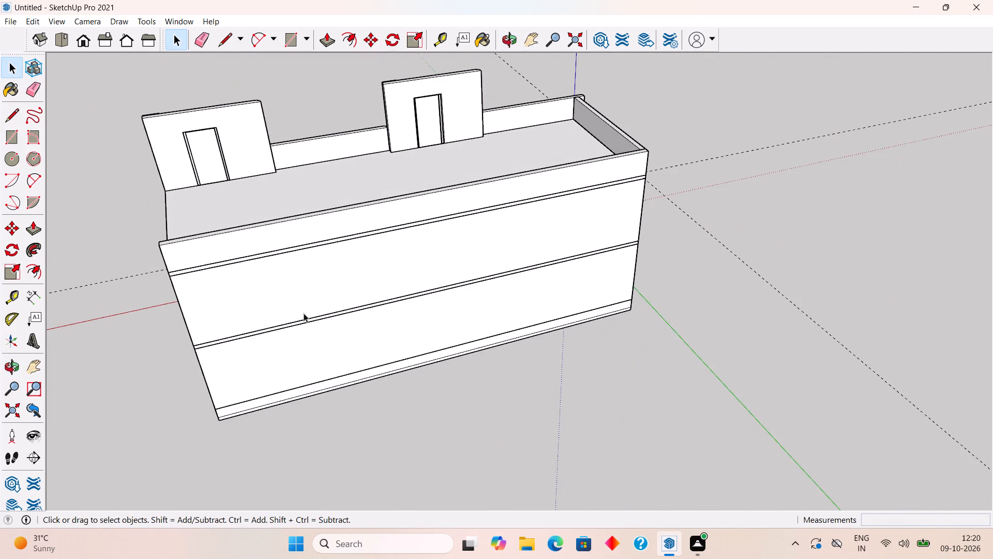
middle_click_drag(304, 314, 657, 230)
middle_click_drag(474, 257, 470, 314)
scroll(474, 405, "up", 5)
middle_click_drag(492, 225, 495, 304)
scroll(507, 391, "up", 5)
key("t")
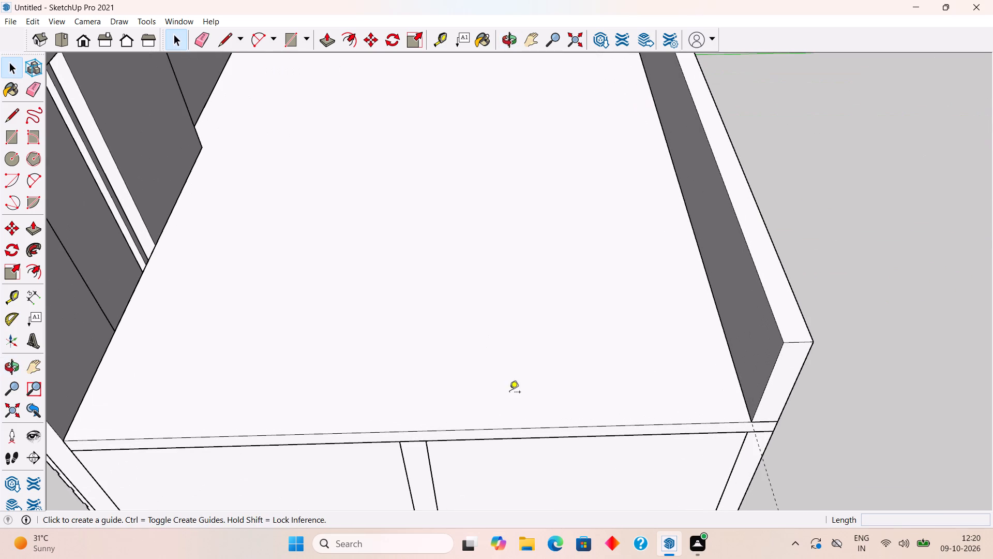
left_click(514, 430)
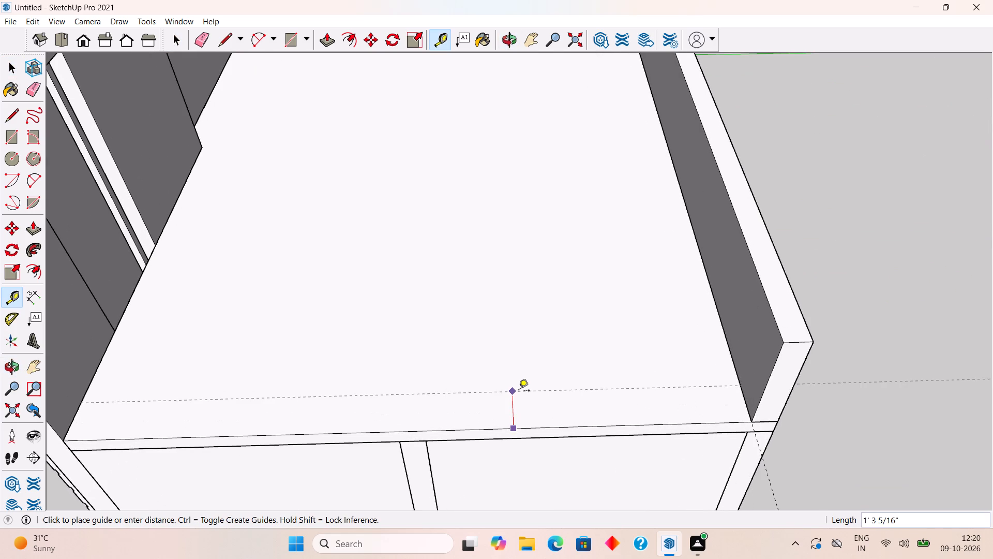
key("9")
key("shift+quotedbl")
key("Return")
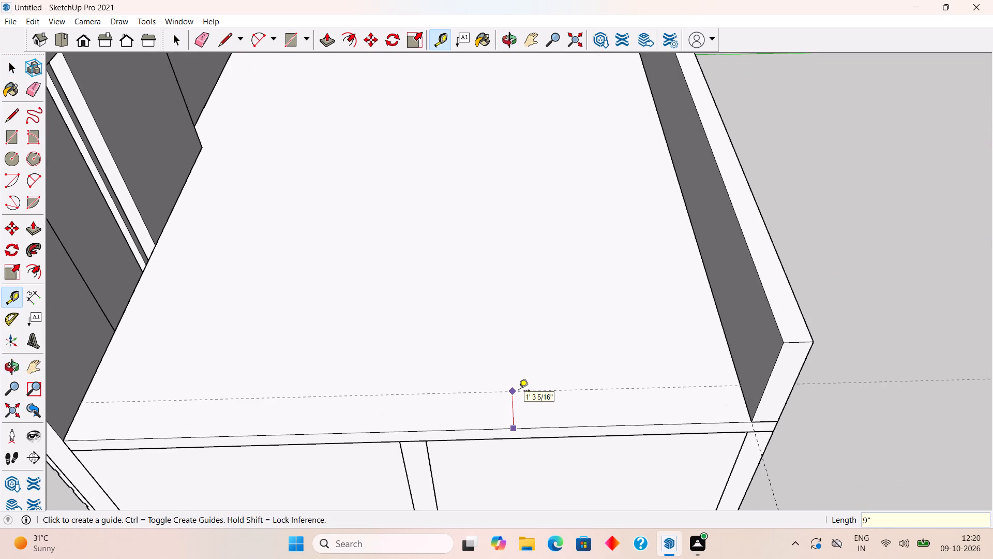
Draw a 9" by 19' 3" rectangle along the roof's open short edge, from the guide to the rear parapet.
key("r")
left_click(77, 417)
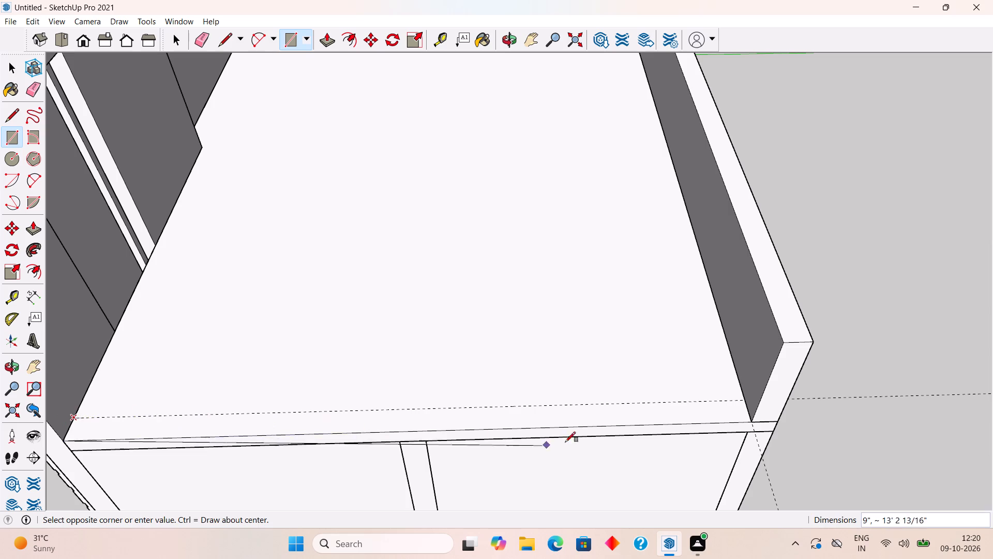
scroll(804, 402, "up", 3)
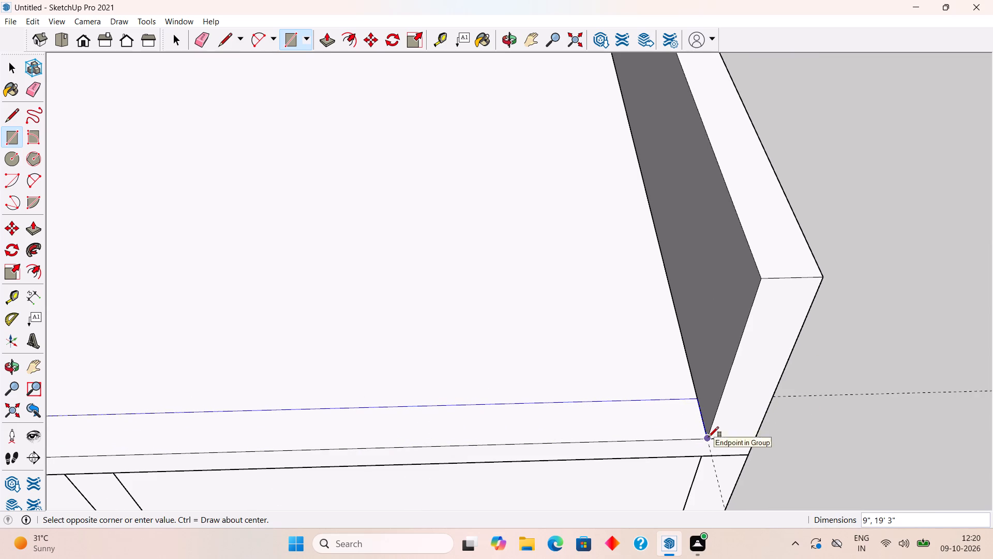
left_click(709, 437)
Push/pull the new roof-edge strip up 3' 6" to the top of the rear parapet.
key("p")
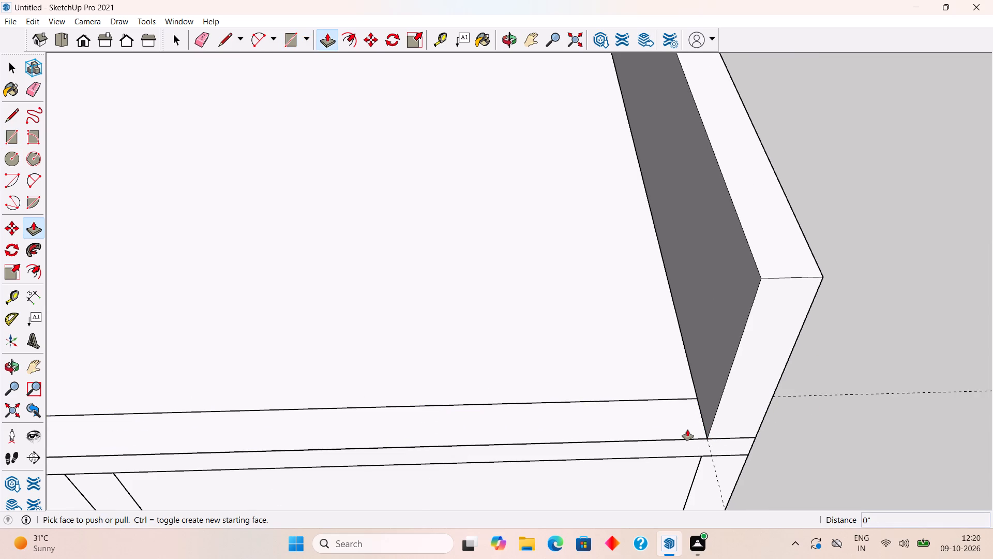
left_click(687, 430)
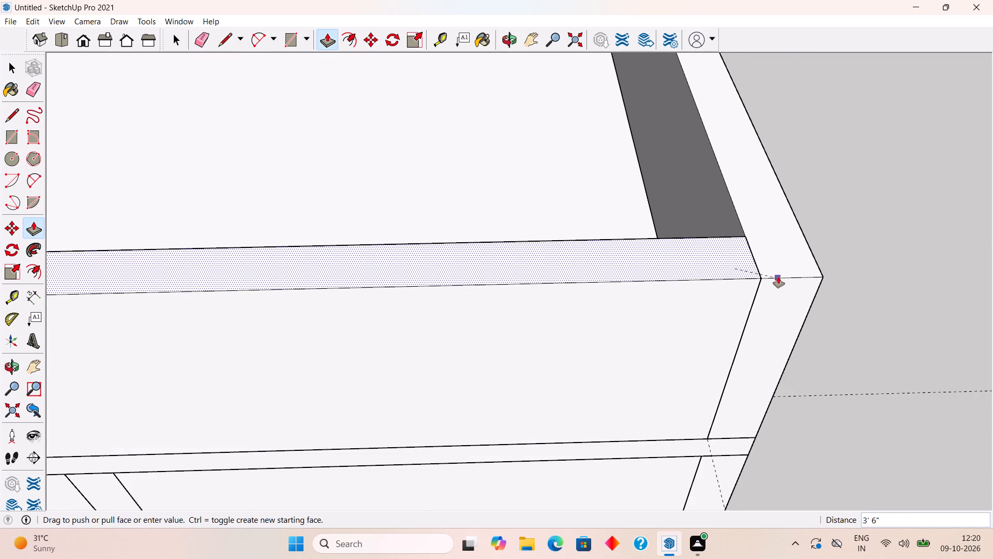
left_click(778, 277)
Select the whole new side parapet wall and make it a group.
key("space")
triple_click(644, 332)
right_click(644, 332)
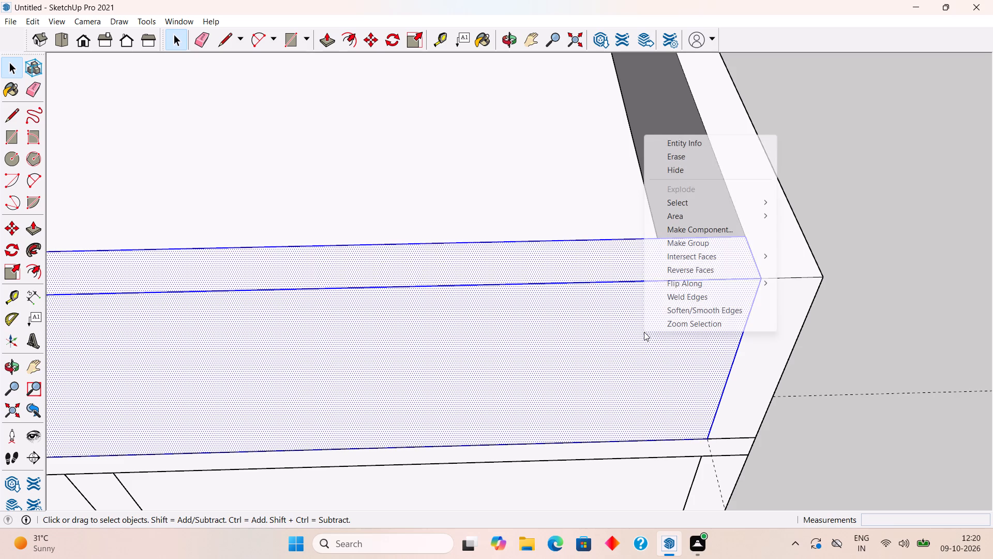
left_click(715, 240)
left_click(811, 233)
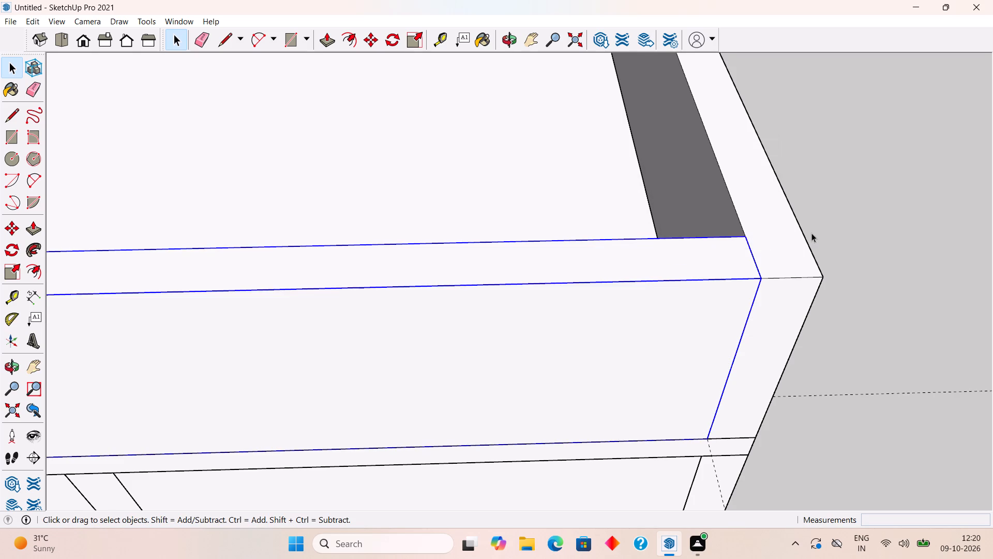
Inspect the parapets around the roof and the front elevation of both houses from several angles.
scroll(828, 321, "down", 4)
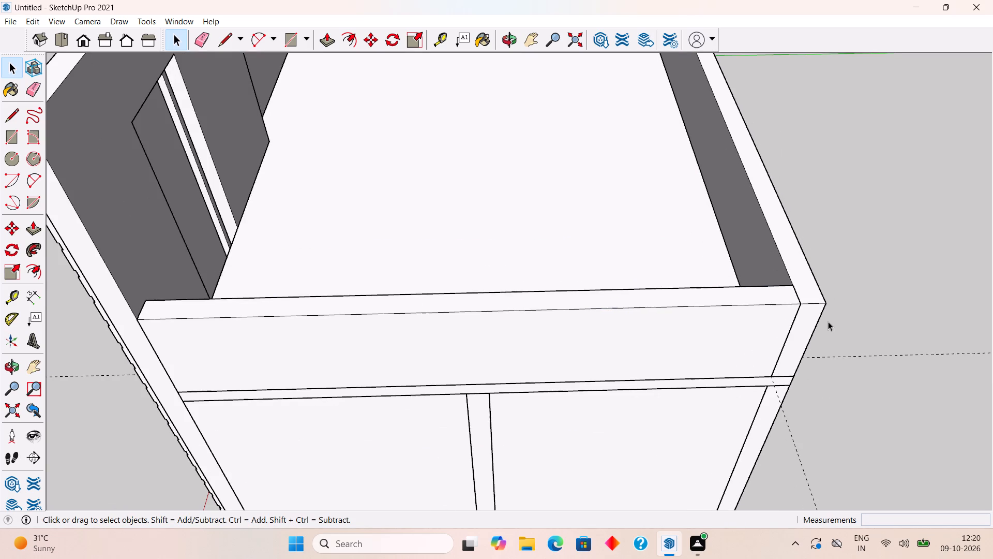
scroll(828, 321, "down", 5)
scroll(808, 361, "down", 4)
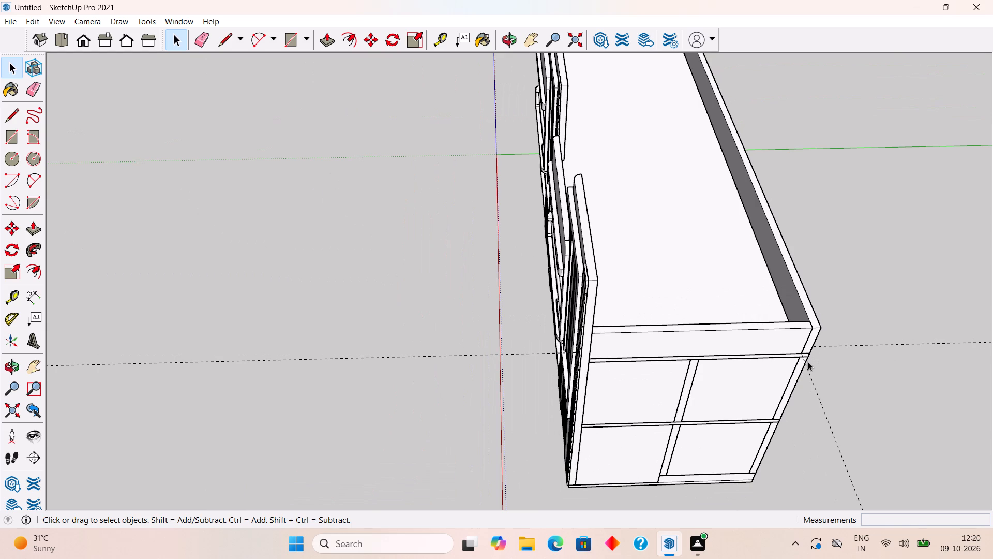
scroll(808, 362, "down", 3)
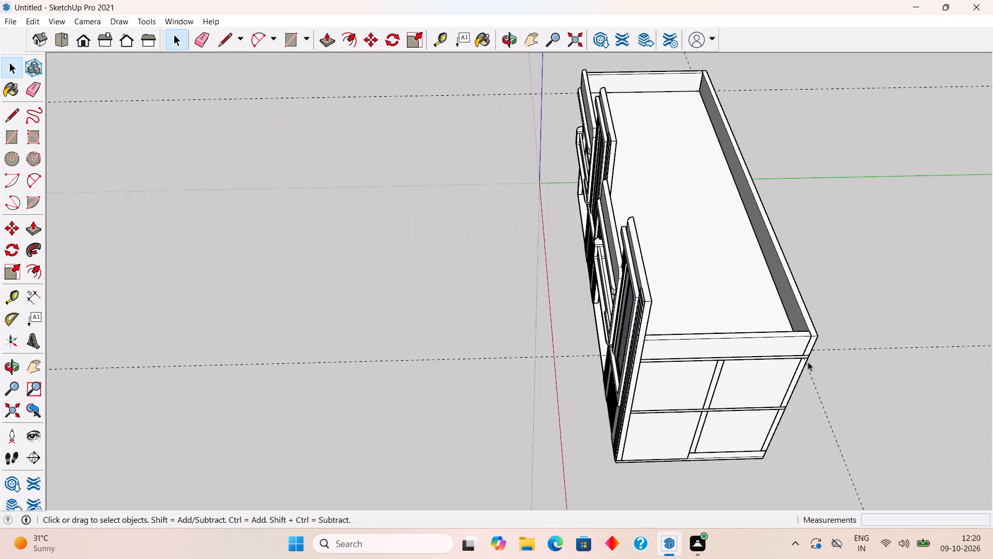
scroll(808, 362, "down", 3)
middle_click_drag(808, 362, 748, 383)
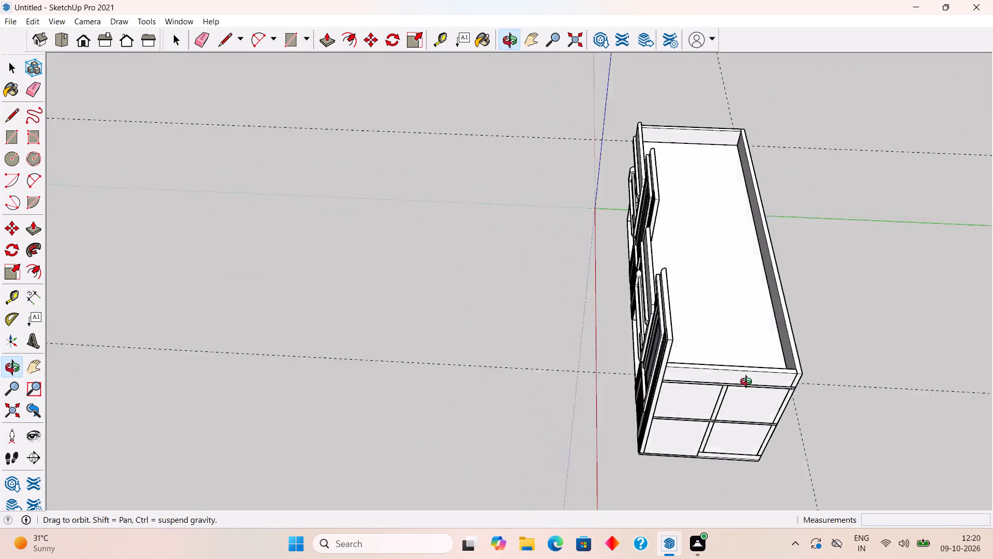
middle_click_drag(748, 383, 730, 389)
scroll(730, 389, "down", 4)
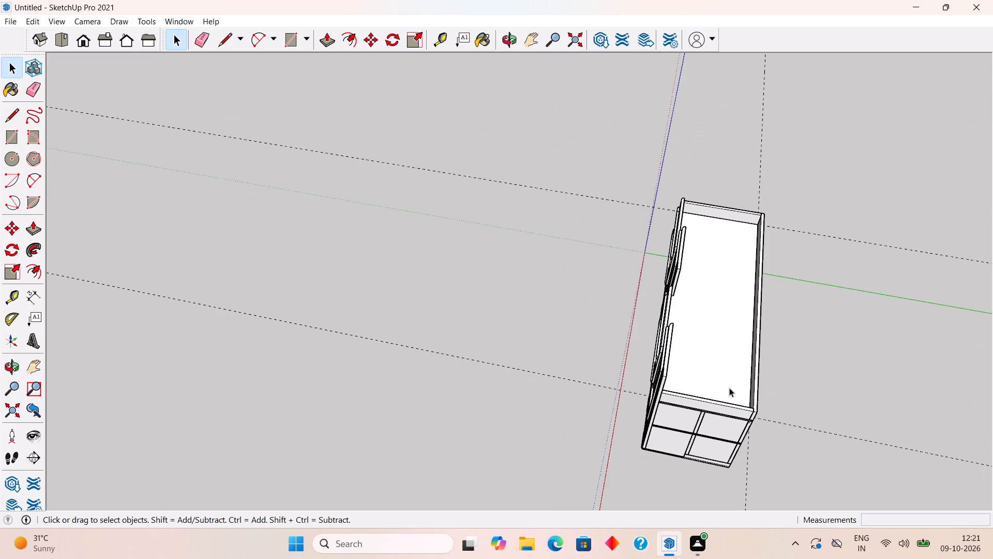
scroll(729, 388, "down", 2)
middle_click_drag(702, 406, 857, 383)
middle_click_drag(688, 367, 801, 279)
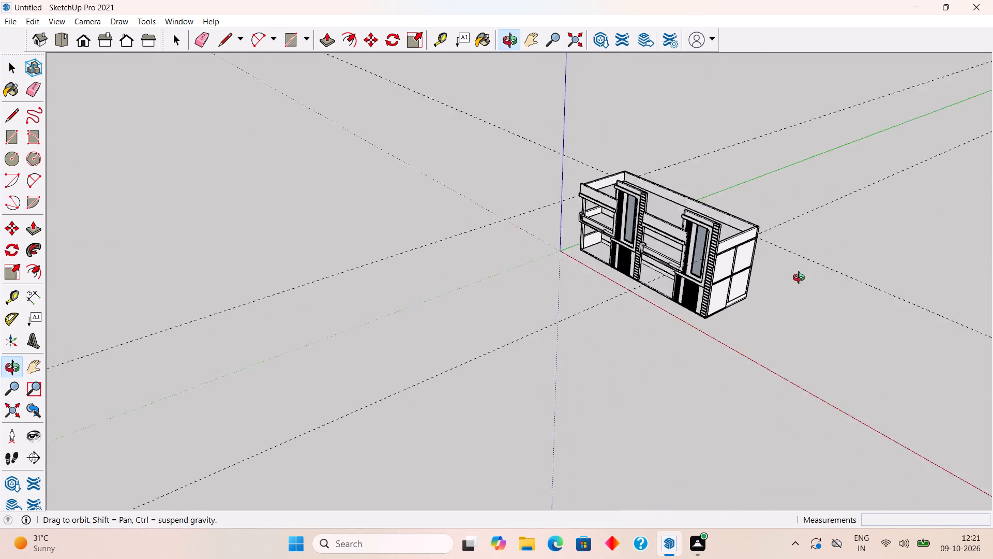
middle_click_drag(801, 279, 837, 196)
middle_click_drag(655, 335, 837, 313)
scroll(837, 312, "up", 1)
scroll(506, 304, "up", 5)
middle_click_drag(492, 300, 565, 342)
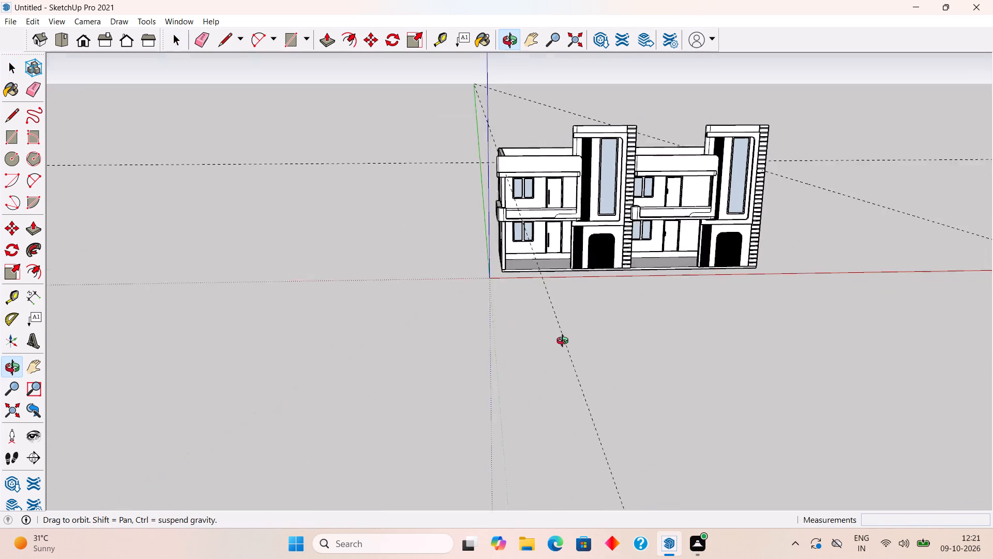
middle_click_drag(565, 342, 621, 342)
scroll(621, 342, "up", 1)
scroll(505, 222, "up", 4)
scroll(505, 222, "down", 3)
scroll(532, 100, "up", 3)
Delete all guides from the model.
left_click(28, 20)
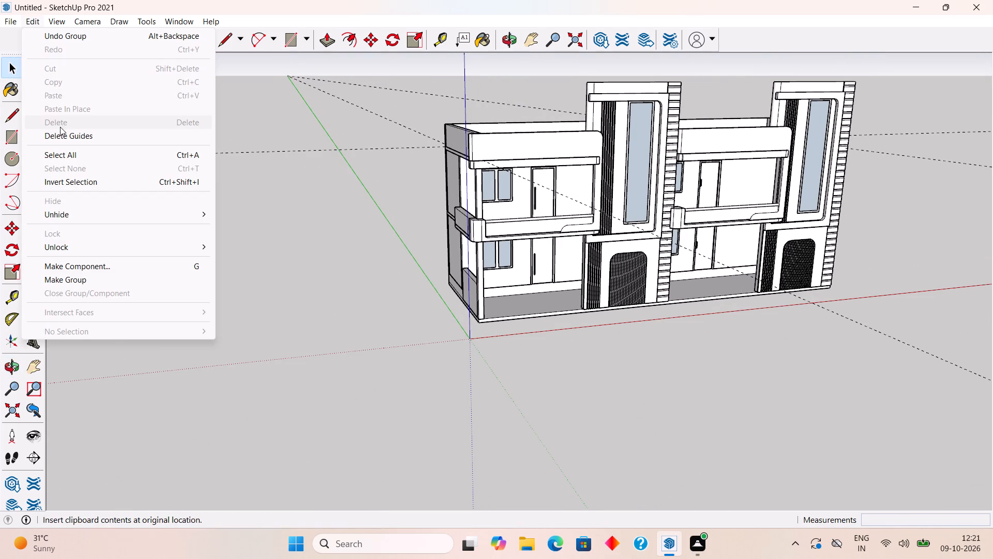
left_click(66, 140)
Examine the front facade of both houses, including the towers, balconies and front parapets, from near and far.
scroll(599, 353, "down", 3)
scroll(598, 346, "up", 4)
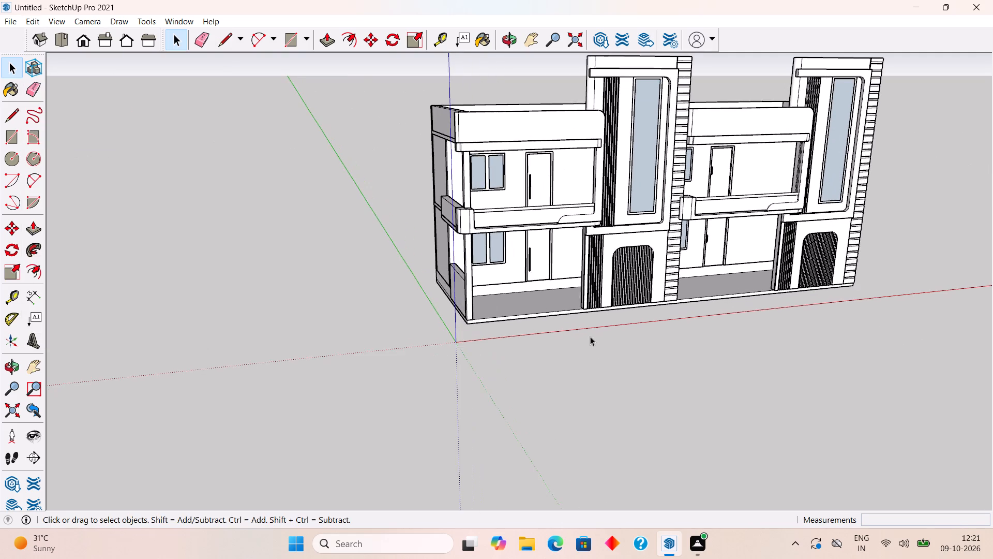
middle_click_drag(587, 336, 520, 346)
scroll(520, 346, "up", 1)
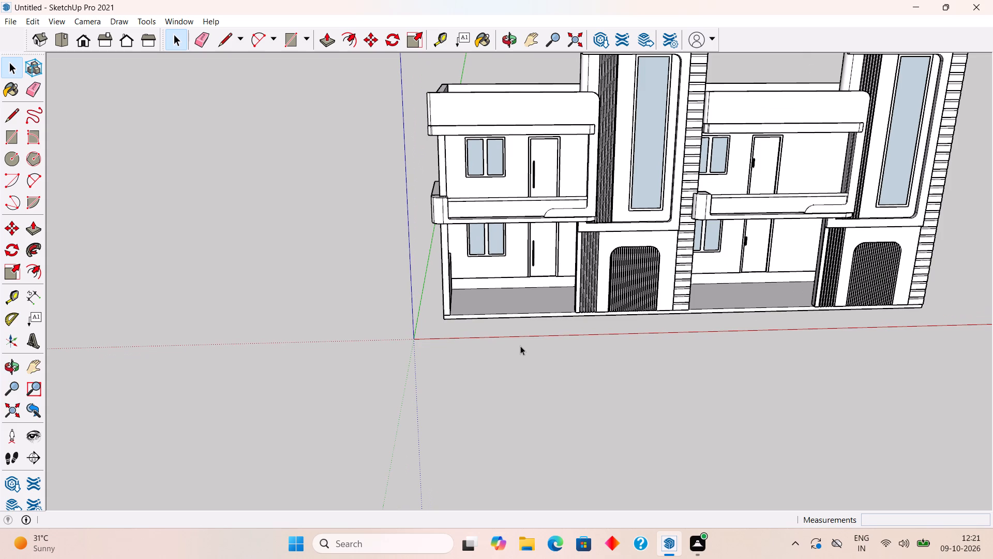
scroll(493, 366, "down", 4)
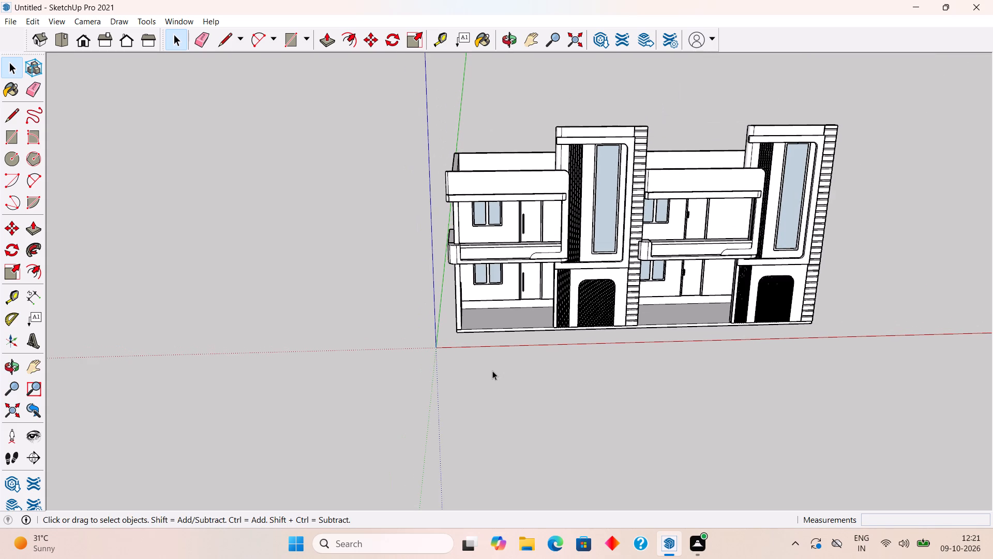
scroll(492, 371, "up", 3)
scroll(492, 371, "down", 2)
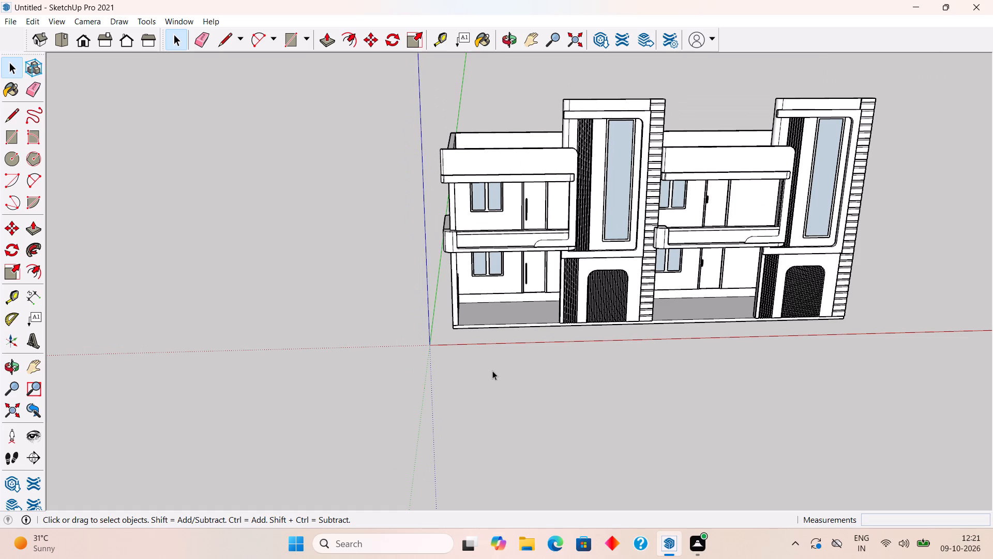
scroll(492, 371, "down", 1)
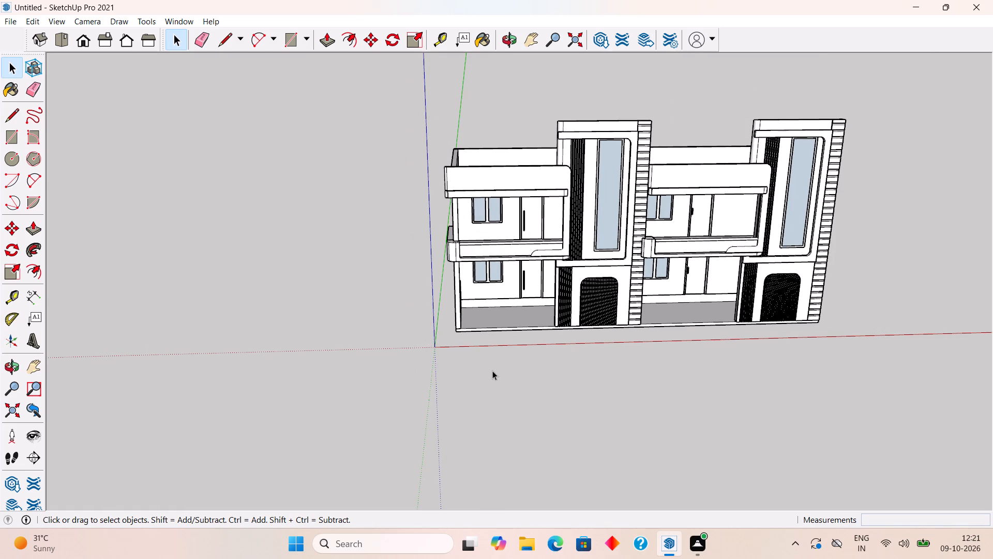
scroll(492, 371, "down", 4)
middle_click_drag(618, 295, 529, 278)
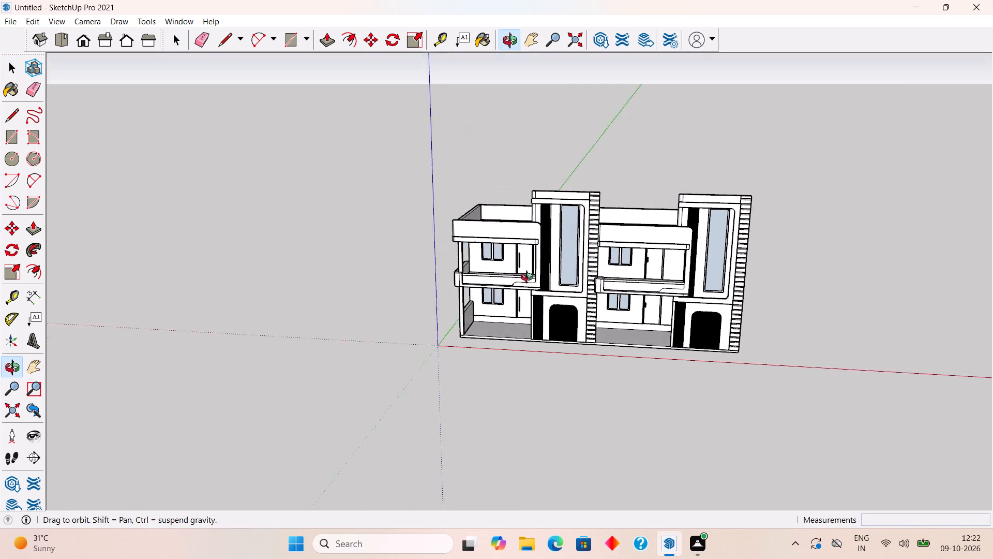
middle_click_drag(529, 278, 460, 222)
scroll(460, 222, "up", 2)
scroll(766, 383, "up", 3)
middle_click_drag(762, 333, 798, 282)
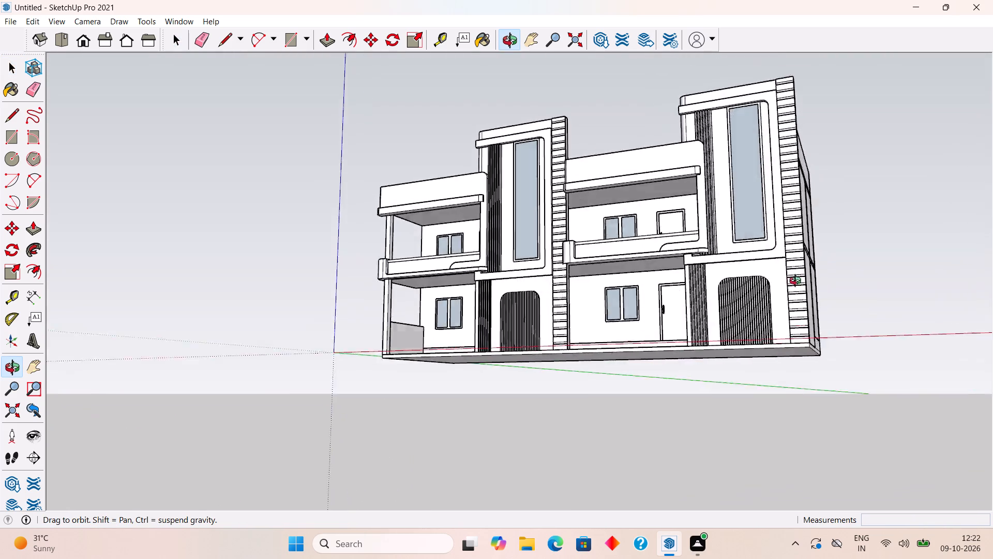
middle_click_drag(798, 282, 862, 320)
middle_click_drag(550, 348, 775, 365)
middle_click_drag(573, 340, 734, 332)
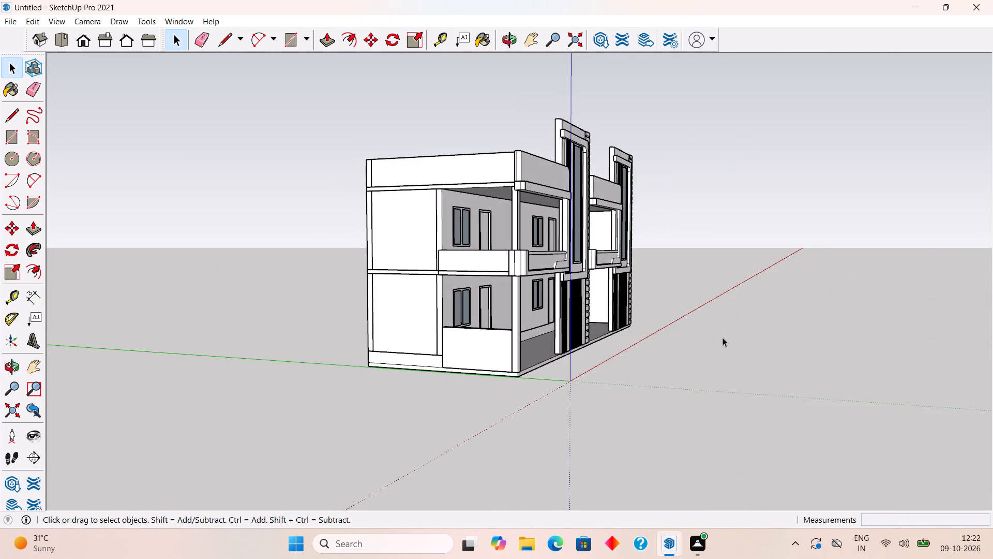
Examine the end elevation beside the open balconies, checking its side walls, balcony railings and roof parapet.
scroll(462, 369, "up", 4)
middle_click_drag(452, 365, 580, 449)
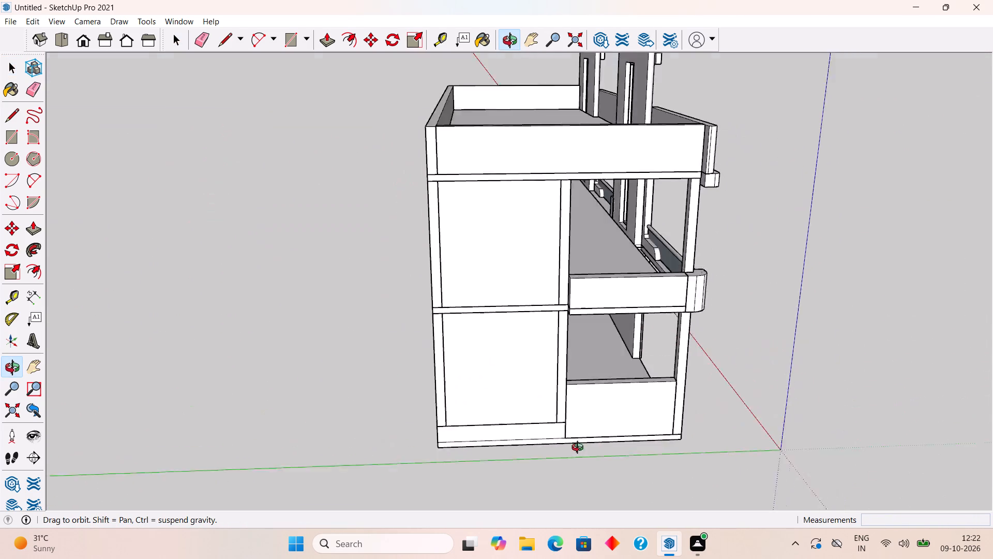
middle_click_drag(580, 449, 738, 430)
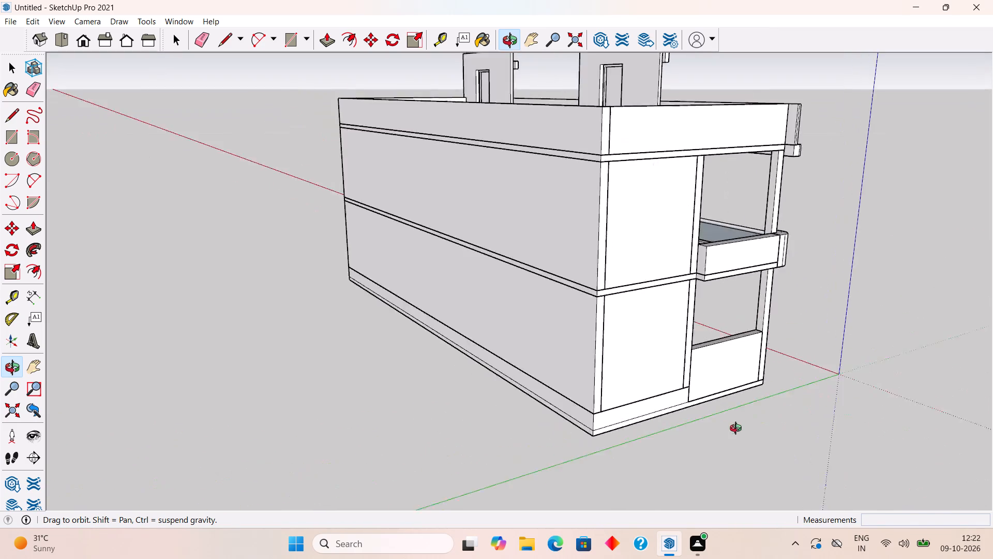
middle_click_drag(738, 430, 608, 452)
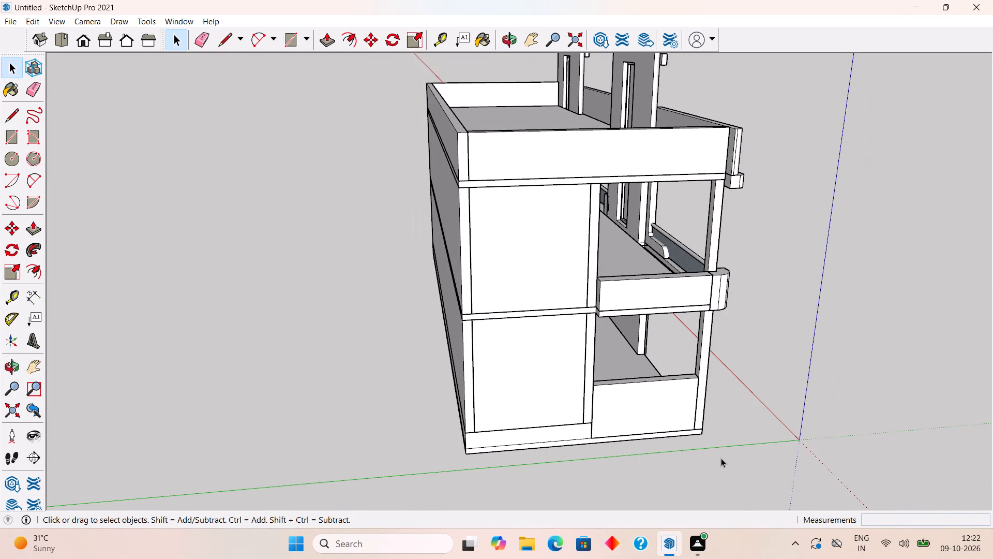
scroll(714, 450, "down", 3)
middle_click_drag(651, 415, 326, 345)
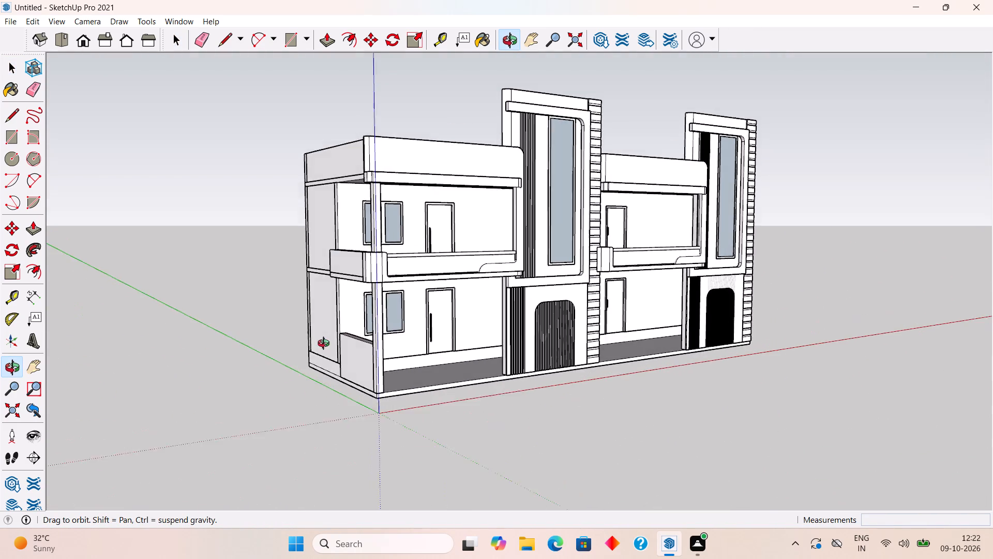
middle_click_drag(326, 345, 334, 352)
scroll(511, 390, "up", 4)
middle_click_drag(467, 385, 412, 336)
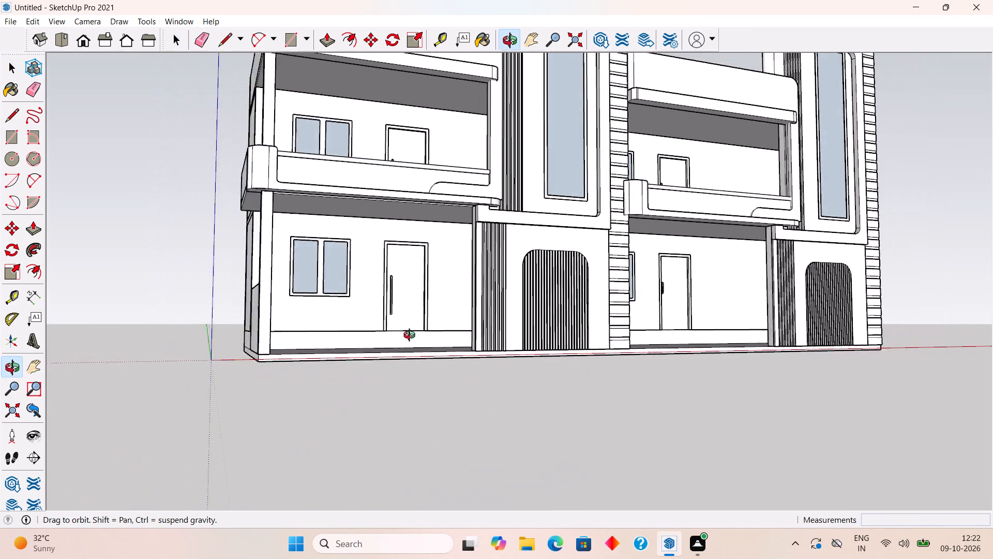
middle_click_drag(412, 336, 639, 413)
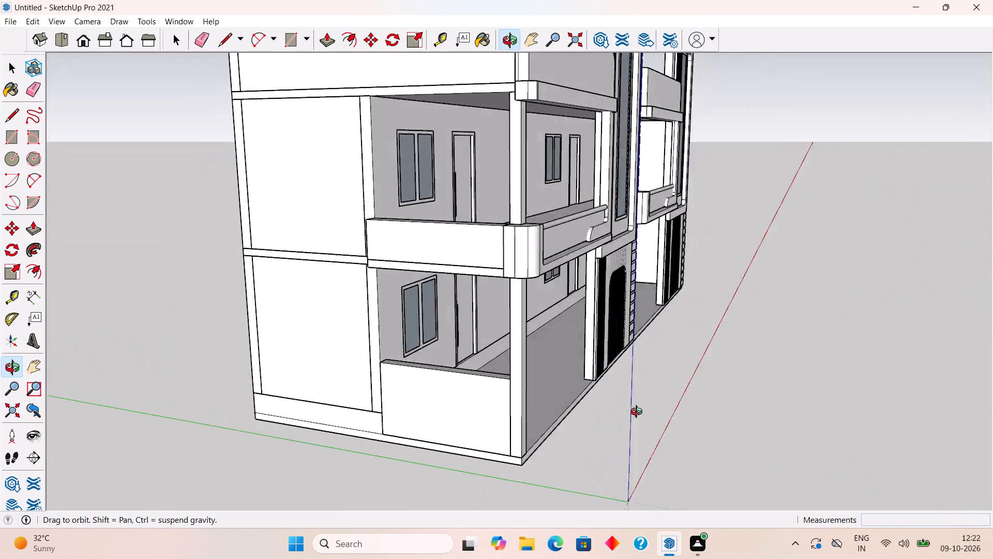
middle_click_drag(639, 413, 771, 434)
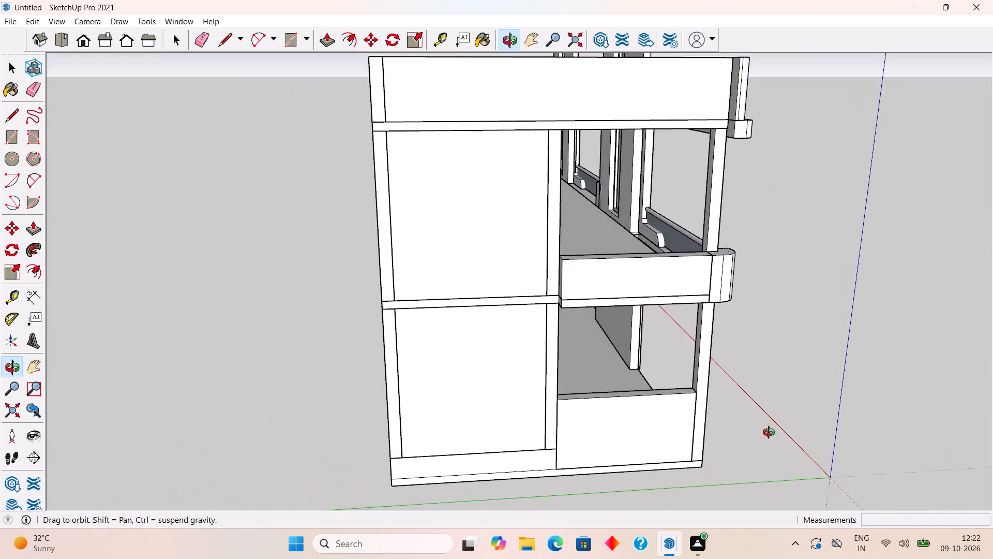
middle_click_drag(771, 434, 671, 437)
scroll(671, 437, "down", 2)
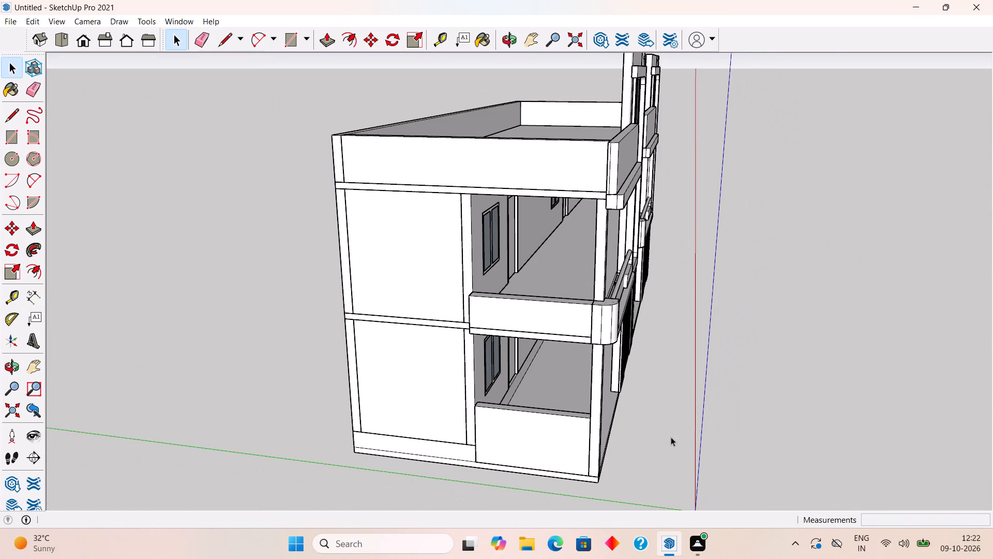
scroll(671, 437, "down", 2)
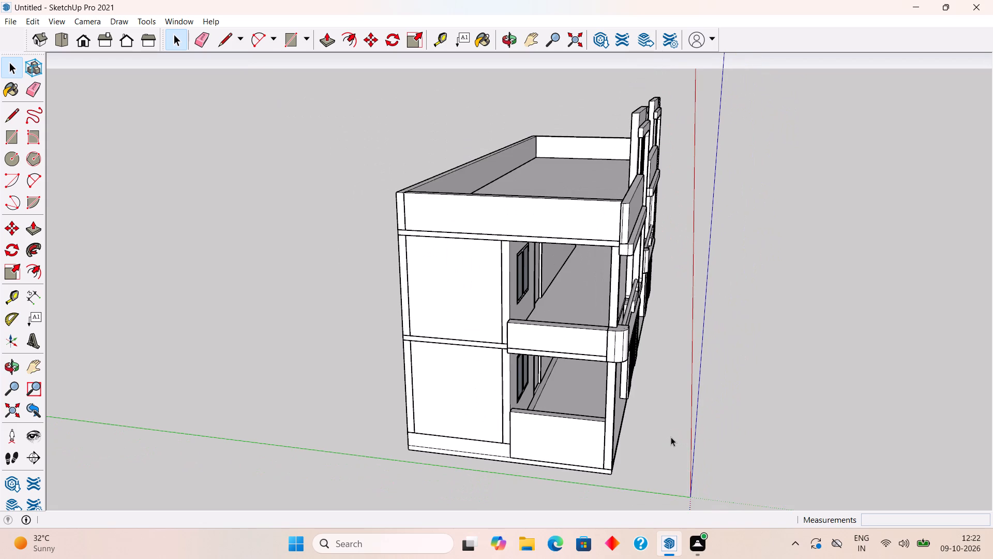
scroll(671, 437, "up", 1)
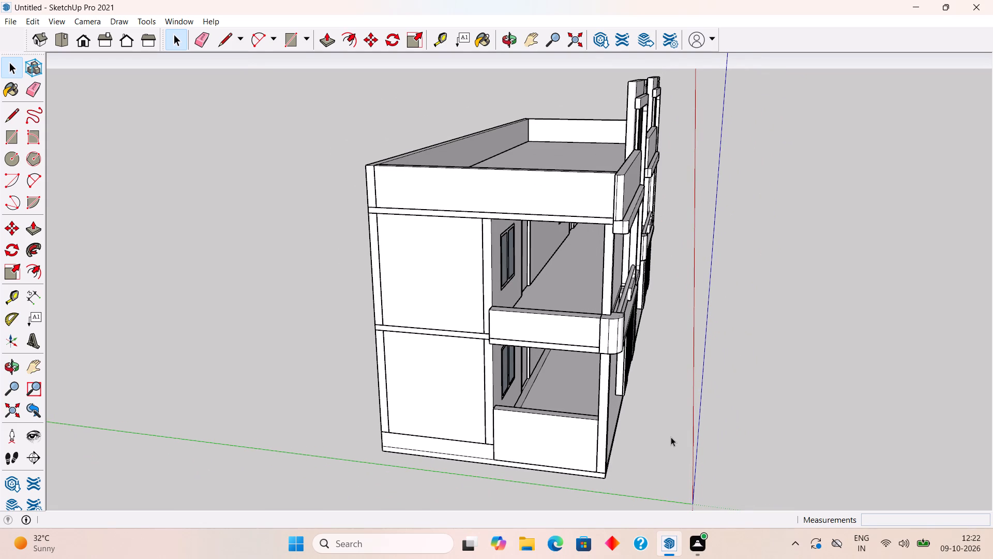
scroll(671, 437, "up", 1)
scroll(670, 436, "down", 2)
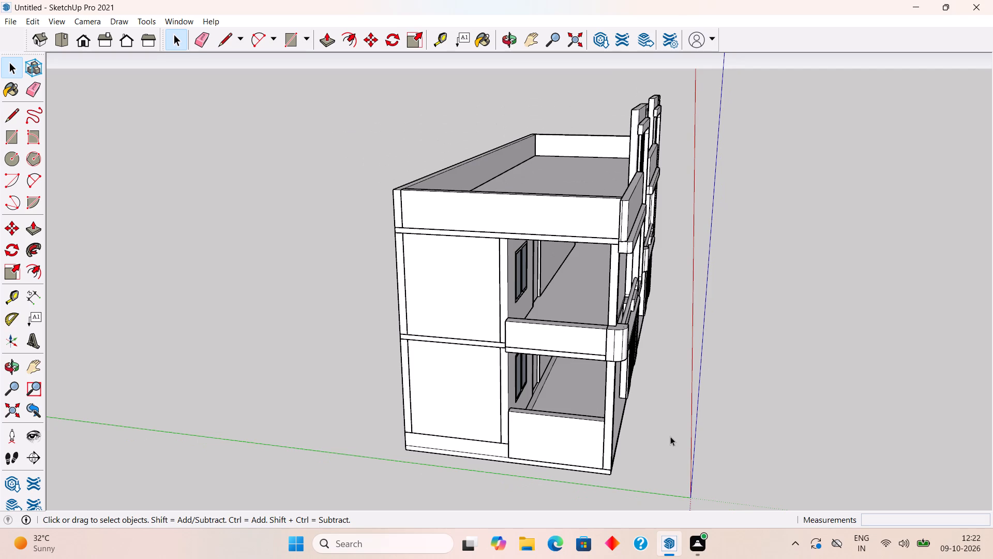
scroll(670, 436, "up", 2)
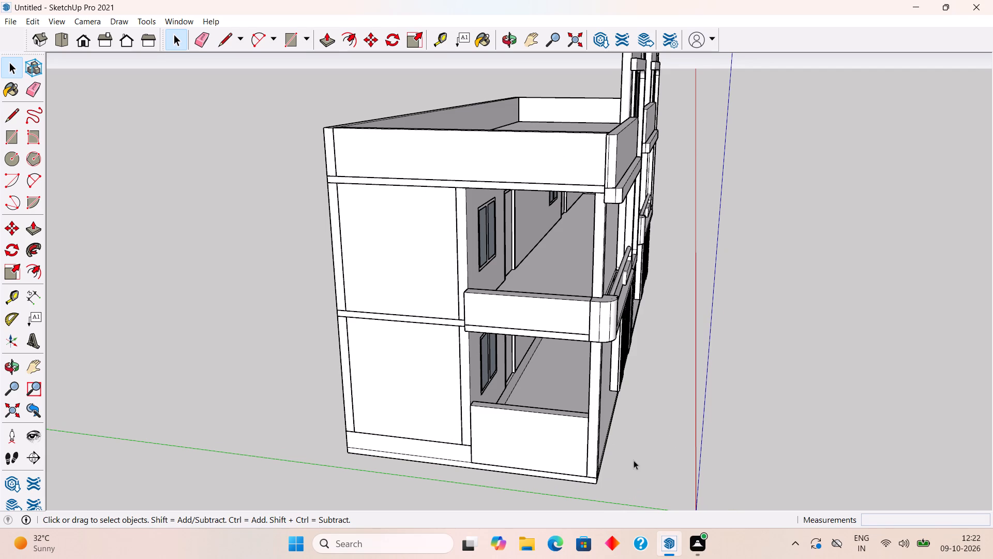
scroll(554, 480, "down", 3)
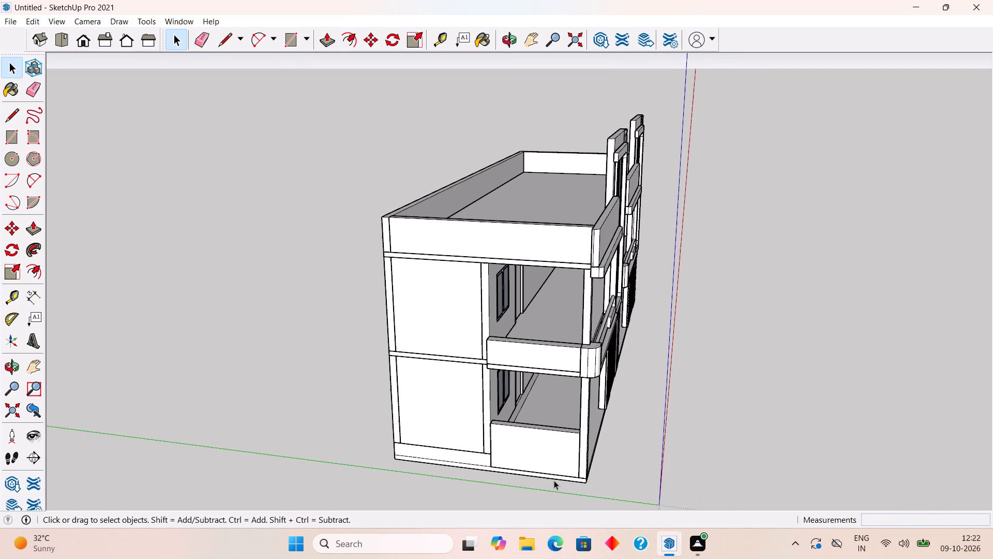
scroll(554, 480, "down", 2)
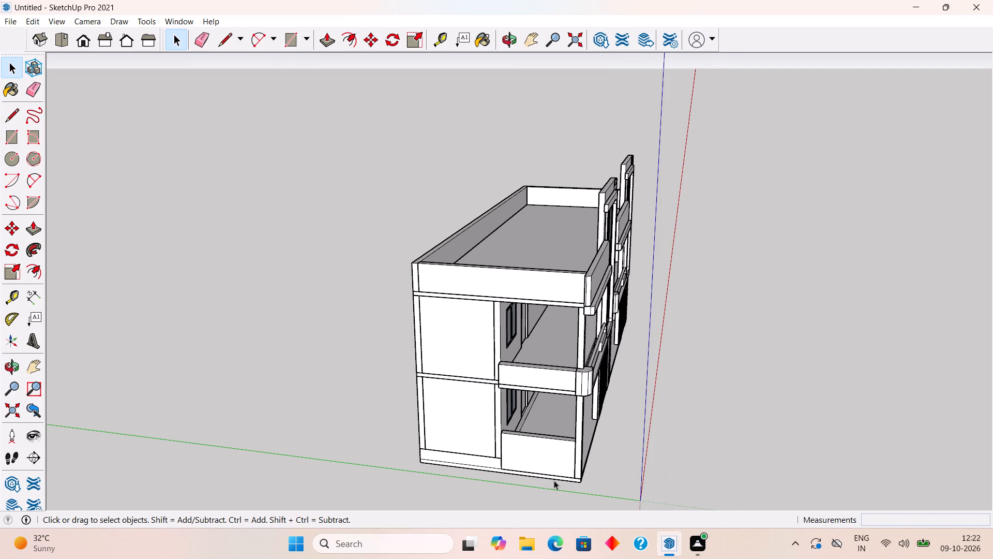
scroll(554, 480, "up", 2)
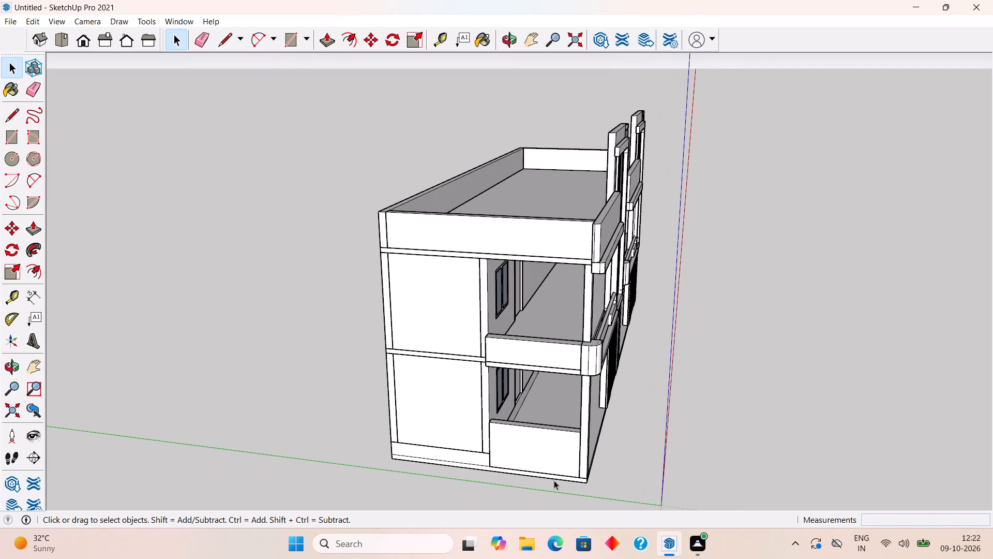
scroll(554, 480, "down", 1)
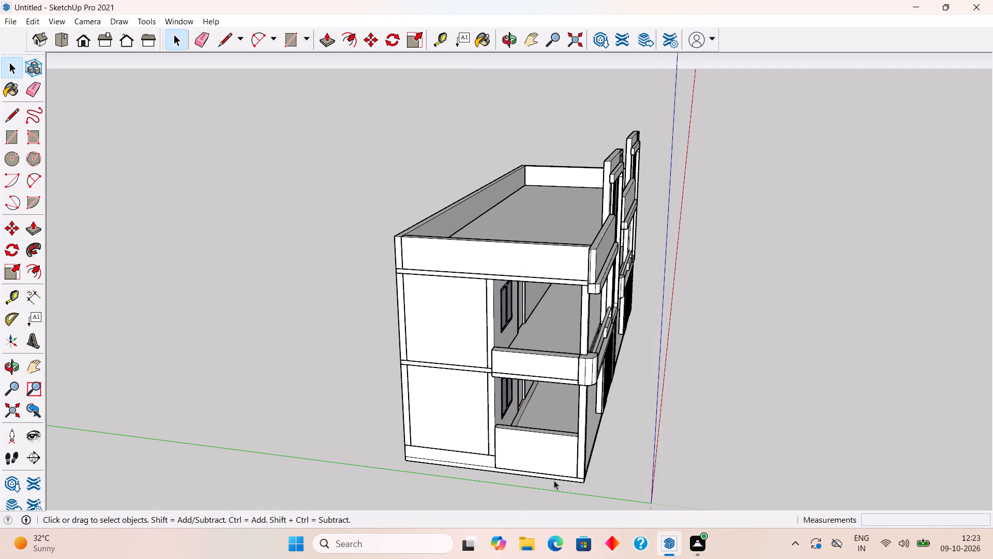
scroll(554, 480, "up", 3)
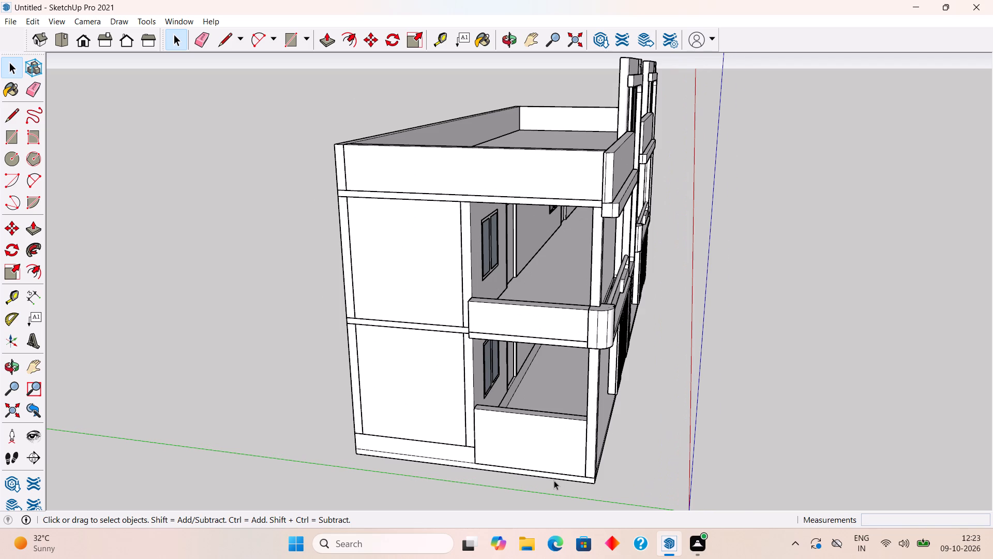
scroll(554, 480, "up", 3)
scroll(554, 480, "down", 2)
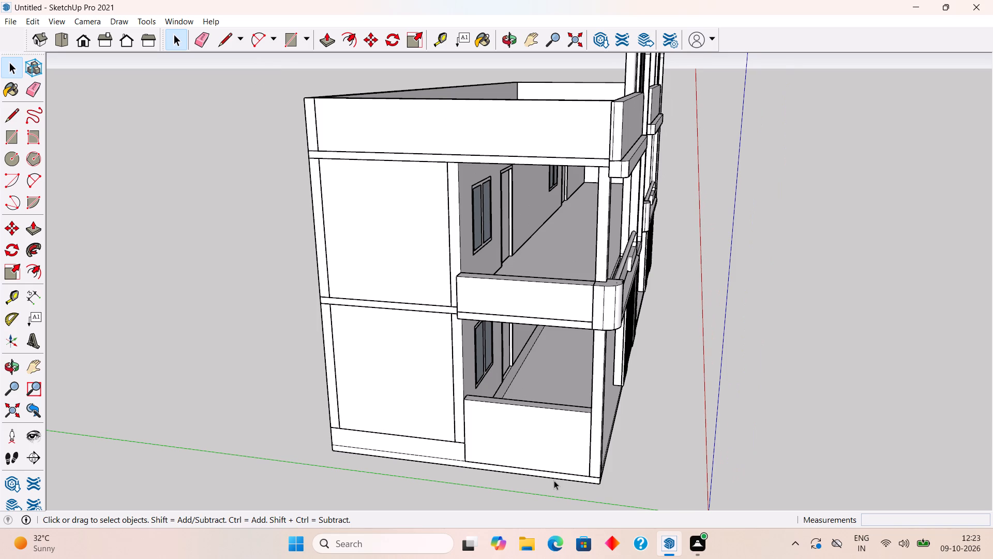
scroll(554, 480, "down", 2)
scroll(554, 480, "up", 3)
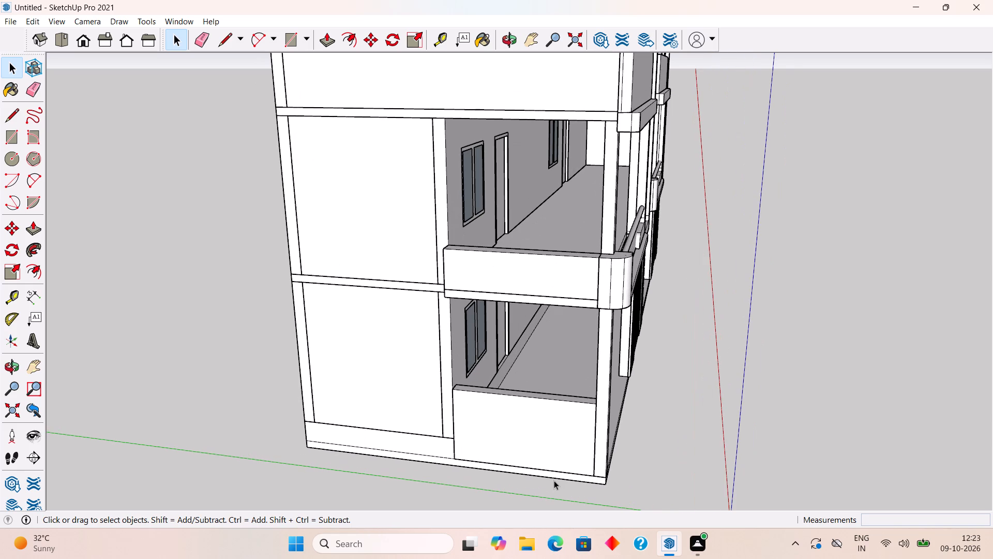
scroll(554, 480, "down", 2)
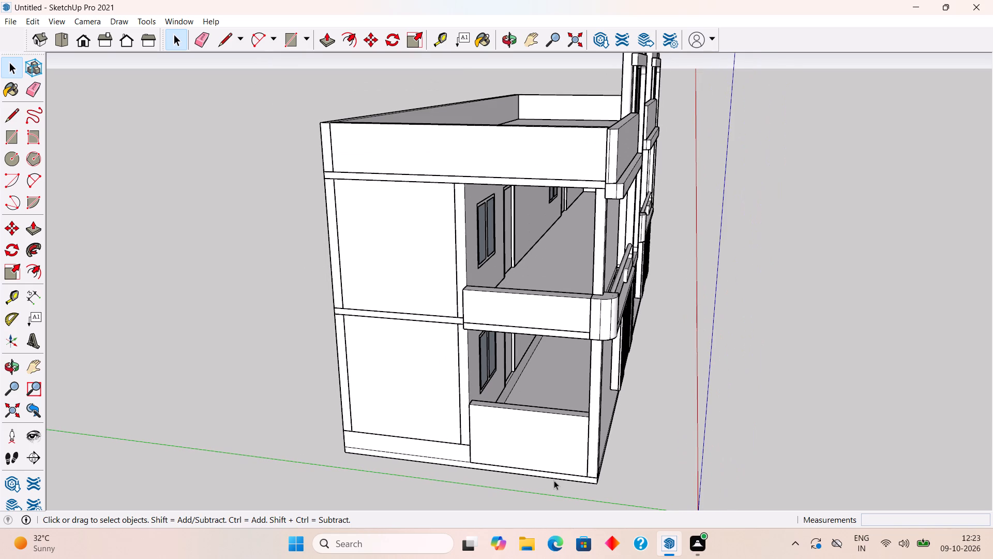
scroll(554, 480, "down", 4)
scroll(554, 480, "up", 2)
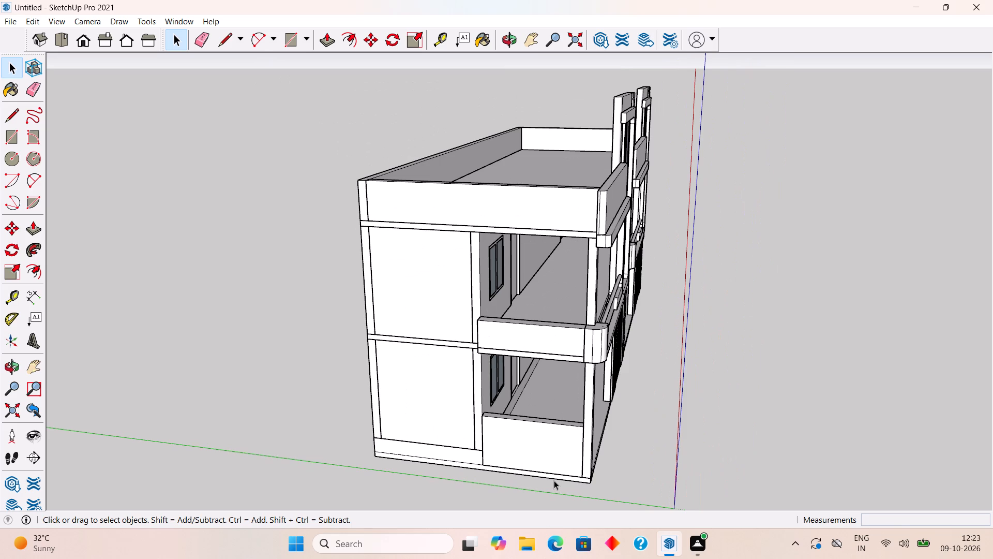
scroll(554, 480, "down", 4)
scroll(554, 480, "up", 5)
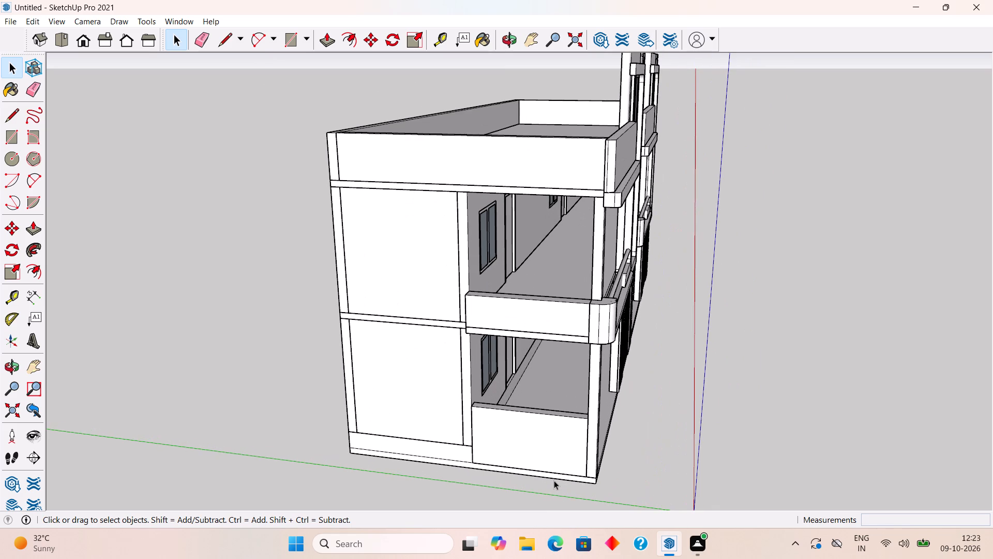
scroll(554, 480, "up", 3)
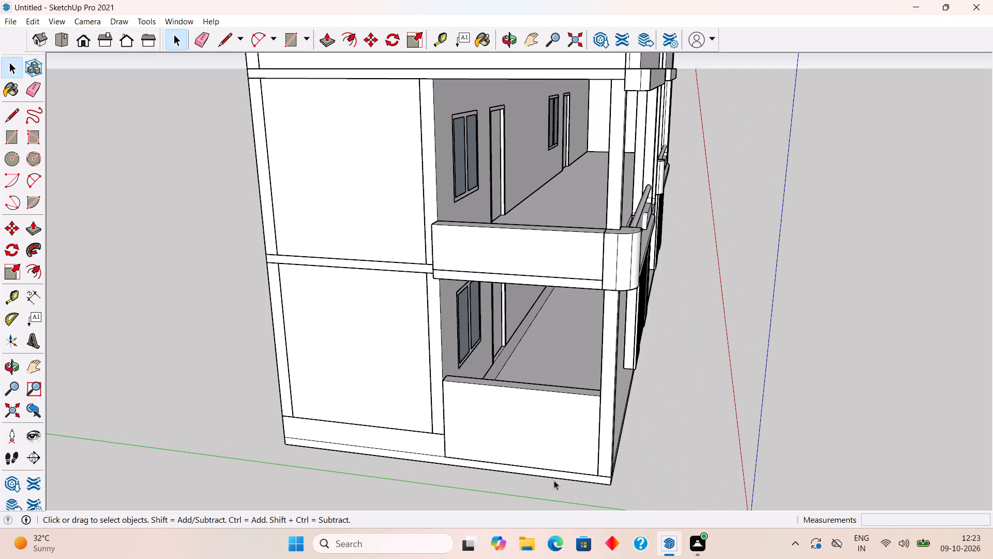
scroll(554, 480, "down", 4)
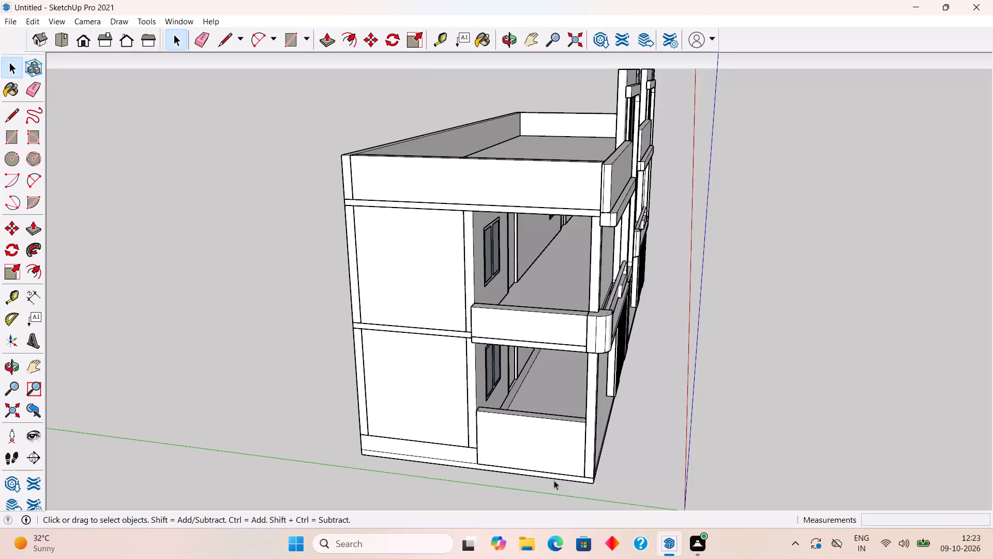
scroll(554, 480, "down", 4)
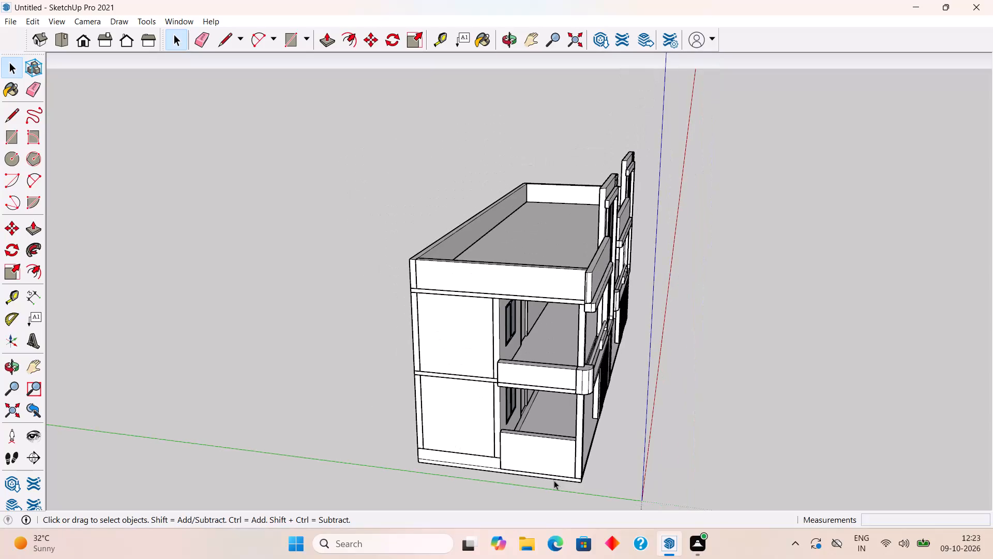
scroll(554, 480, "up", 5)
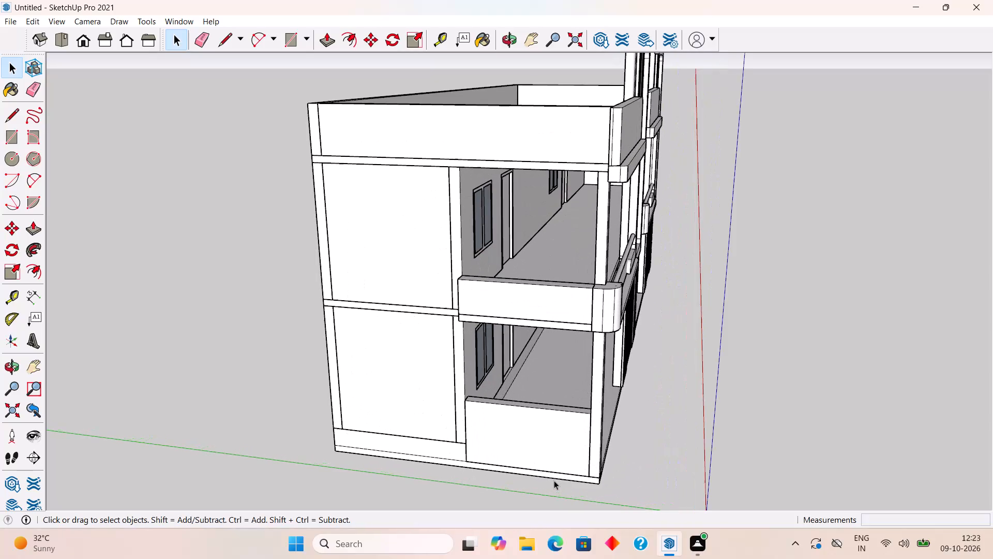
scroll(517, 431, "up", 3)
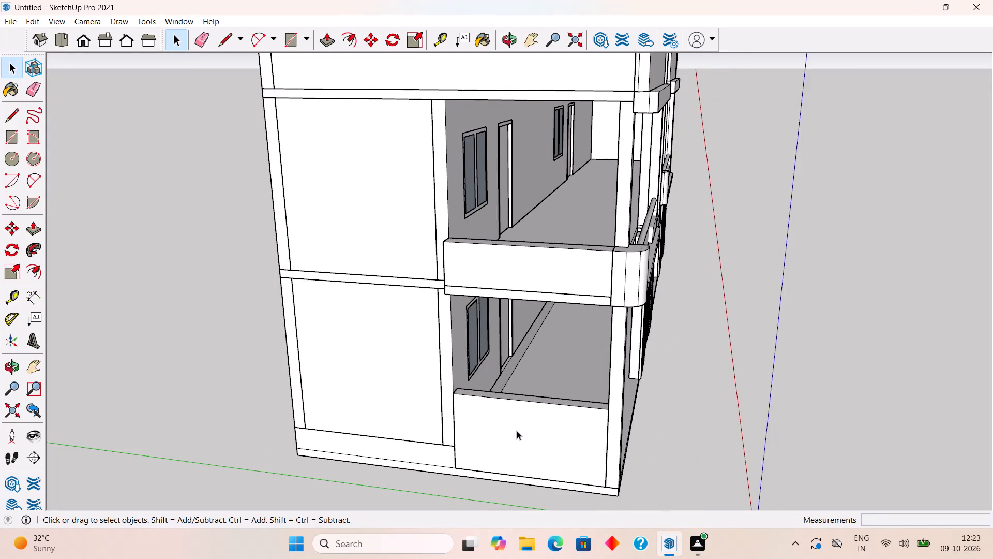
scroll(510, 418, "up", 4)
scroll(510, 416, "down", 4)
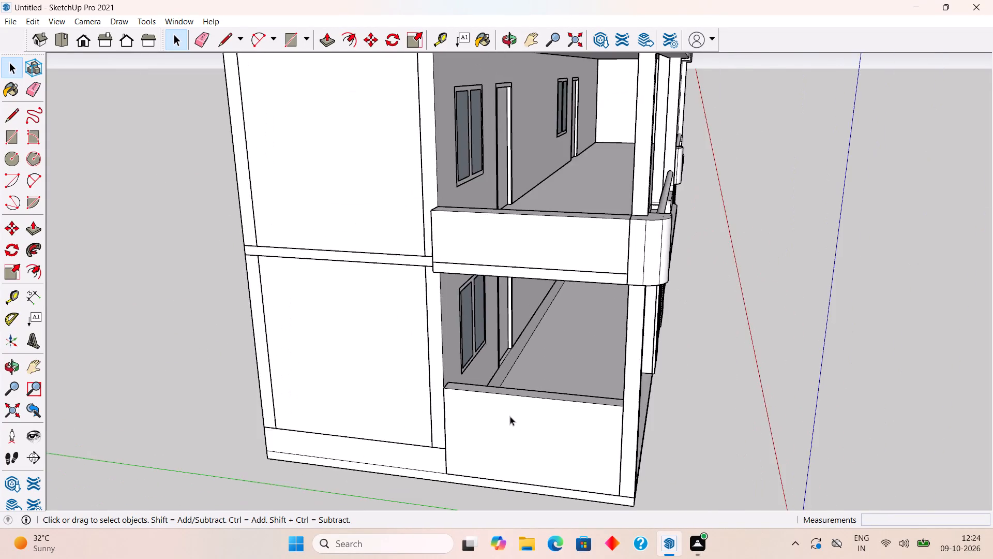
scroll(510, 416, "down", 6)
Examine the front facade of both houses, including the porches, balconies, doors, windows and arched slatted panels, from several angles.
middle_click_drag(532, 400, 289, 393)
scroll(292, 393, "down", 3)
scroll(417, 372, "up", 5)
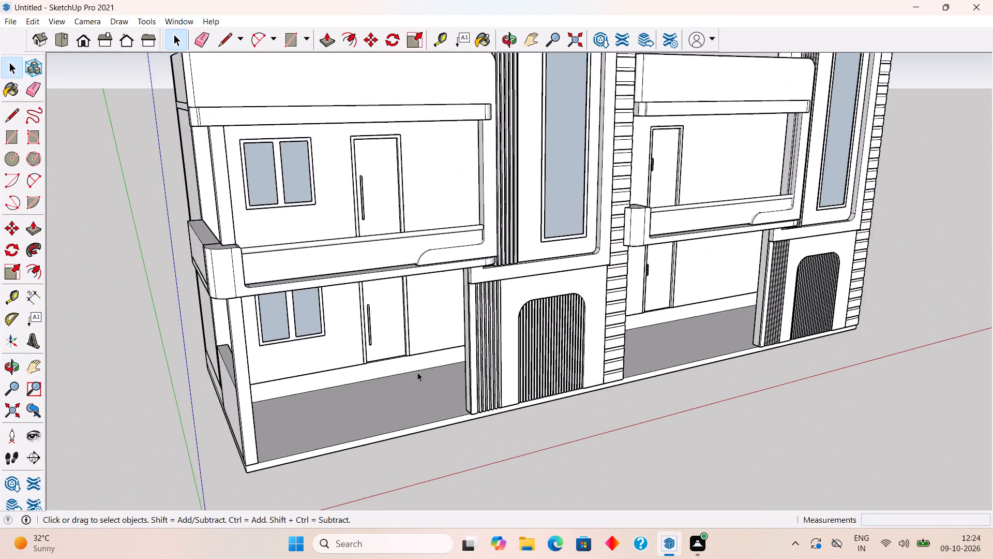
middle_click_drag(417, 372, 476, 381)
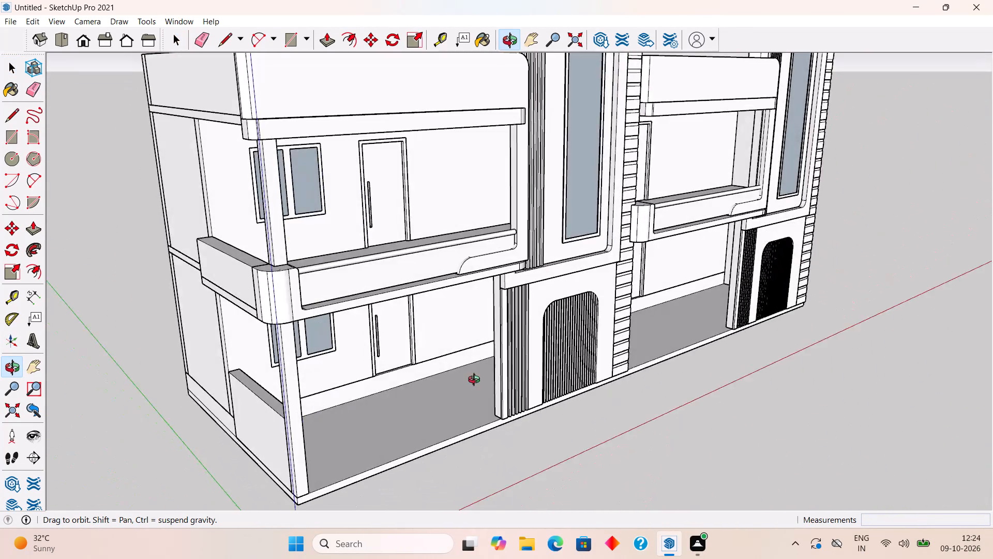
middle_click_drag(476, 381, 411, 377)
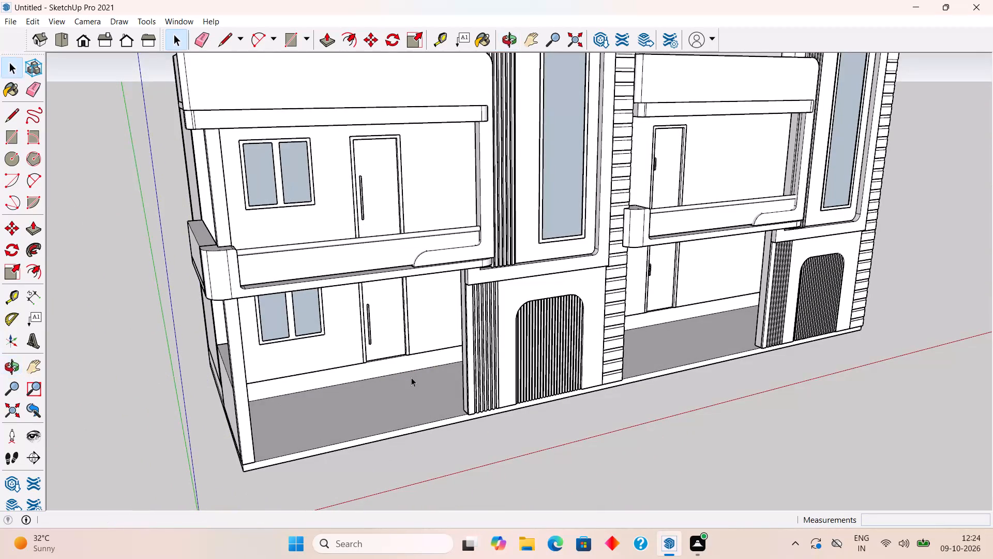
scroll(411, 377, "up", 1)
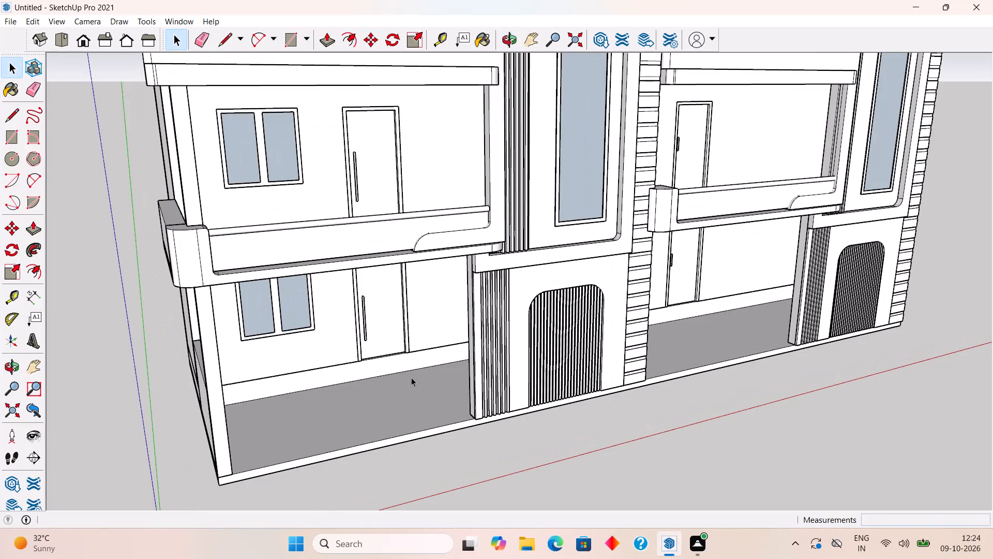
scroll(411, 377, "down", 4)
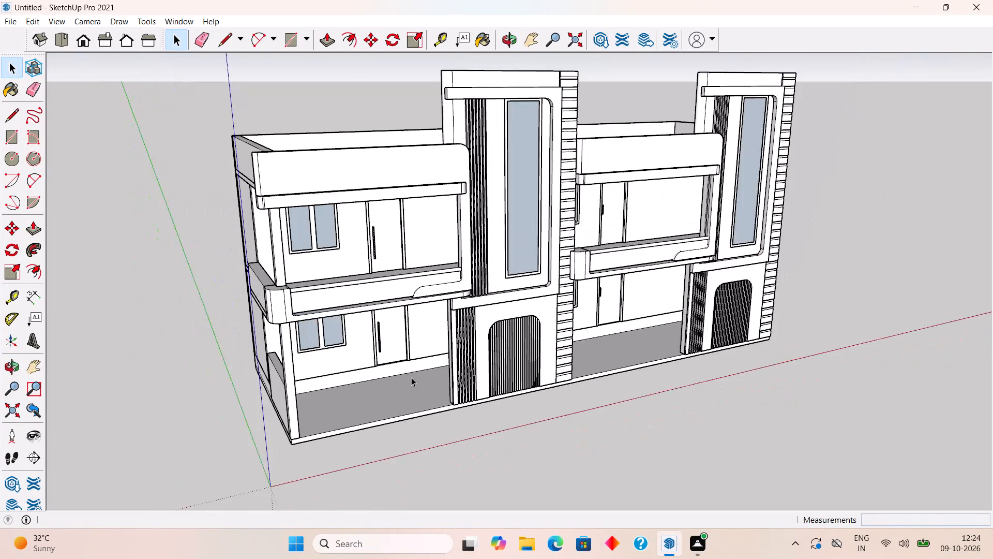
scroll(411, 377, "up", 2)
middle_click_drag(411, 377, 310, 432)
scroll(303, 439, "down", 3)
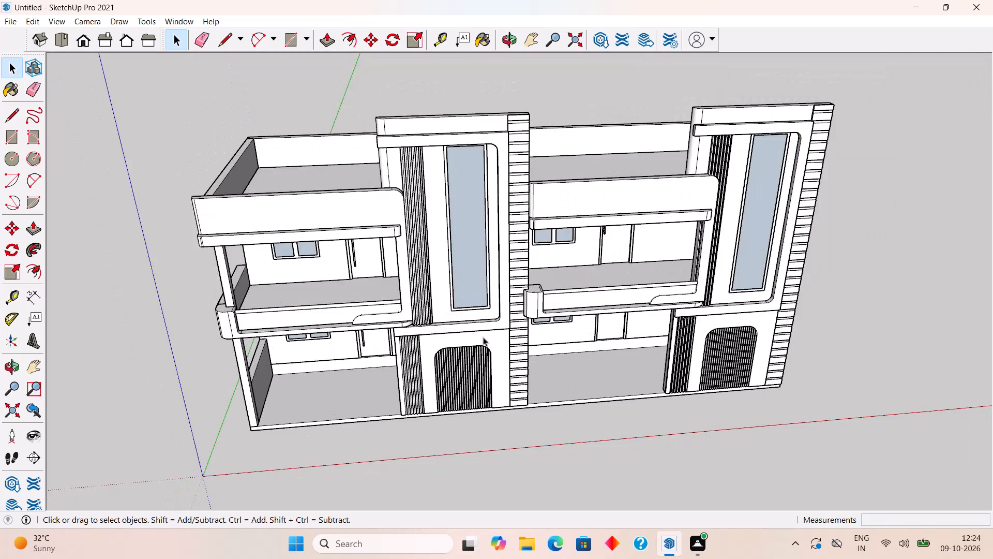
scroll(570, 310, "up", 4)
middle_click_drag(570, 310, 437, 220)
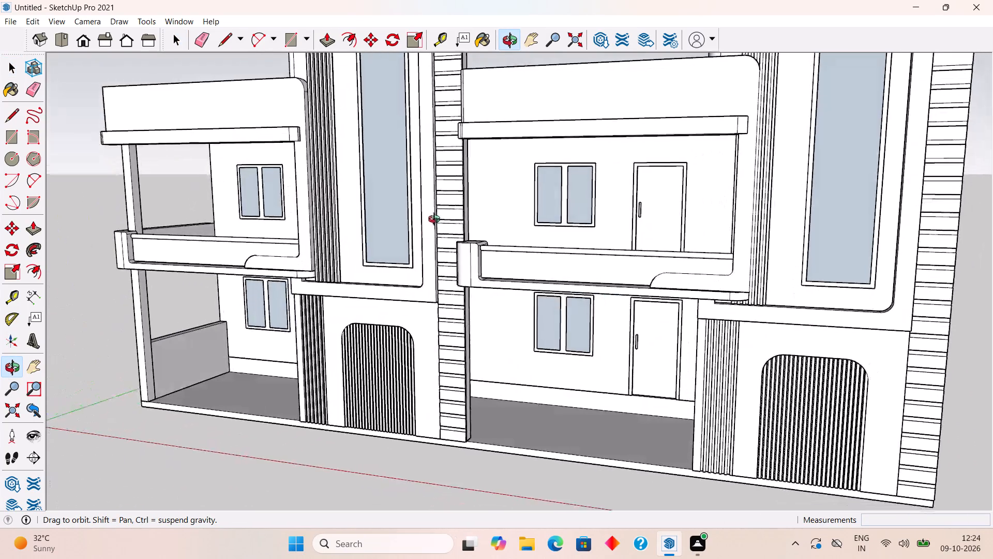
middle_click_drag(437, 220, 447, 231)
scroll(446, 229, "down", 2)
scroll(532, 402, "up", 2)
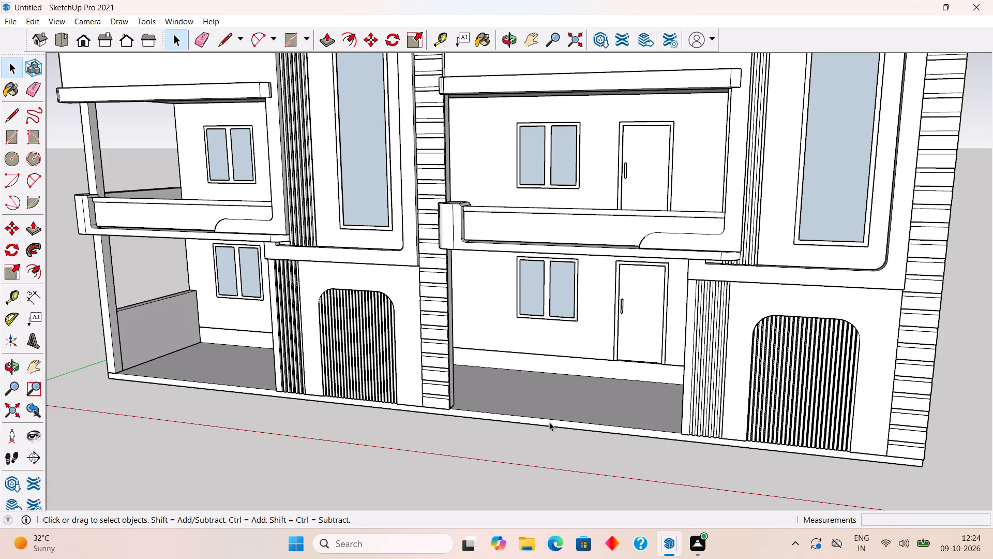
scroll(549, 422, "down", 1)
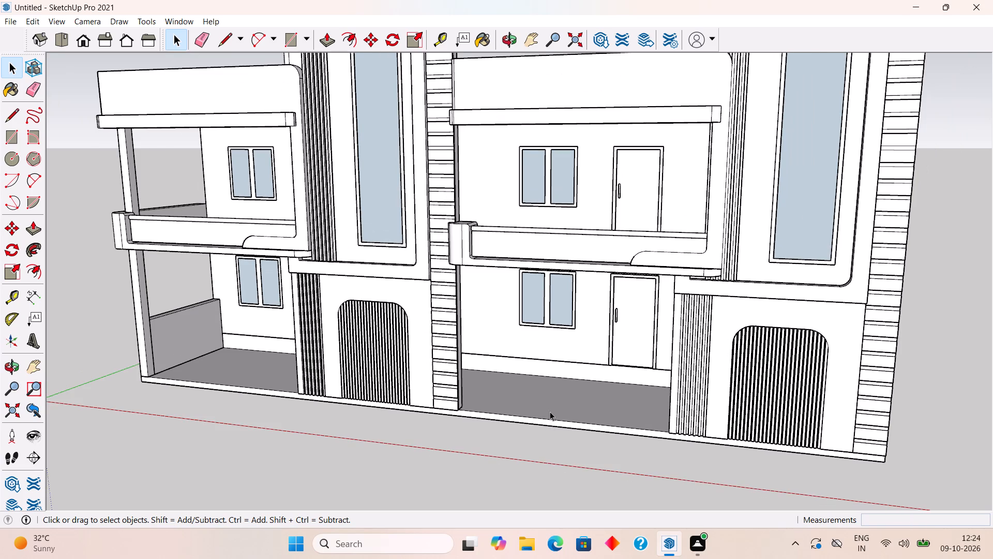
scroll(550, 383, "down", 4)
scroll(550, 383, "up", 2)
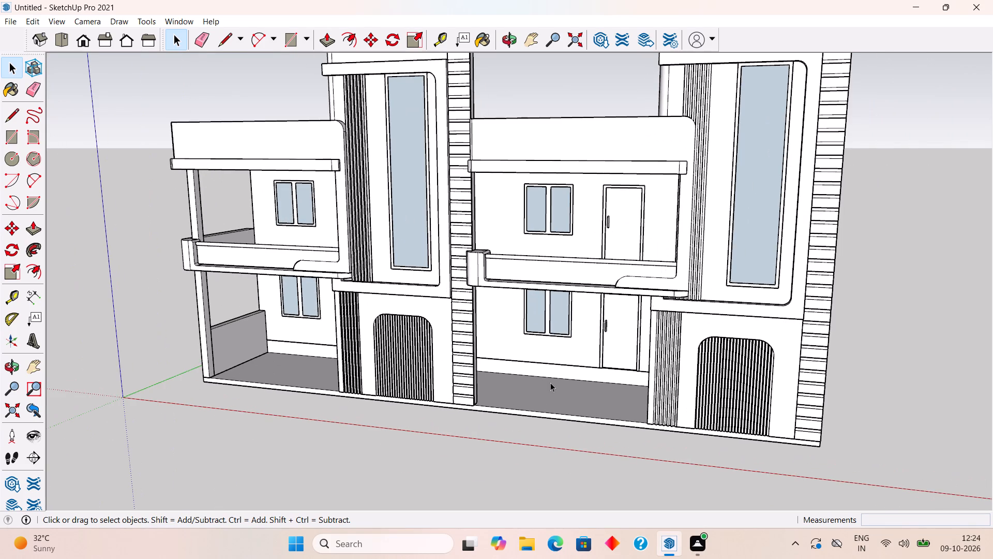
middle_click_drag(550, 383, 656, 381)
scroll(656, 381, "down", 3)
scroll(427, 369, "up", 3)
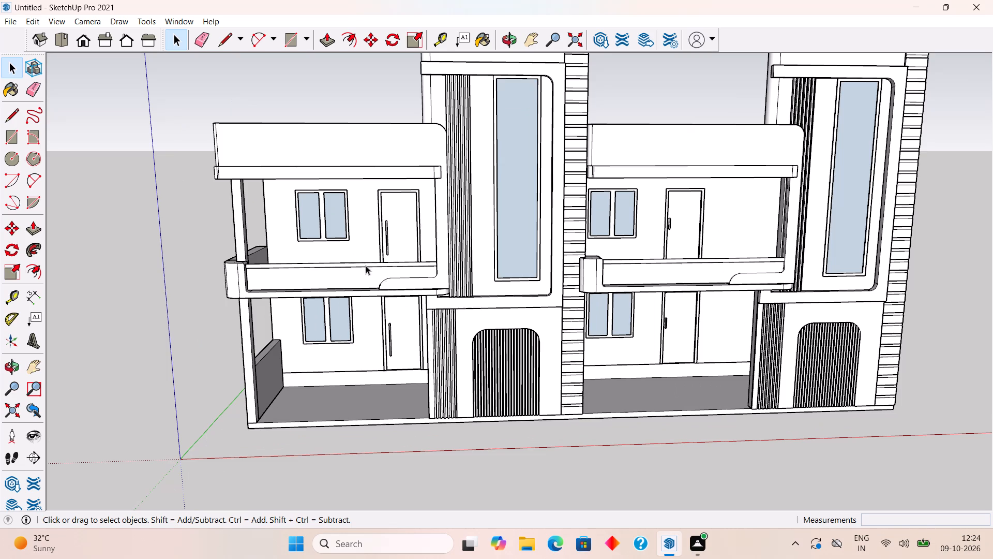
Examine the roof parapets and the overall front elevation of both houses from above and from eye level.
middle_click_drag(388, 268, 736, 405)
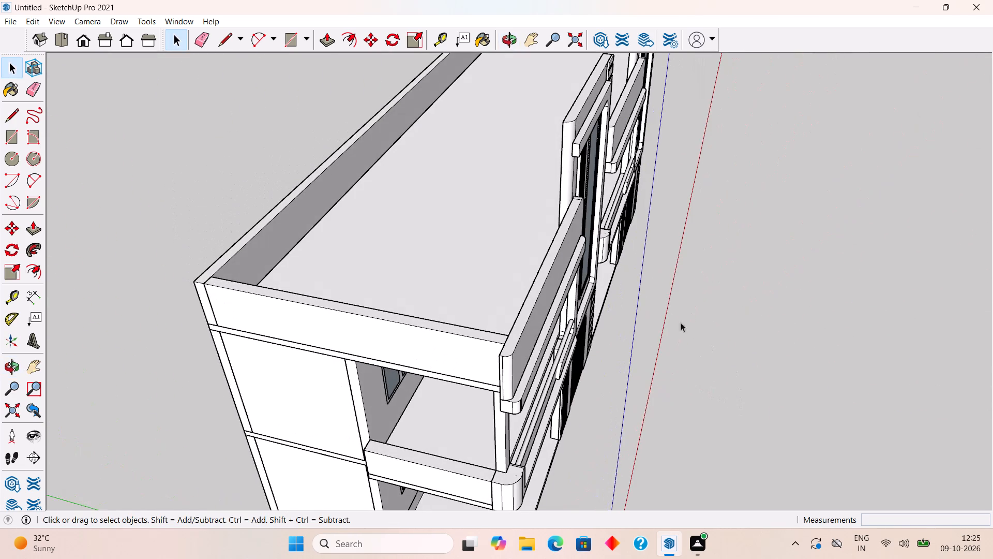
scroll(551, 218, "down", 2)
middle_click_drag(524, 332, 355, 274)
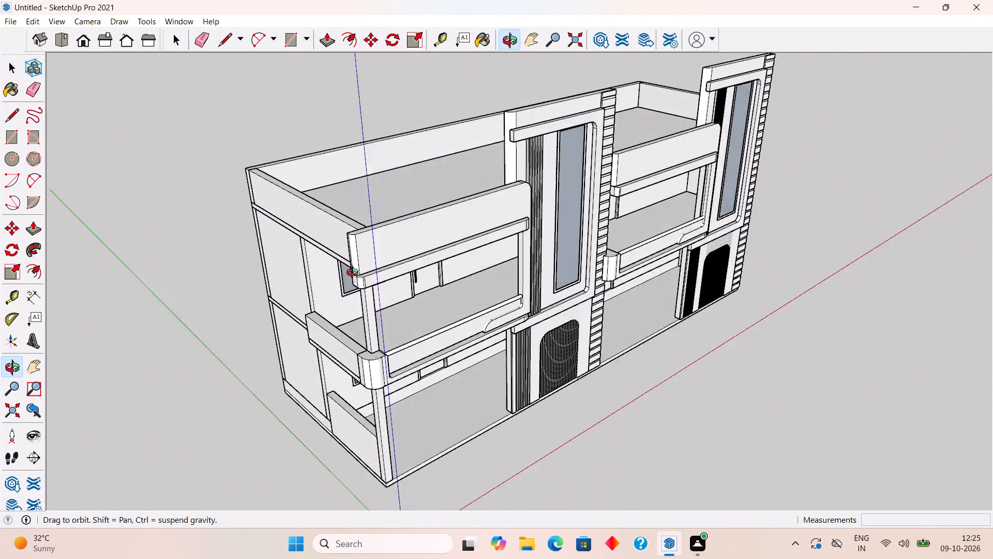
middle_click_drag(355, 274, 323, 256)
scroll(328, 258, "down", 3)
middle_click_drag(499, 301, 286, 203)
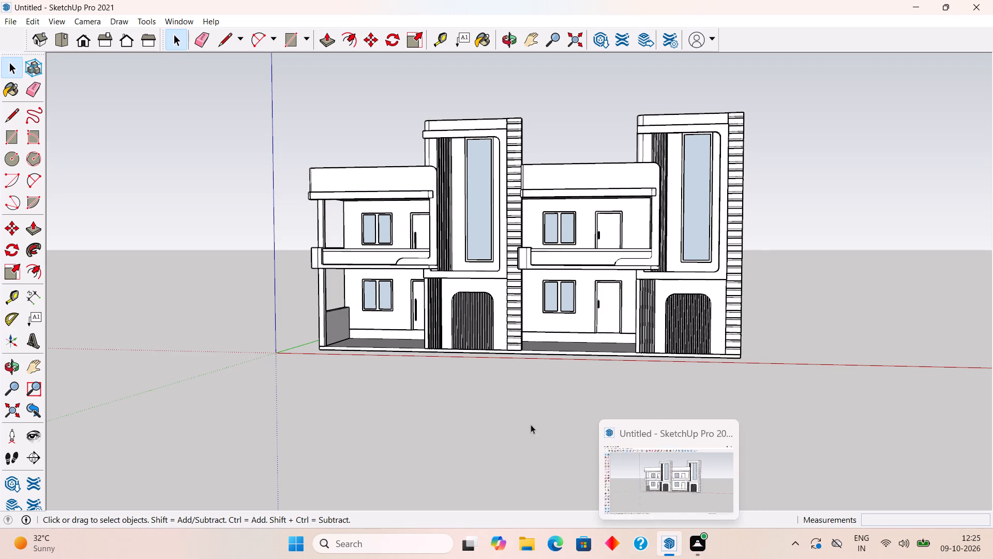
scroll(475, 355, "down", 4)
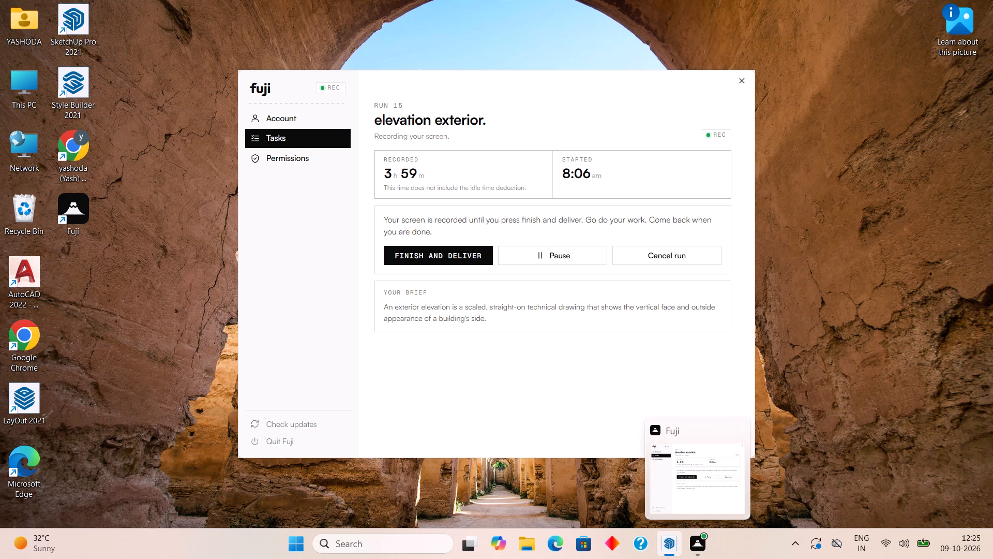
scroll(381, 396, "up", 5)
middle_click_drag(421, 302, 488, 372)
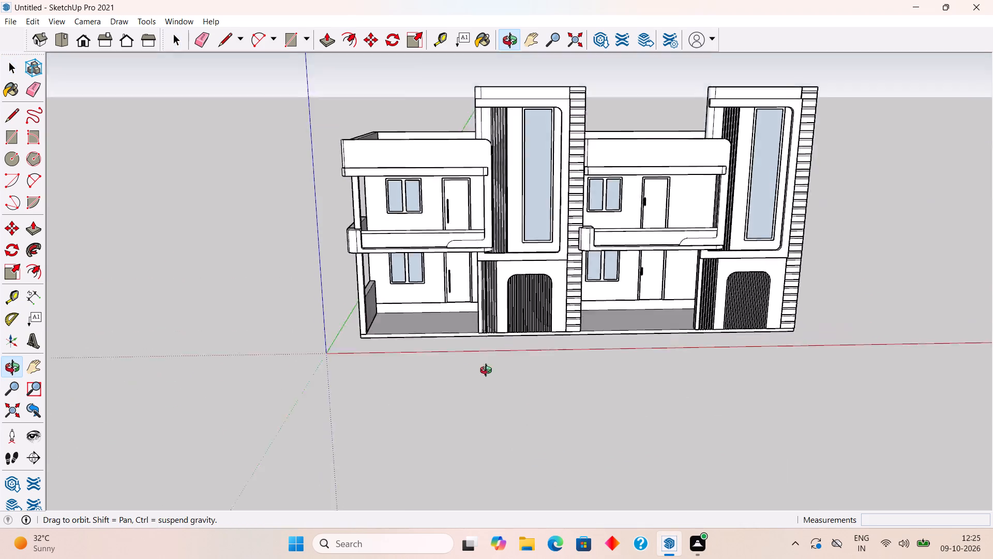
middle_click_drag(488, 372, 688, 532)
scroll(688, 532, "down", 1)
middle_click_drag(435, 281, 196, 222)
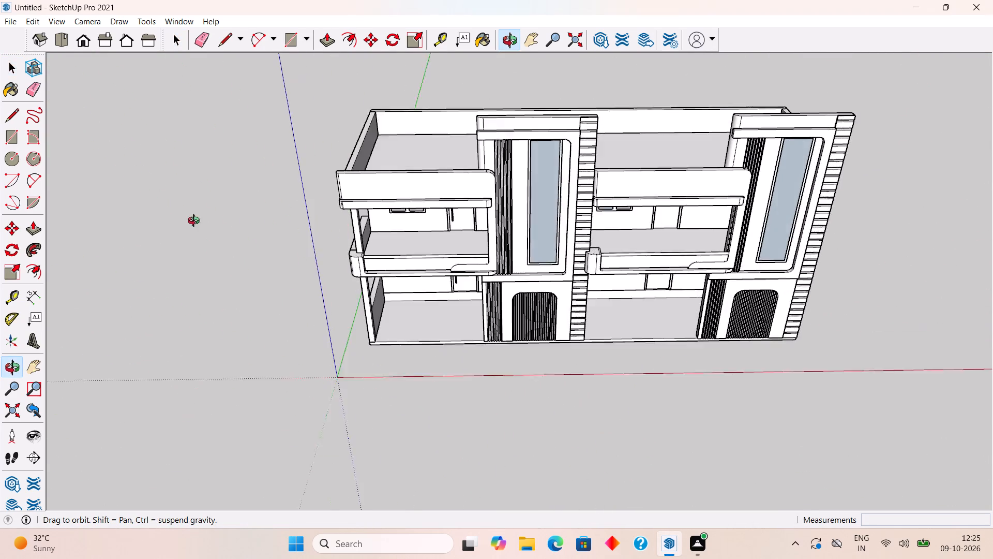
middle_click_drag(196, 222, 188, 229)
Examine the front balconies, parapets and towers of both houses up close and obliquely along the facade.
scroll(520, 136, "up", 3)
middle_click_drag(484, 236, 474, 161)
scroll(474, 161, "up", 4)
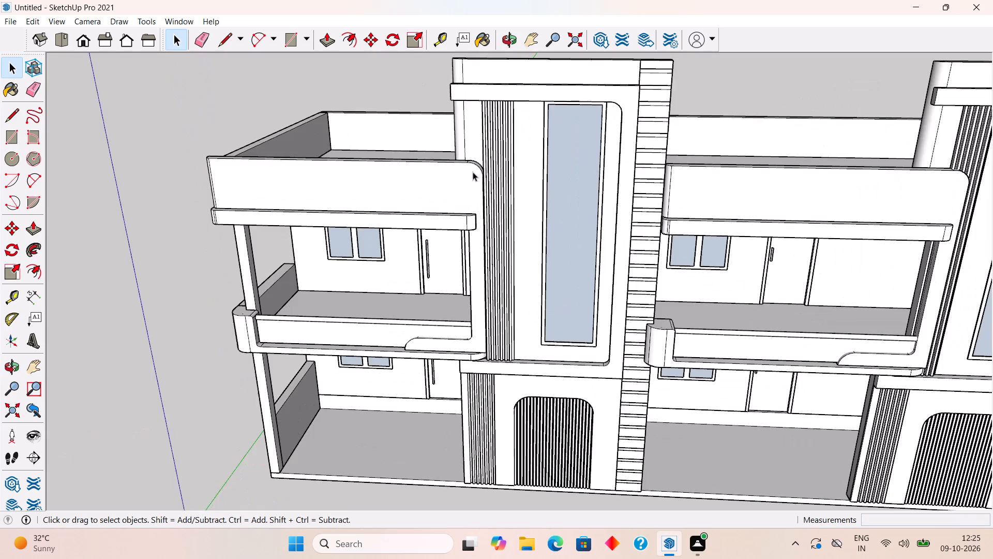
scroll(473, 172, "up", 3)
scroll(474, 244, "up", 5)
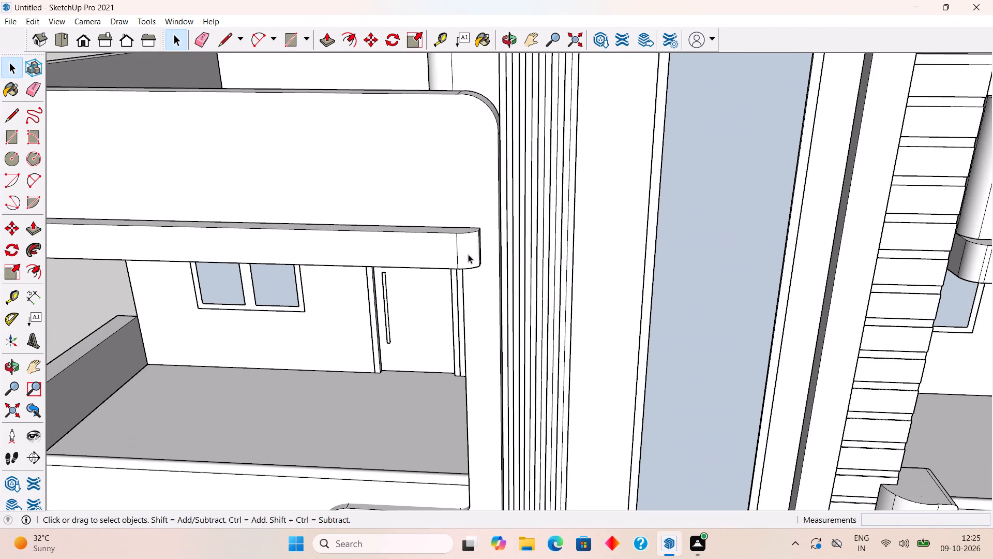
scroll(474, 242, "down", 11)
middle_click_drag(660, 295, 297, 152)
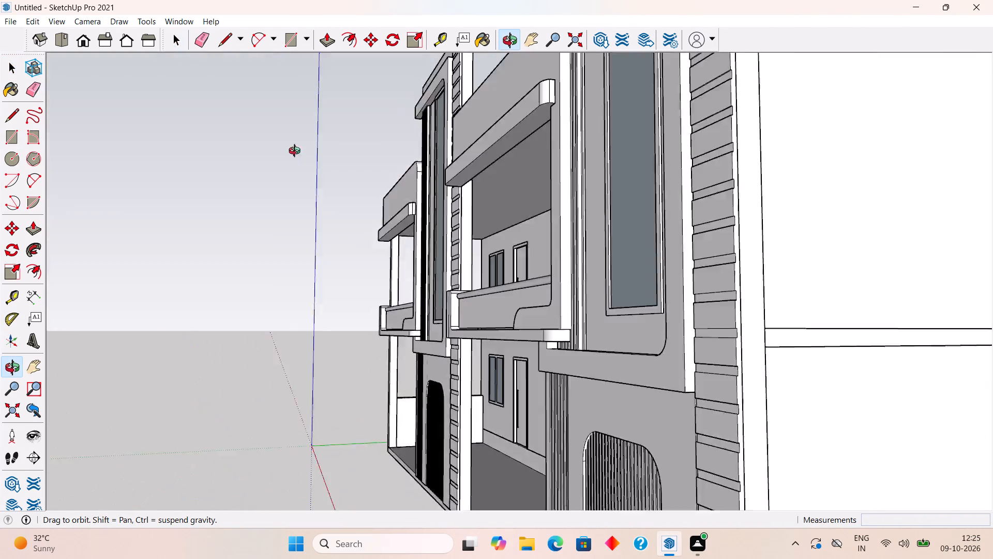
middle_click_drag(297, 152, 420, 299)
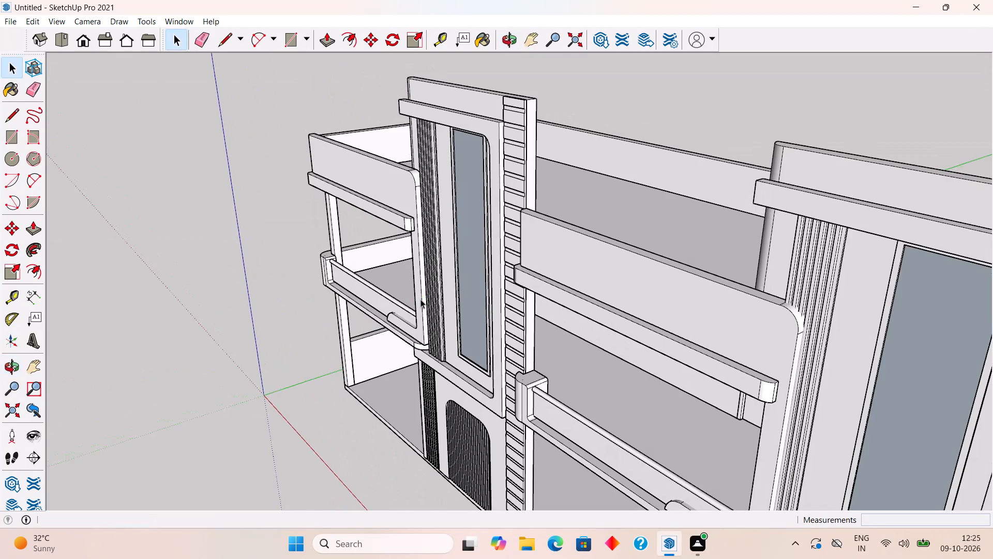
scroll(293, 341, "up", 1, "ctrl")
scroll(293, 341, "down", 8, "ctrl")
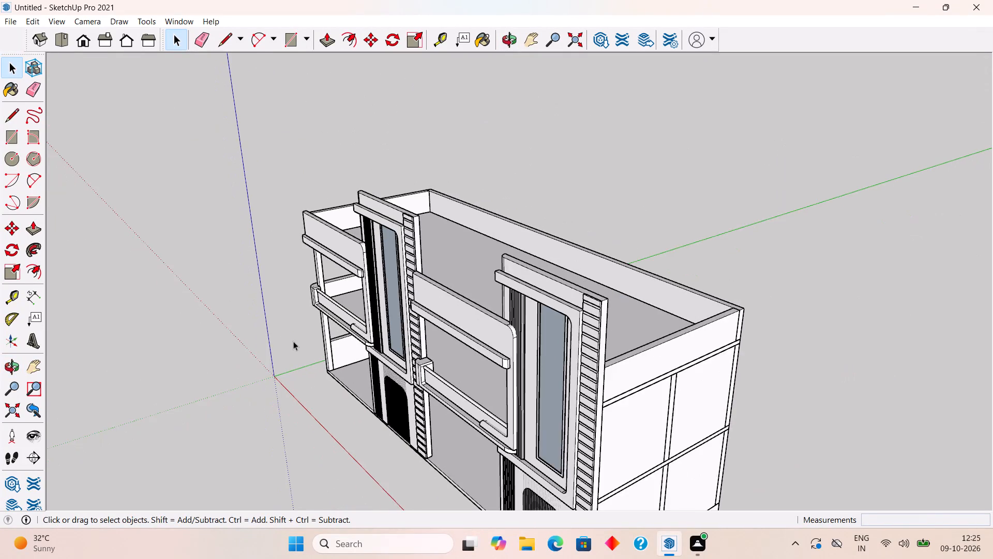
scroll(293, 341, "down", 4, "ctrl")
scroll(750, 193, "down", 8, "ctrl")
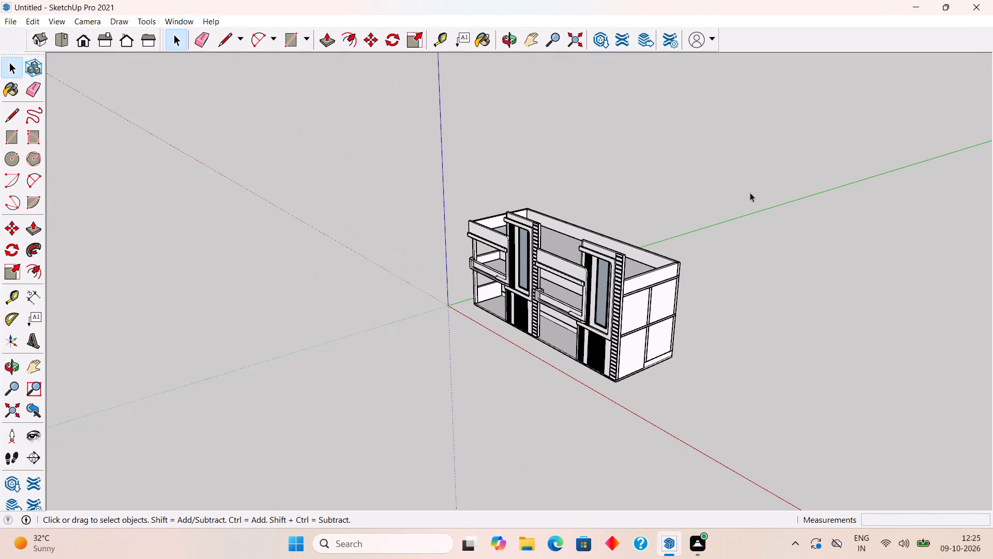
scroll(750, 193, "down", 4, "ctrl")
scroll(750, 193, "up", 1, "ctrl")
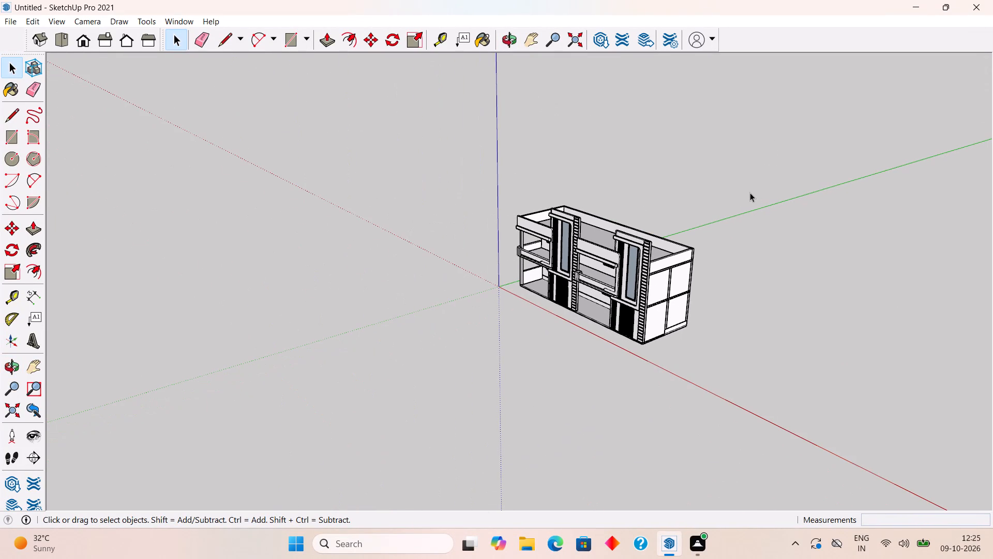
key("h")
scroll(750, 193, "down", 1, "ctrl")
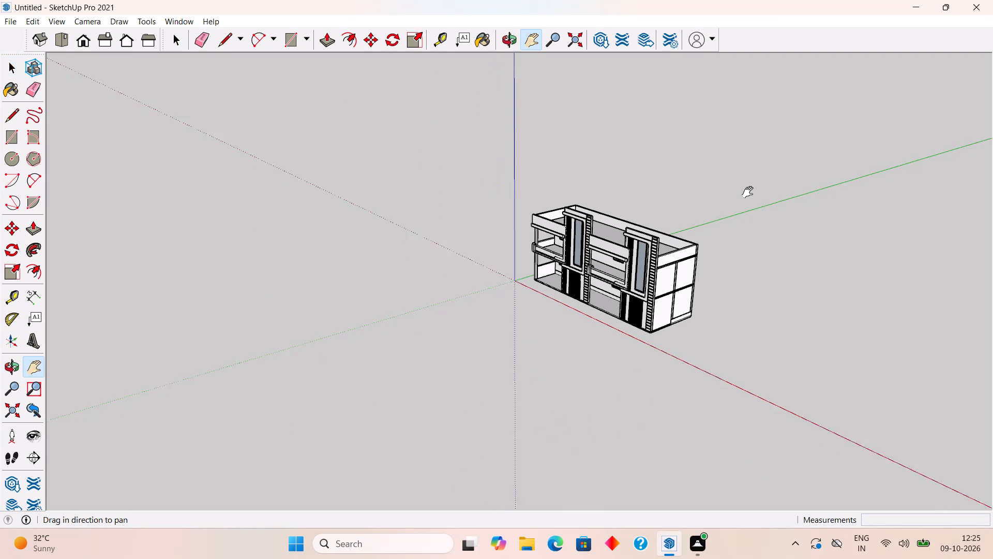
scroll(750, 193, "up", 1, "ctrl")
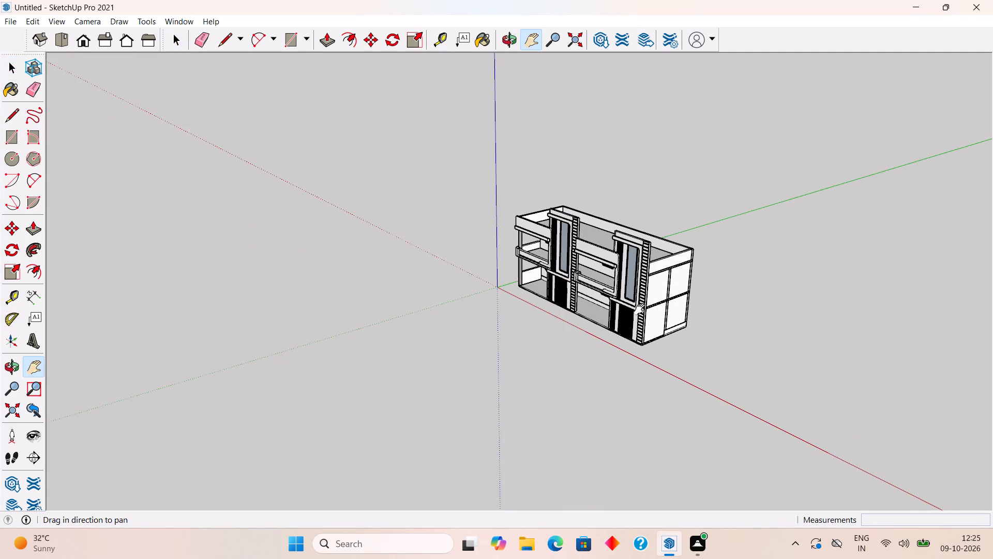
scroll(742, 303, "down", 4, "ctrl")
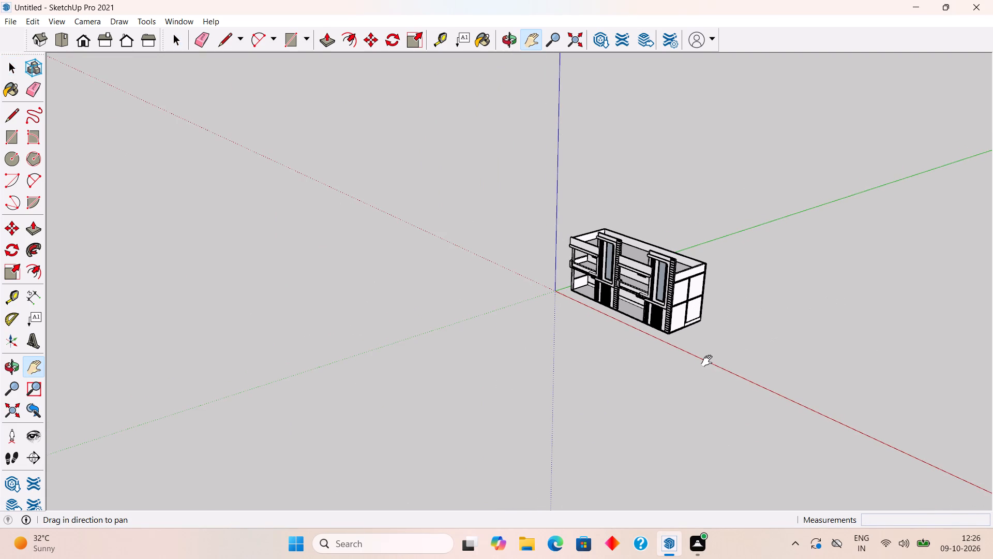
Examine the front facade of both houses, including the balconies, tower windows, doors and arched slatted panels.
middle_click_drag(589, 328, 861, 317)
middle_click_drag(598, 318, 634, 295)
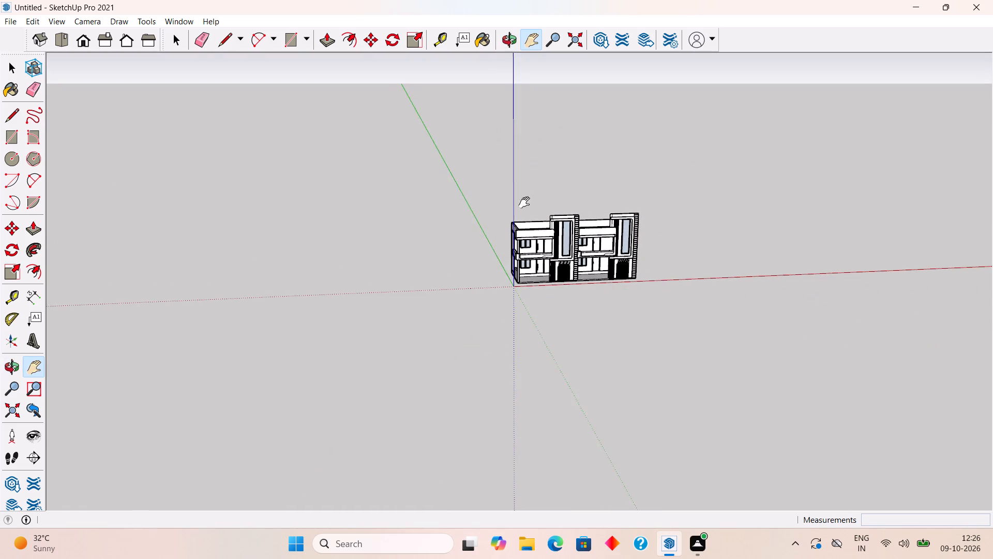
scroll(526, 201, "up", 11)
scroll(815, 543, "up", 3)
scroll(684, 365, "up", 4)
middle_click_drag(702, 372, 615, 387)
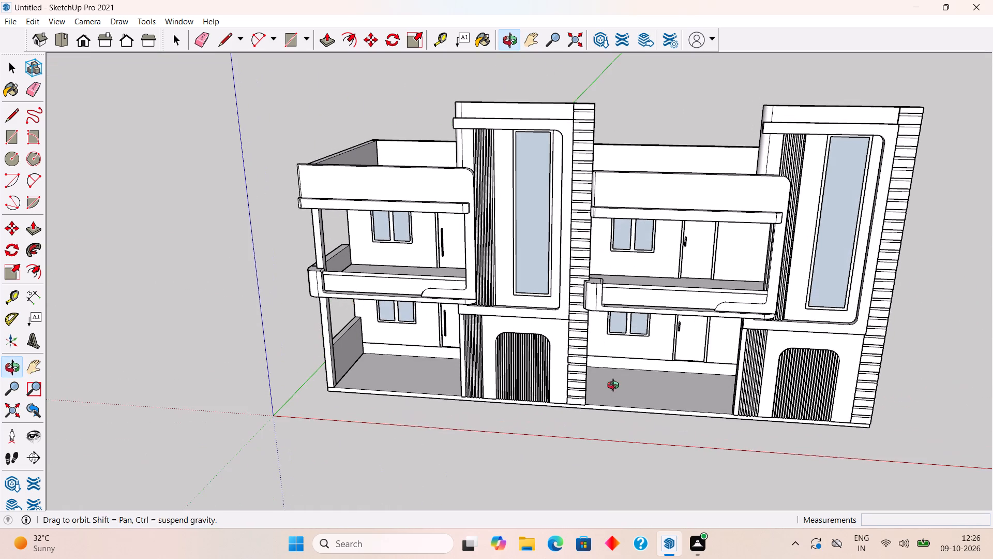
middle_click_drag(615, 387, 615, 386)
scroll(637, 351, "up", 1)
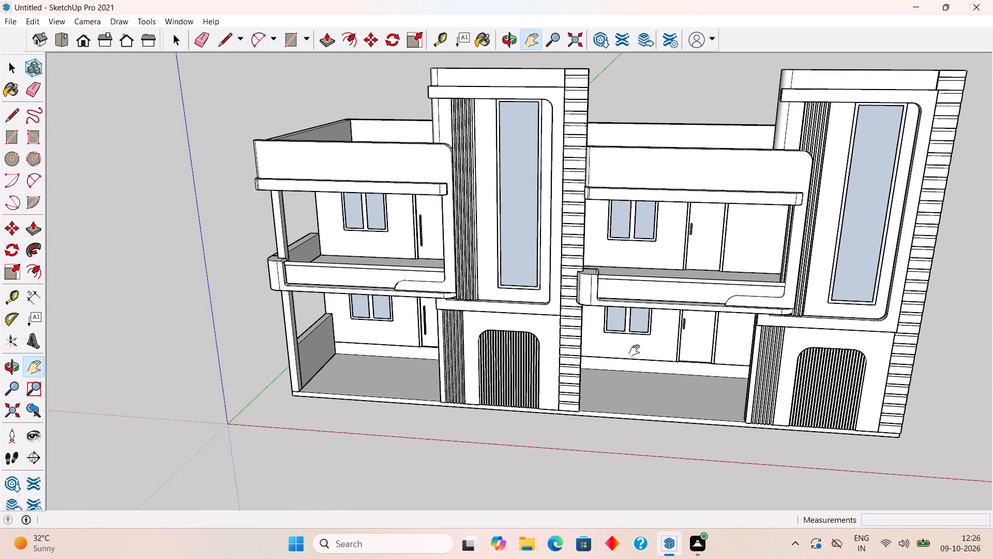
scroll(637, 351, "down", 4)
middle_click_drag(595, 393, 741, 399)
scroll(532, 359, "up", 3)
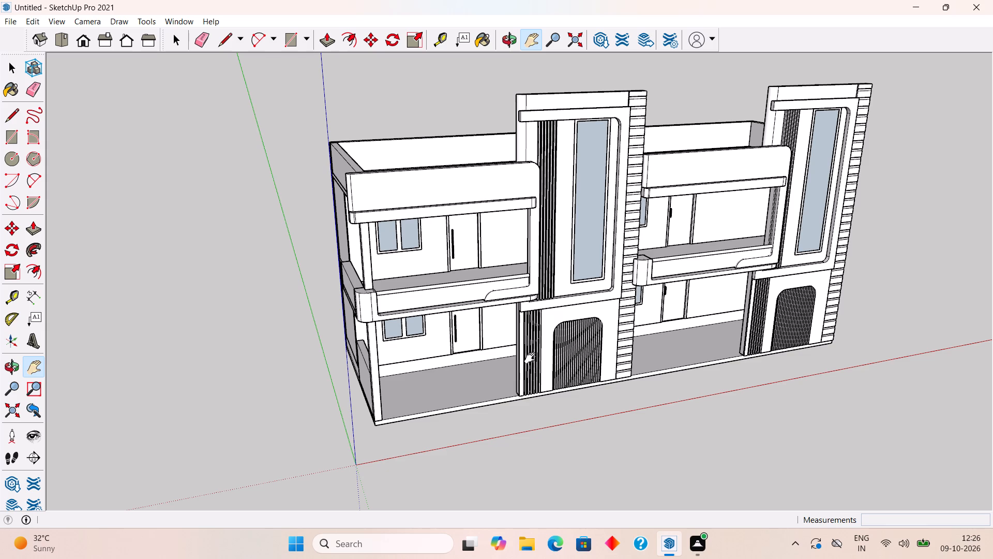
Examine the roof slab, its surrounding parapets and the backs of both towers from above and from the balcony end.
middle_click_drag(498, 216, 570, 367)
scroll(562, 226, "up", 3)
middle_click_drag(563, 230, 848, 318)
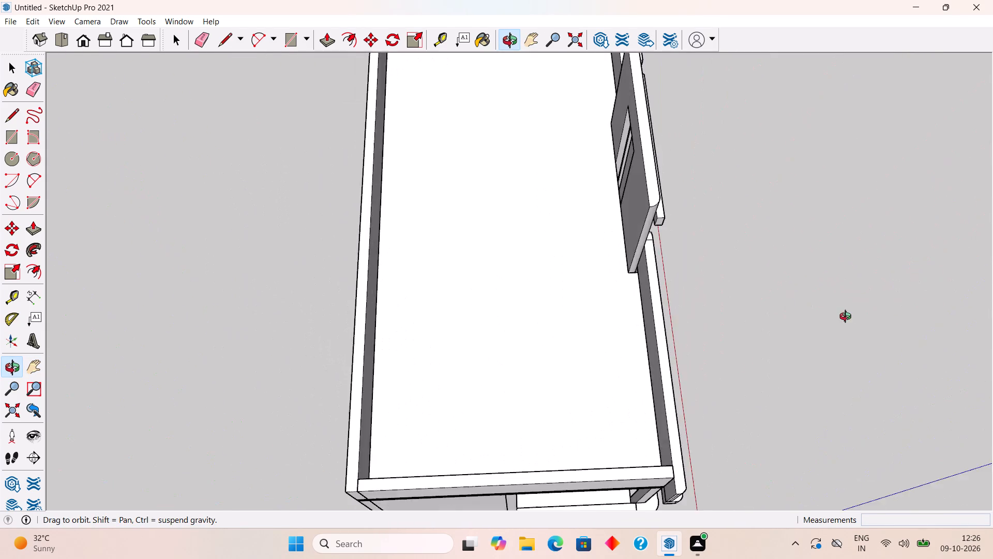
middle_click_drag(848, 318, 969, 338)
scroll(970, 337, "down", 4)
scroll(770, 272, "down", 9)
middle_click_drag(751, 273, 646, 209)
scroll(696, 148, "up", 3)
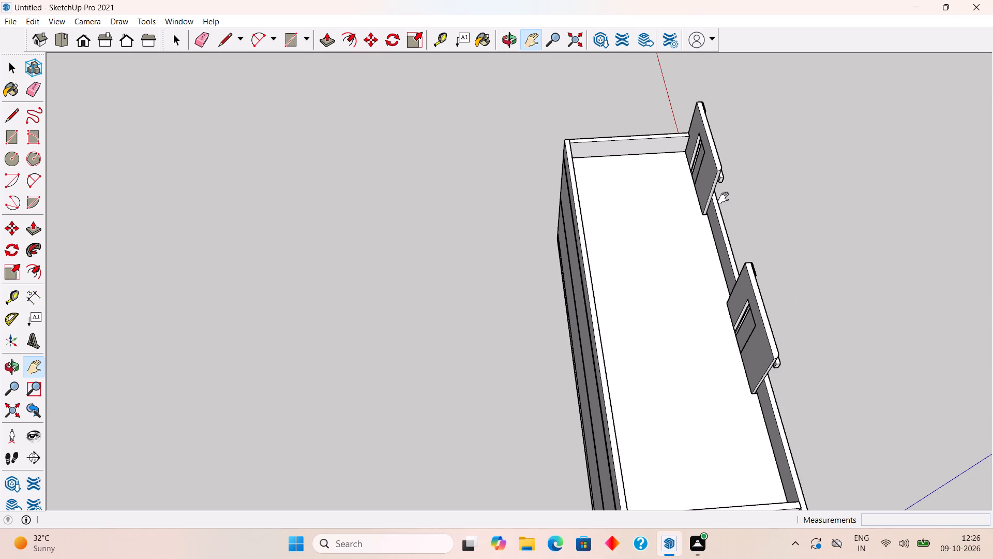
scroll(730, 245, "down", 7)
middle_click_drag(663, 293, 531, 133)
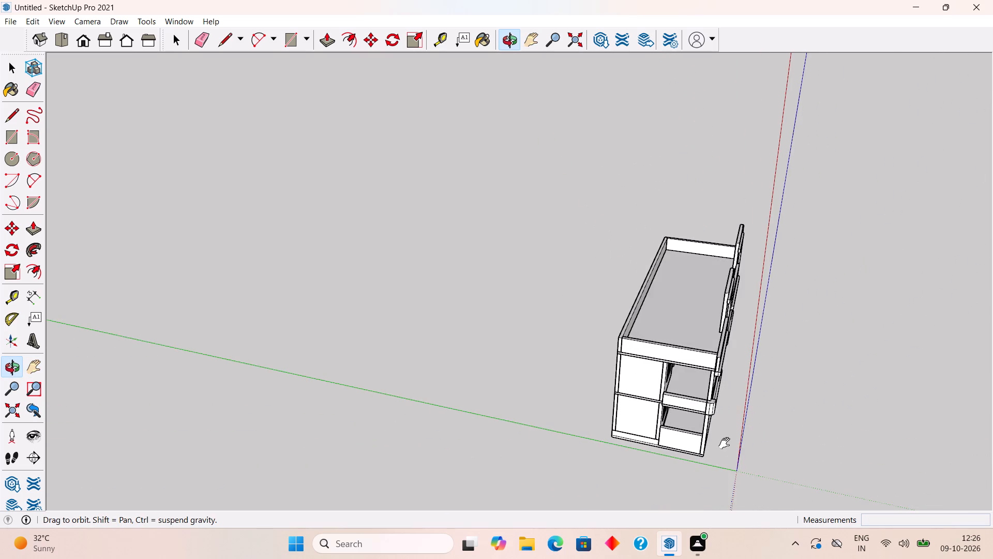
middle_click_drag(730, 448, 457, 318)
Examine the front facade and the open-balcony end of the houses from eye level and from above.
scroll(672, 419, "up", 6)
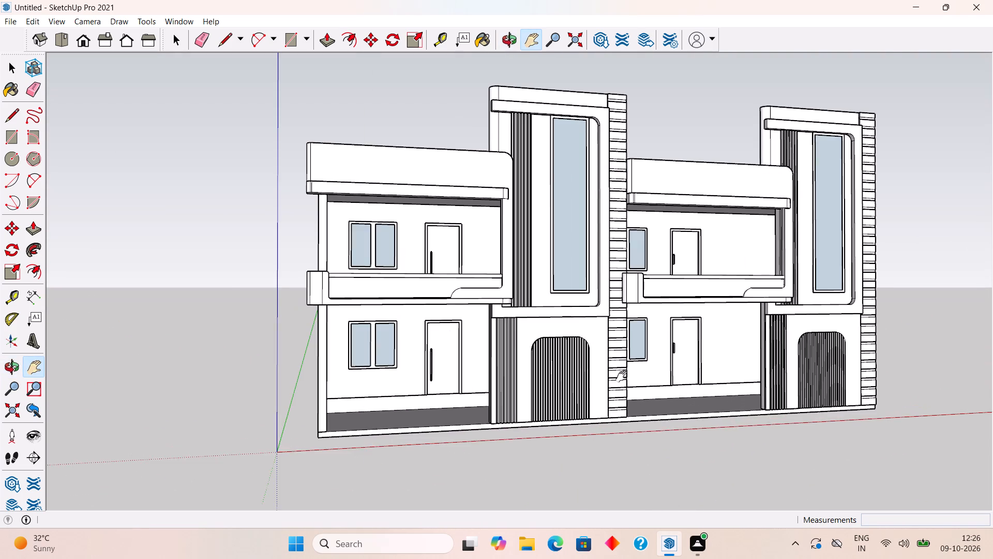
scroll(623, 377, "up", 2)
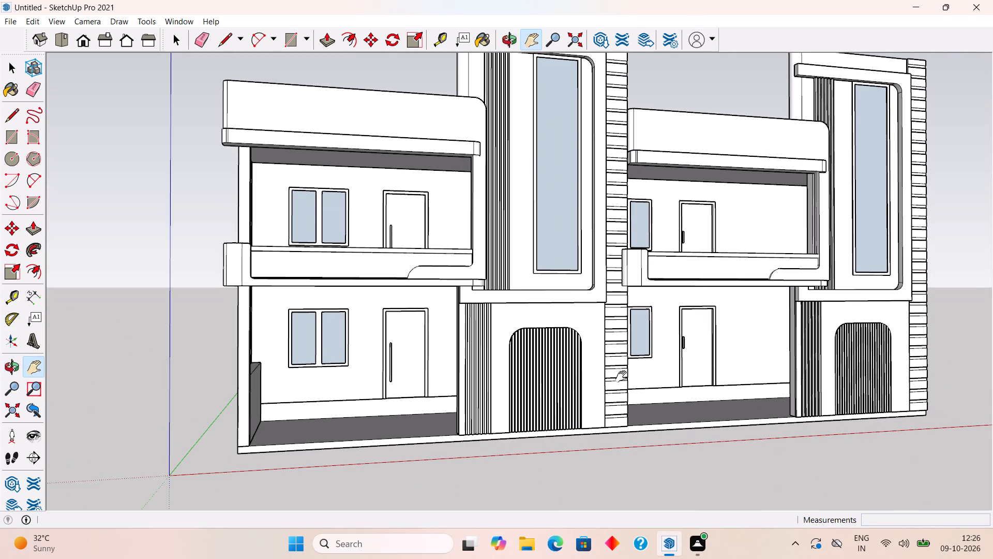
scroll(623, 377, "down", 7)
middle_click_drag(633, 371, 516, 433)
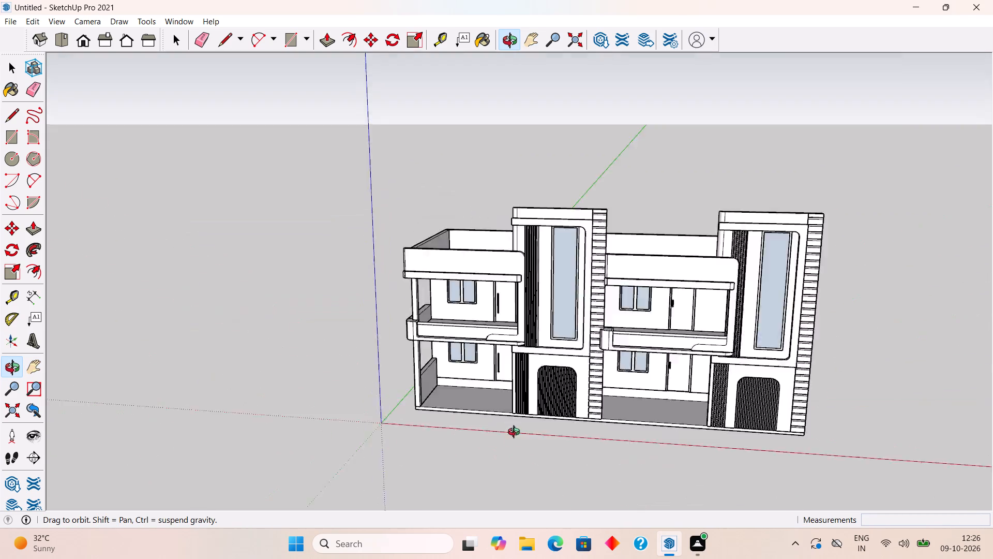
middle_click_drag(516, 433, 744, 390)
scroll(570, 364, "up", 4)
scroll(663, 336, "up", 3)
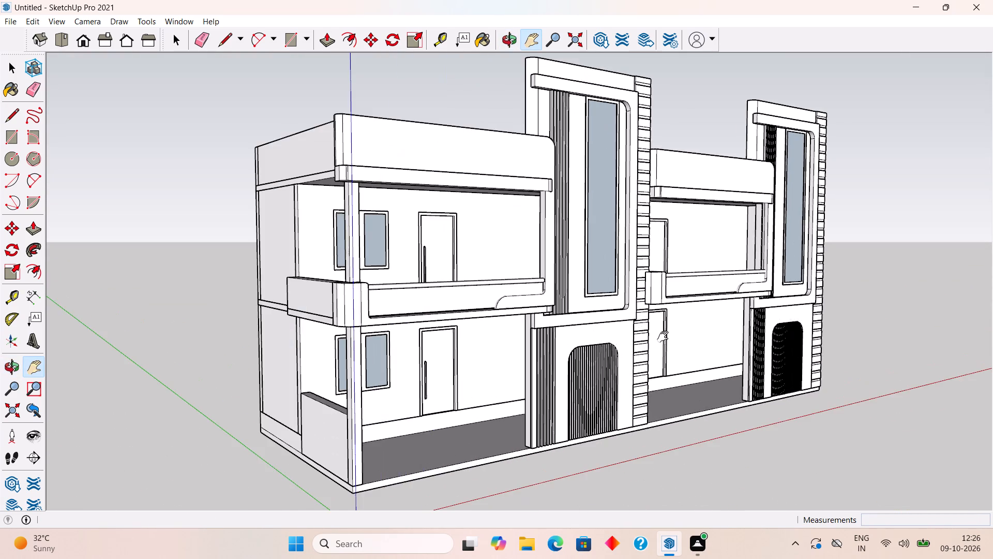
middle_click_drag(667, 337, 704, 499)
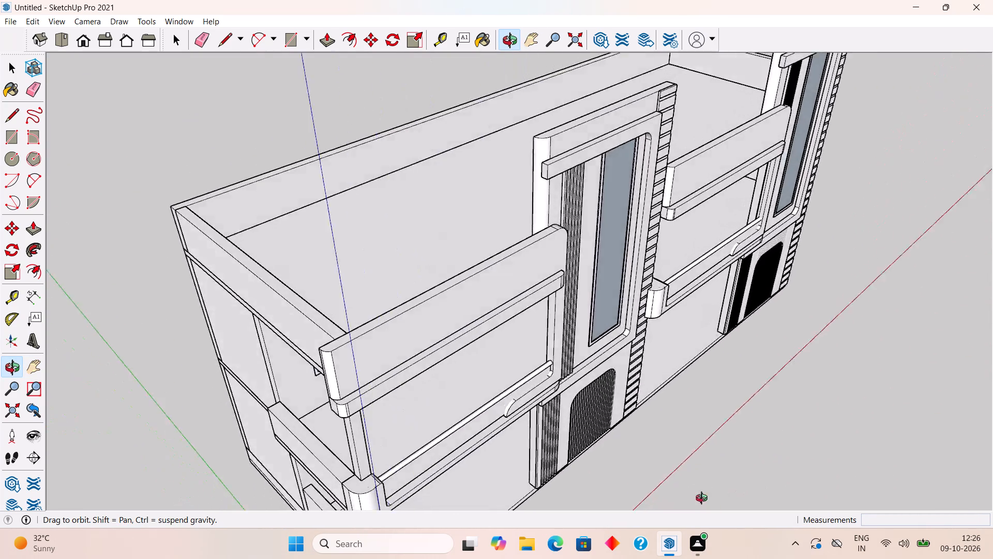
middle_click_drag(704, 499, 453, 365)
Examine the top of the first house's tower, including its rounded edge, projecting band and grooved strip.
scroll(453, 365, "down", 3)
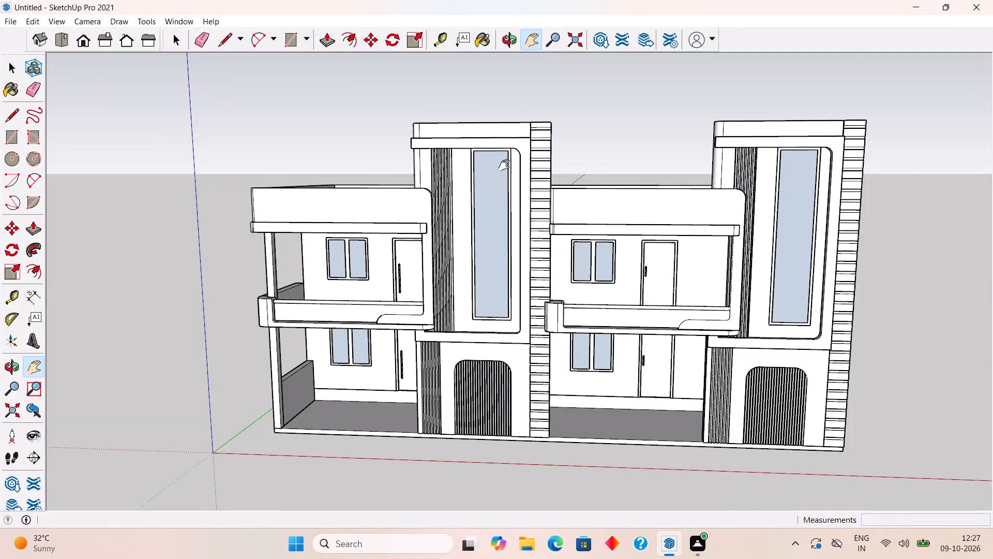
scroll(506, 163, "up", 1)
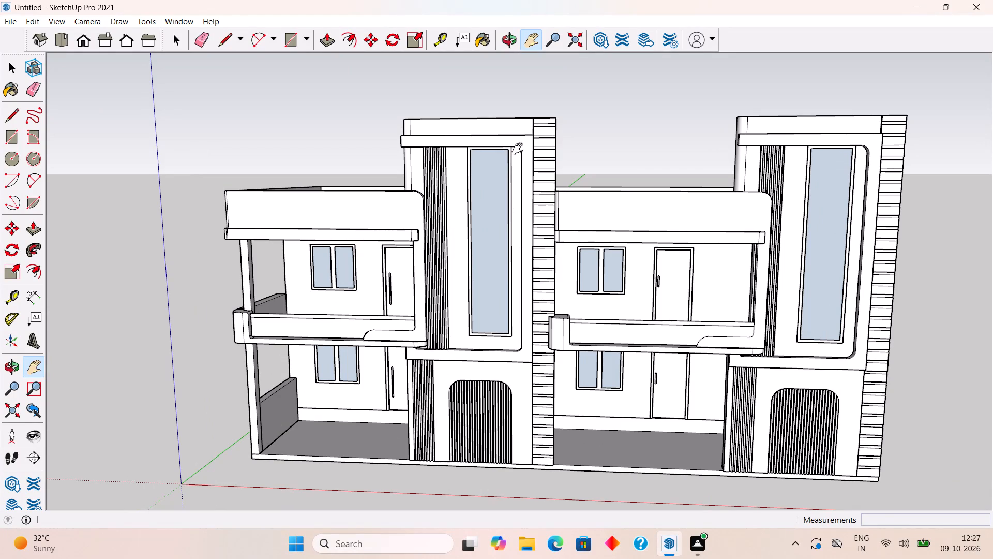
scroll(520, 149, "up", 3)
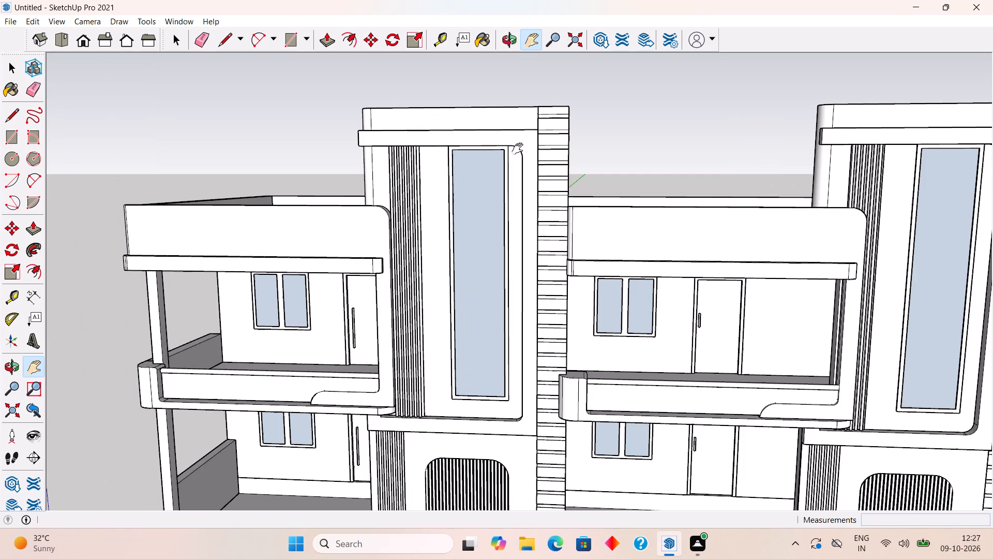
scroll(520, 149, "down", 1)
middle_click_drag(522, 134, 529, 163)
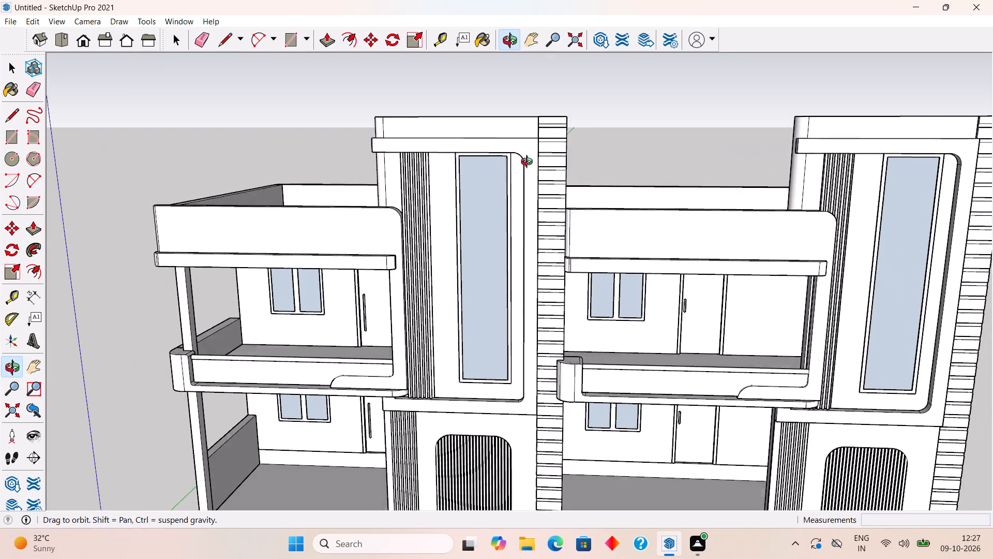
middle_click_drag(529, 163, 535, 184)
scroll(535, 184, "up", 2)
scroll(529, 80, "up", 3)
middle_click_drag(522, 111, 487, 210)
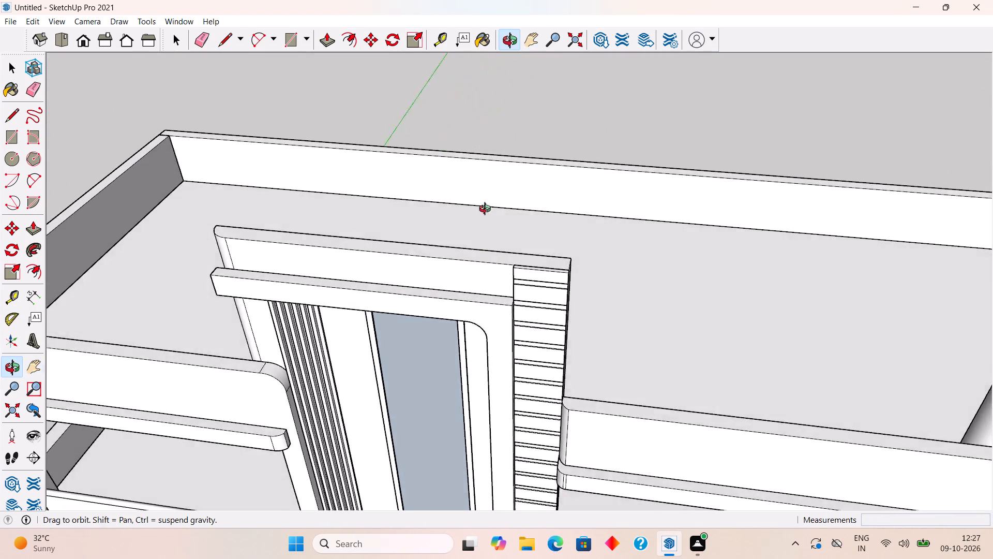
middle_click_drag(487, 210, 486, 215)
scroll(474, 228, "up", 1)
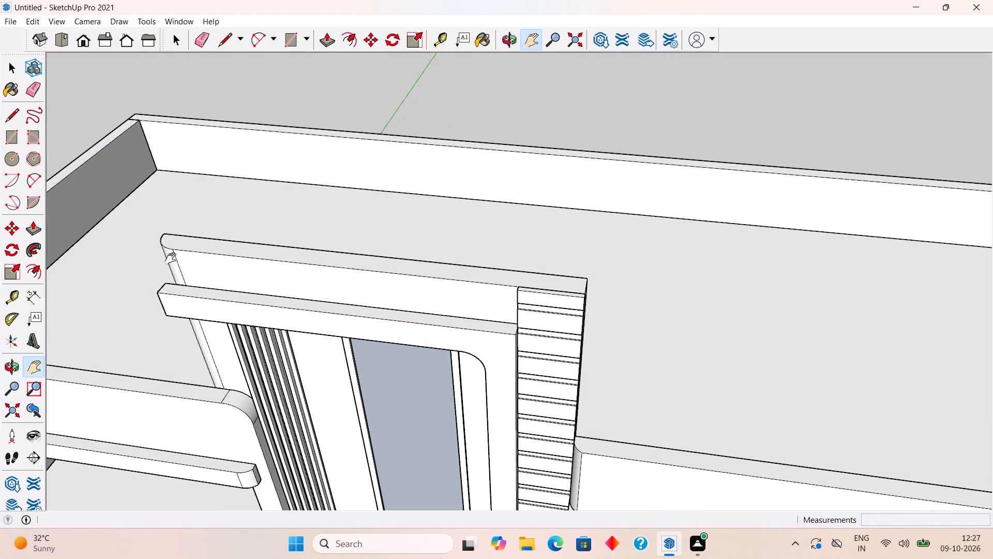
middle_click_drag(183, 249, 213, 265)
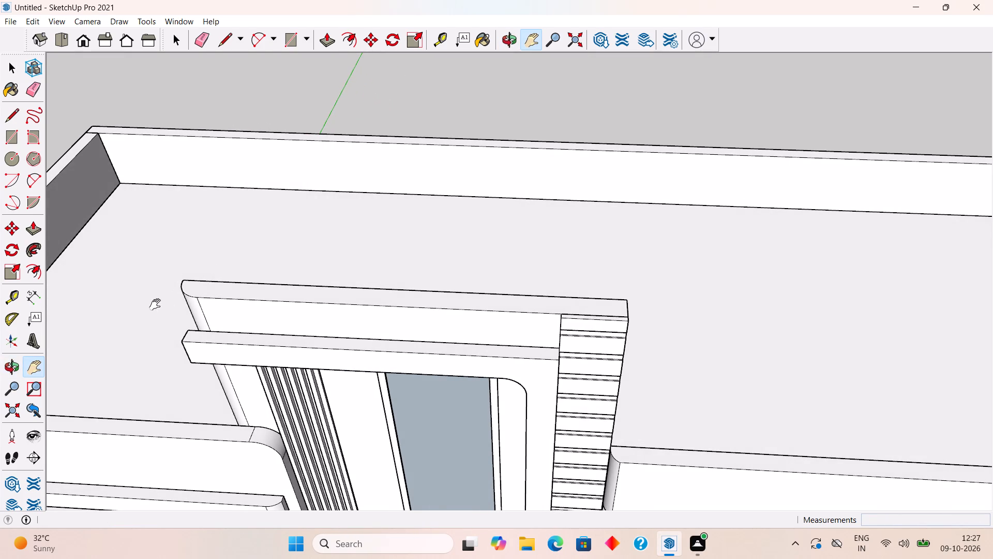
scroll(130, 308, "up", 4)
scroll(308, 337, "up", 4)
middle_click_drag(329, 320, 348, 248)
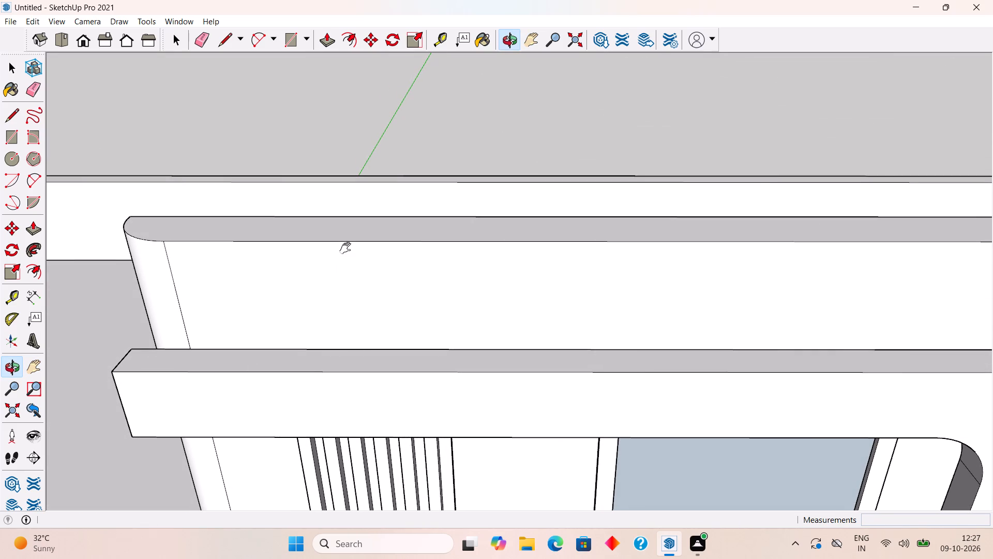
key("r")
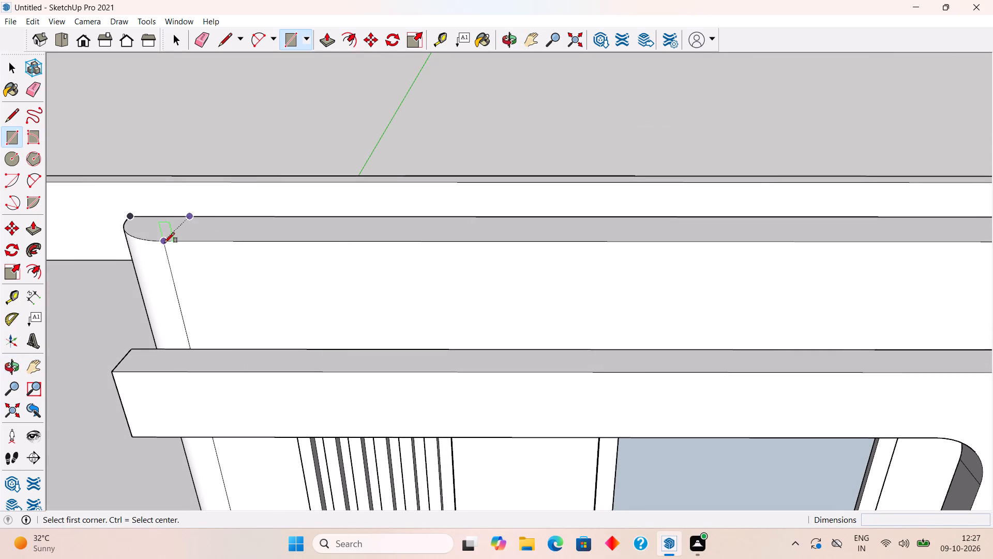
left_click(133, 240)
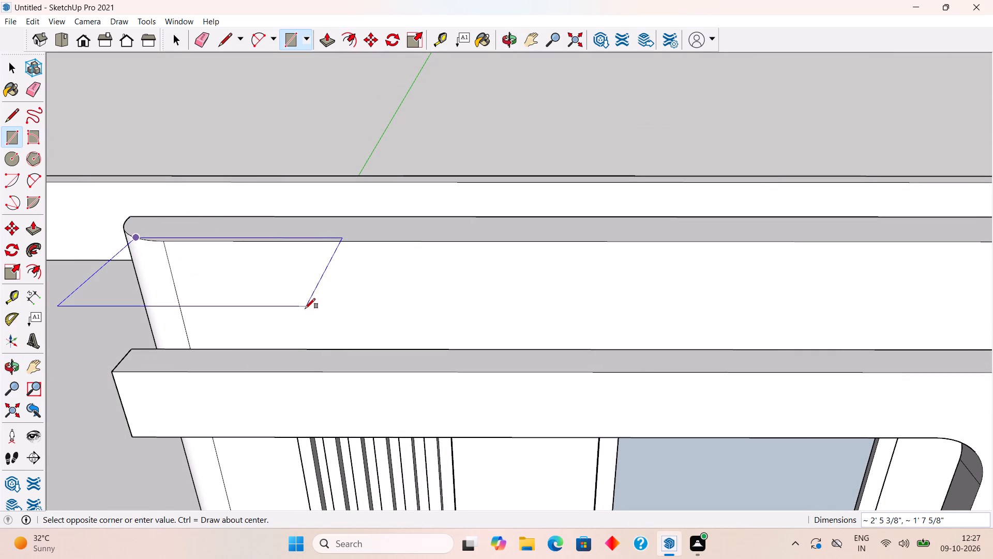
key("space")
Draw an 11' 3" by 1' 6" rectangle on the tower face above the projecting band, from the rounded edge to the grooved strip.
type("r")
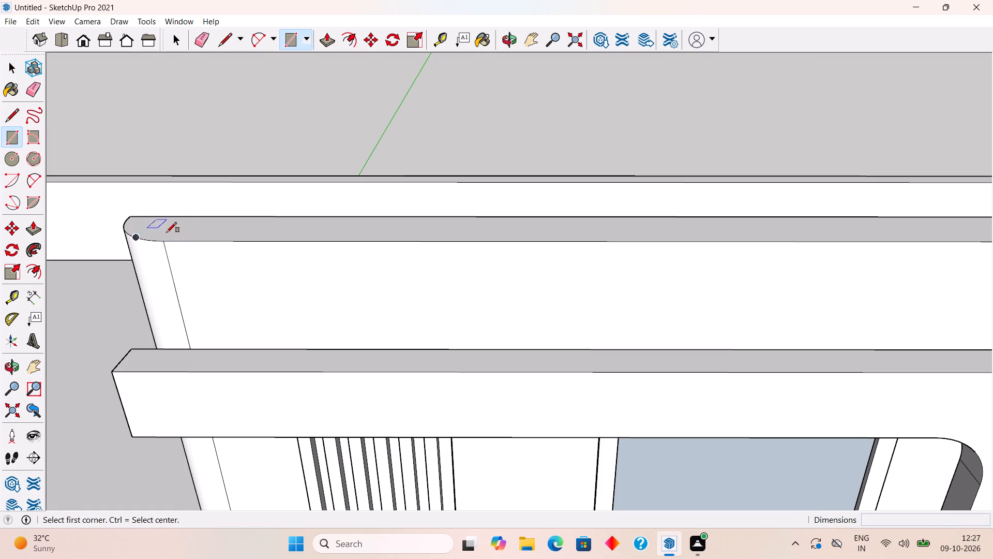
left_click(166, 244)
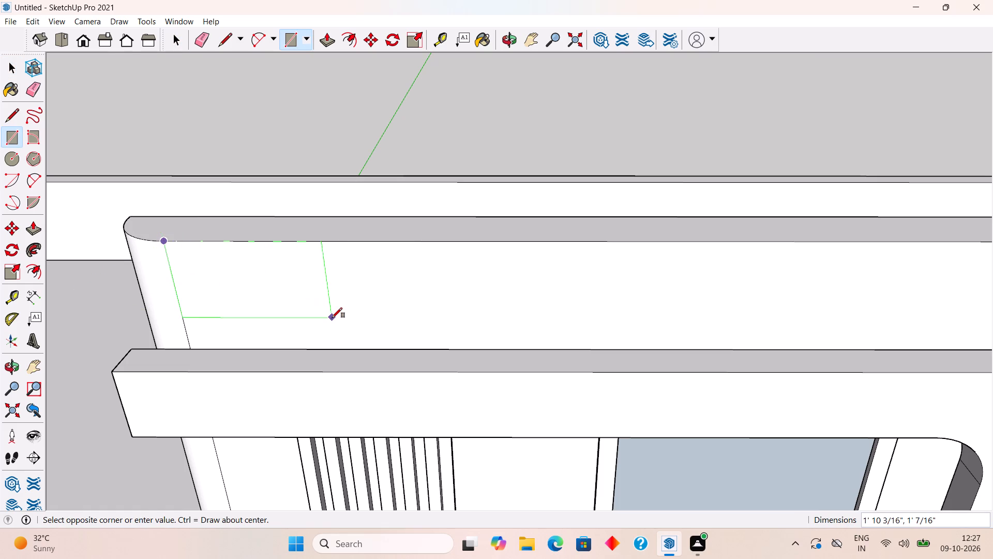
scroll(332, 318, "down", 9)
scroll(614, 333, "up", 12)
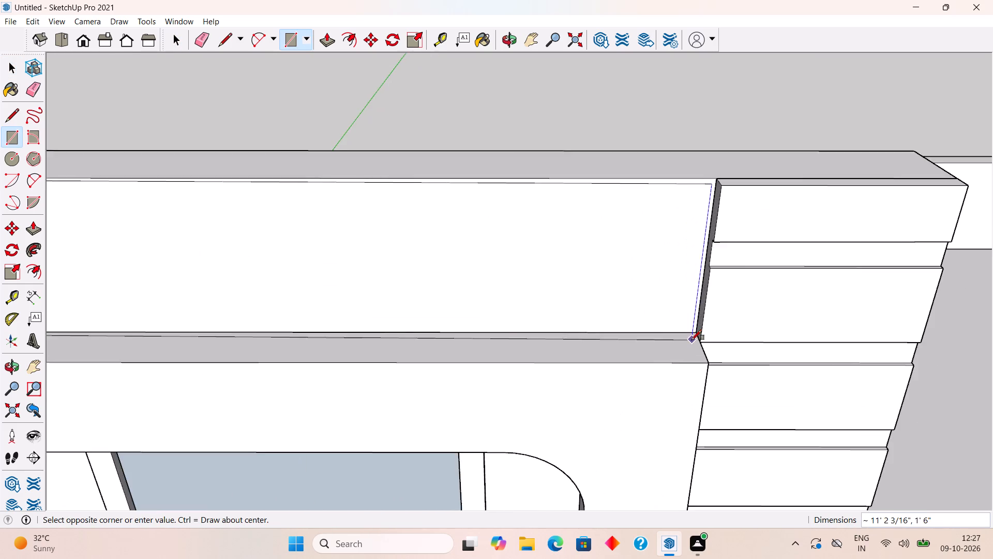
middle_click_drag(694, 340, 737, 336)
scroll(688, 323, "up", 4)
left_click(694, 315)
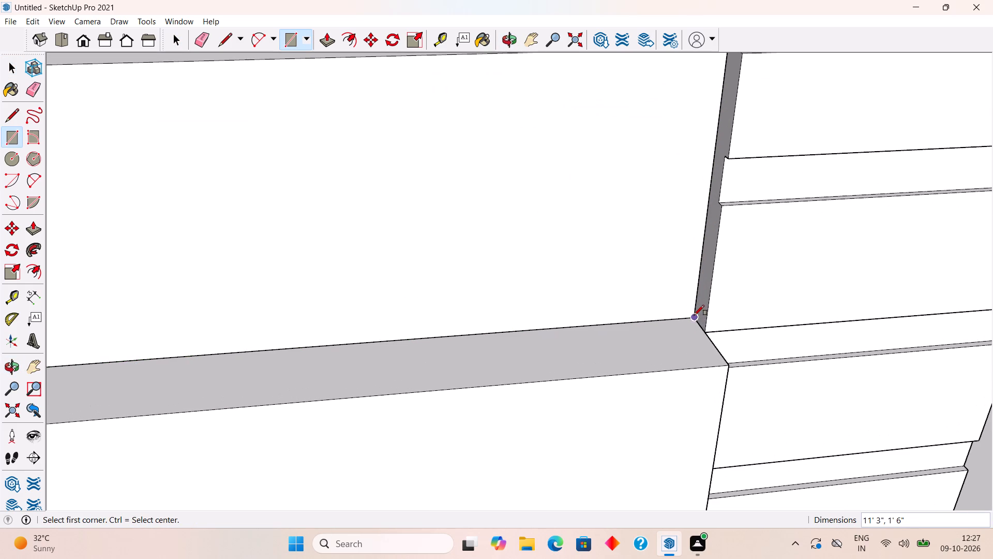
Push/Pull the new rectangle outward 2", level with the face of the grooved strip.
scroll(694, 315, "down", 6)
key("space")
left_click(617, 267)
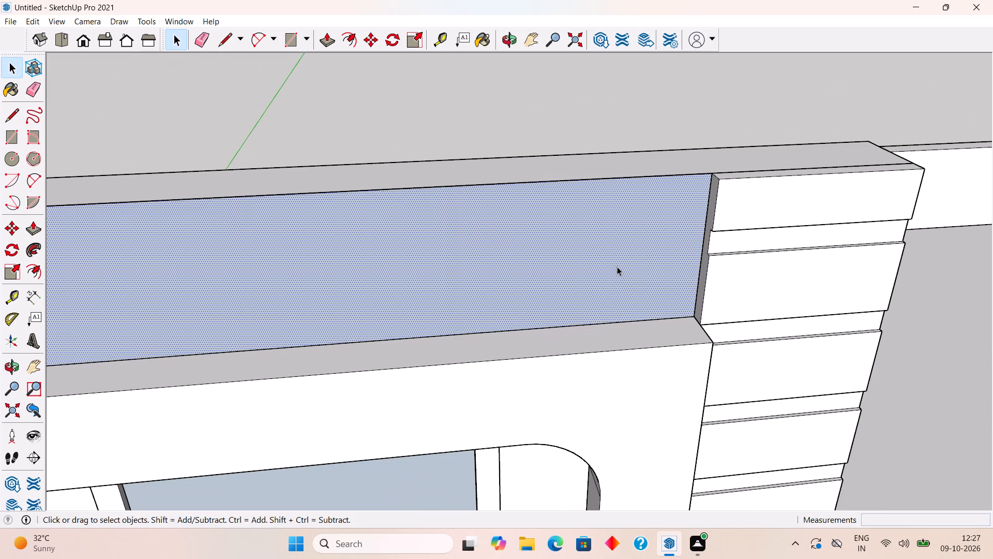
key("p")
left_click(617, 267)
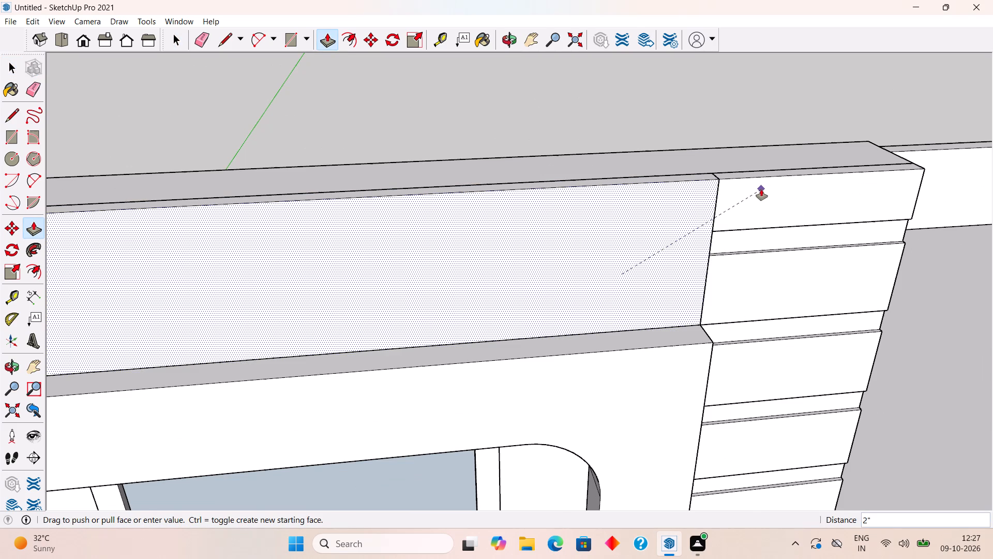
left_click(761, 189)
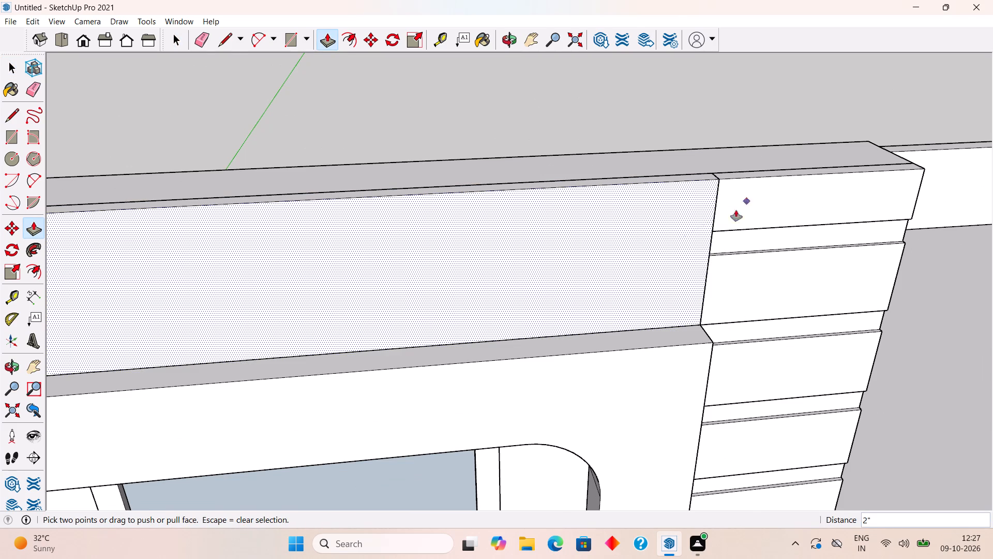
Make the whole extruded panel above the projecting band into a group.
scroll(653, 255, "down", 10)
key("space")
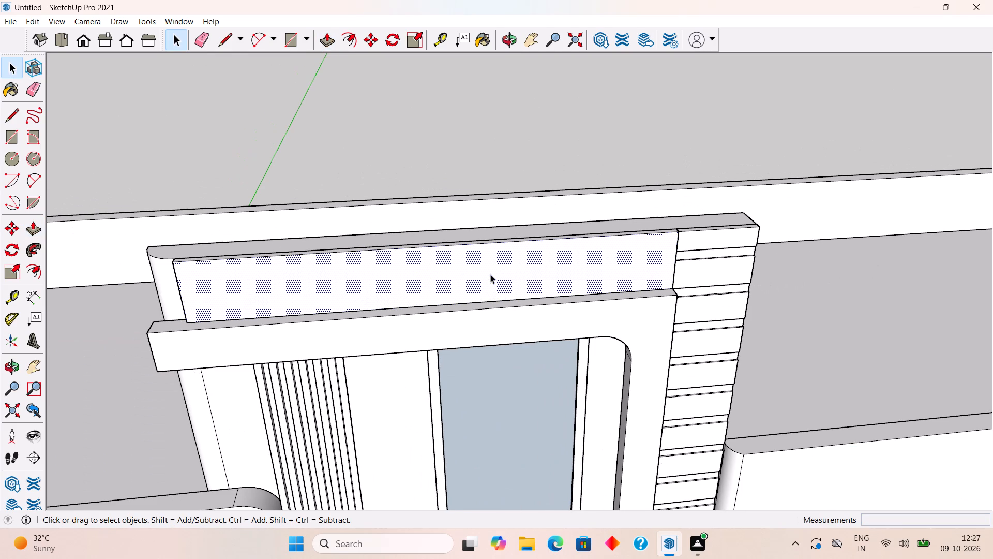
triple_click(490, 275)
right_click(490, 275)
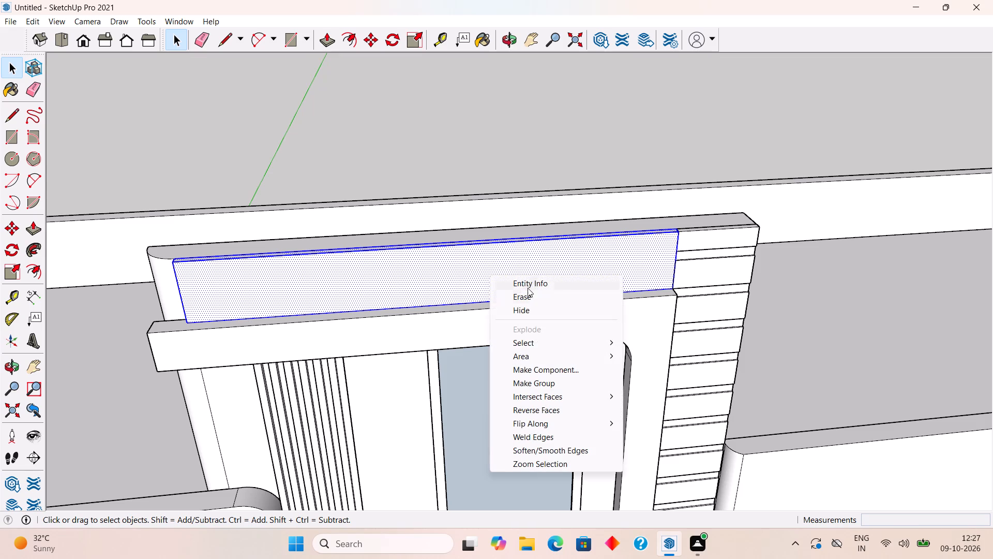
left_click(542, 385)
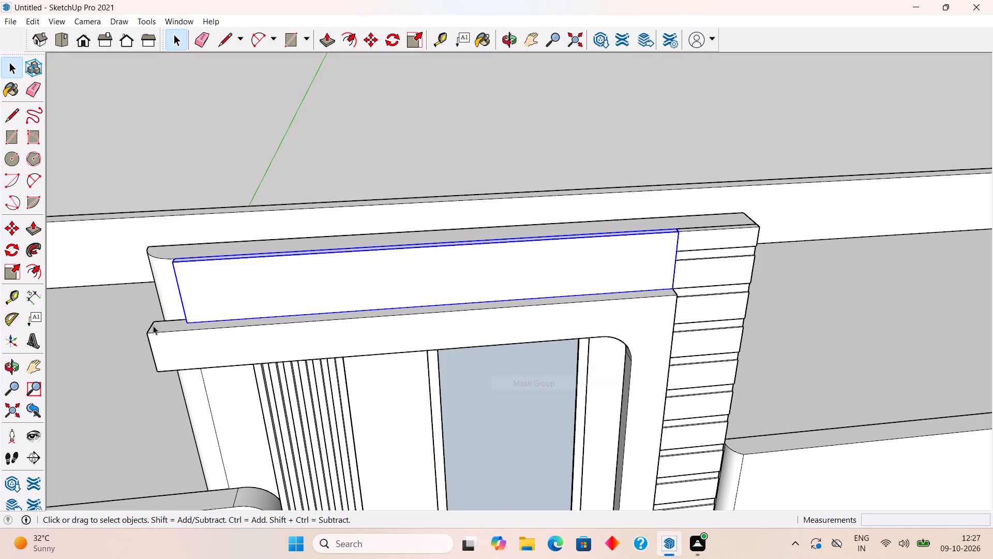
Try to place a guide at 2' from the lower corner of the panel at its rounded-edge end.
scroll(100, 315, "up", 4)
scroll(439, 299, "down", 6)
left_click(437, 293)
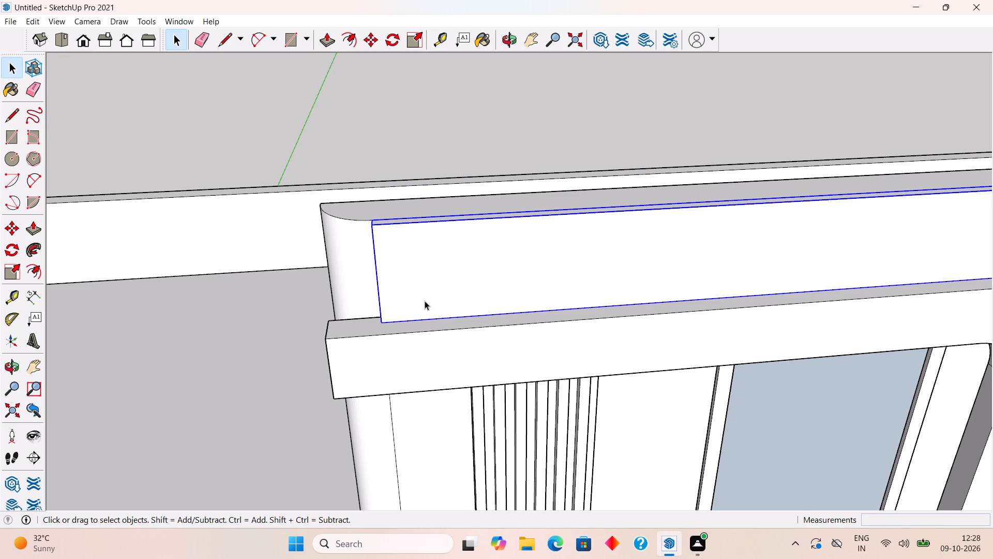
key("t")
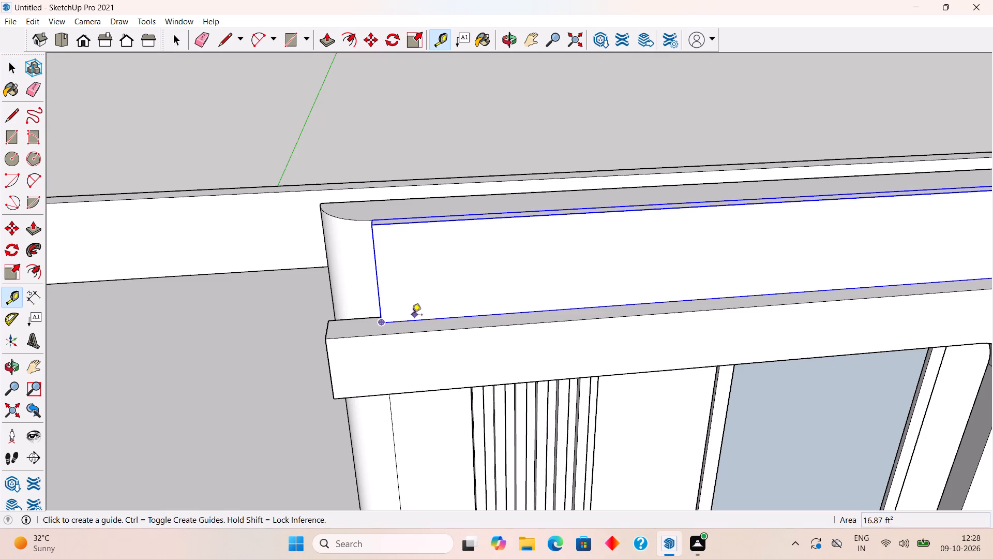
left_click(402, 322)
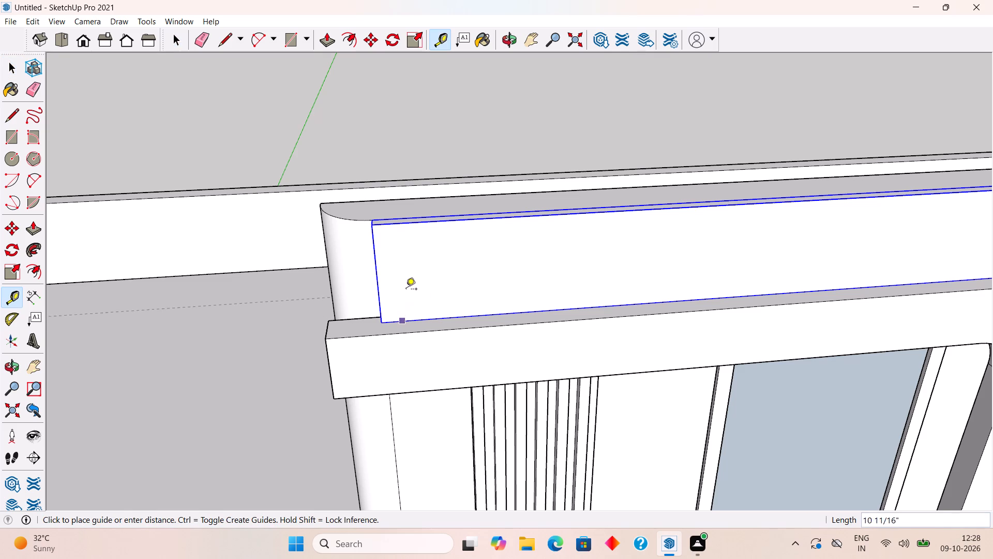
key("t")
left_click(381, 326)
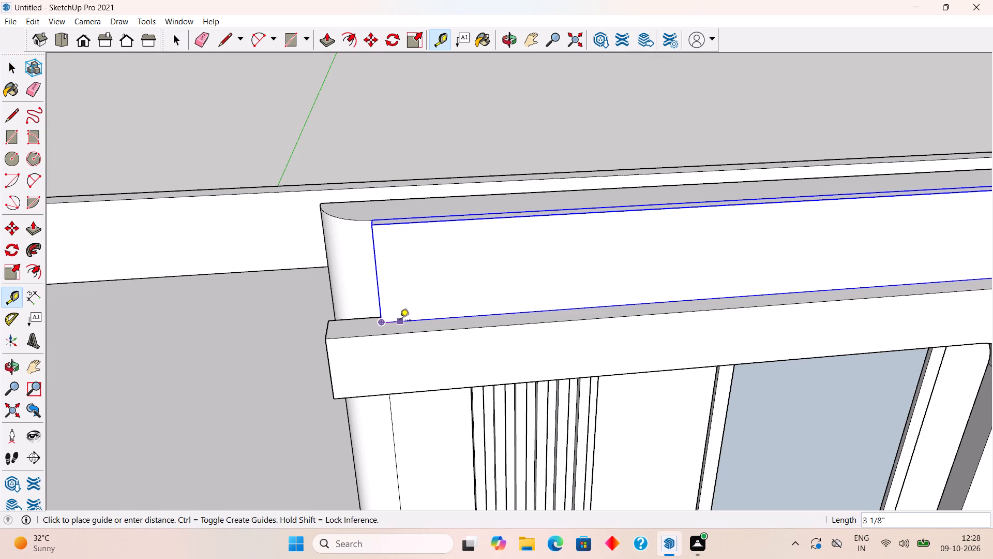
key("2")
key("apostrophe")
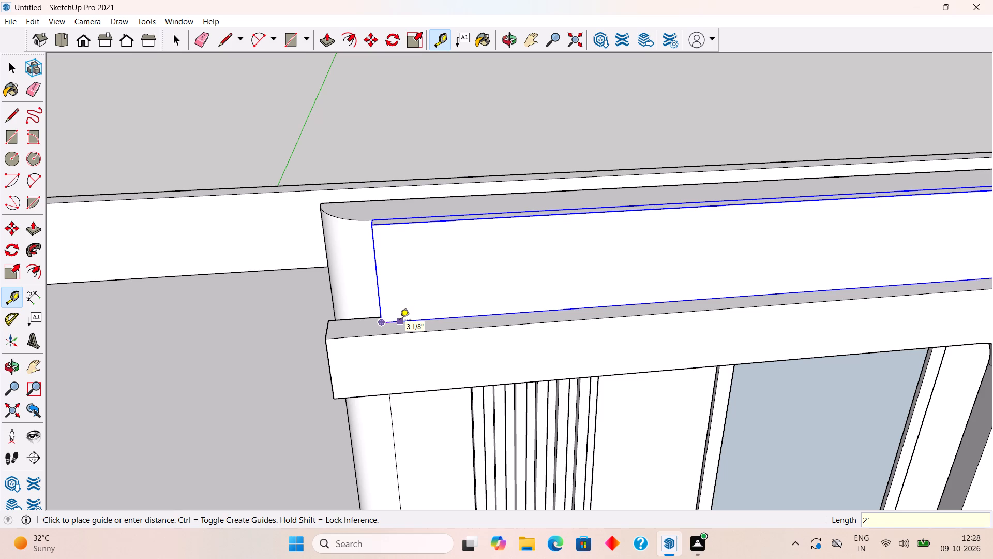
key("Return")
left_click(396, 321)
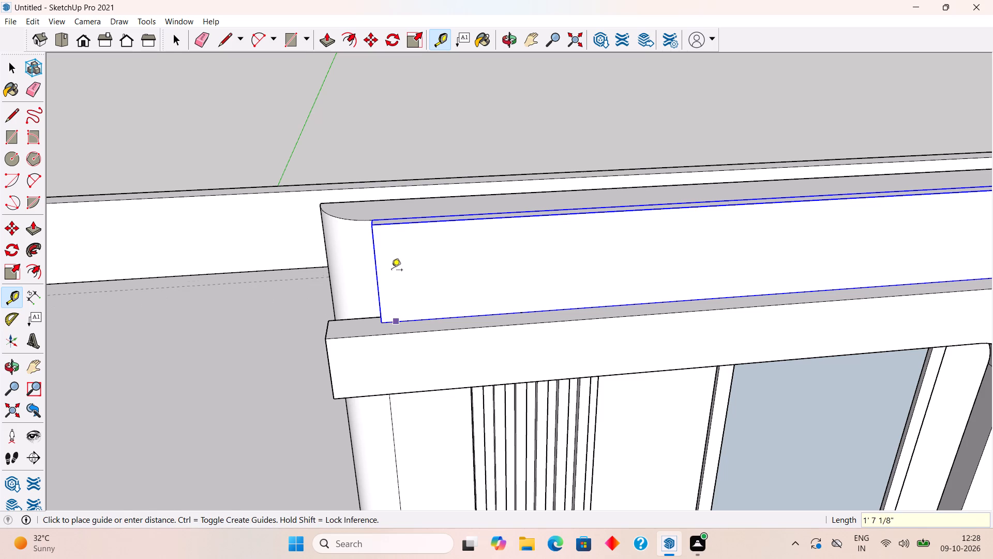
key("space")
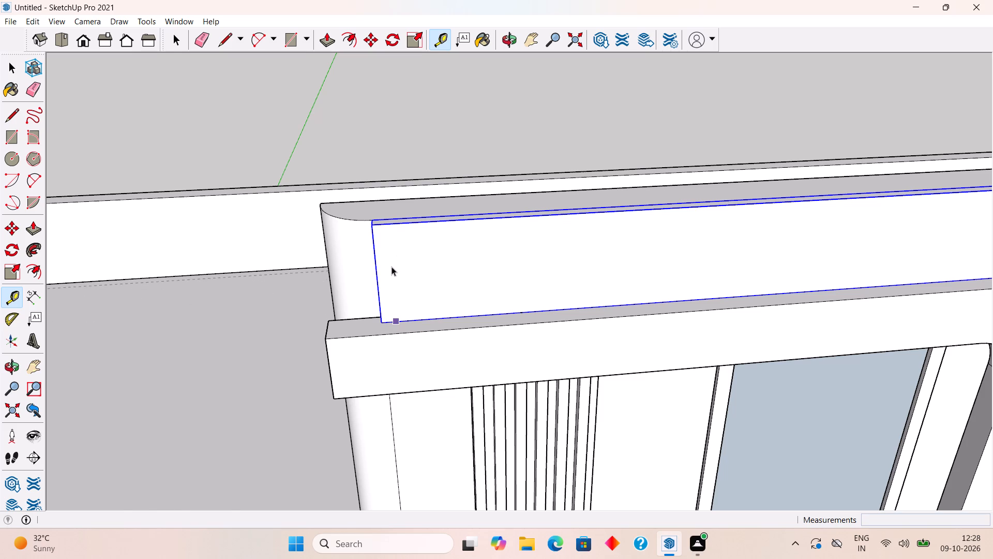
Place a vertical guide 2" in from the panel's end edge beside the tower's rounded edge.
key("t")
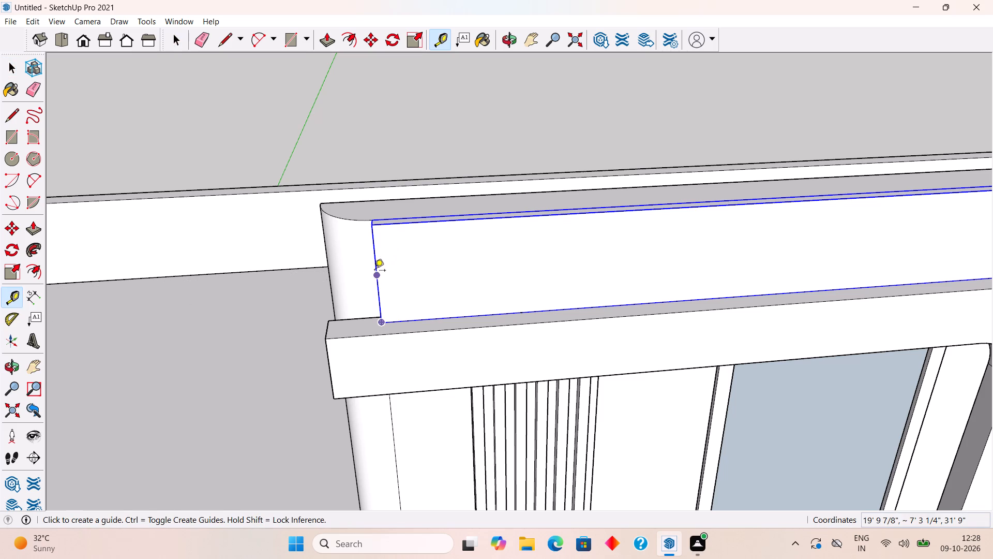
left_click(380, 278)
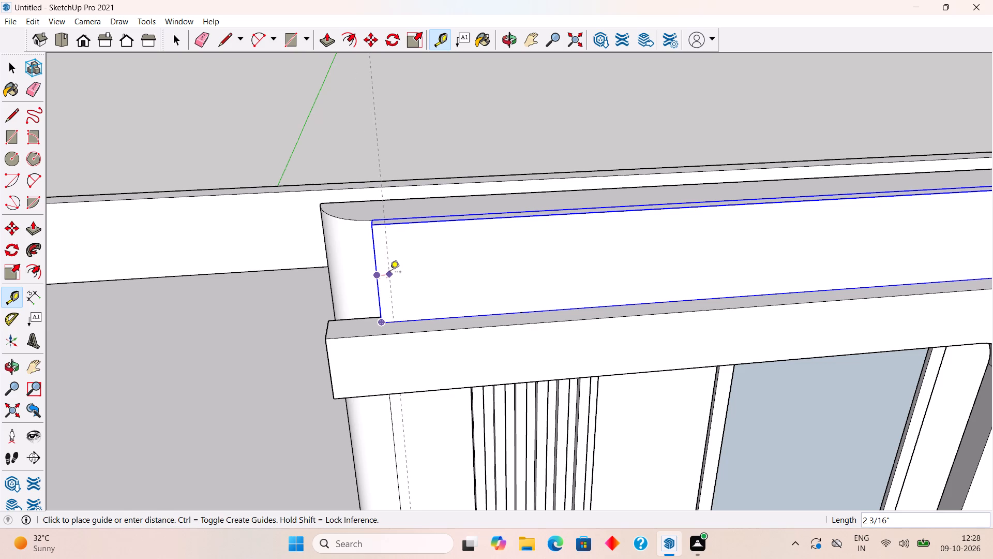
type("2\"")
key("Return")
key("space")
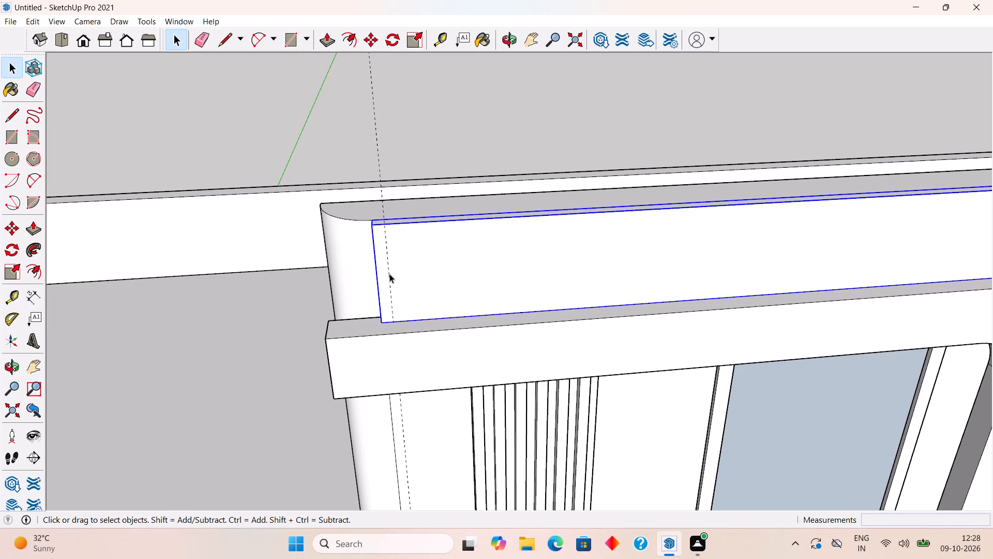
Copy the vertical guide along the panel at 2" spacing, repeated 50 times.
left_click(389, 274)
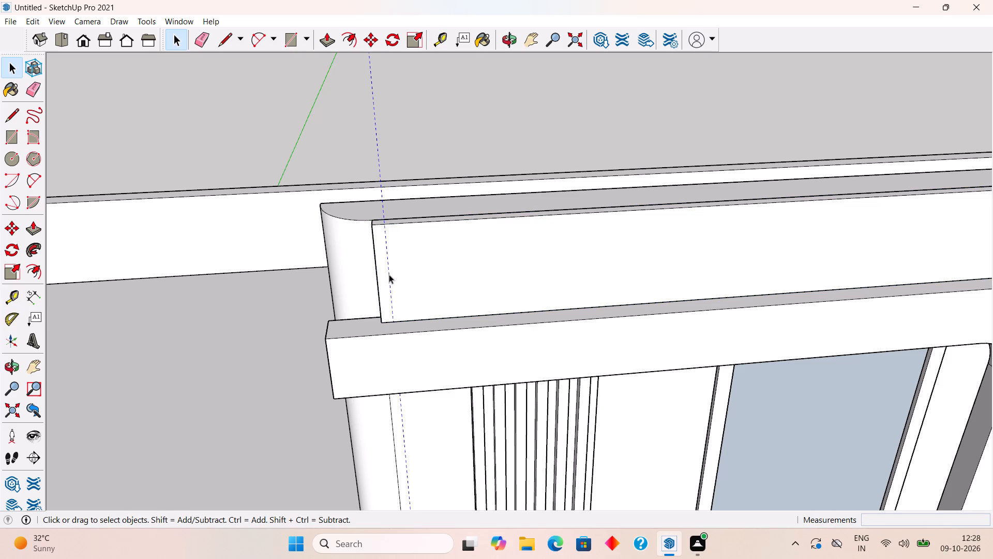
key("m")
left_click(389, 274)
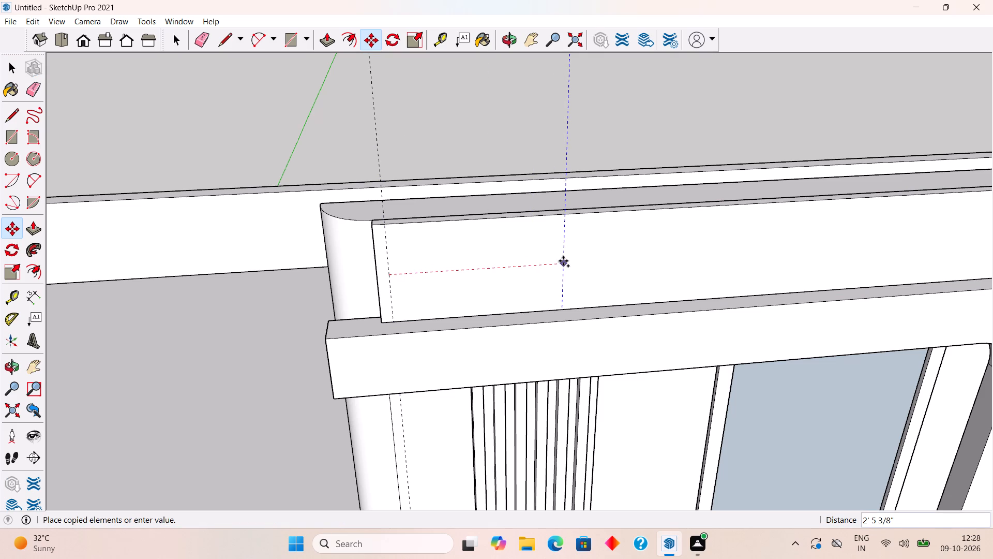
type("2\"")
key("Return")
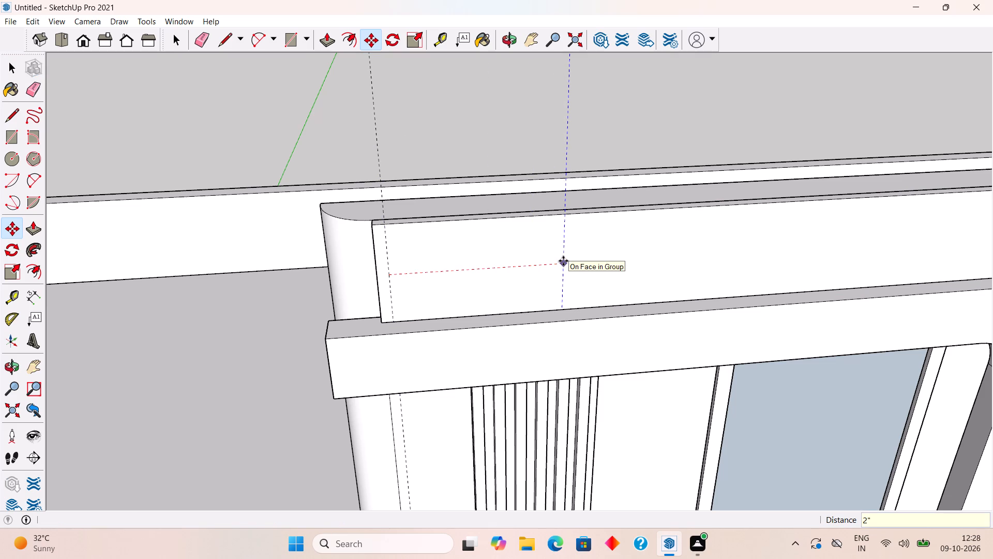
key("x")
key("5")
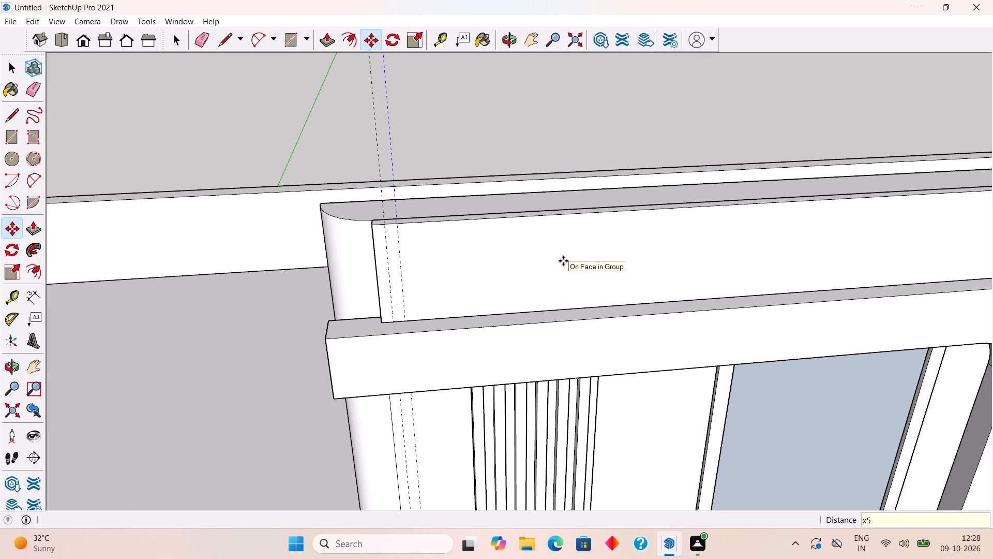
key("0")
key("Return")
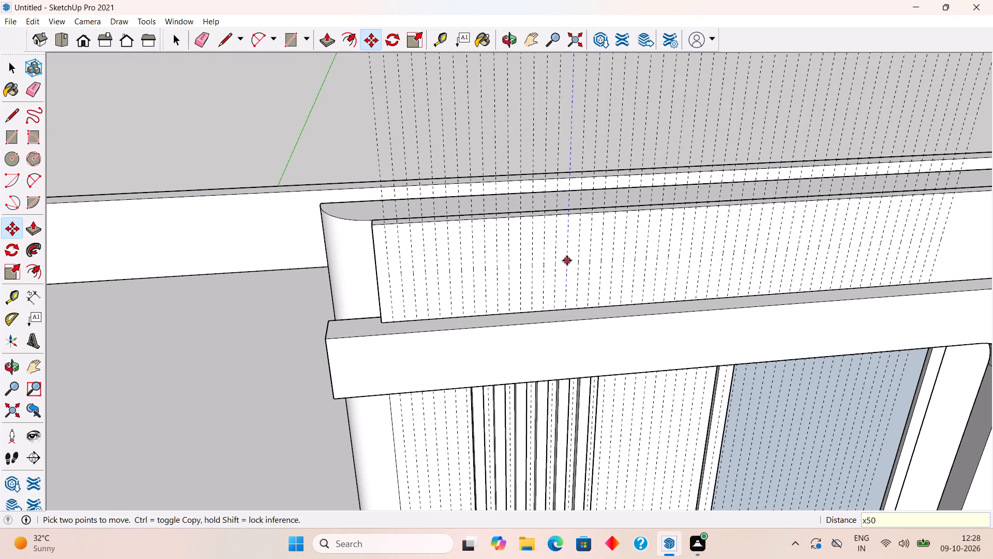
Copy the last guide of the array 2" further along the panel toward the grooved strip.
scroll(561, 281, "down", 5)
scroll(498, 295, "up", 3)
scroll(502, 300, "down", 3)
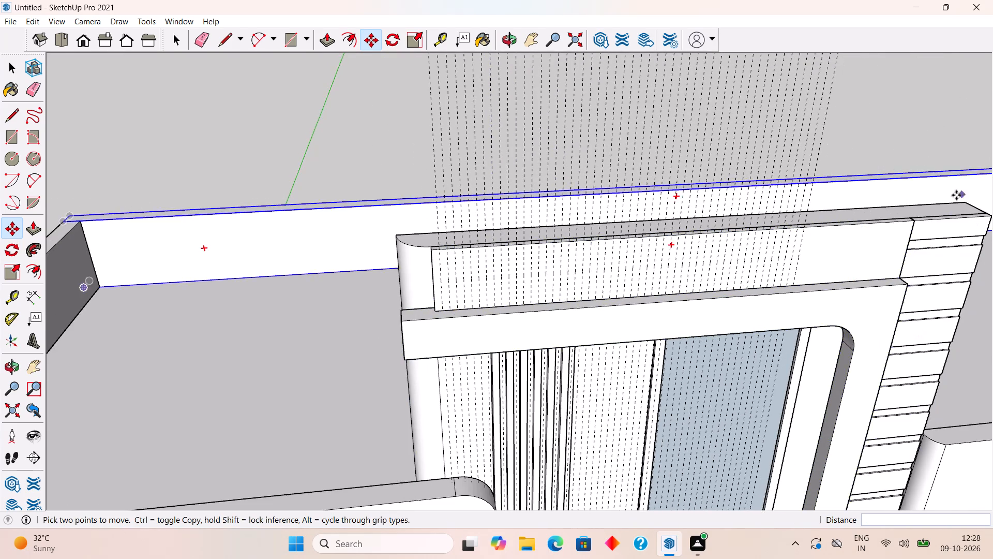
scroll(936, 195, "up", 5)
scroll(945, 241, "down", 4)
scroll(940, 339, "down", 5)
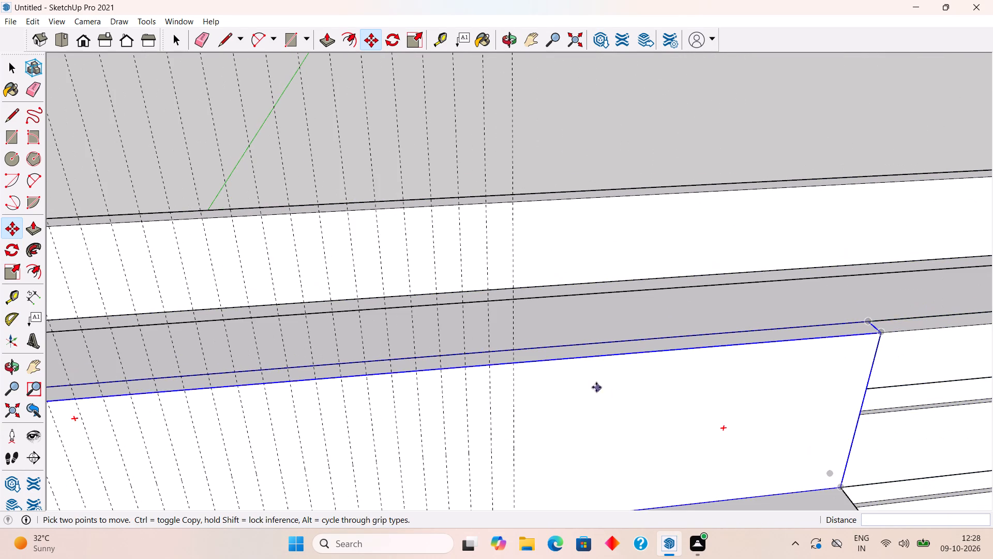
left_click(515, 411)
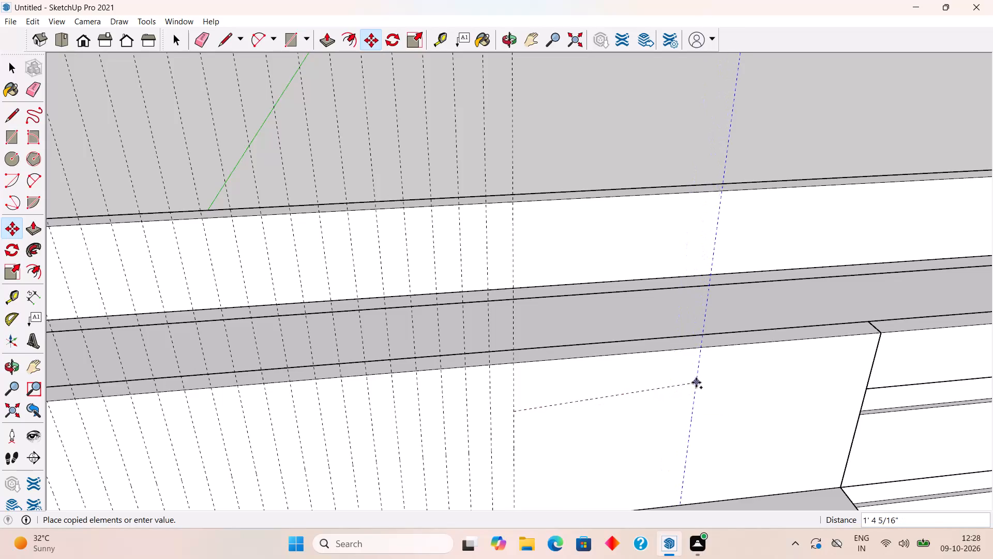
type("2\"")
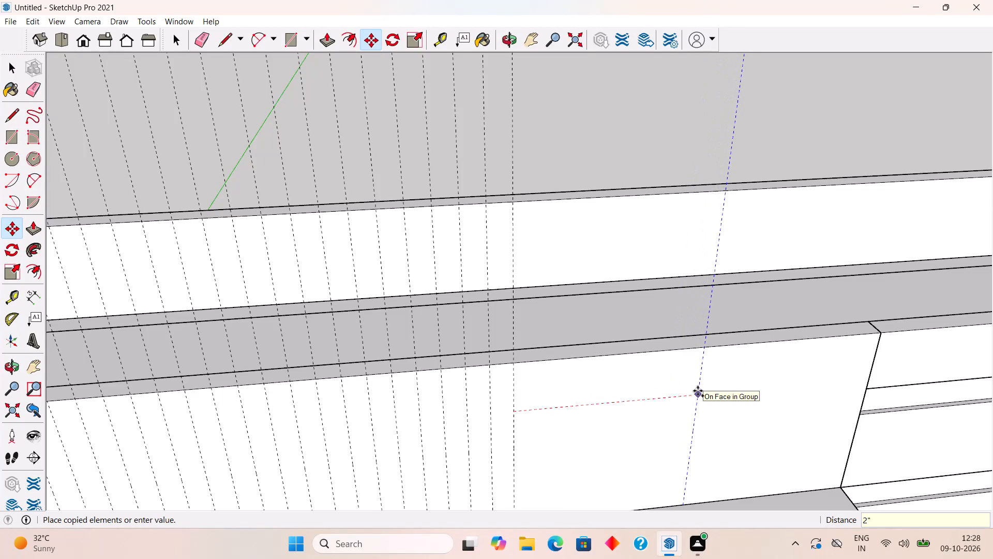
key("Return")
key("x")
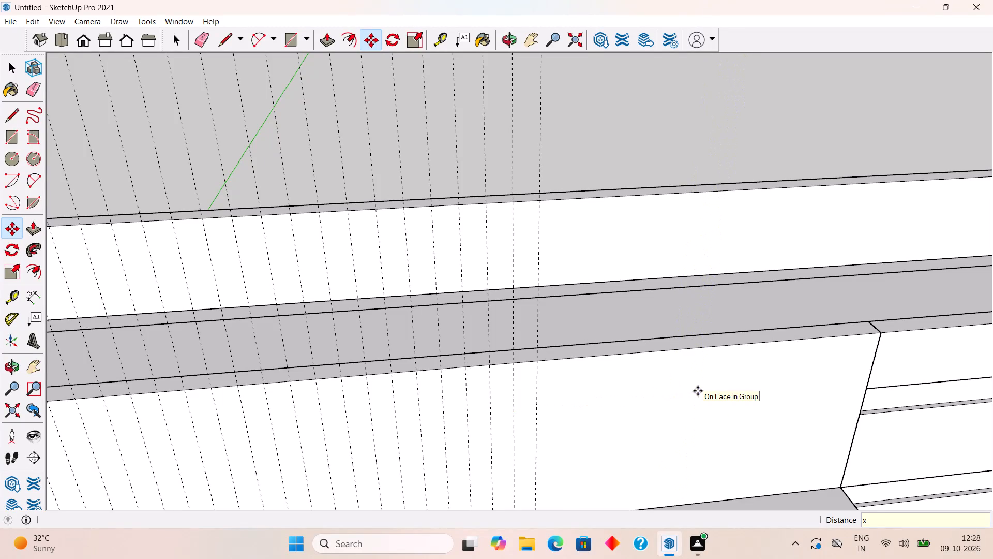
key("space")
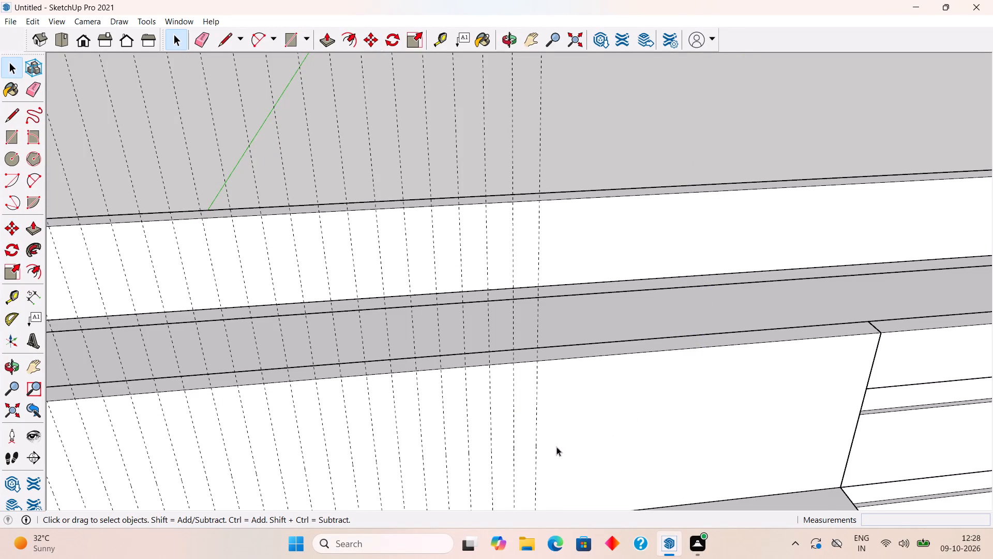
Copy the last vertical guide along the panel toward the grooved strip at 2" spacing, repeated 10 times.
left_click(536, 475)
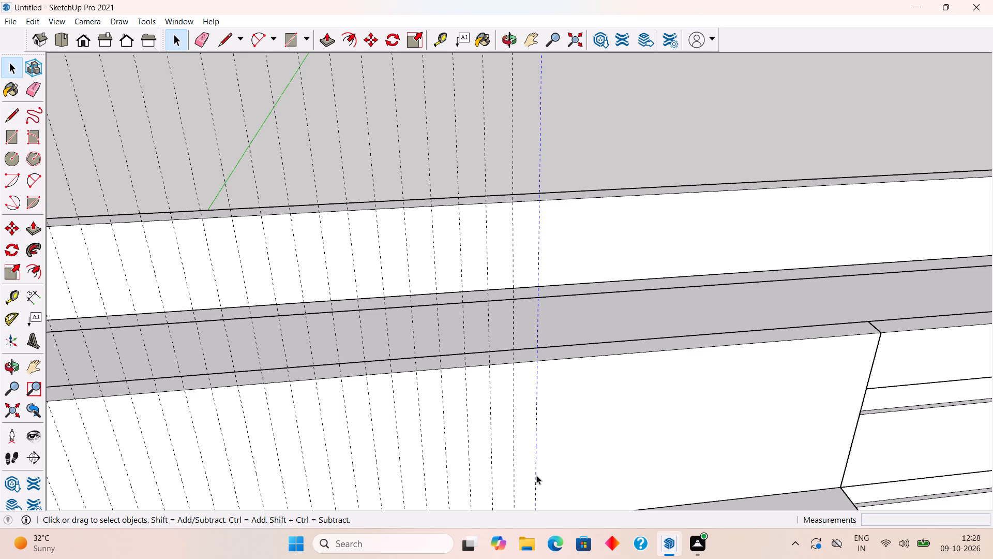
key("m")
left_click(536, 475)
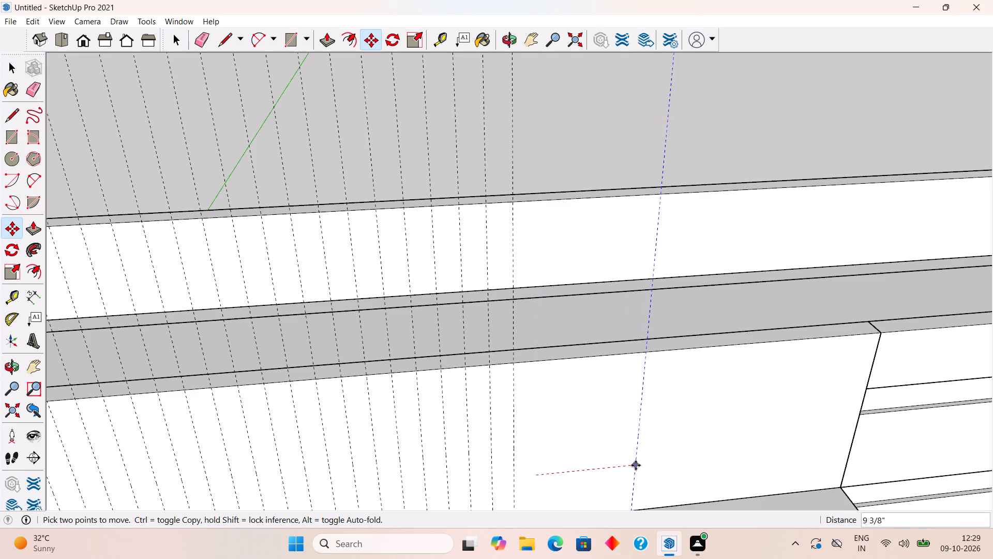
type("2\"")
key("Return")
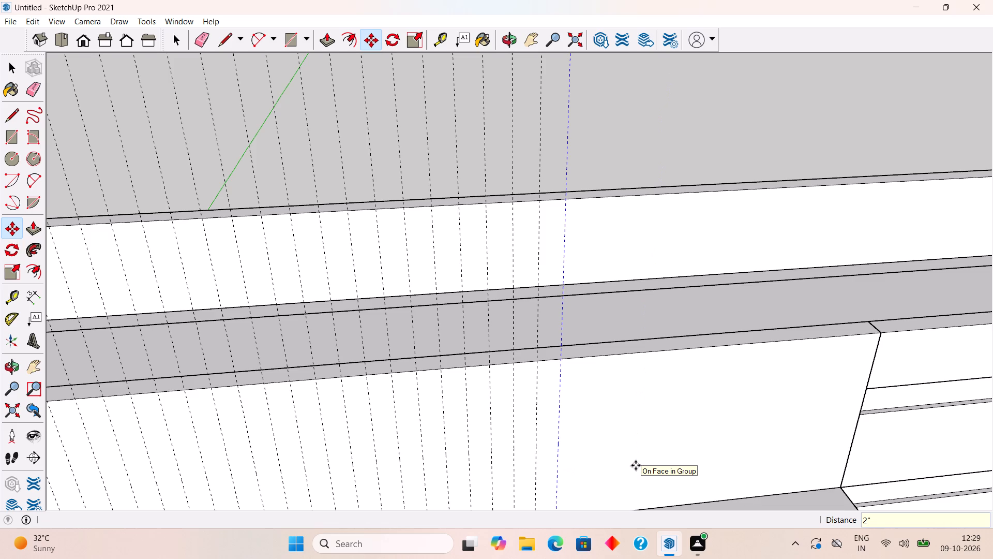
key("x")
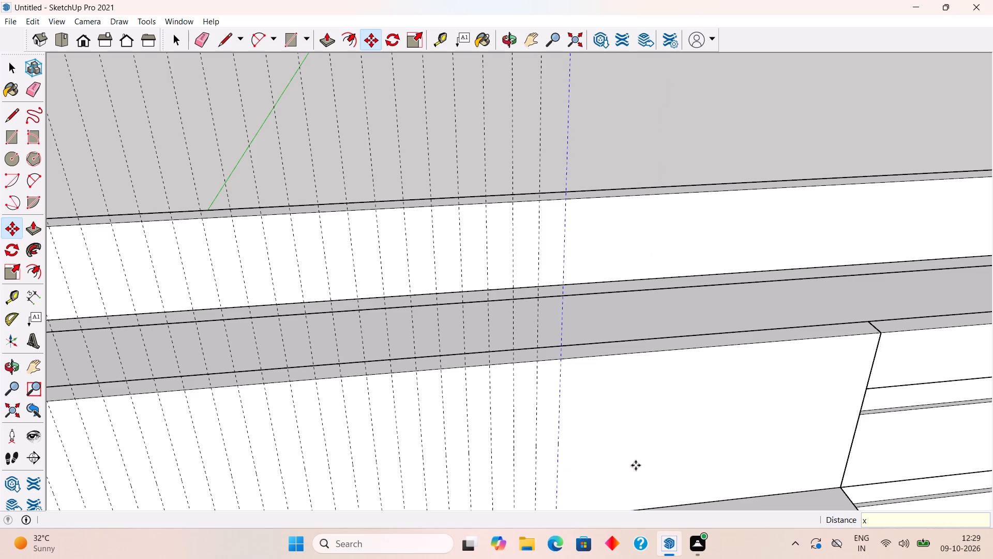
key("1")
key("0")
key("Return")
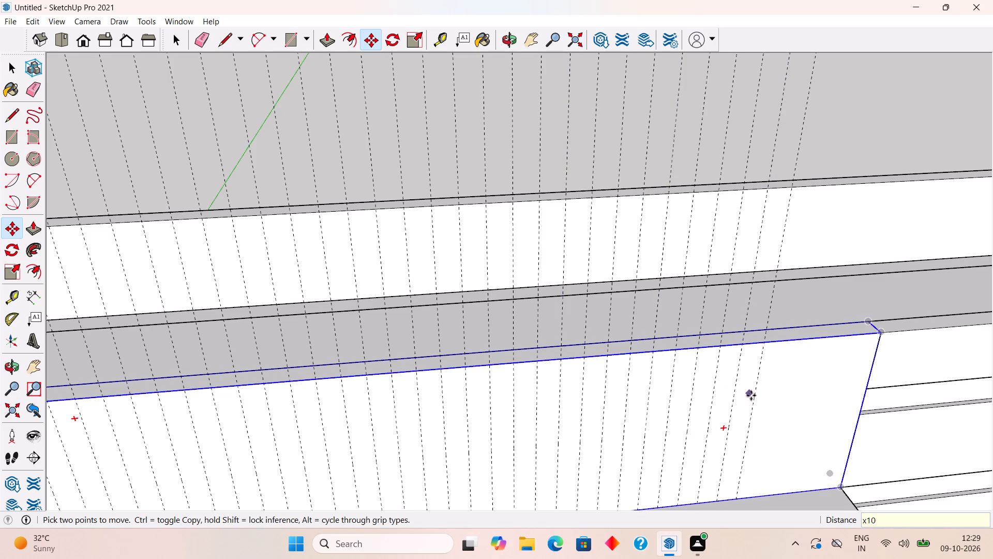
key("space")
Copy the new last guide at 2" spacing, repeated 5 times, toward the panel end at the grooved strip.
left_click(754, 399)
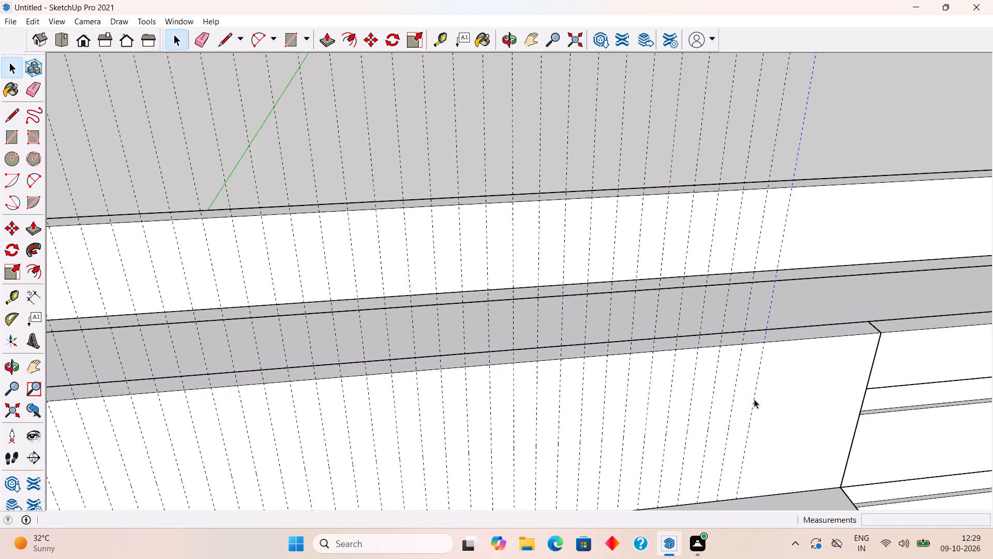
key("m")
left_click(754, 399)
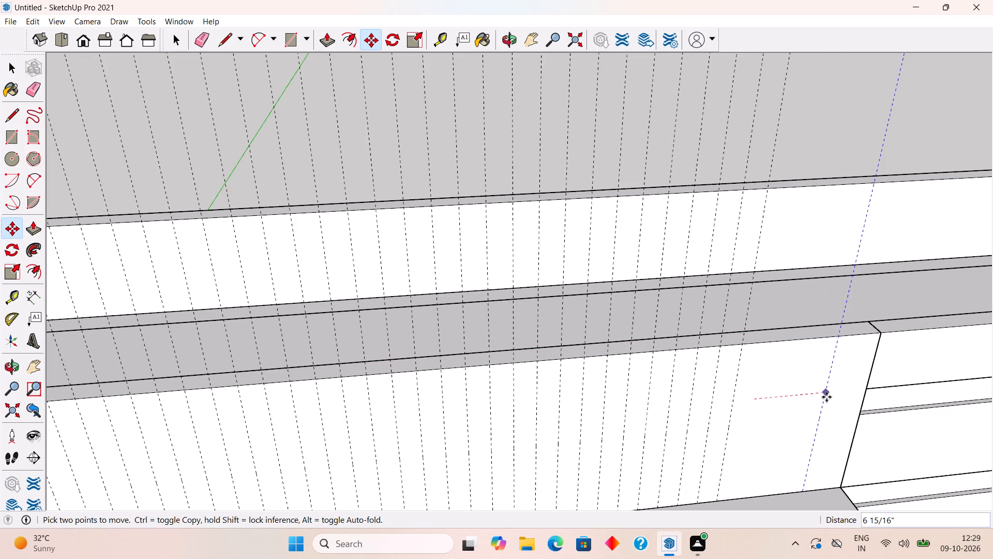
type("2\"")
key("Return")
key("x")
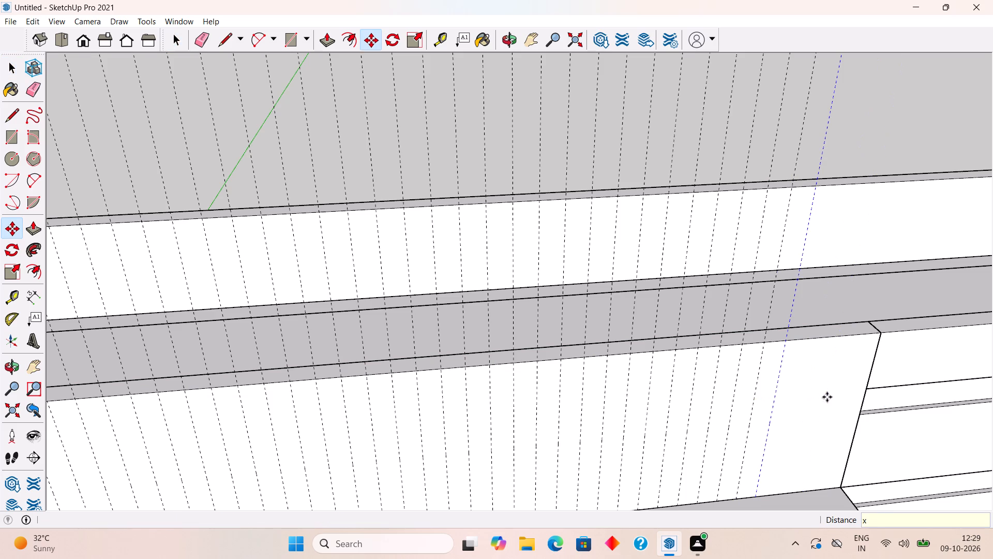
key("5")
key("Return")
key("space")
Inside the panel group, draw two 2" by 1' 6" rectangles in alternate guide divisions, starting at the first guide from the rounded-edge end.
scroll(827, 397, "down", 10)
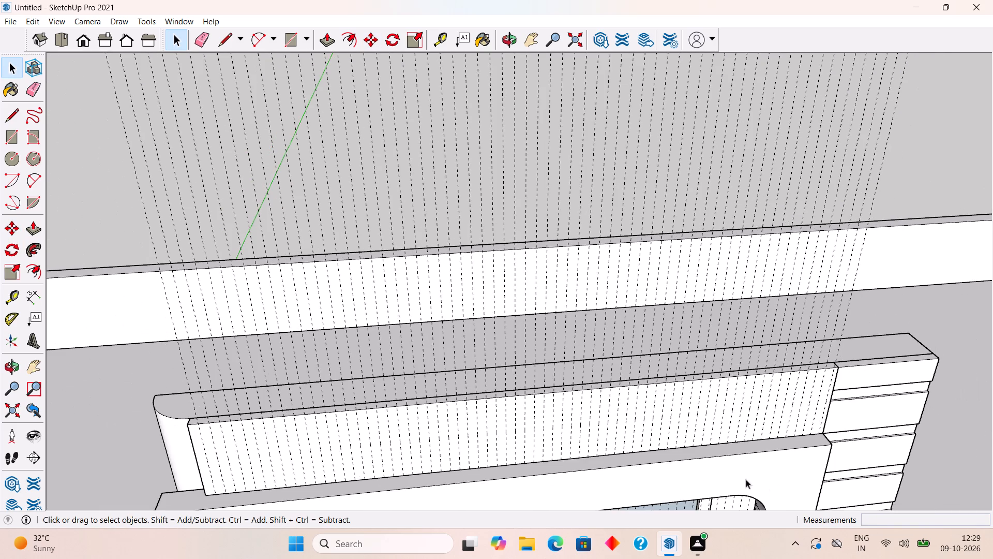
scroll(441, 437, "down", 1)
middle_click_drag(257, 475, 262, 435)
scroll(262, 435, "up", 2)
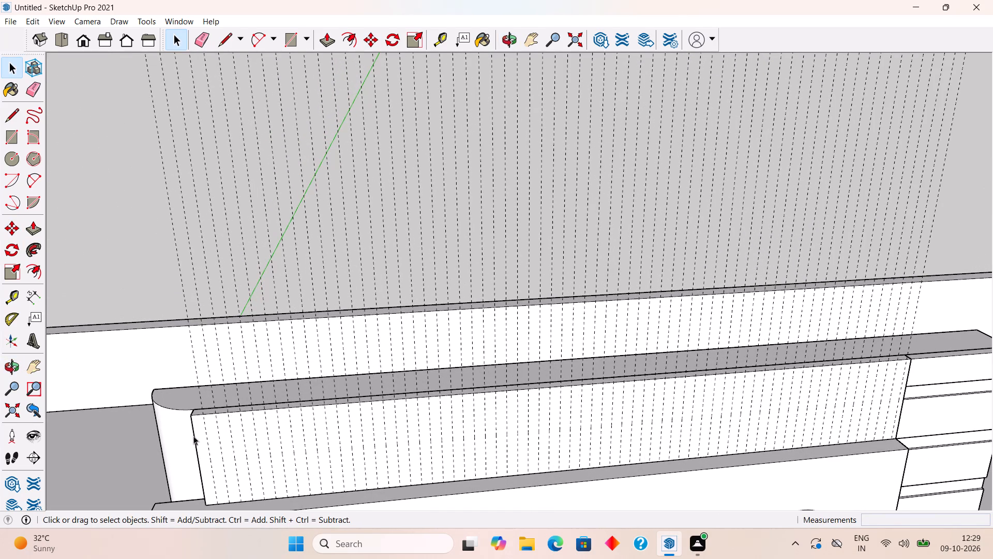
key("r")
key("space")
triple_click(240, 446)
scroll(315, 540, "up", 1)
scroll(364, 391, "down", 5)
scroll(392, 493, "up", 6)
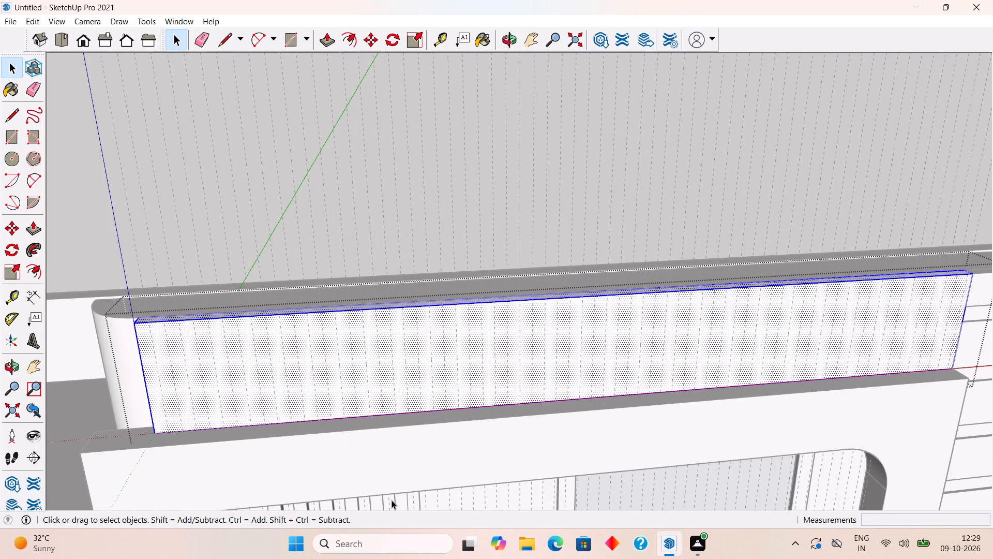
scroll(962, 385, "up", 1)
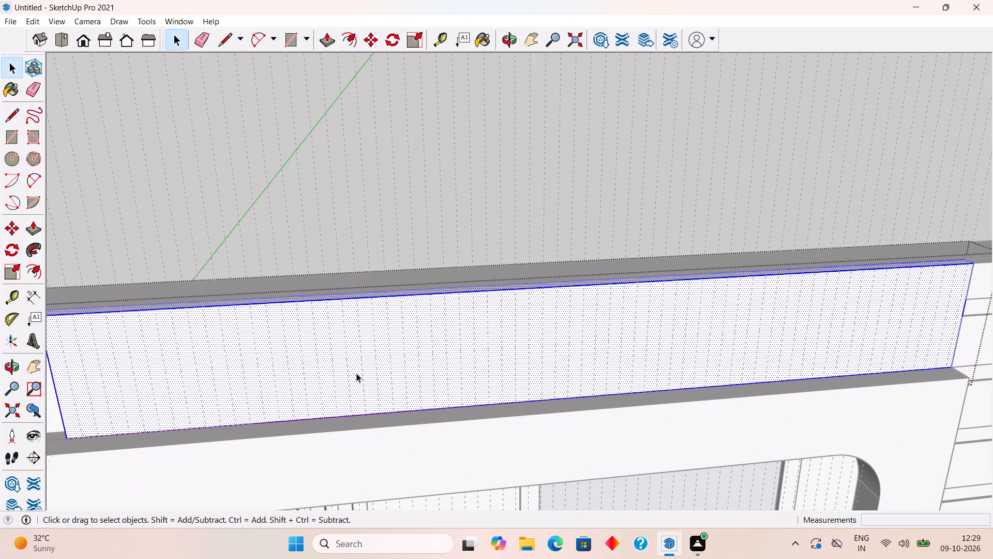
key("r")
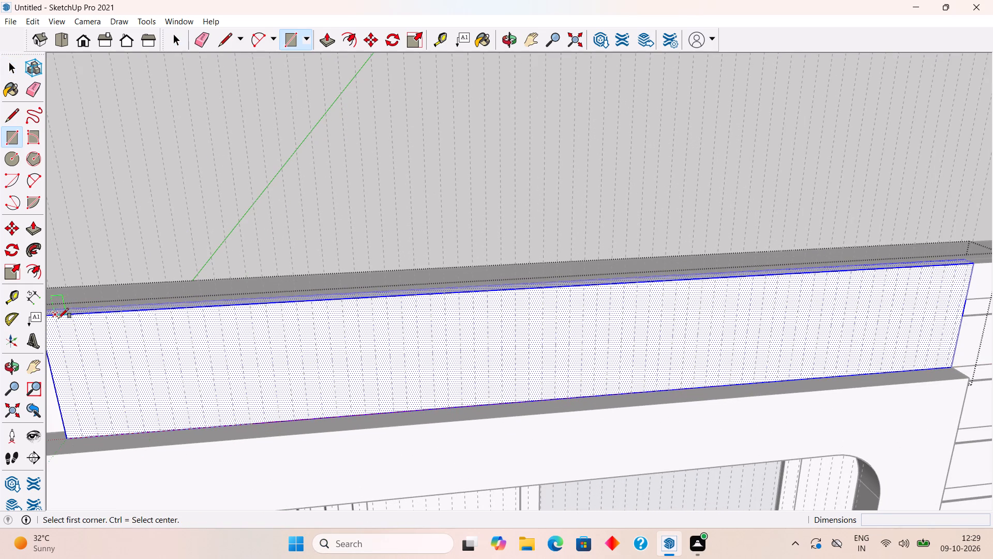
left_click(58, 317)
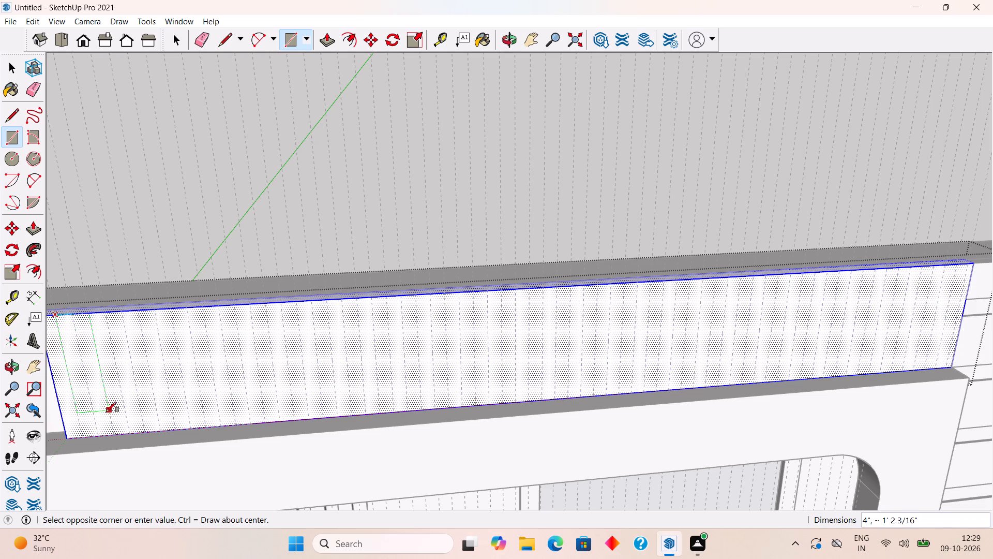
scroll(96, 426, "up", 4)
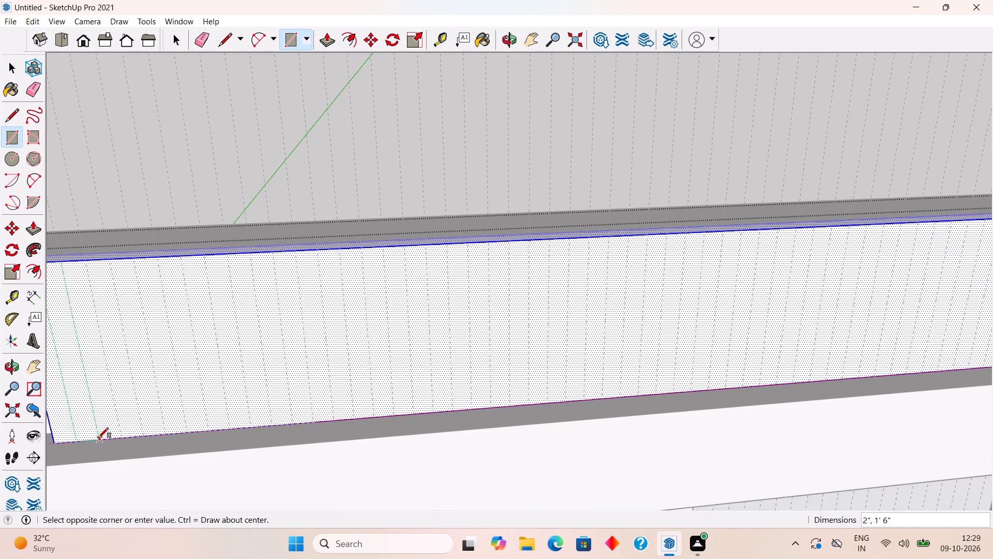
left_click(98, 438)
left_click(87, 261)
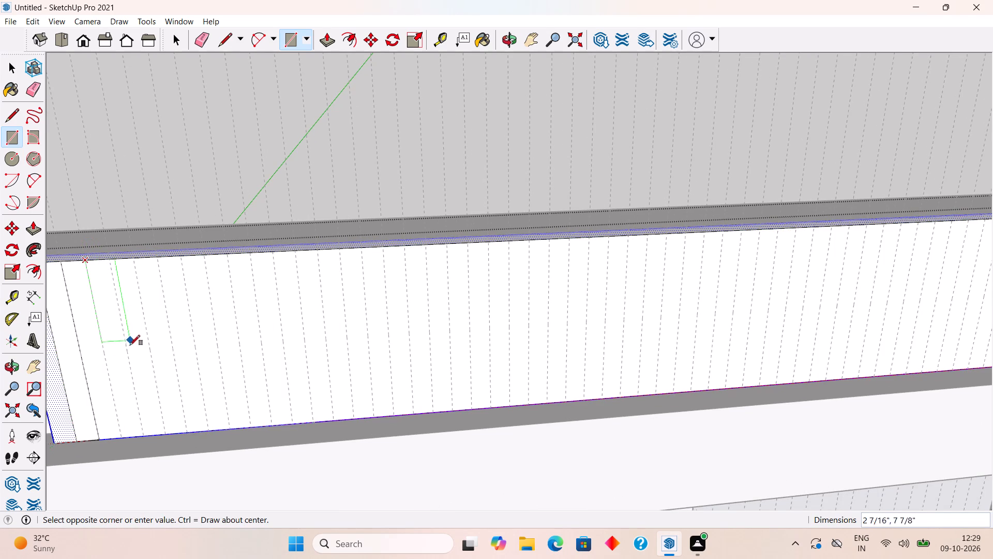
left_click(141, 432)
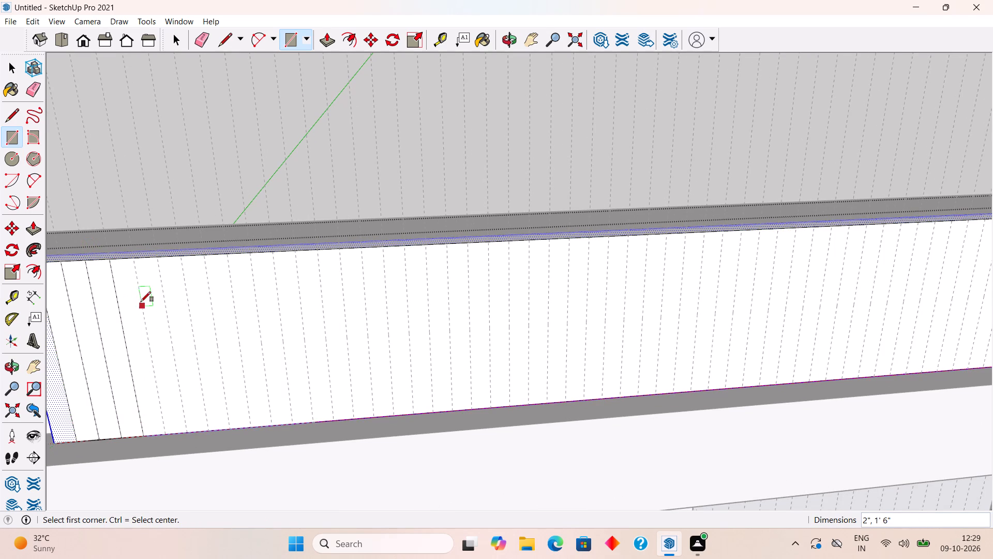
Draw three more 2" by 1' 6" rectangles on the panel face in the following alternate guide divisions.
left_click(138, 261)
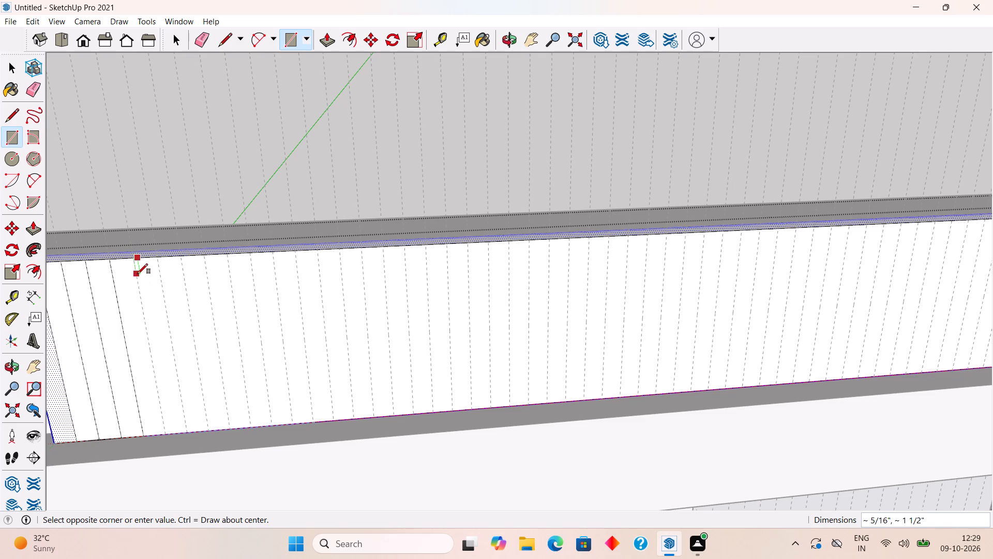
key("space")
key("r")
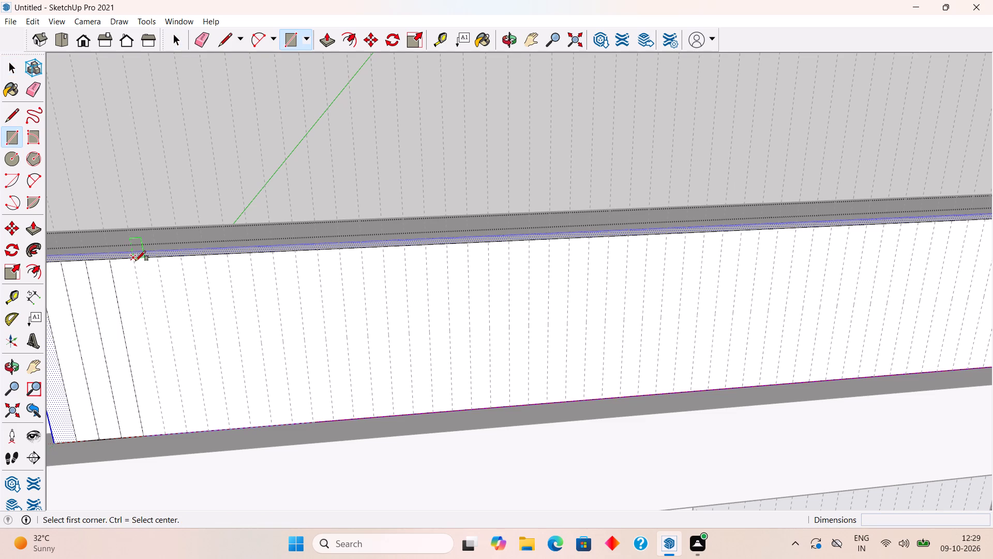
left_click(136, 261)
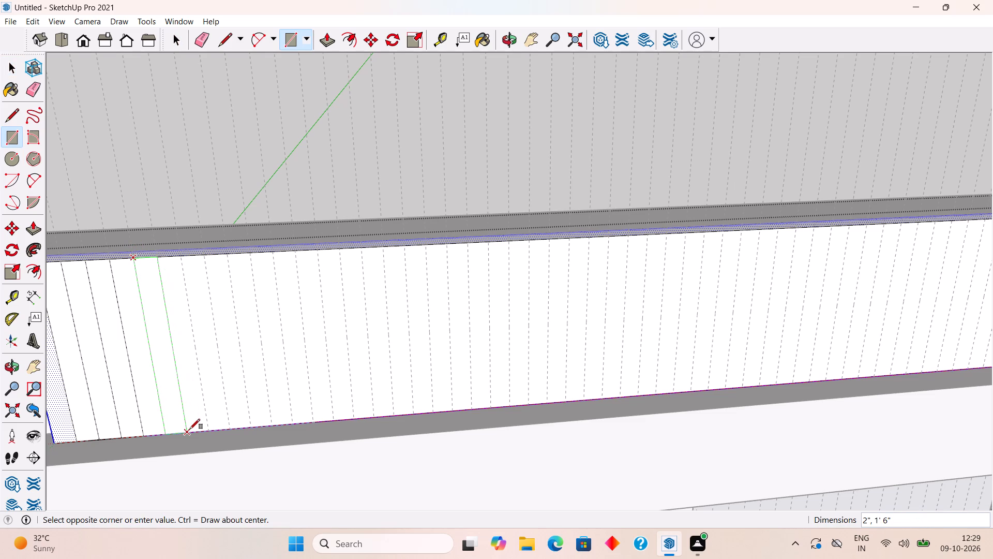
left_click(189, 431)
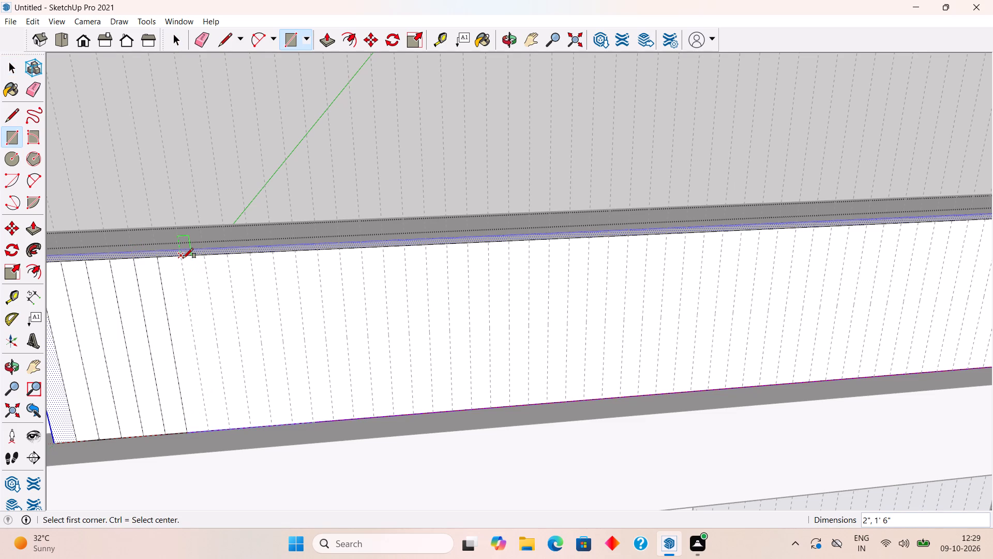
left_click(183, 258)
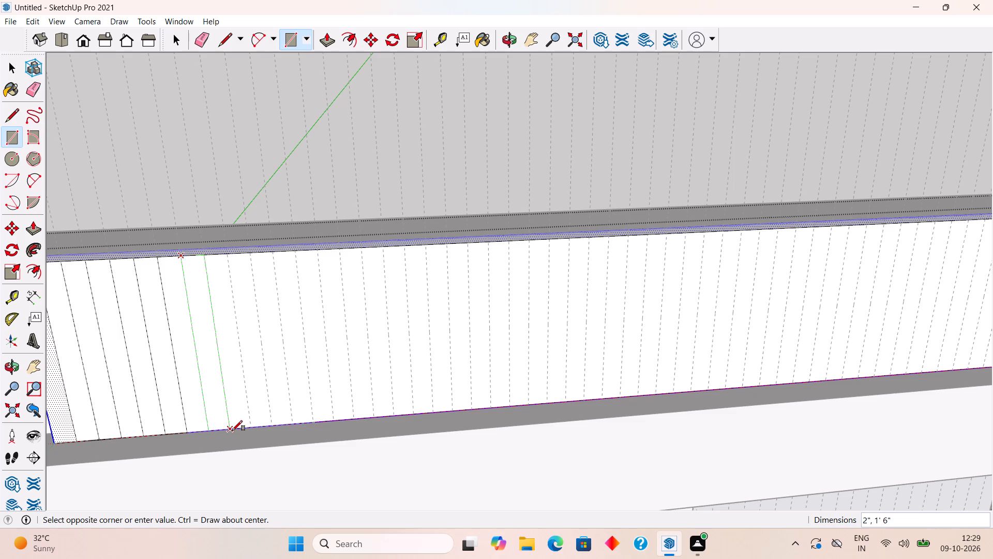
left_click(232, 431)
left_click(228, 254)
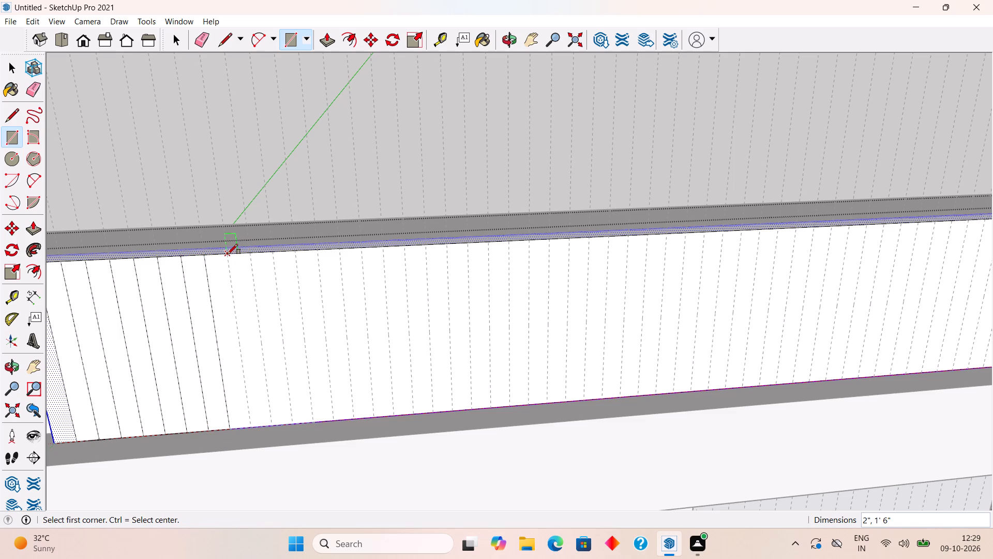
left_click(275, 423)
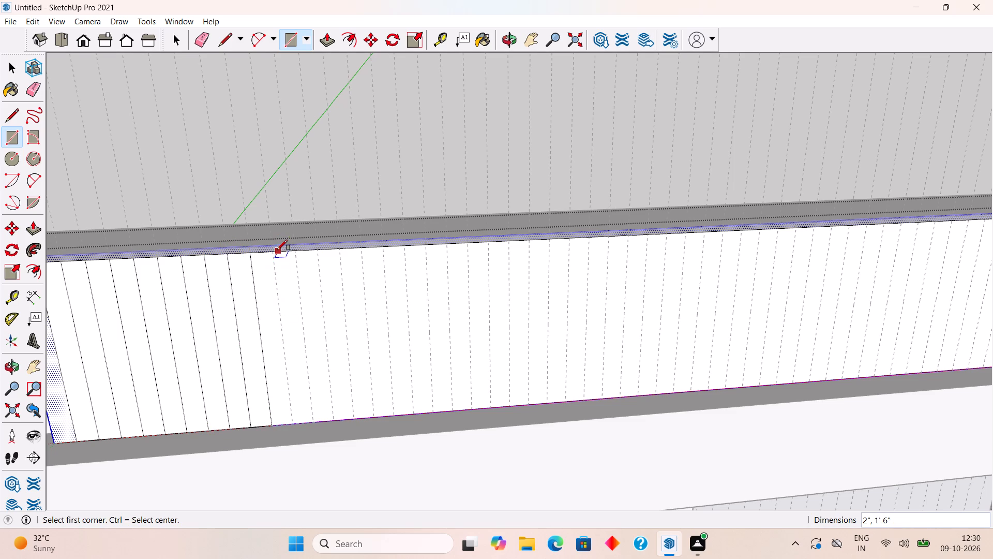
Draw four more 1' 6" high rectangles in the following alternate divisions, the first three 2" wide and the last about 2 7/16" wide.
left_click(274, 250)
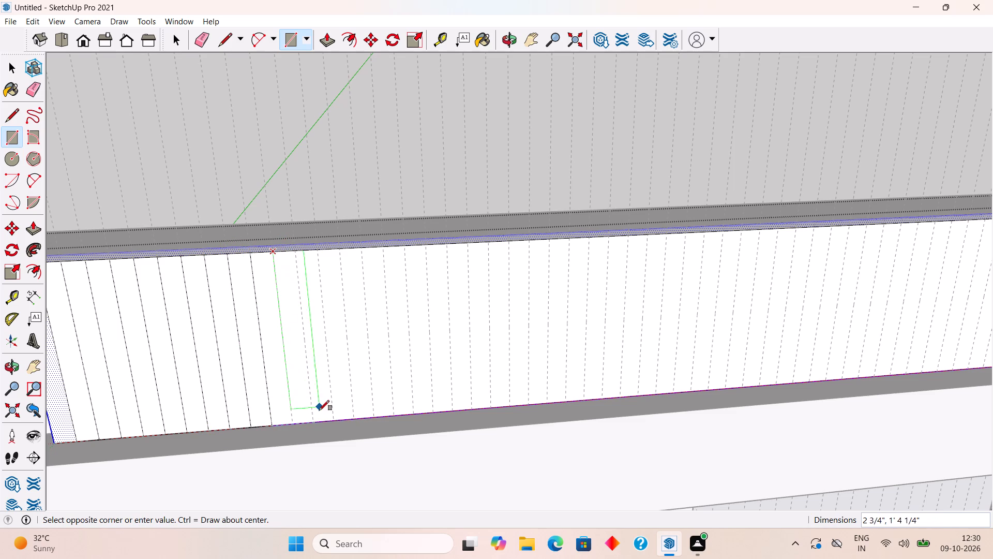
left_click(315, 421)
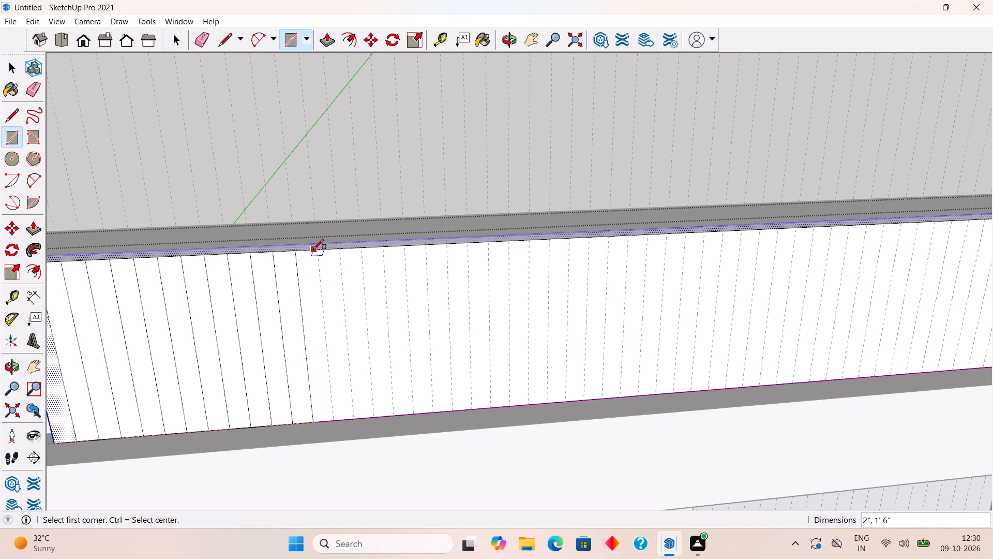
left_click(314, 249)
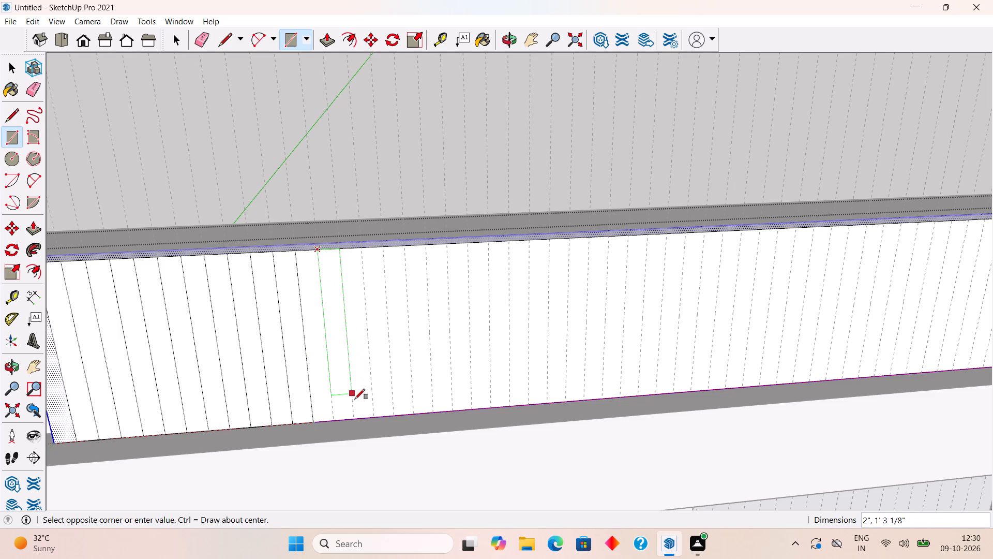
left_click(356, 418)
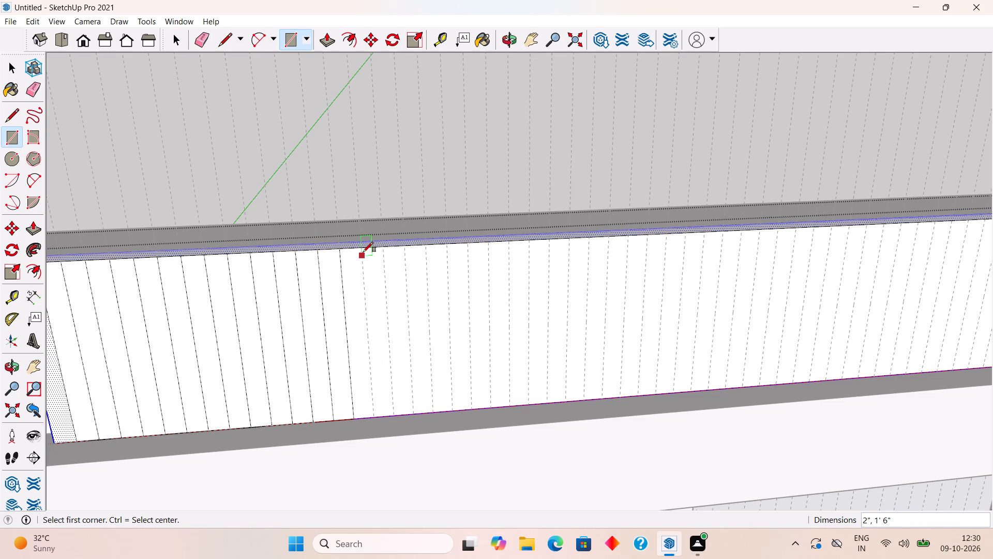
left_click(363, 248)
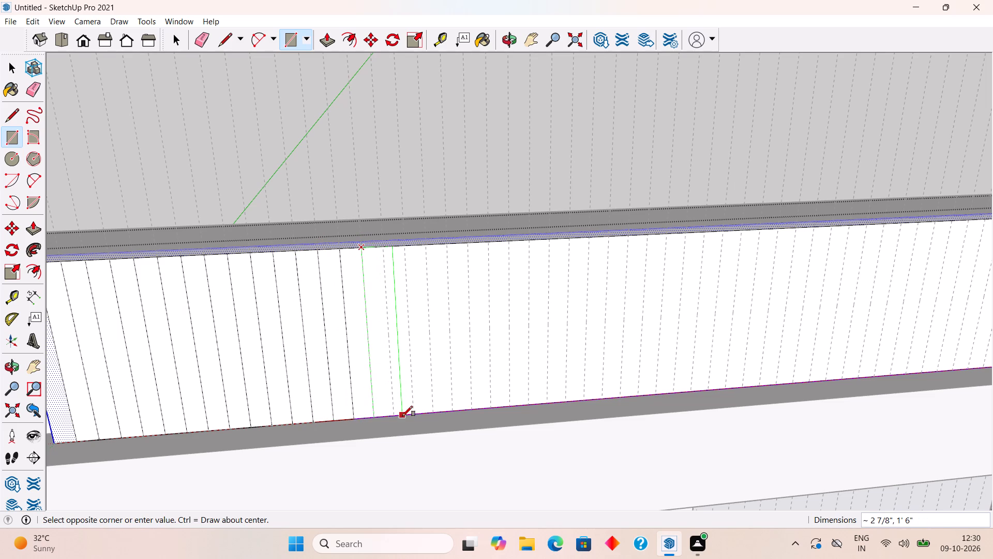
left_click(394, 415)
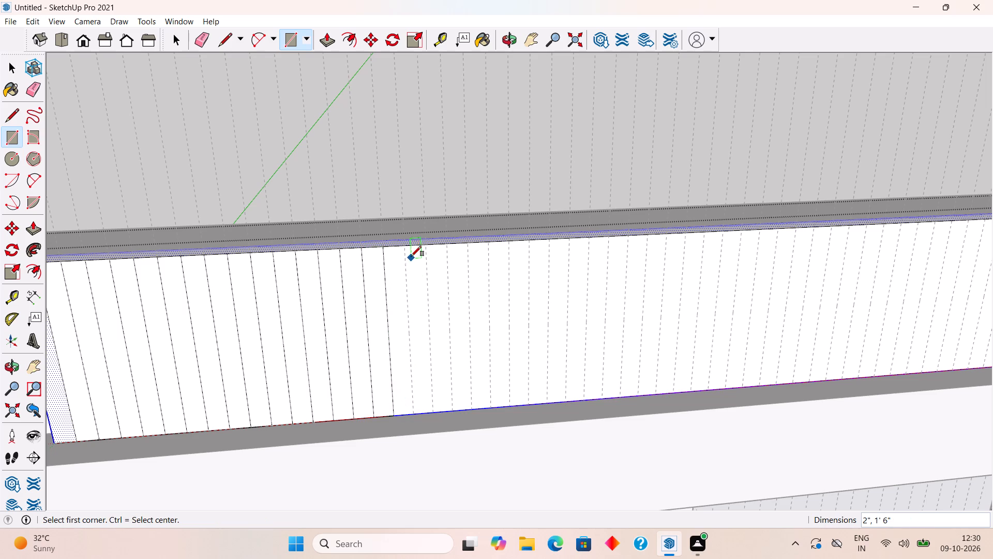
left_click(405, 248)
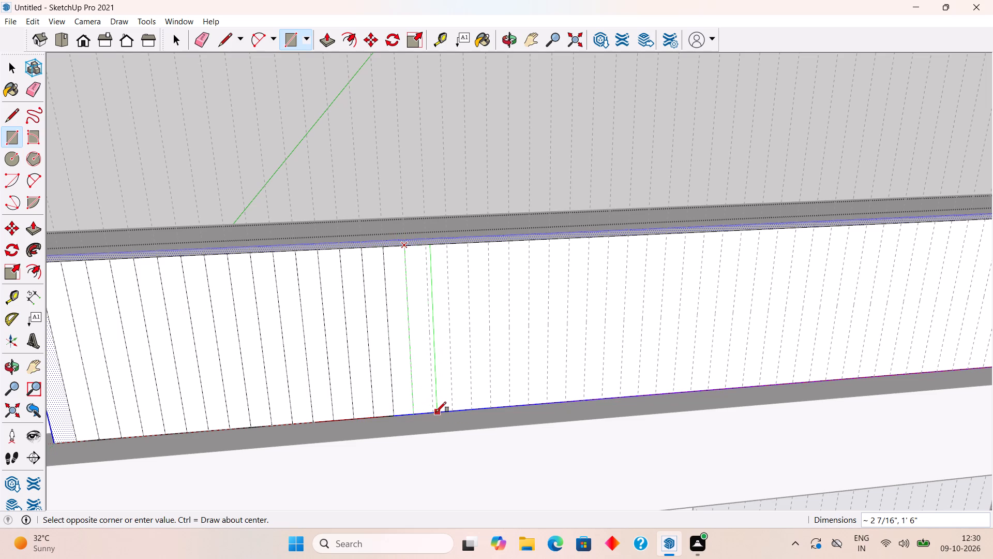
left_click(436, 412)
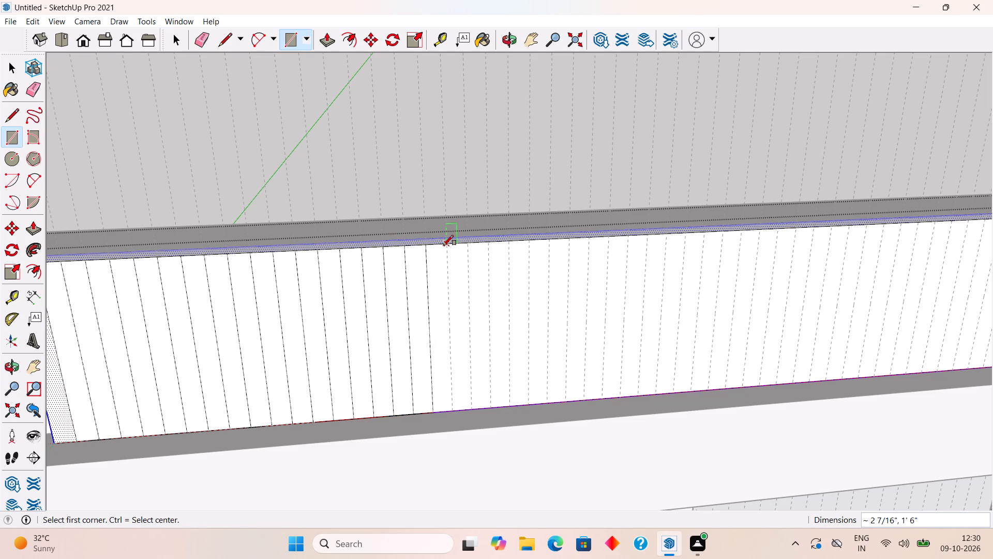
Draw four more 1' 6" high rectangles in the following alternate guide divisions, the first three 2" wide and the last about 2 7/16" wide.
left_click(443, 245)
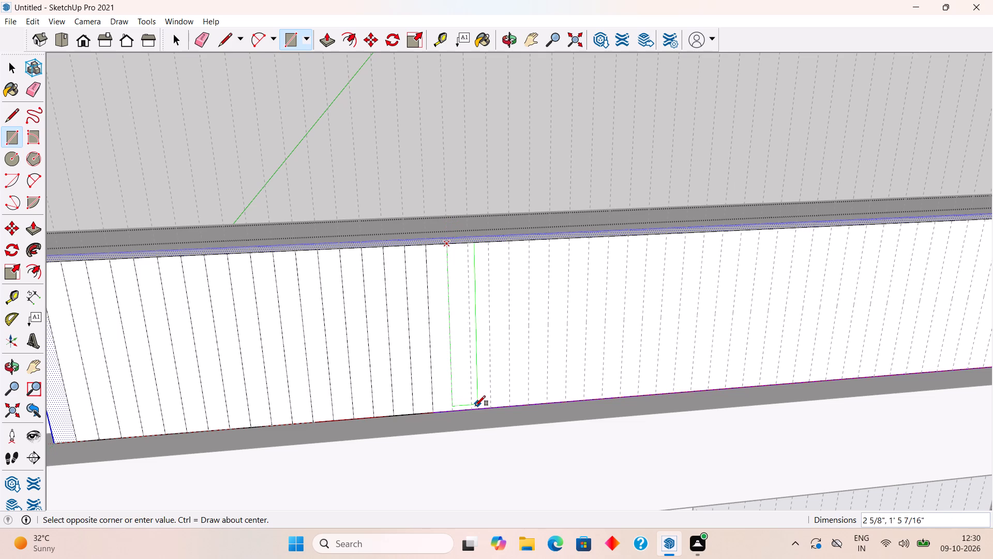
left_click(474, 406)
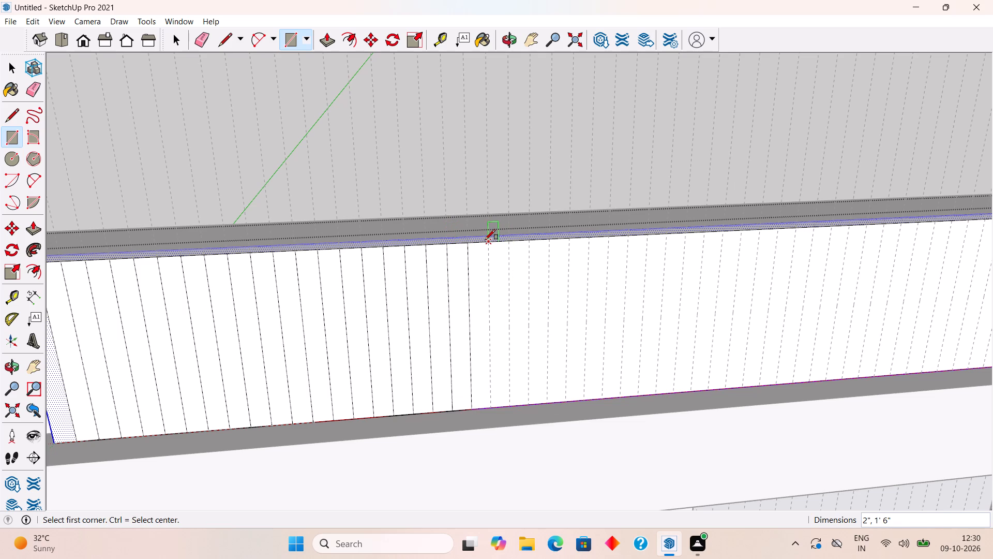
left_click(485, 240)
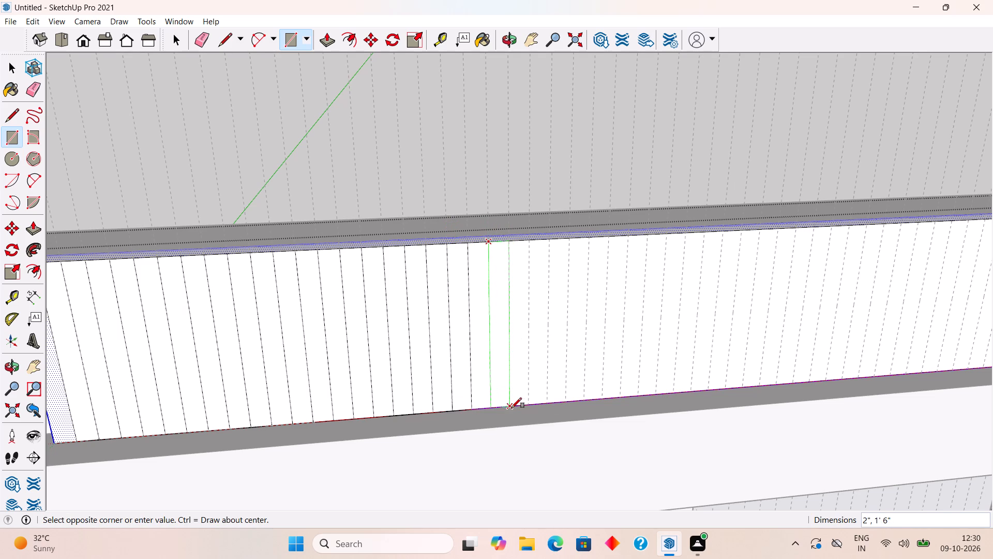
left_click(511, 408)
left_click(531, 241)
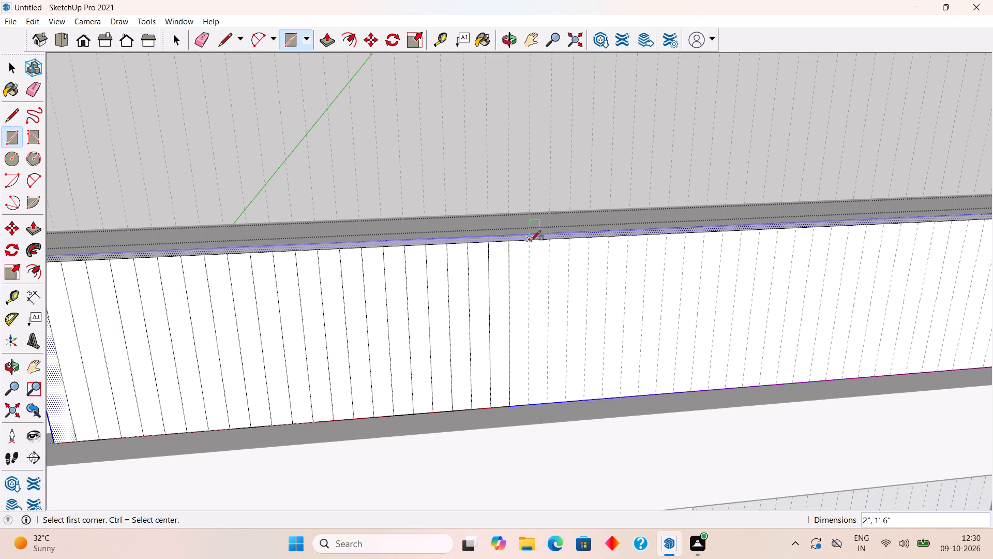
left_click(549, 401)
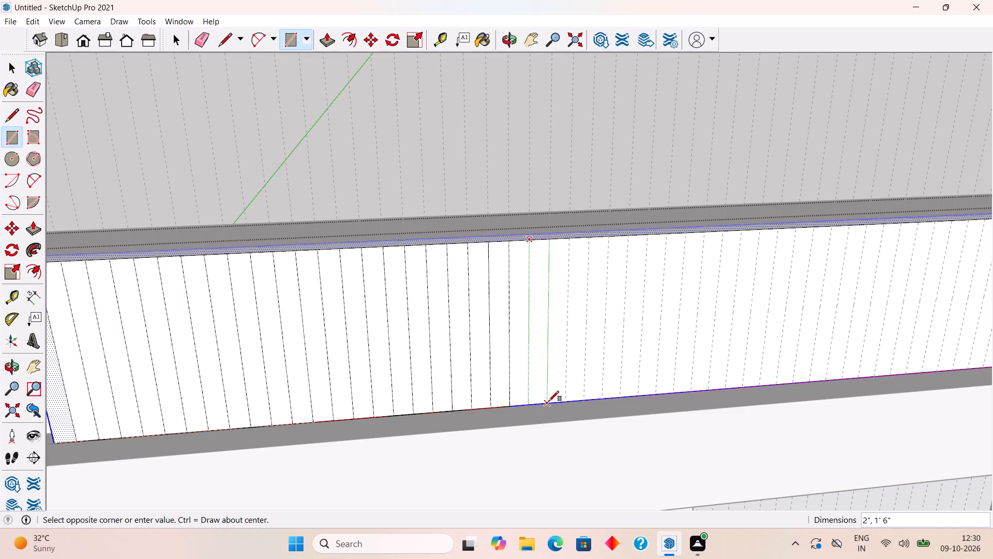
left_click(571, 241)
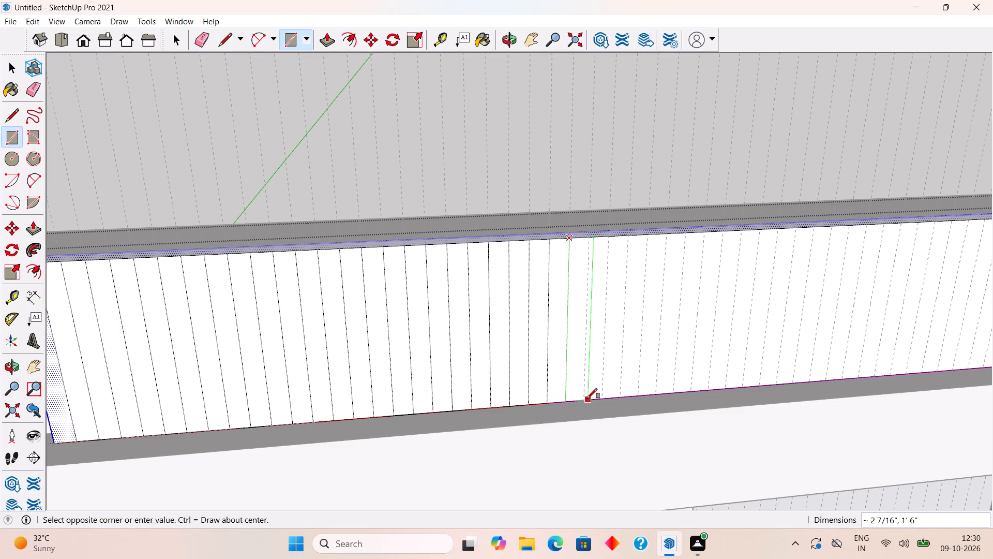
left_click(587, 399)
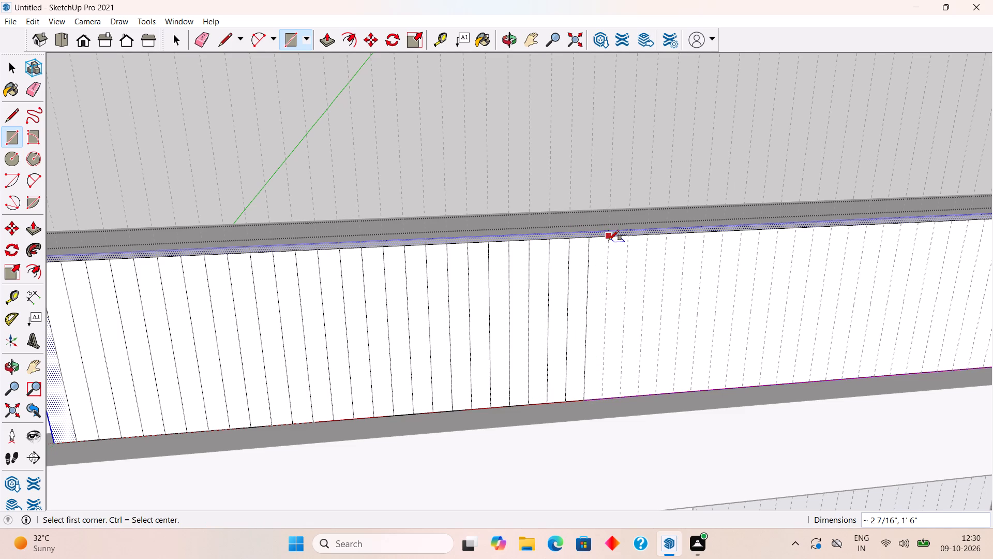
Continue along the panel face with six more 2" by 1' 6" rectangles in the following alternate guide divisions.
left_click(610, 239)
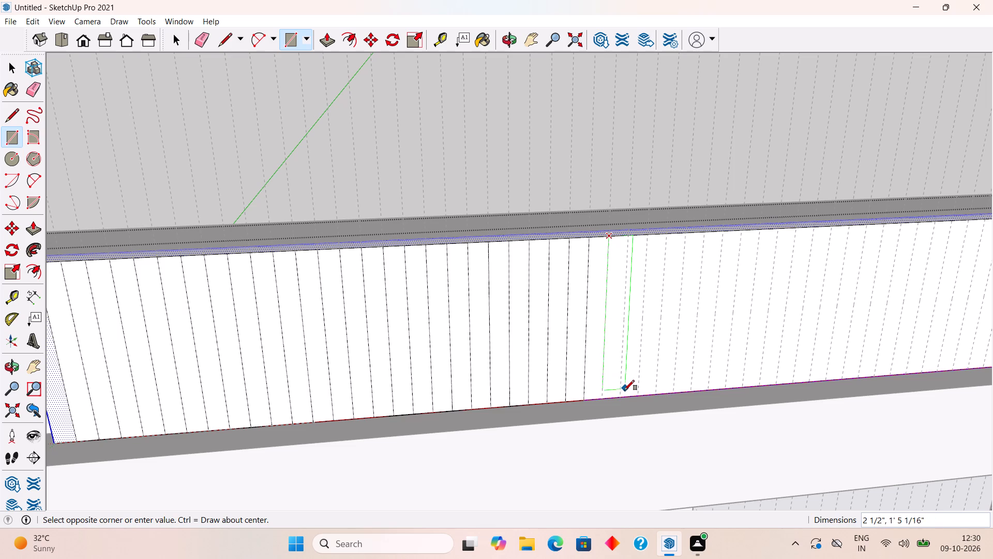
left_click(622, 395)
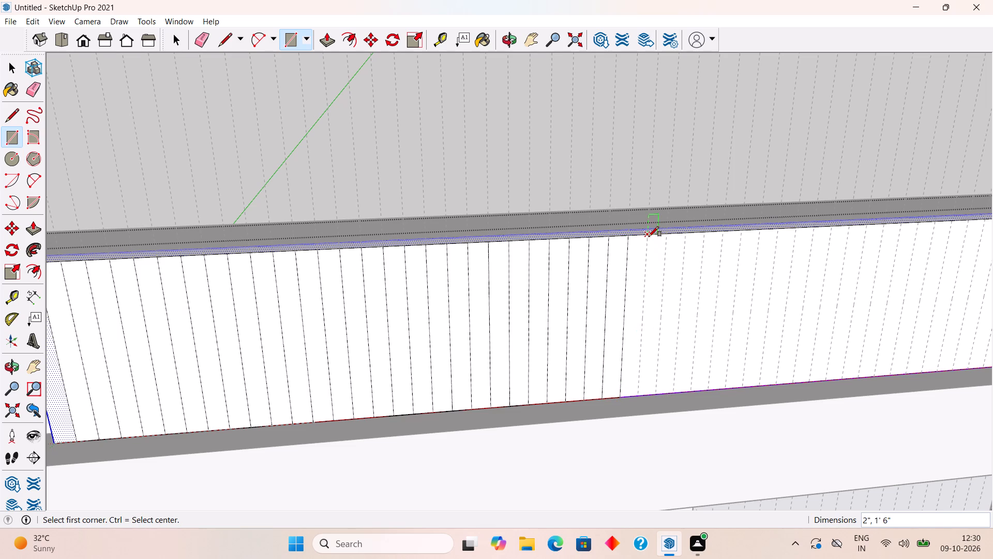
left_click(649, 237)
left_click(658, 392)
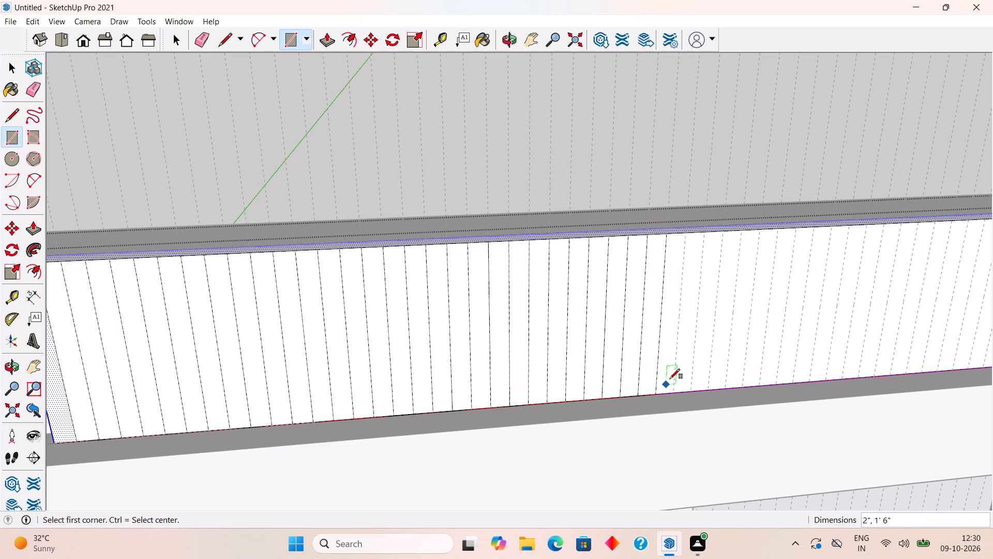
left_click(683, 235)
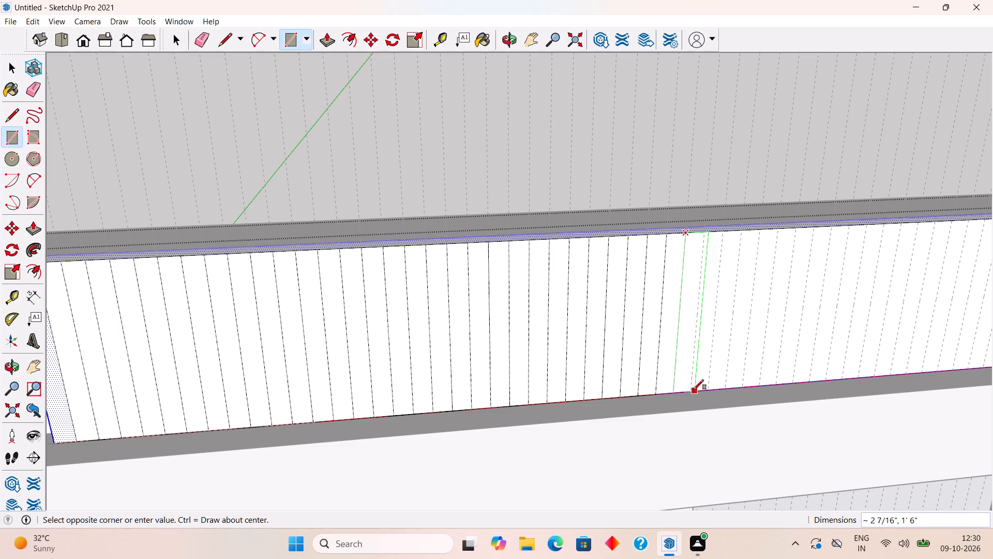
left_click(693, 387)
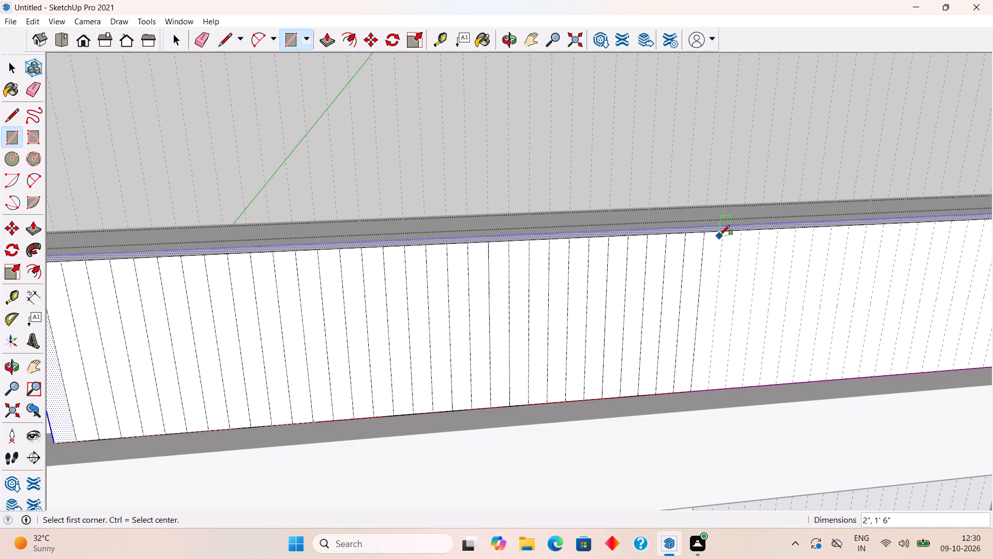
left_click(721, 233)
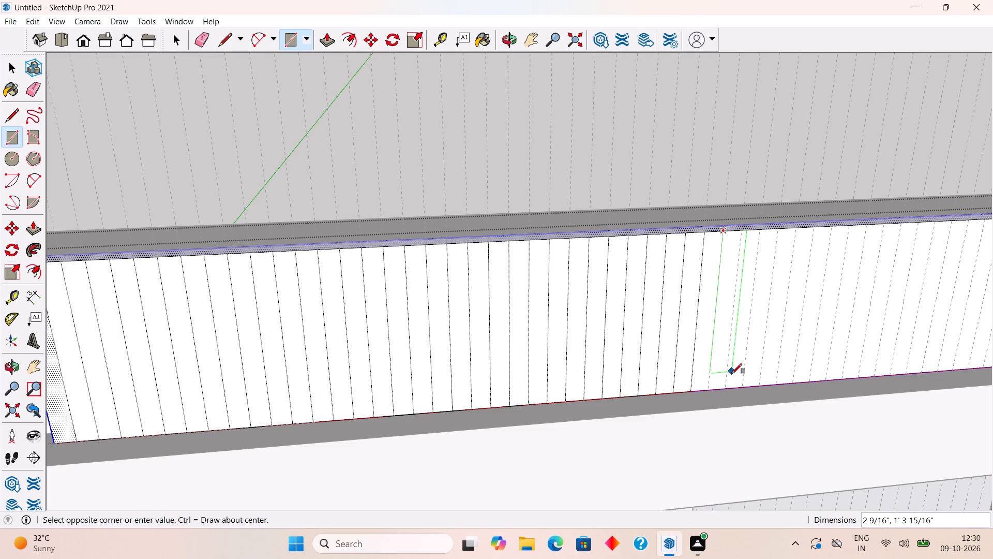
left_click(727, 389)
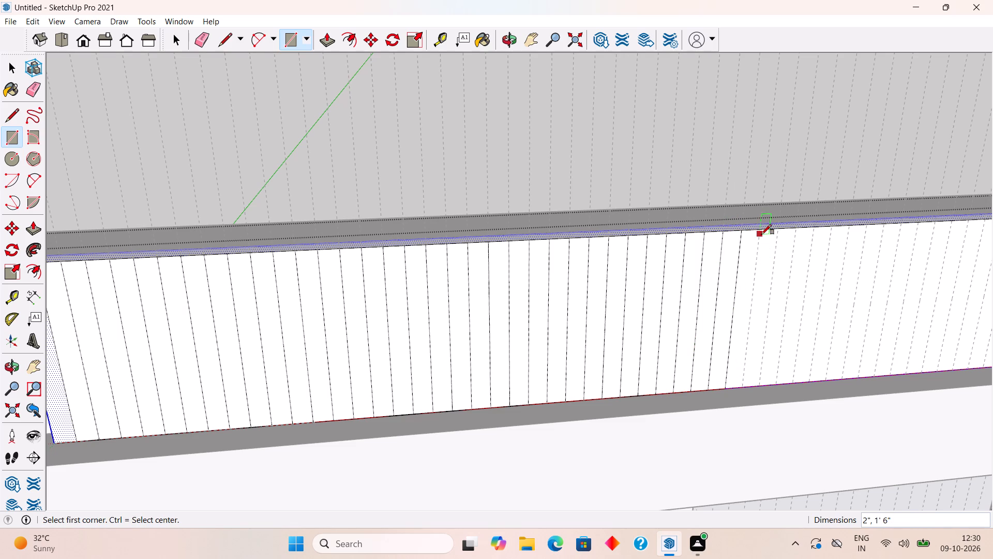
left_click(761, 232)
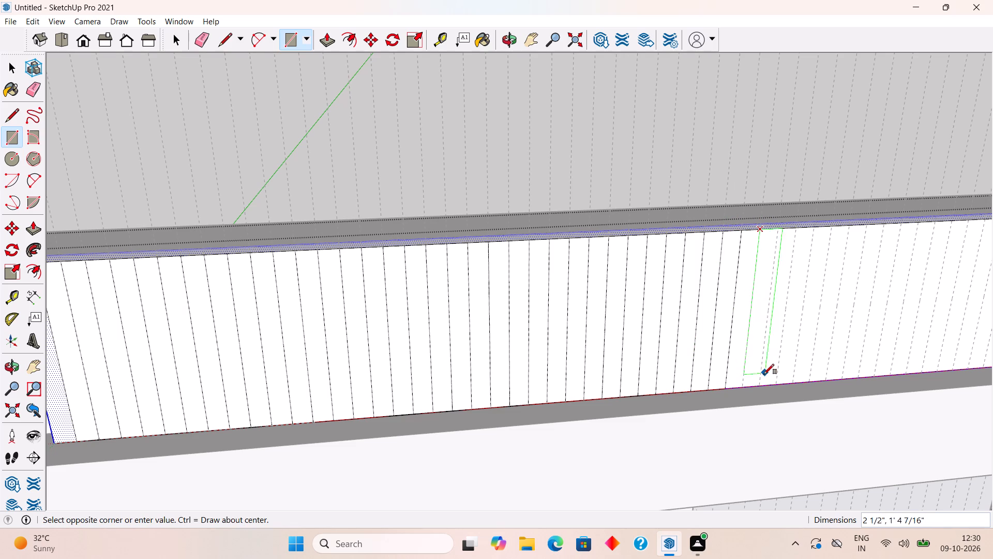
left_click(761, 385)
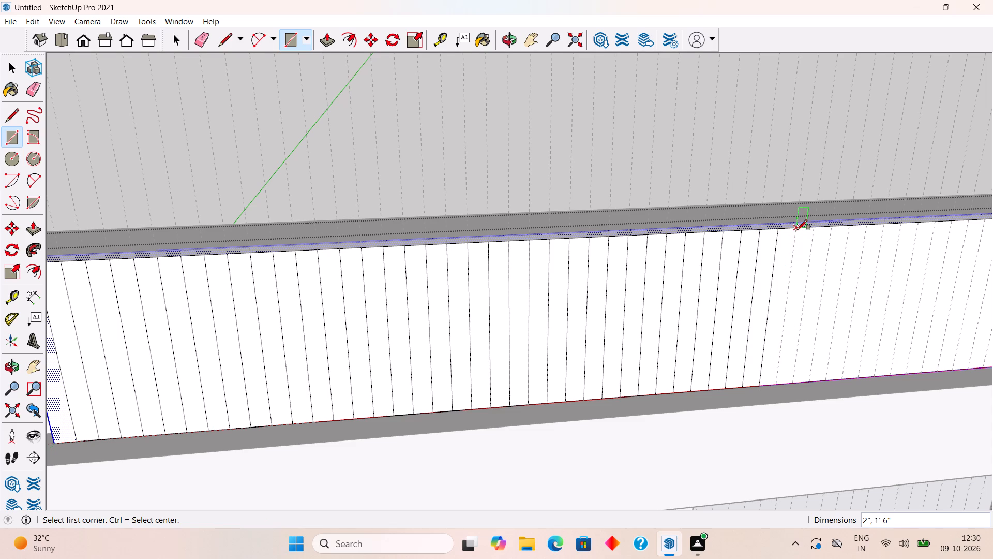
left_click(797, 230)
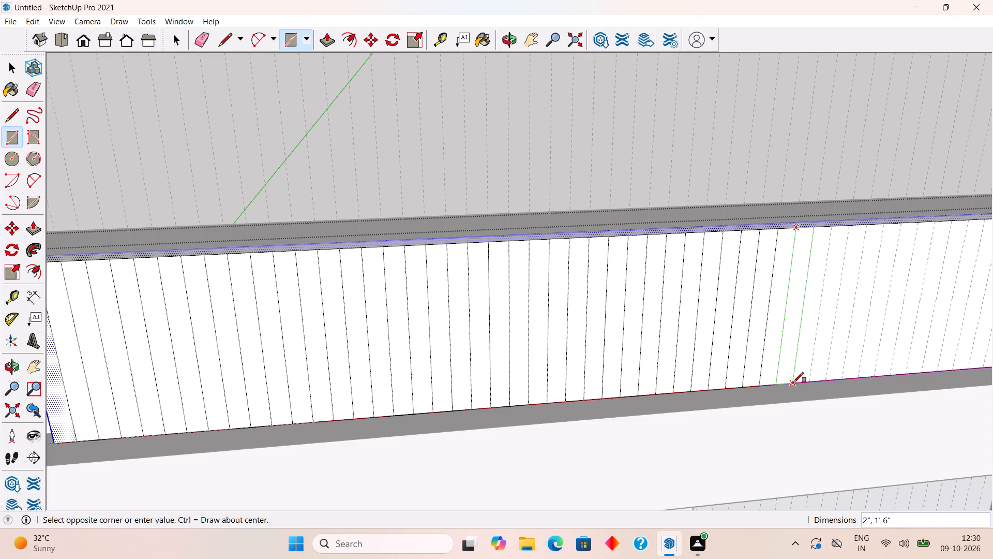
left_click(793, 383)
Add four 2" by 1' 6" rectangles in the next alternate guide divisions, working toward the panel's undivided end.
scroll(726, 346, "down", 5)
scroll(639, 295, "down", 5)
scroll(966, 301, "up", 5)
scroll(934, 334, "up", 4)
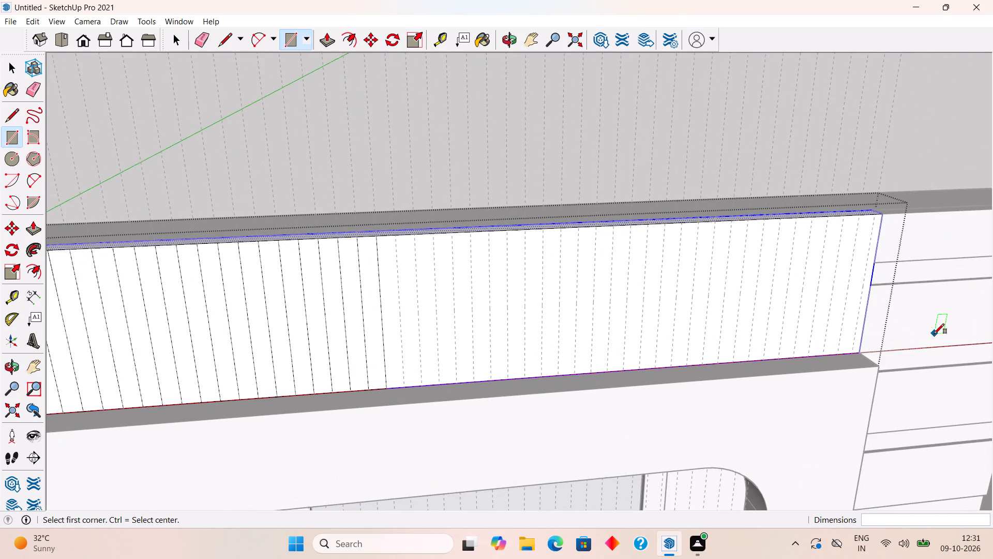
scroll(934, 334, "up", 2)
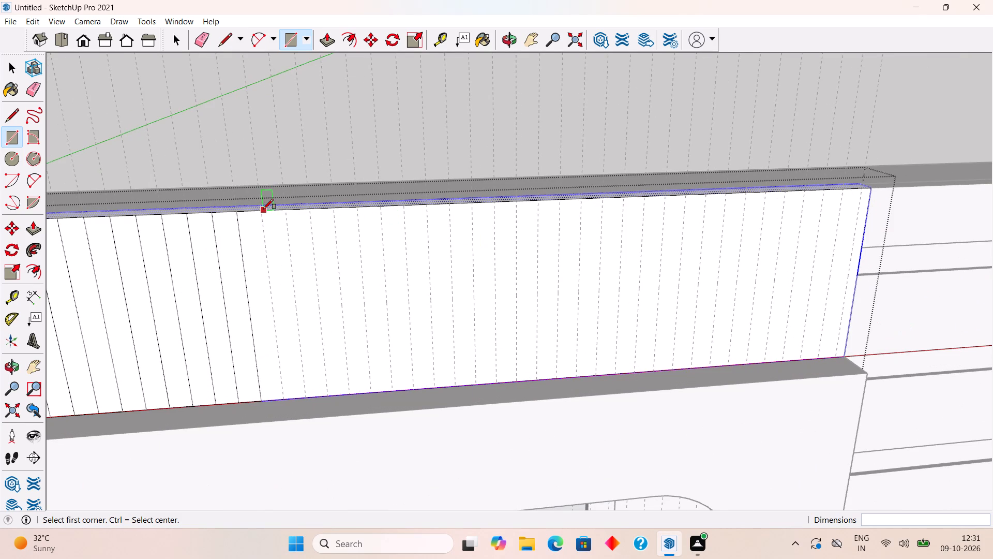
left_click(261, 211)
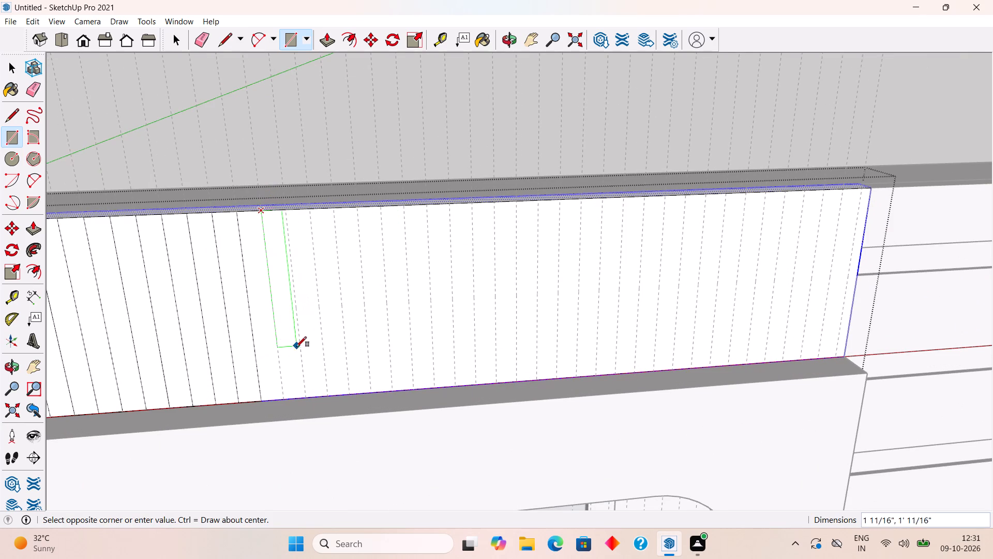
left_click(308, 399)
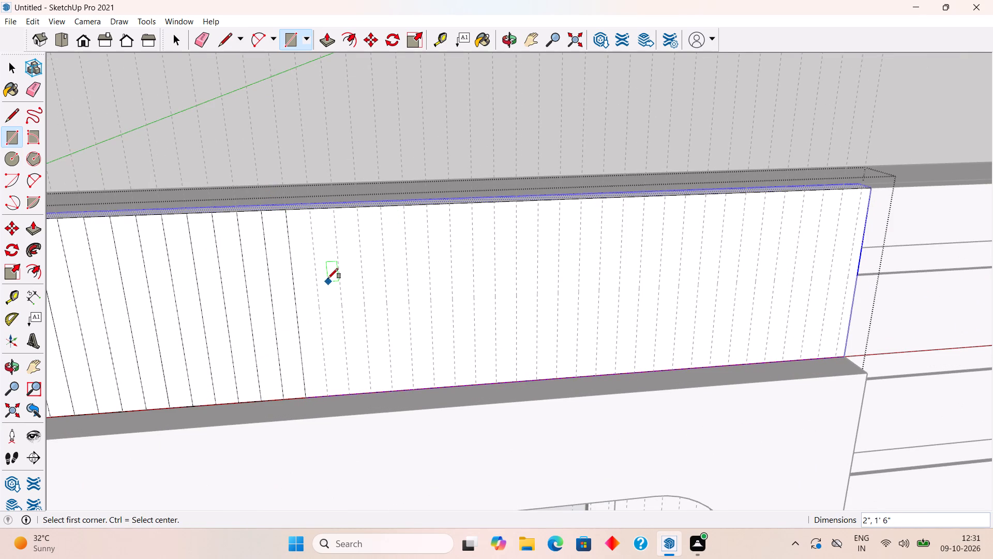
left_click(310, 208)
left_click(351, 392)
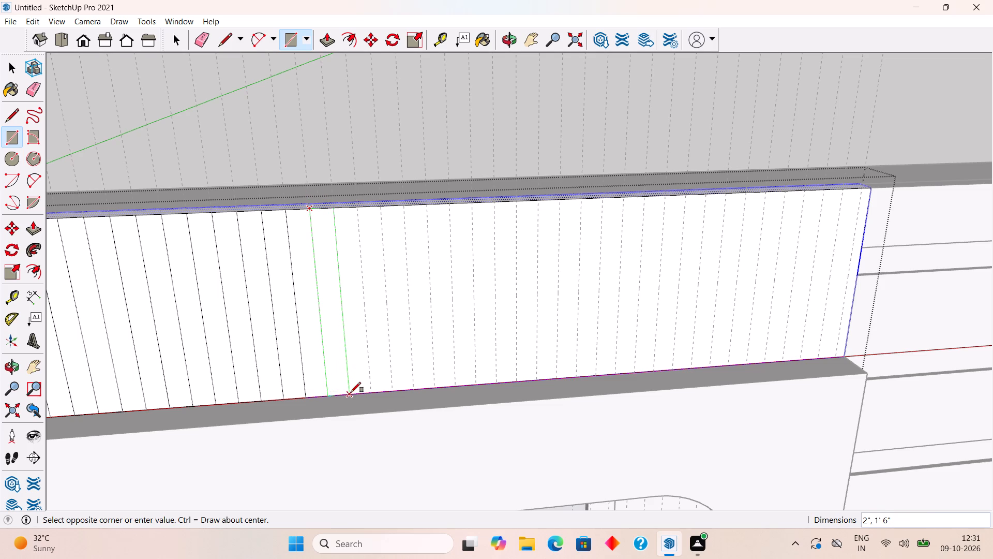
left_click(356, 208)
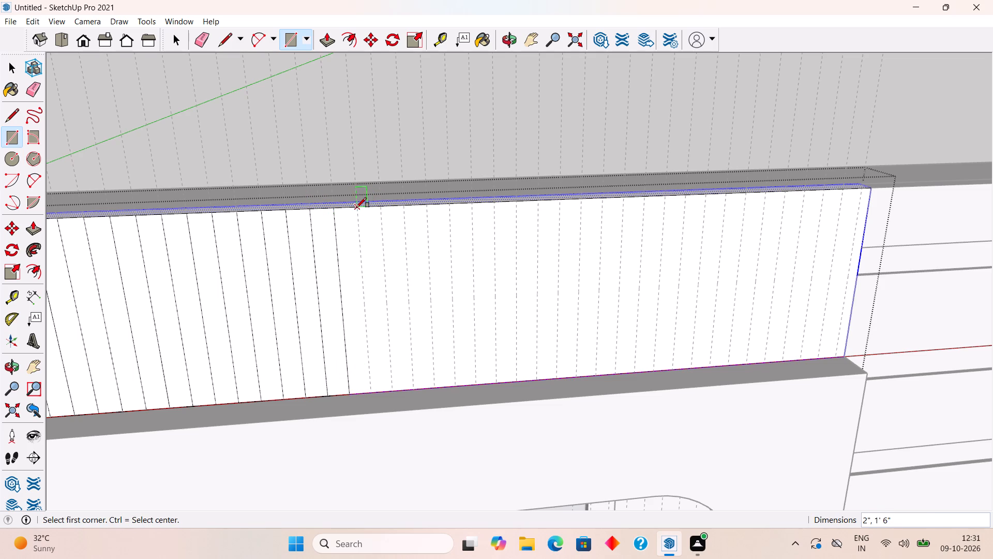
left_click(391, 390)
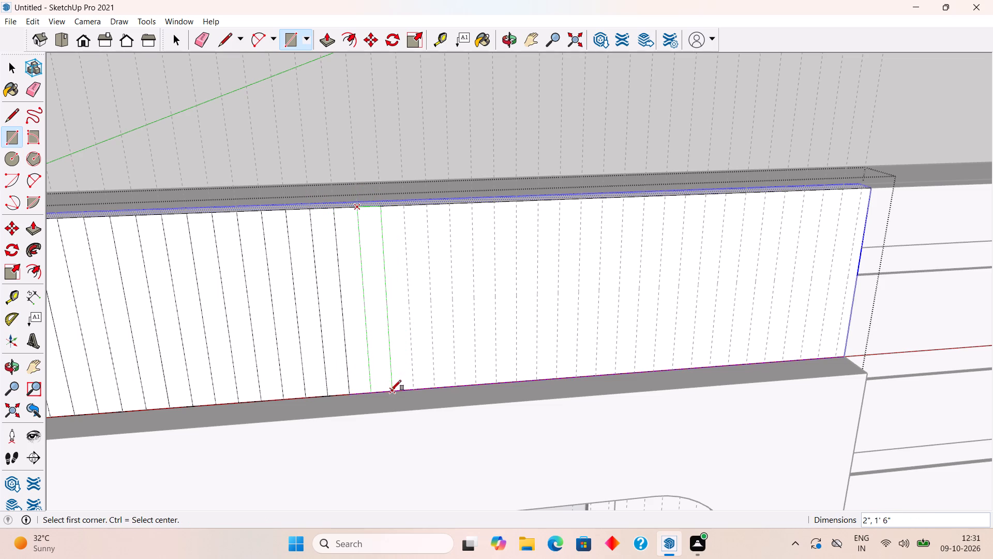
left_click(404, 208)
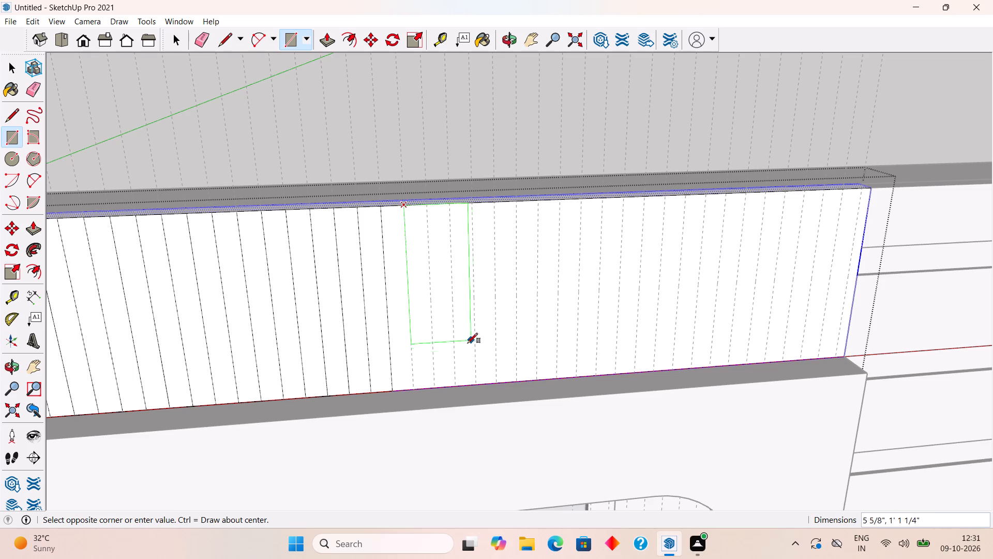
left_click(436, 387)
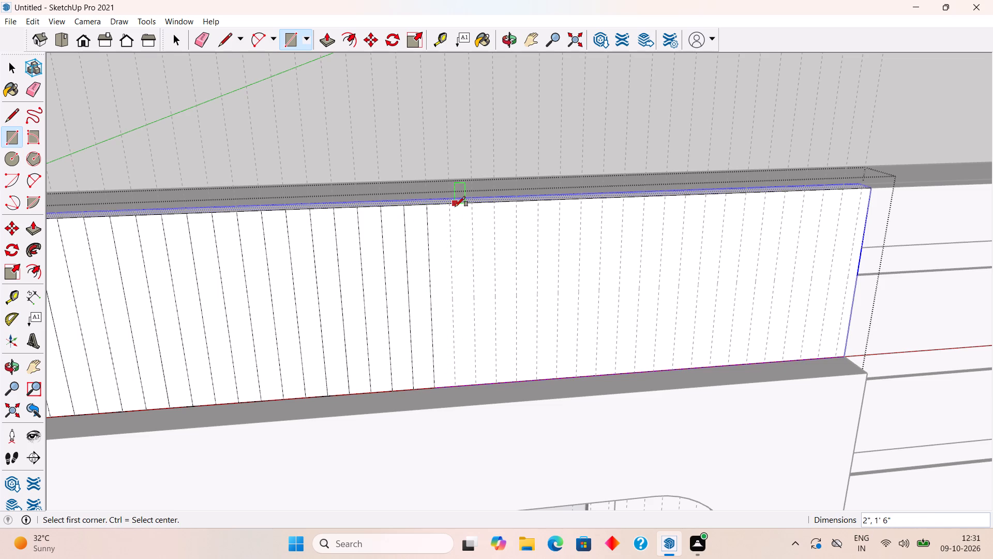
Draw another four 2" by 1' 6" rectangles in the following alternate guide divisions toward the panel's far end.
left_click(449, 204)
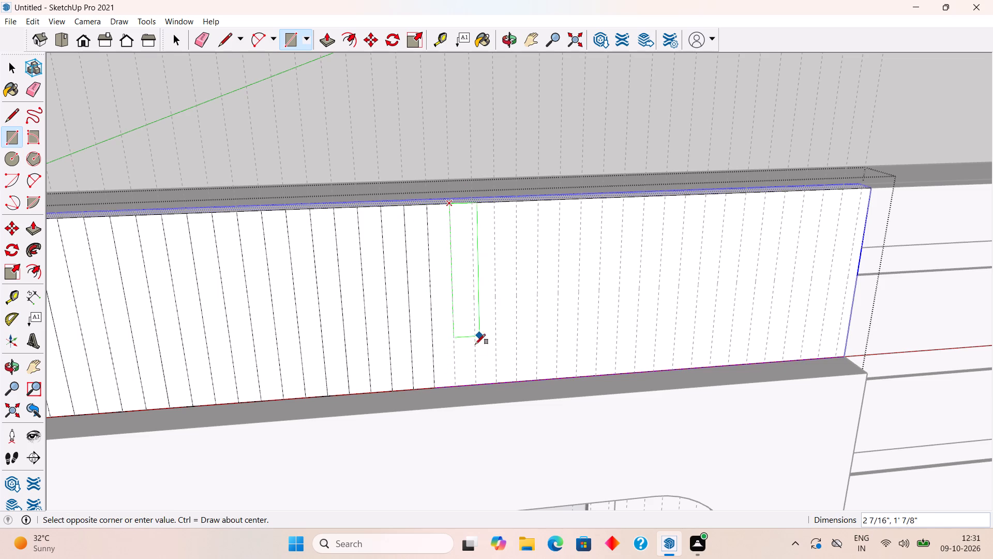
left_click(478, 386)
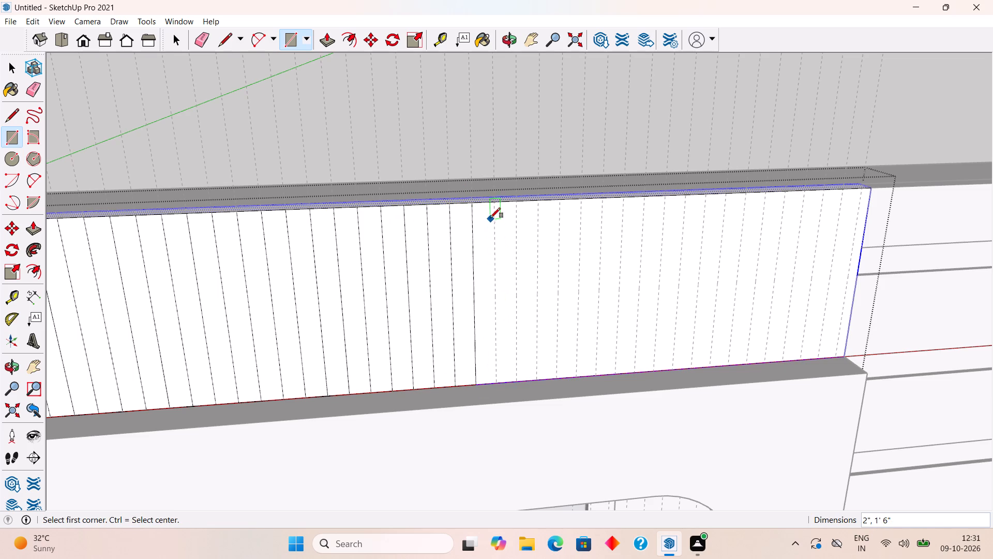
left_click(493, 203)
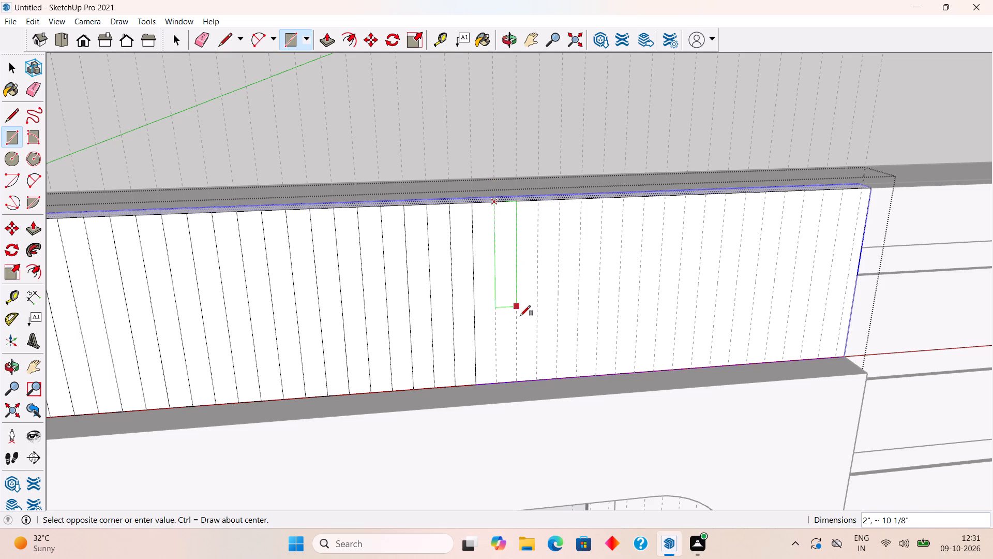
left_click(518, 380)
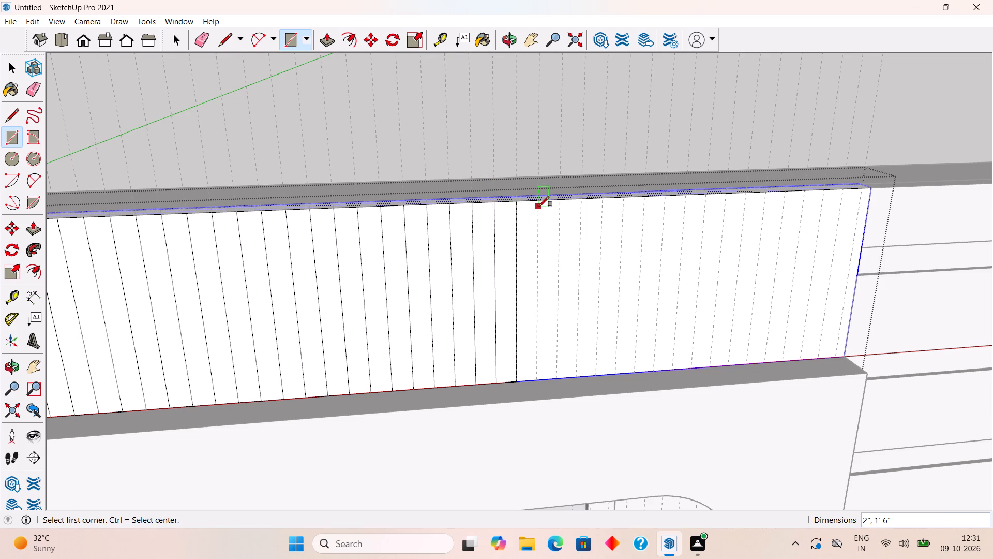
left_click(540, 202)
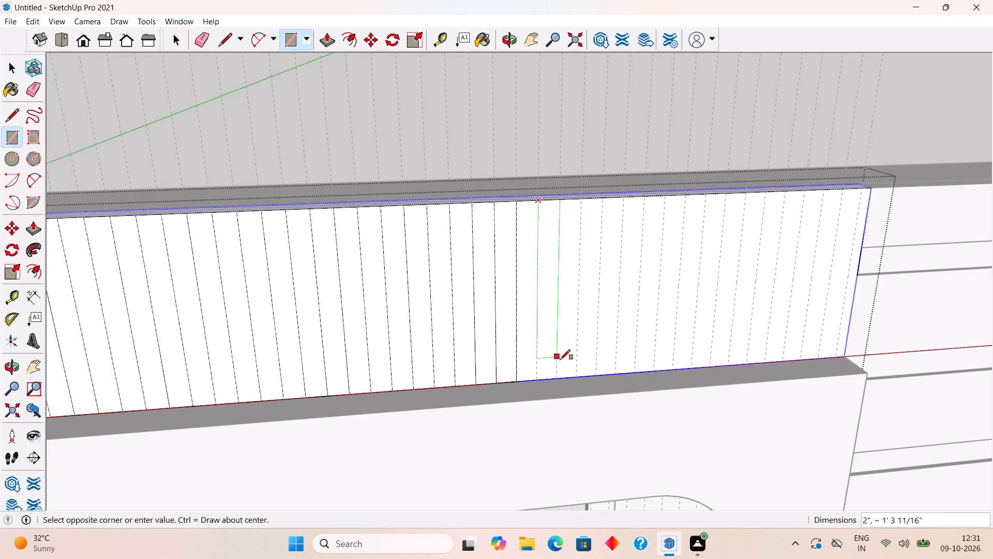
left_click(557, 378)
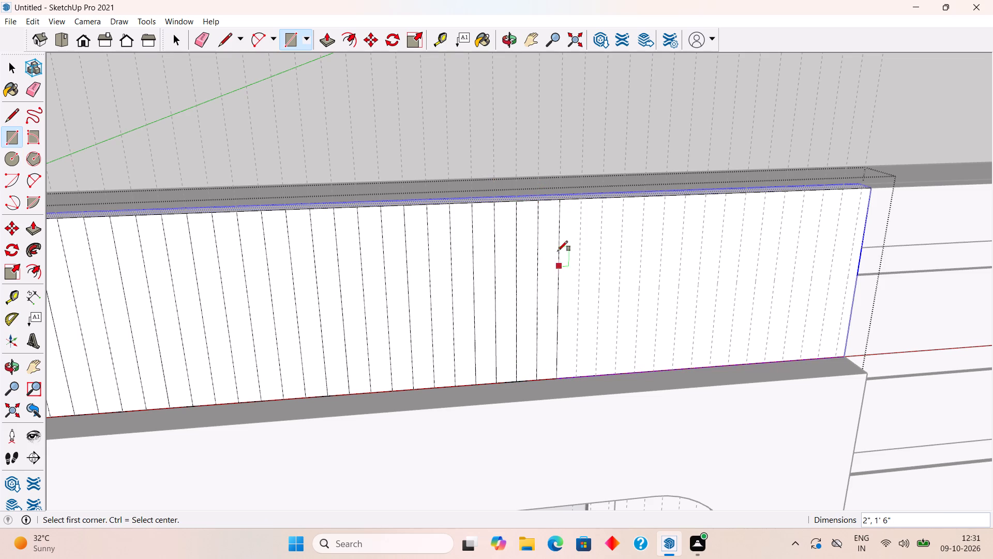
left_click(583, 200)
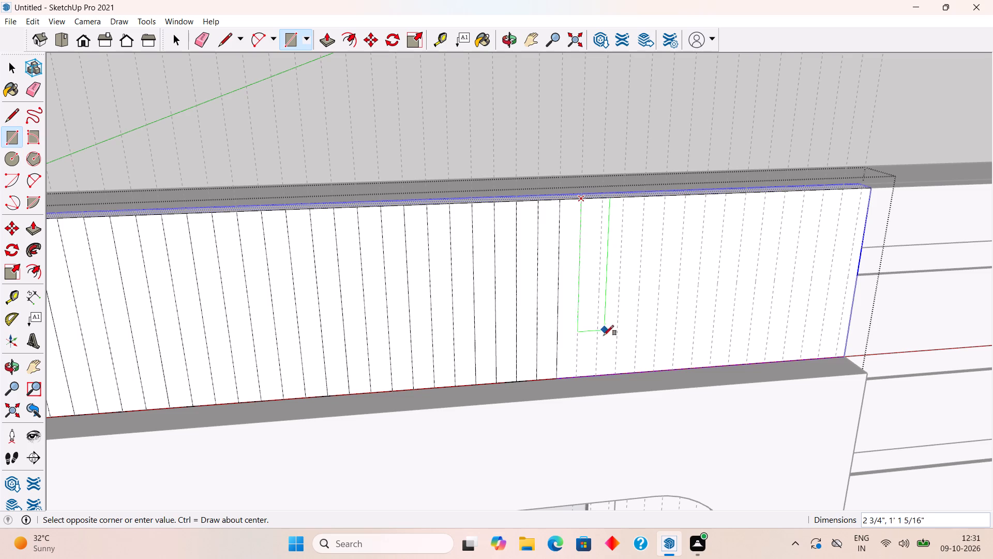
left_click(598, 377)
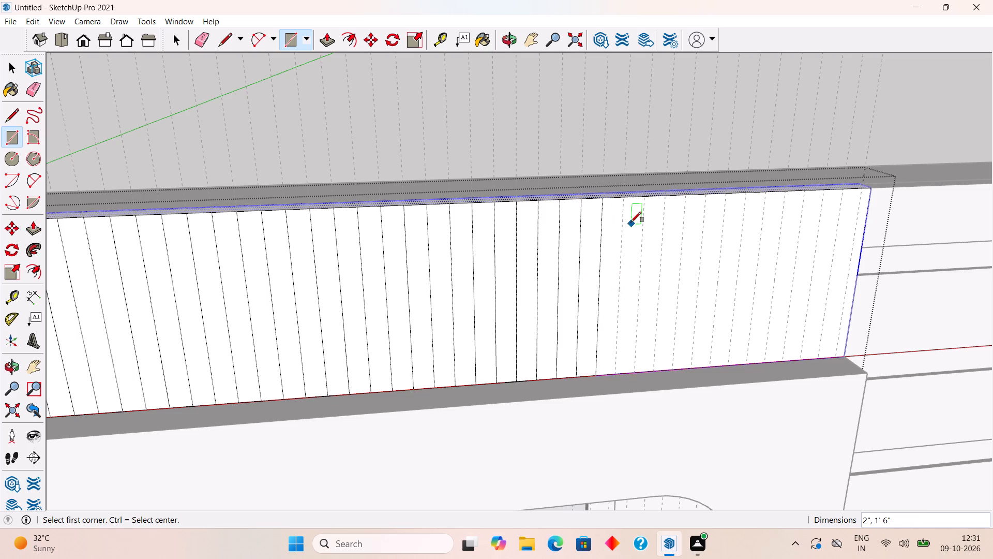
Draw six more 2" by 1' 6" rectangles in the remaining alternate guide divisions up to the panel's far end.
left_click(622, 198)
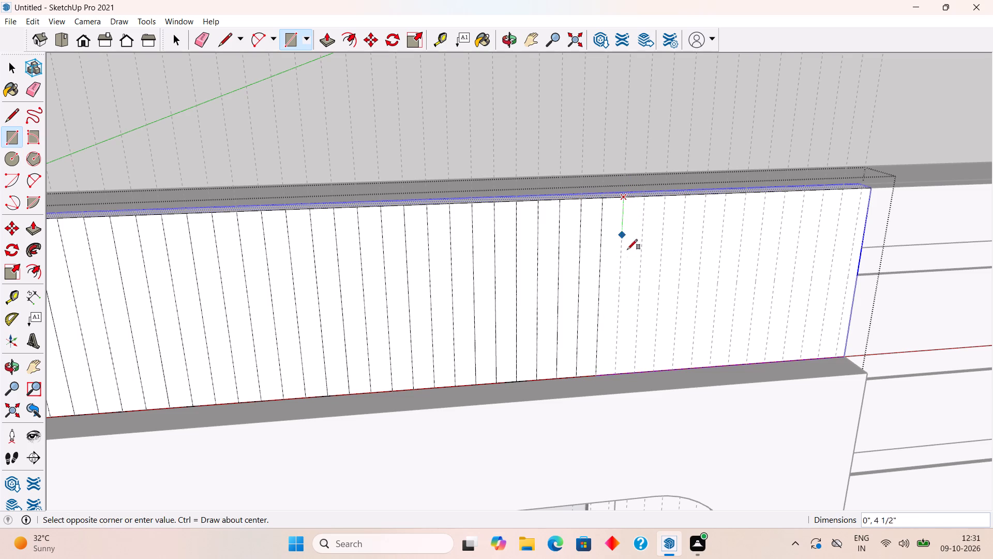
left_click(637, 371)
left_click(663, 191)
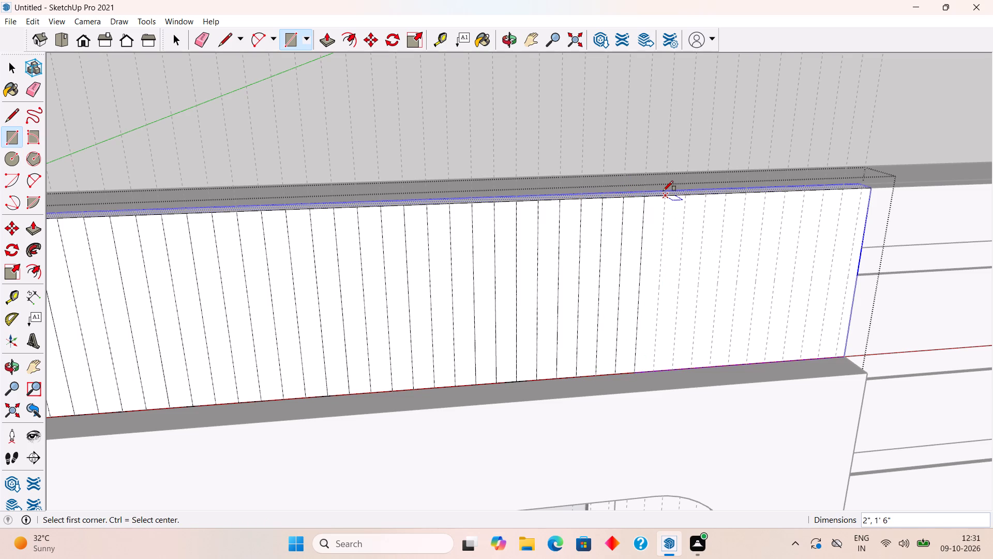
left_click(673, 370)
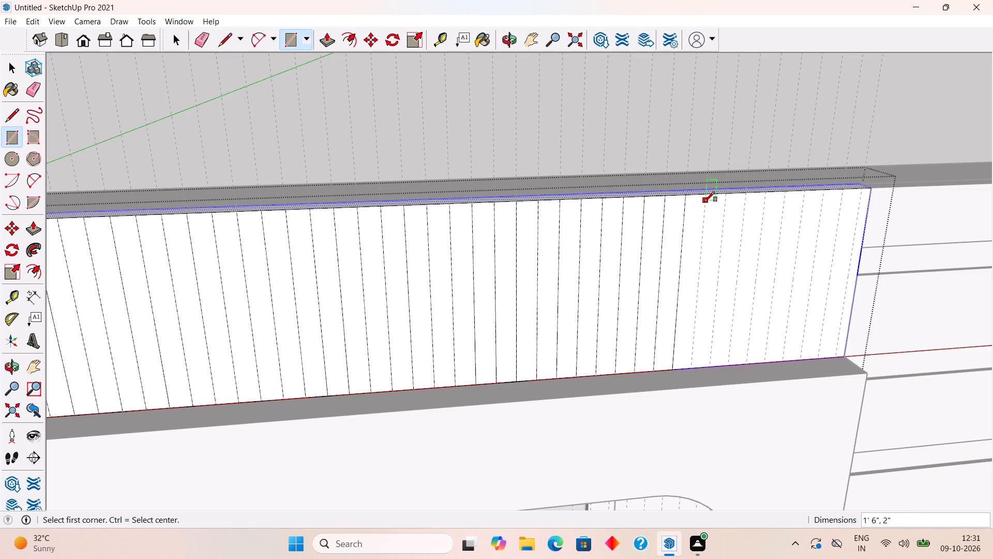
left_click(706, 195)
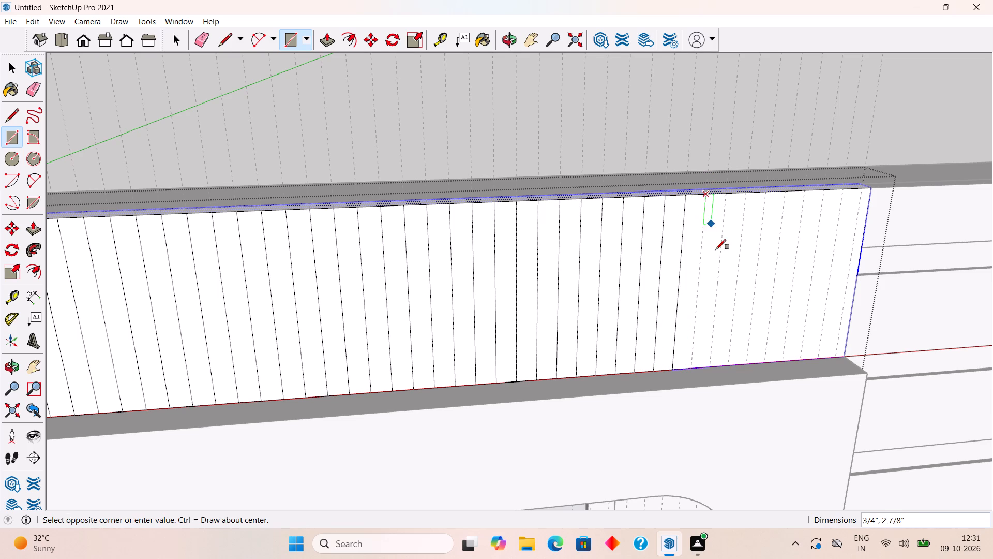
left_click(712, 364)
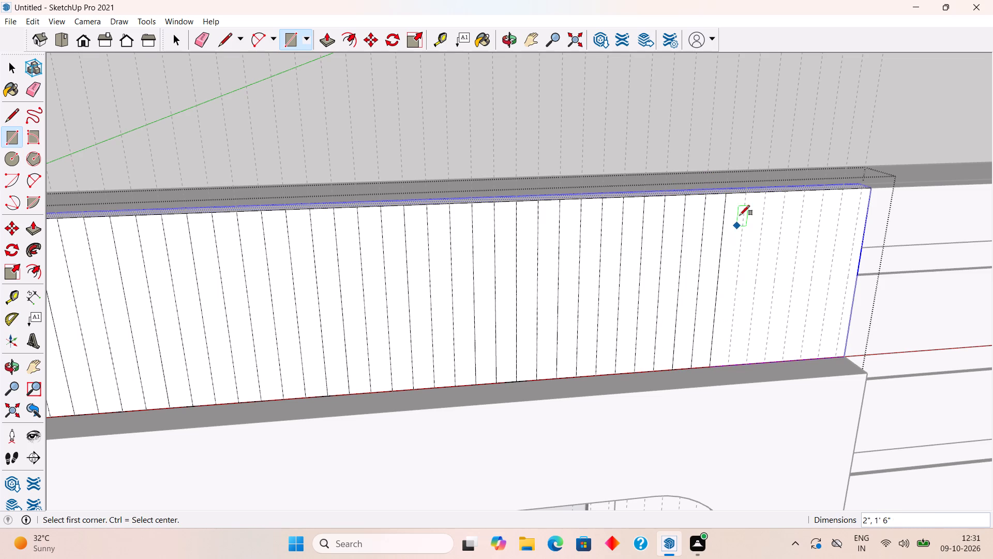
left_click(747, 194)
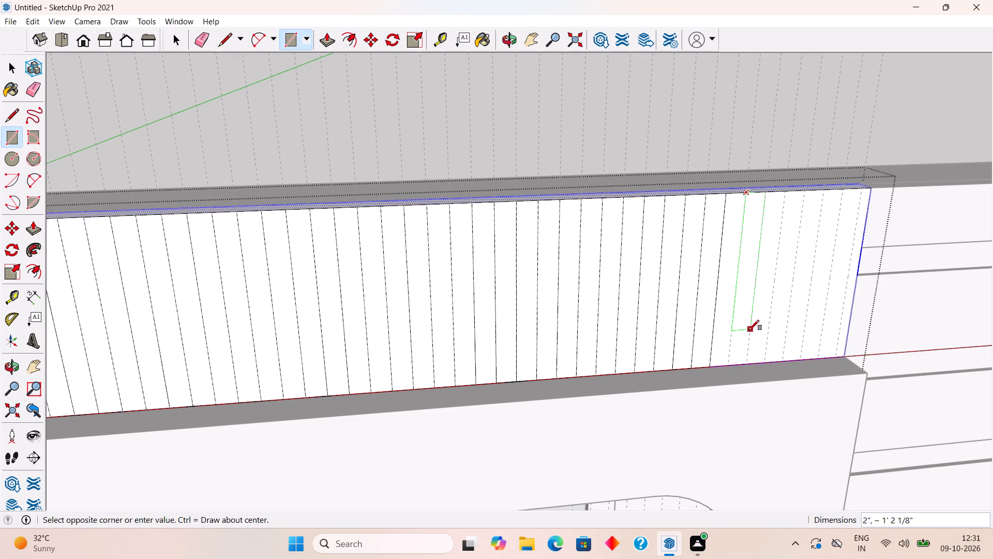
left_click(746, 362)
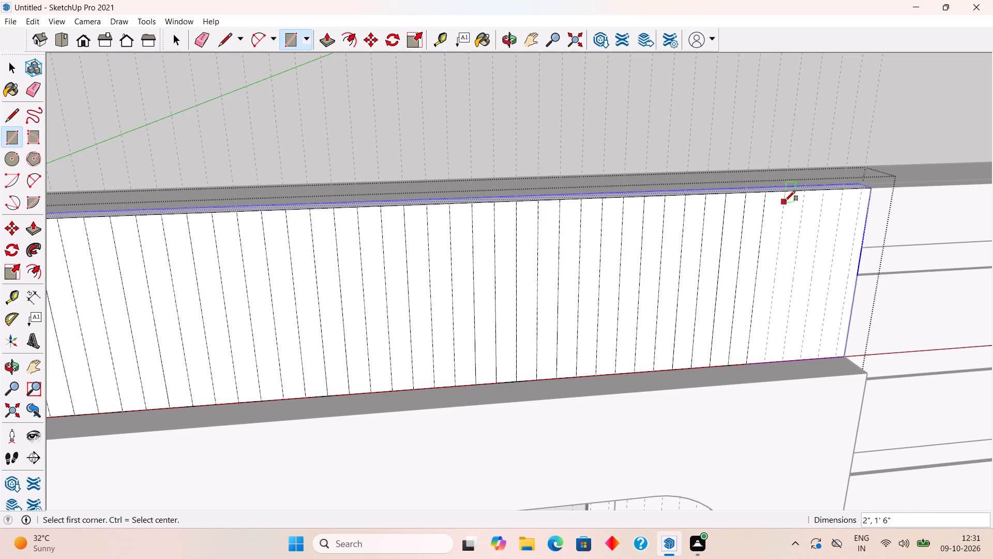
left_click(785, 194)
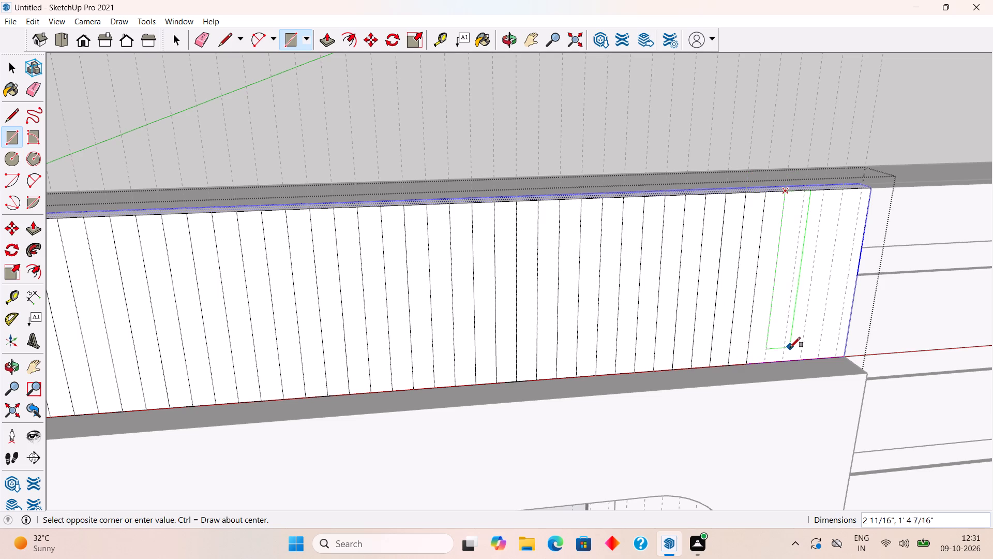
left_click(784, 358)
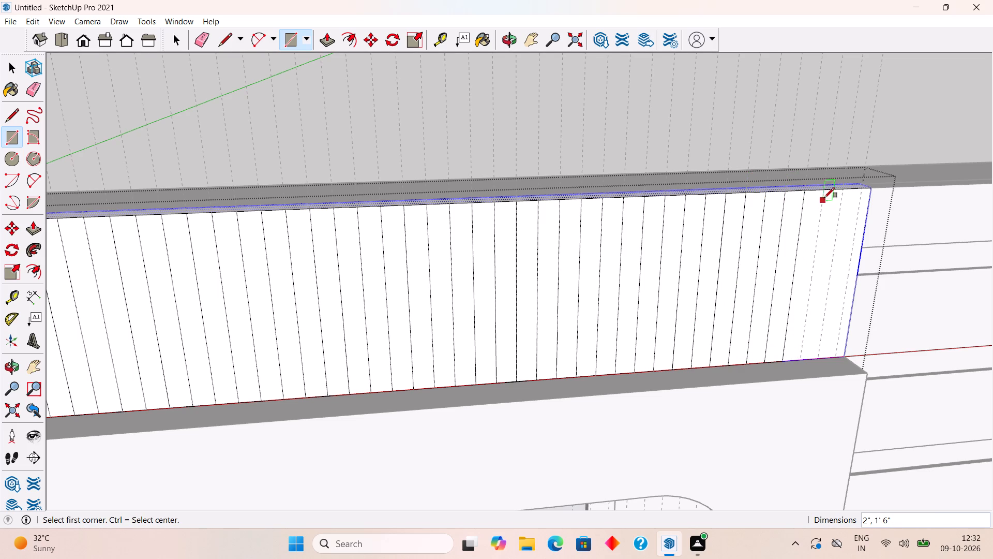
left_click(824, 193)
left_click(820, 357)
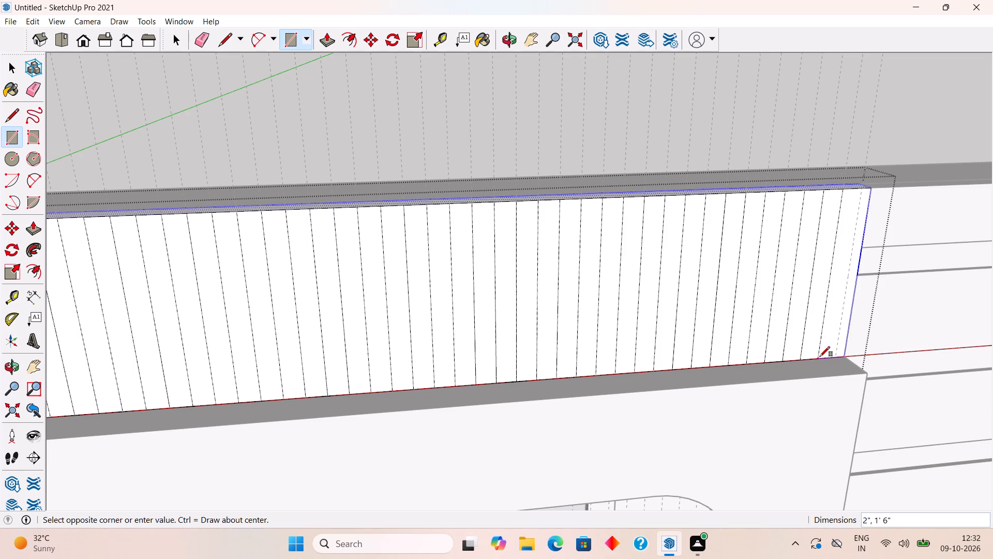
Draw a 1' 6" line along the last guide beside the panel's end edge, from the bottom edge to the top edge.
key("l")
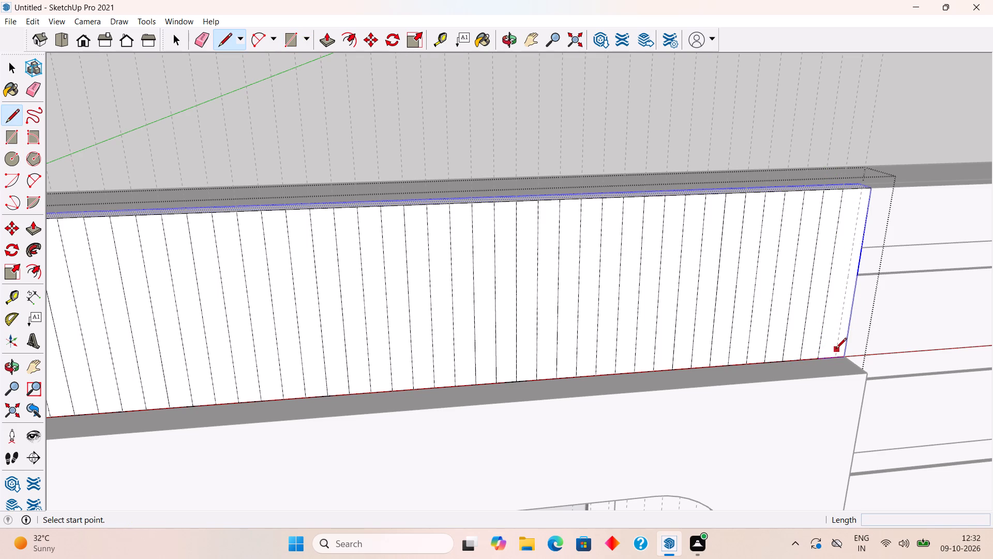
left_click(836, 358)
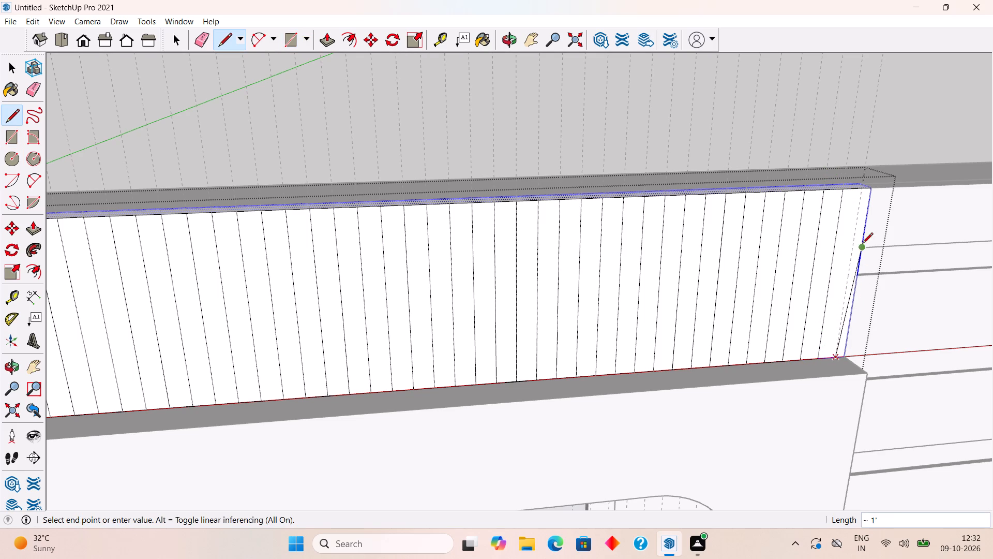
left_click(861, 192)
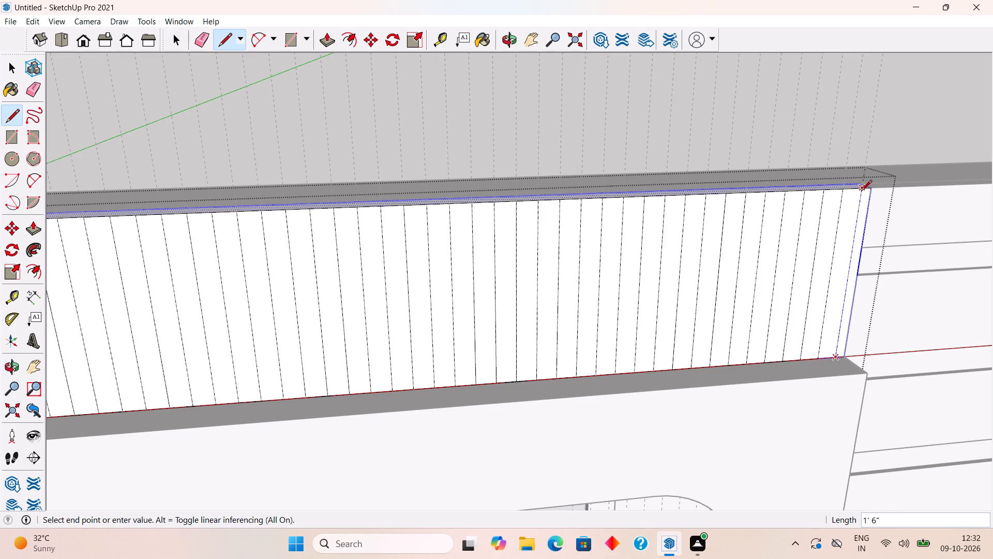
key("space")
Push the last full 2" strip, next to the narrow end sliver, 0.5" into the panel.
middle_click_drag(907, 145, 864, 125)
scroll(856, 263, "up", 5)
left_click(856, 263)
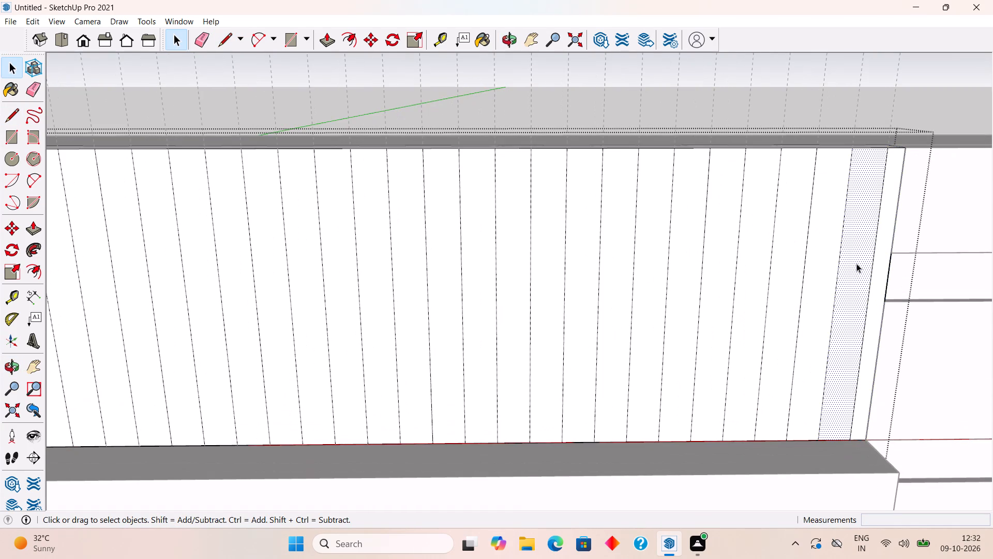
key("p")
left_click(856, 263)
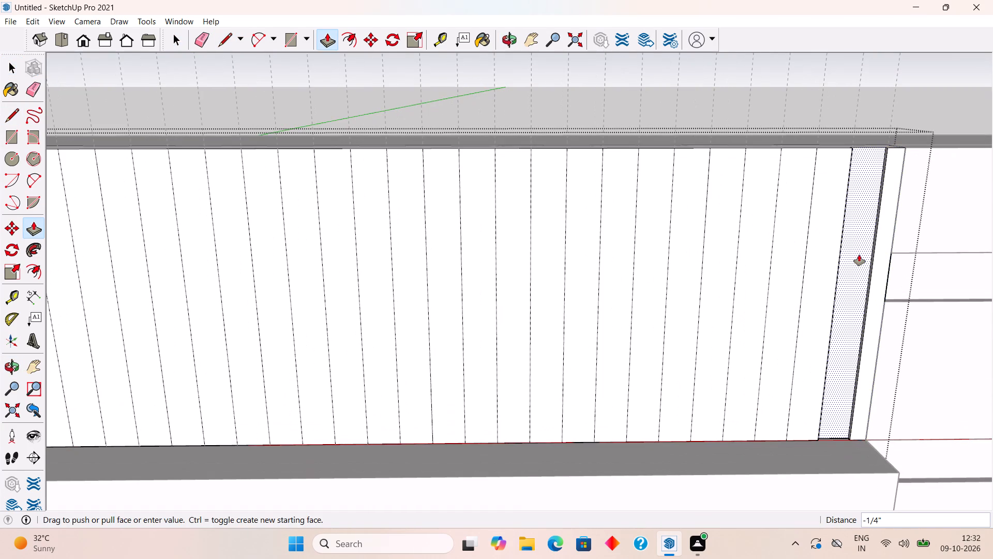
type(".5\"")
key("Return")
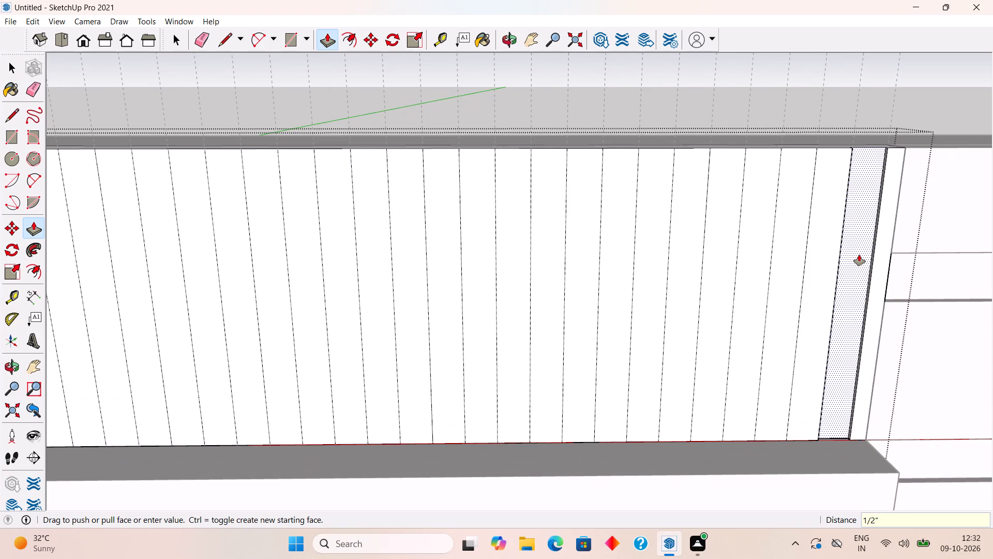
Skip one strip and push the second alternate strip from the panel's end inward by 0.25".
double_click(797, 246)
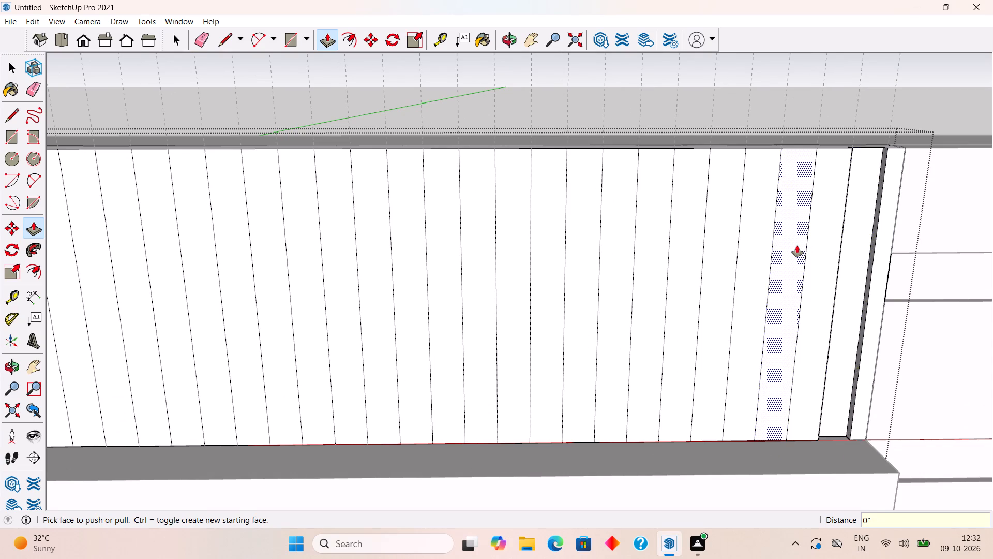
key("ctrl+z")
left_click(792, 249)
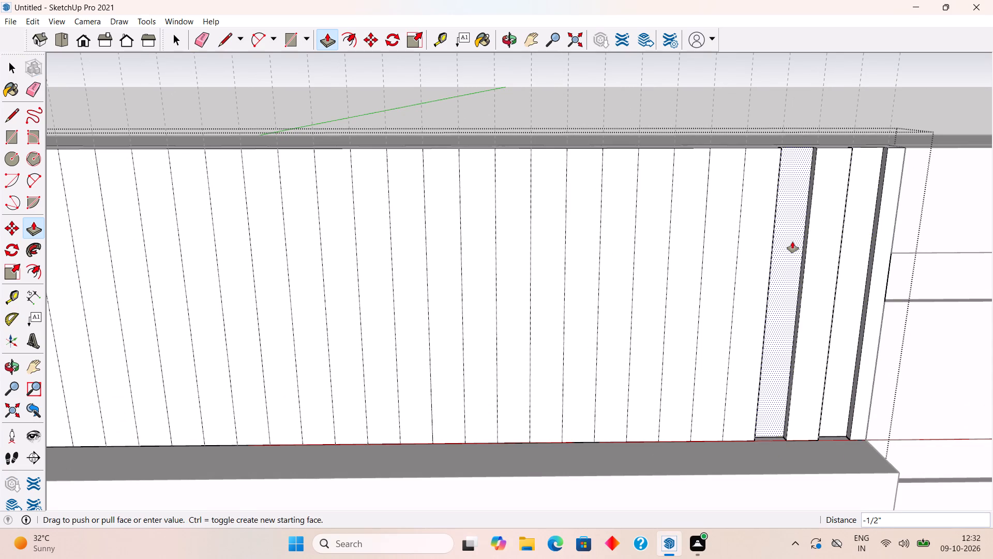
middle_click_drag(792, 242, 810, 337)
scroll(810, 337, "down", 4)
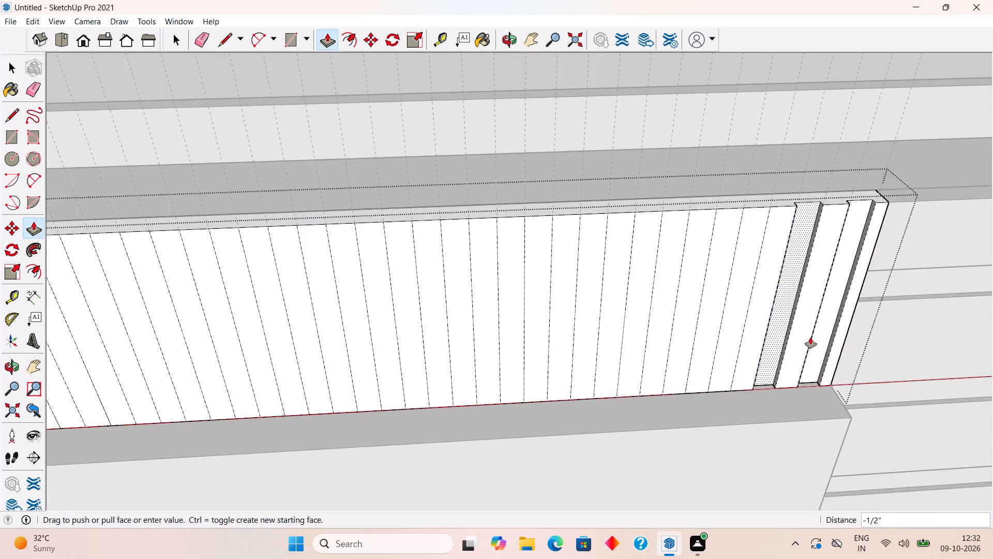
scroll(810, 337, "down", 2)
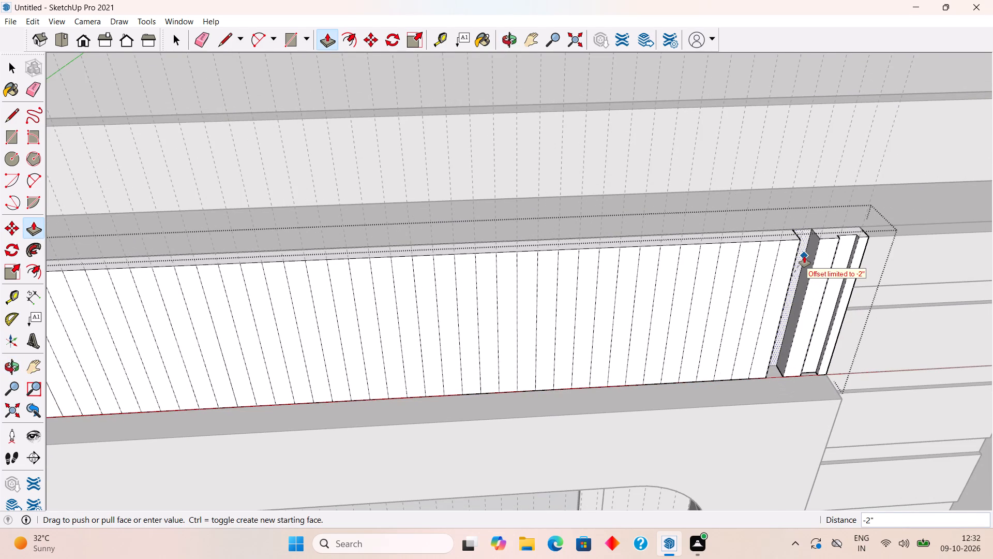
type(".25\"")
key("Return")
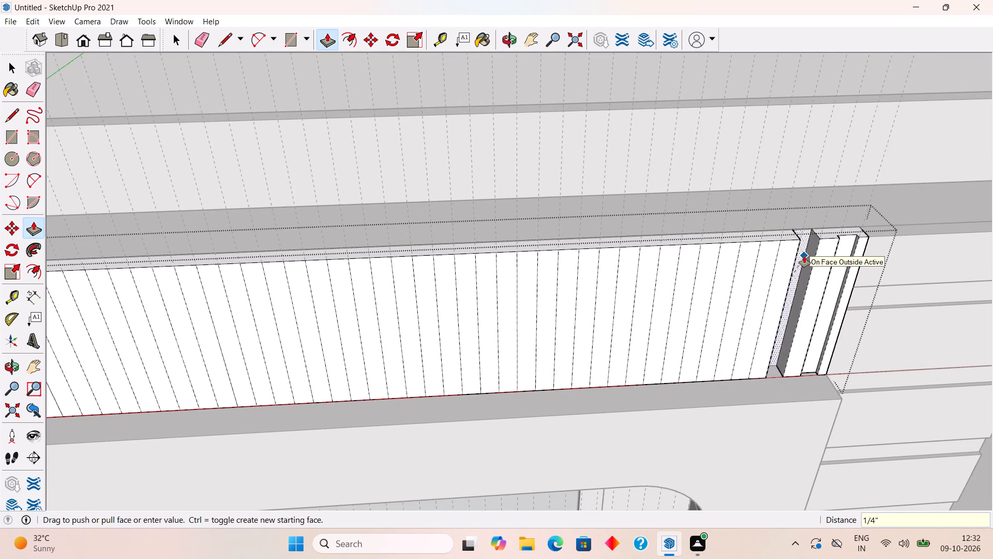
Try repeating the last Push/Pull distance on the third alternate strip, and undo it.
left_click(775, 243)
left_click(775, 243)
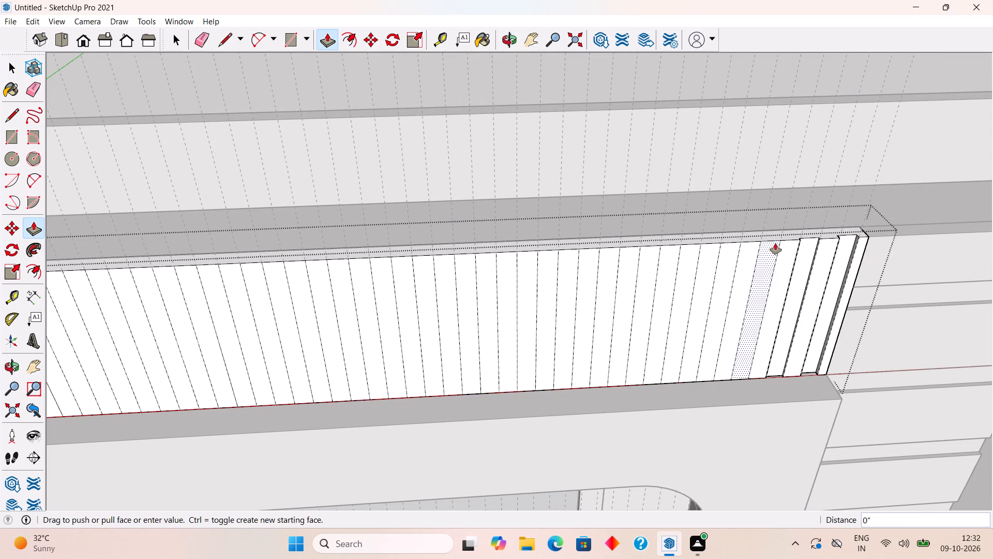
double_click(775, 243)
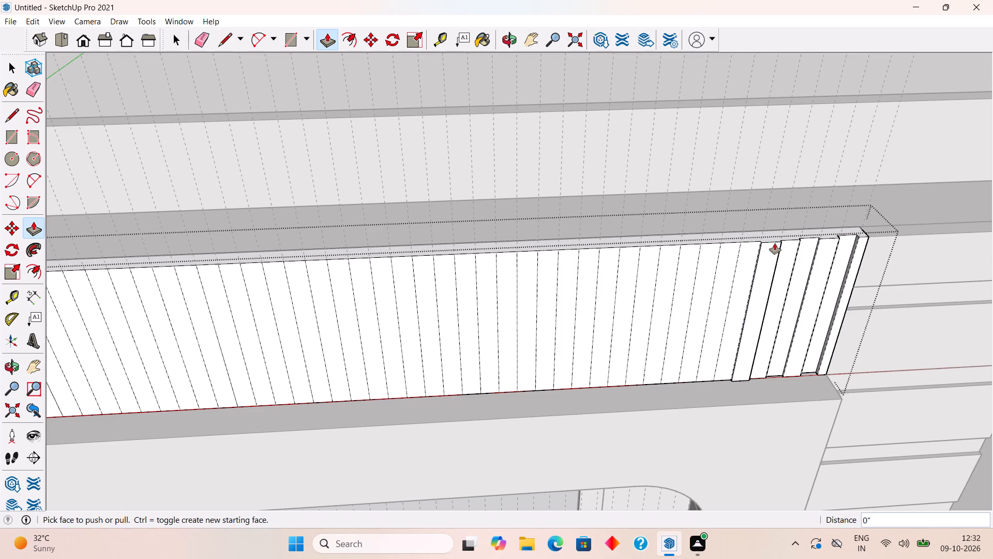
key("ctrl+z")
Recess the third, fourth and fifth alternate strips from the panel's end by 0.5" each.
left_click(775, 243)
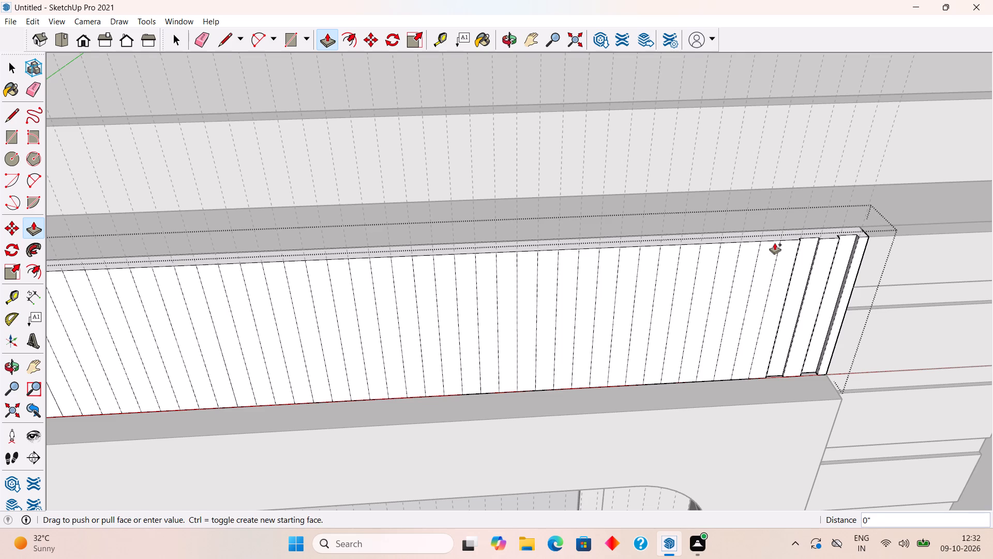
type(".5\"")
key("Return")
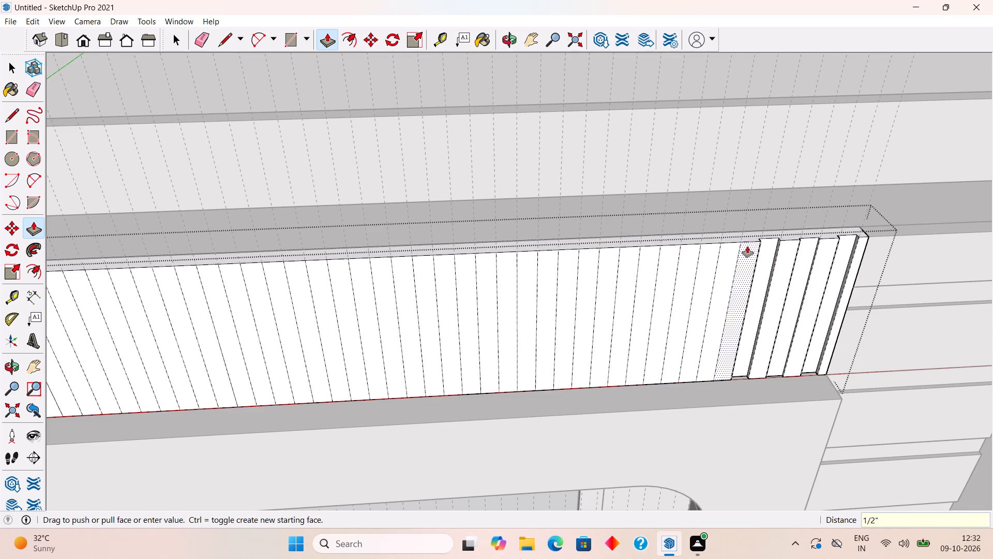
double_click(727, 251)
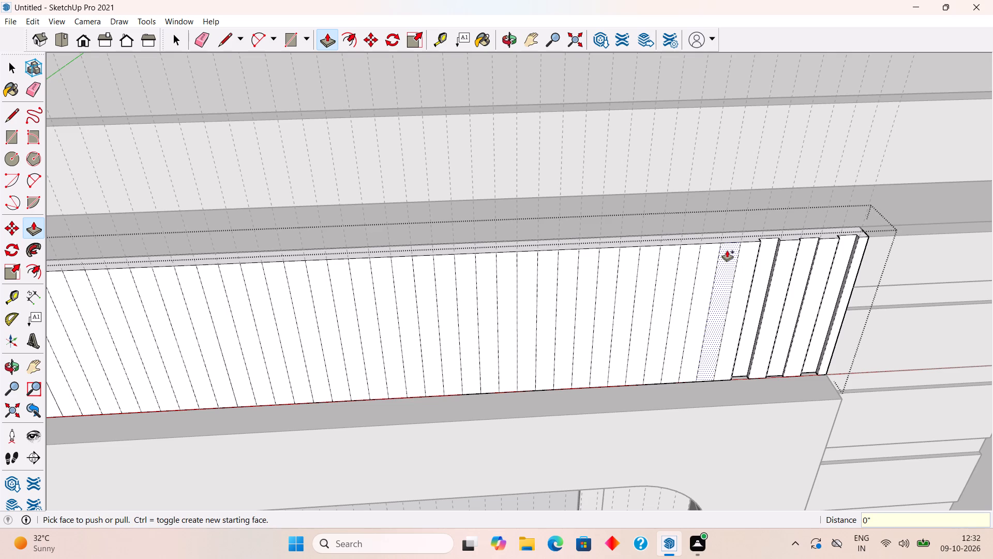
key("ctrl+z")
left_click(727, 251)
type(".5\"")
key("Return")
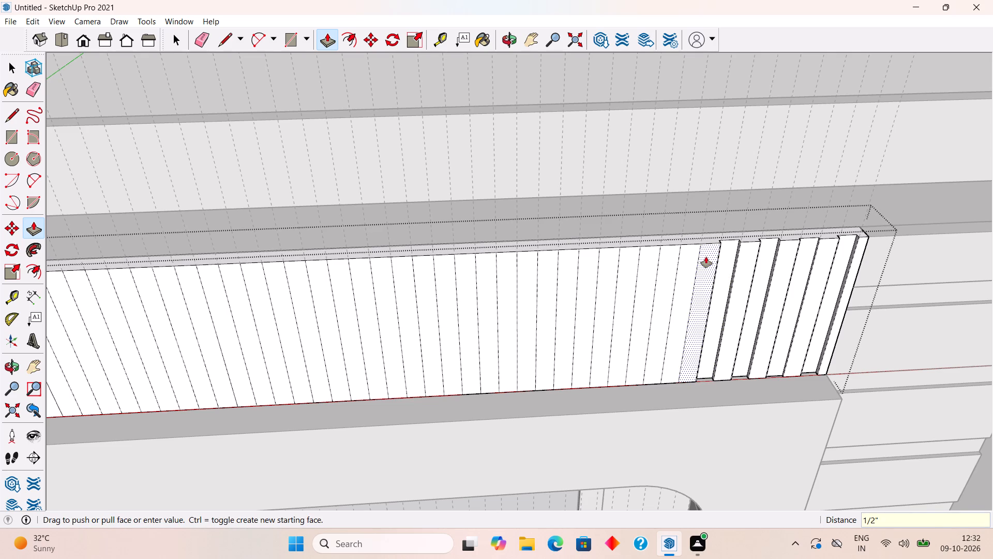
left_click(694, 262)
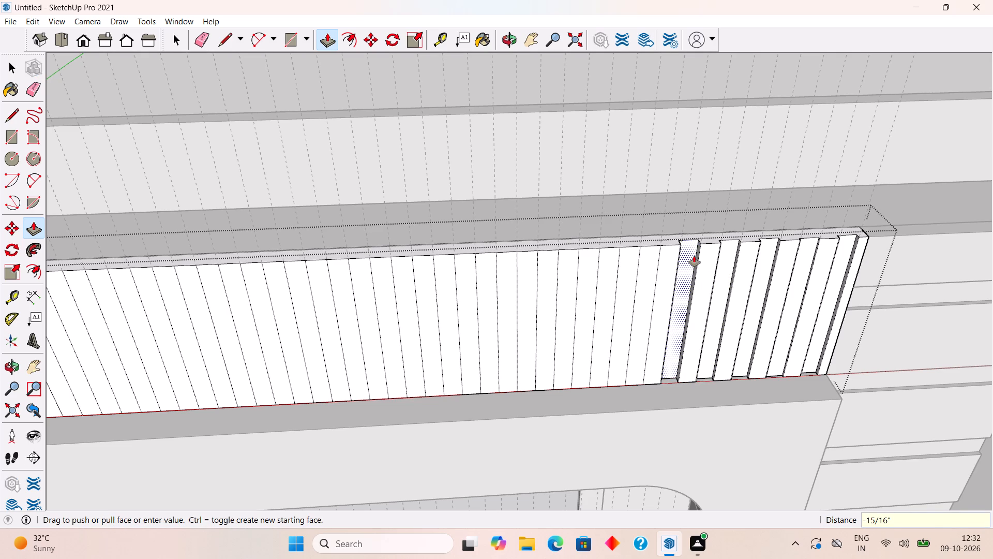
type(".5\"")
key("Return")
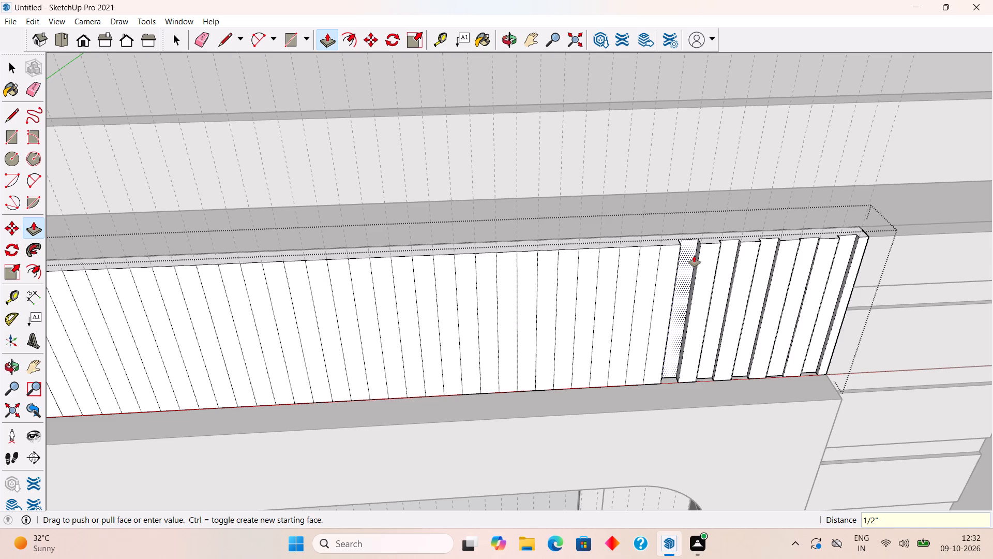
Recess the sixth, seventh and eighth alternate strips from the panel's end by 0.5" each with Push/Pull.
left_click(654, 260)
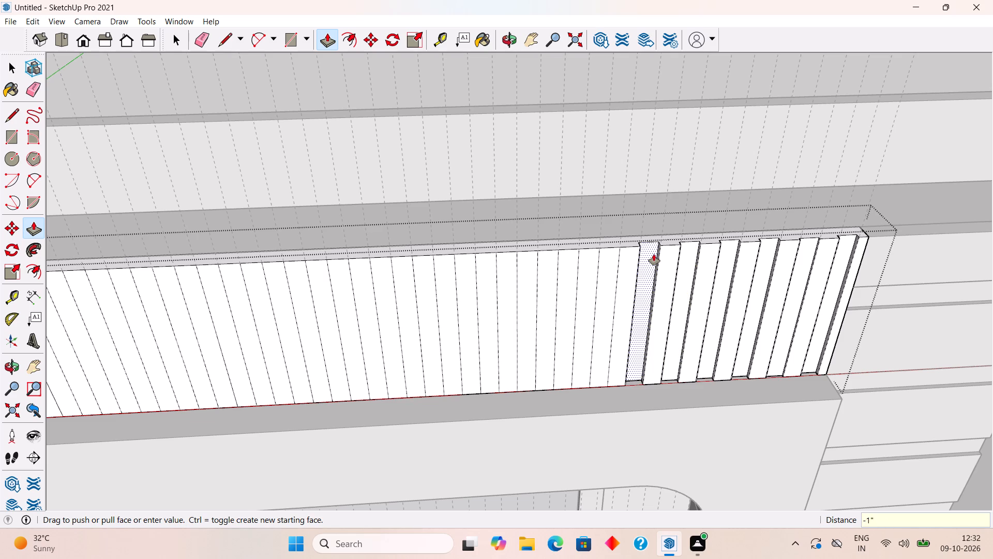
type(".5\"")
key("Return")
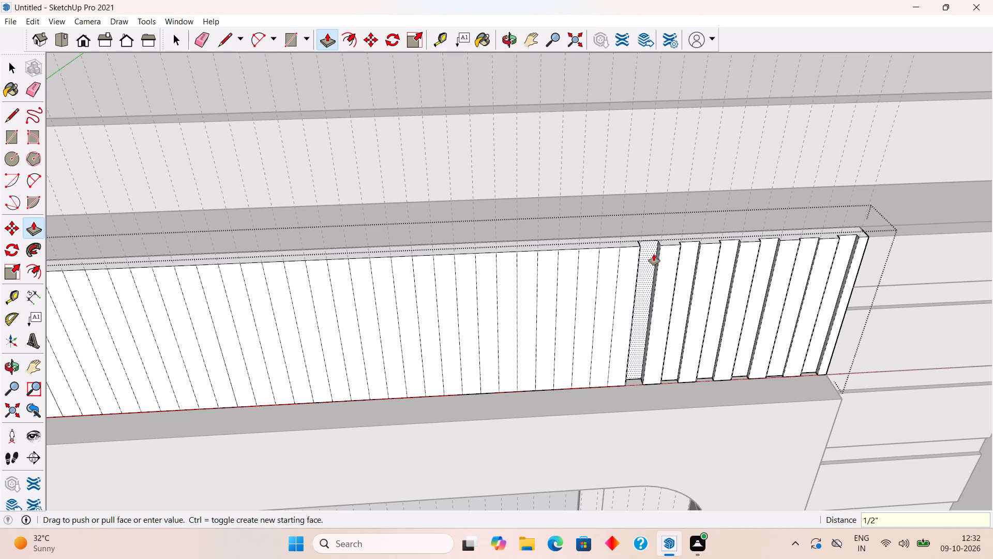
left_click(607, 261)
type(".5\"")
key("Return")
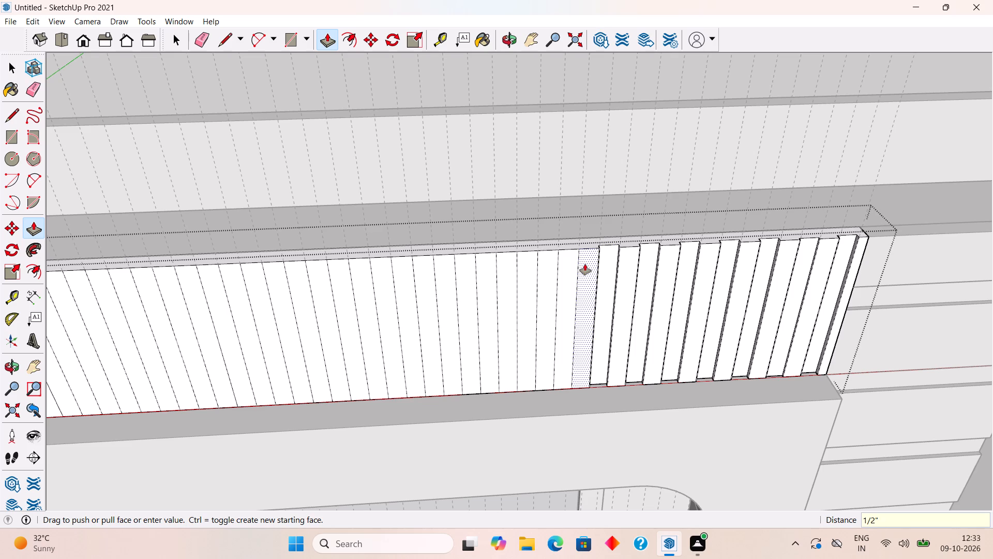
left_click(571, 265)
type(".5\"")
key("Return")
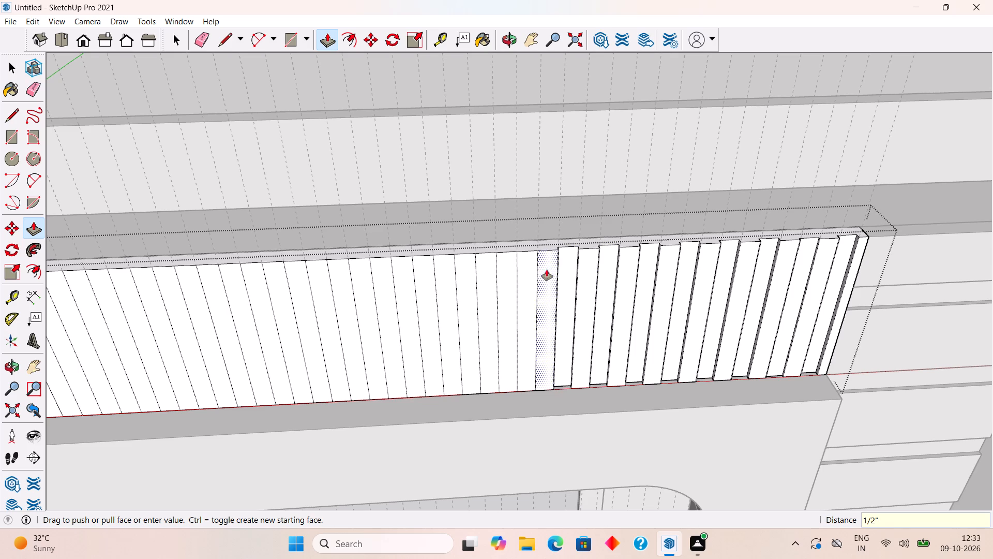
Recess the ninth, tenth and eleventh alternate strips from the panel's end by 0.5" each.
left_click(533, 276)
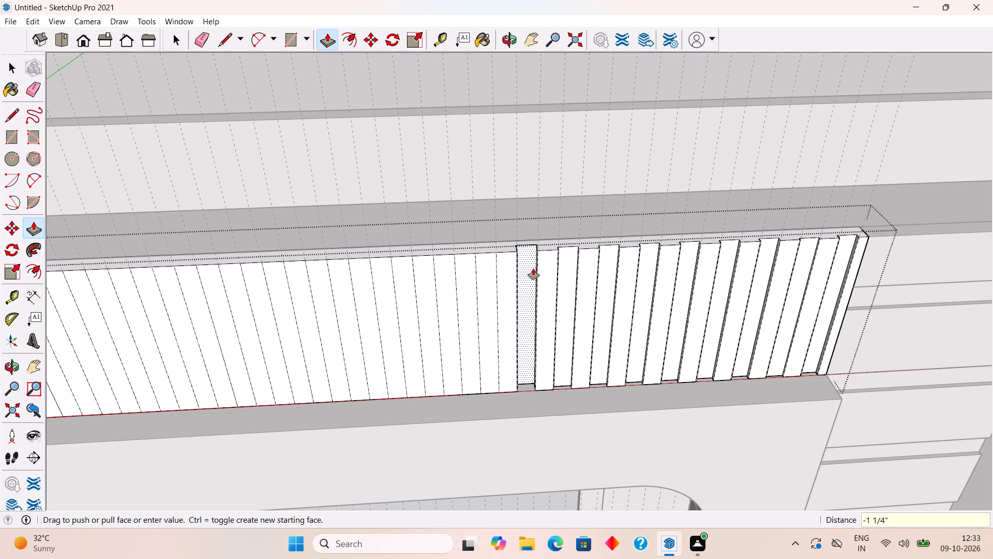
type(".5\"")
key("Return")
left_click(491, 275)
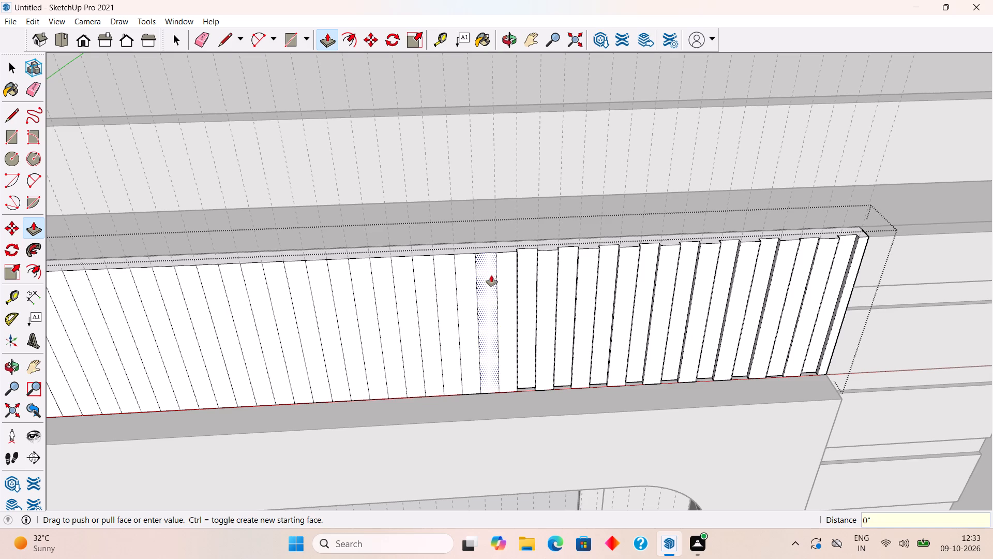
type(".5\"")
key("Return")
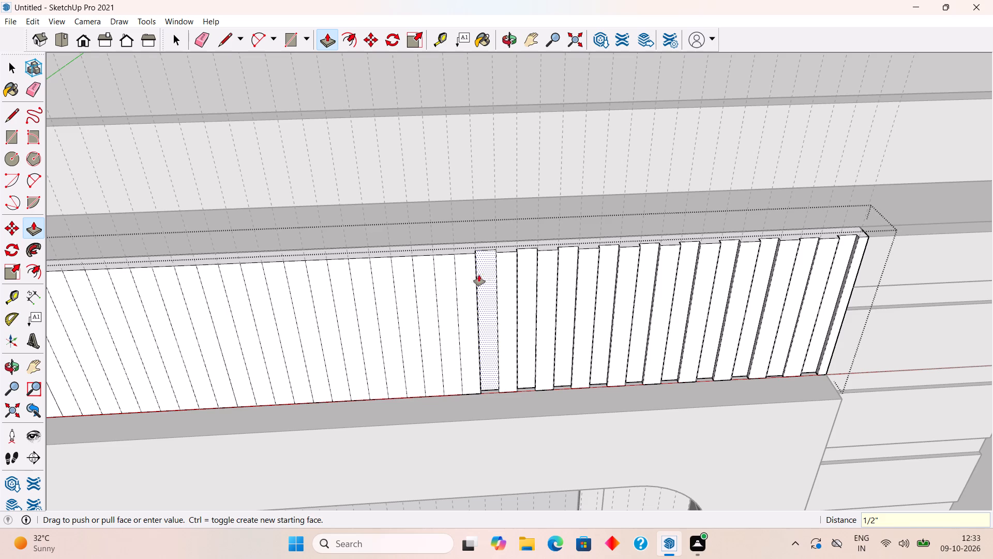
left_click(450, 284)
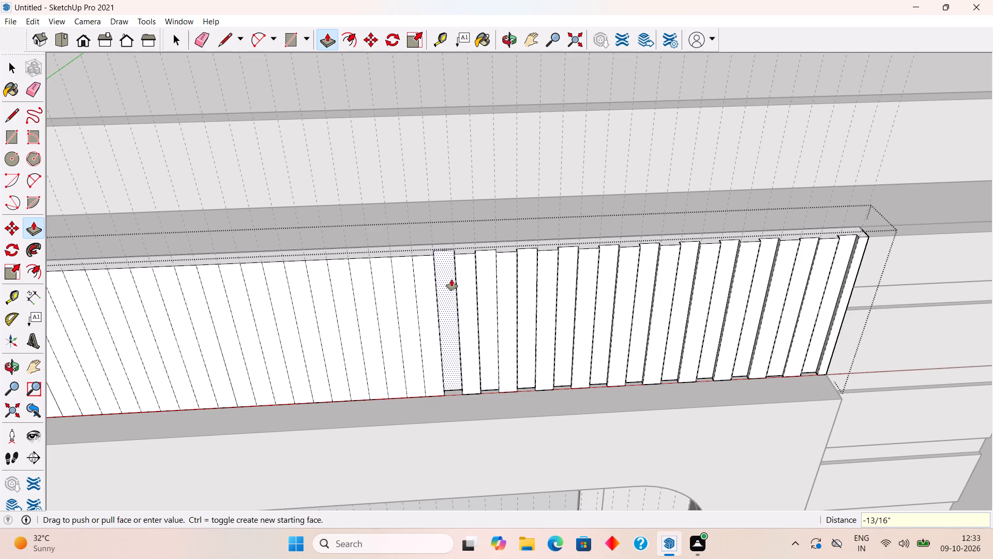
type(".5\"")
key("Return")
Recess the twelfth, thirteenth and fourteenth alternate strips from the panel's end by 0.5" each.
left_click(412, 275)
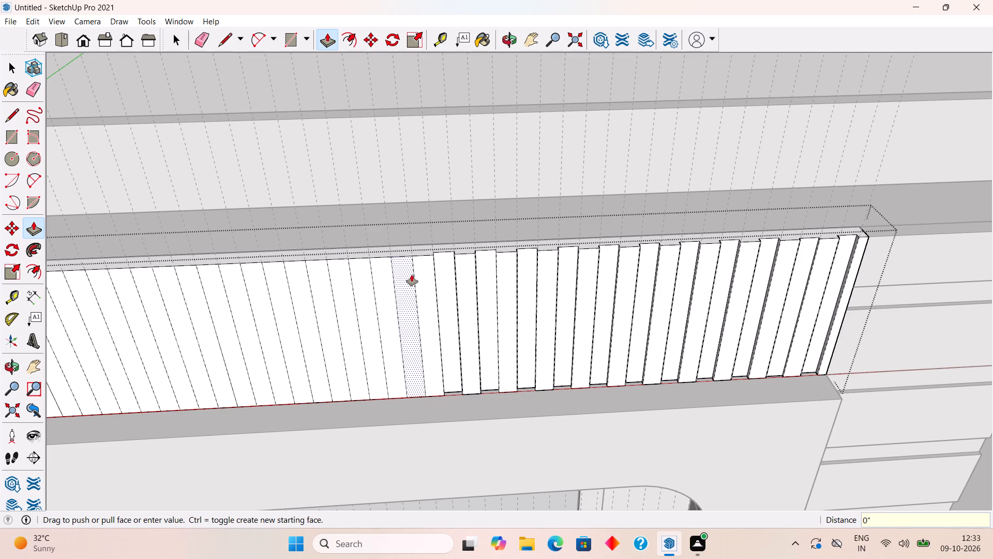
type(".5\"")
key("Return")
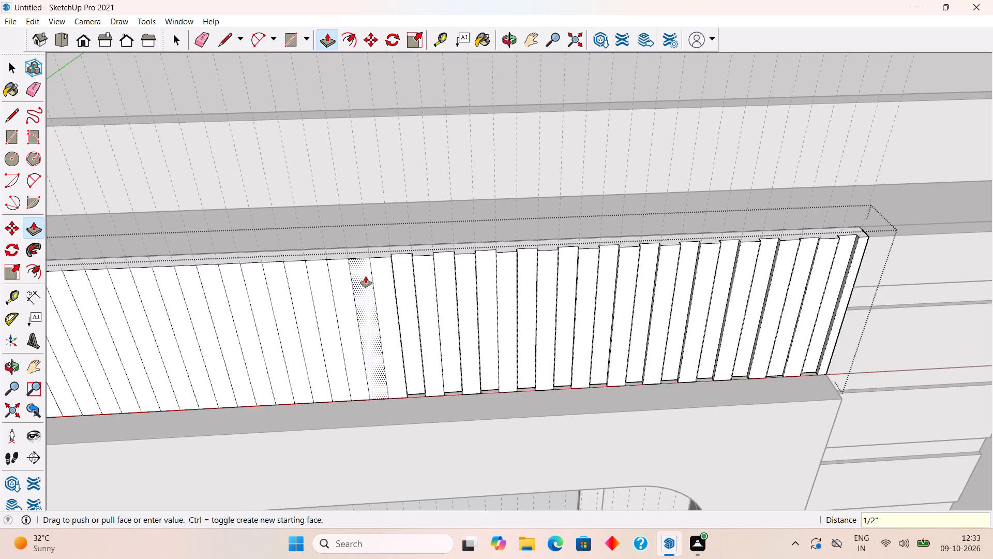
left_click(366, 276)
type(".5\"")
key("Return")
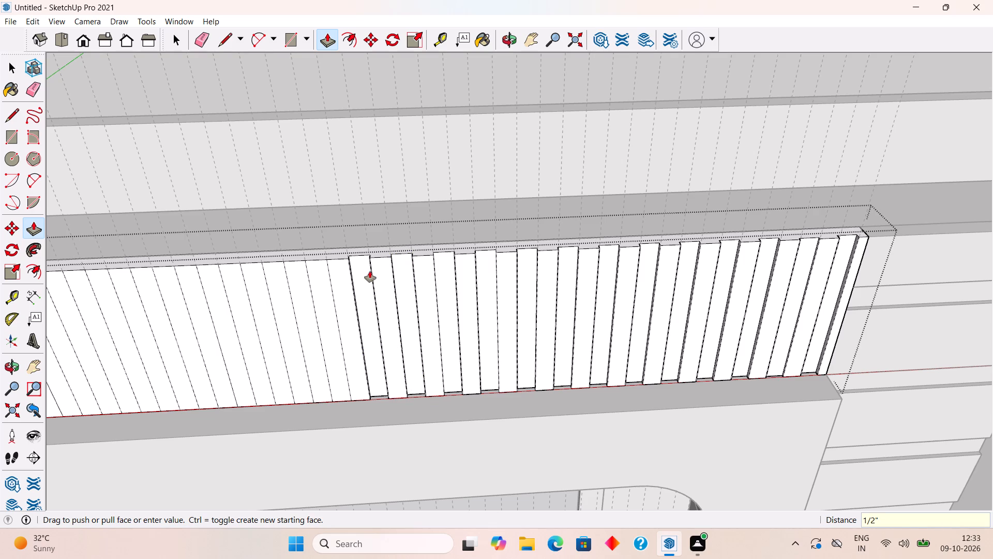
left_click(329, 287)
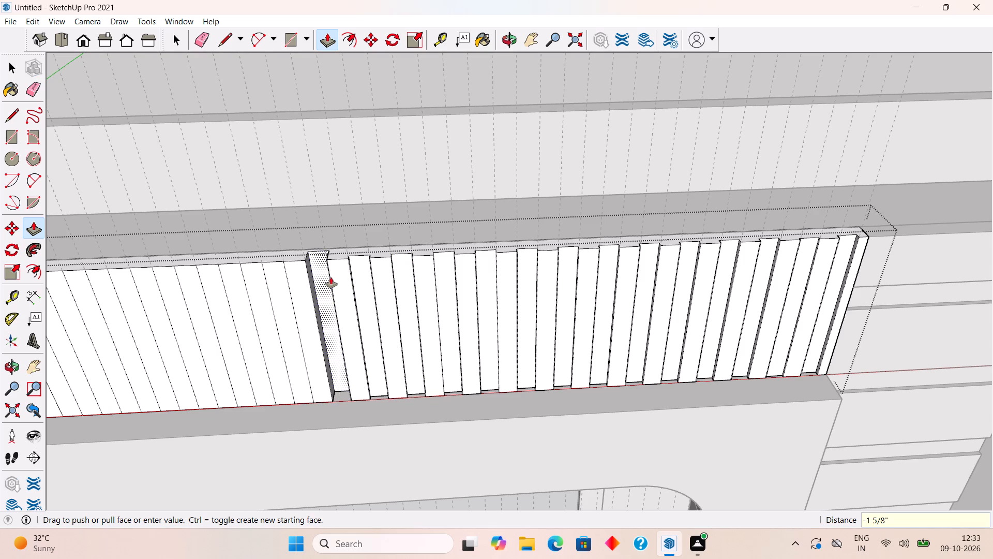
type(".5\"")
key("Return")
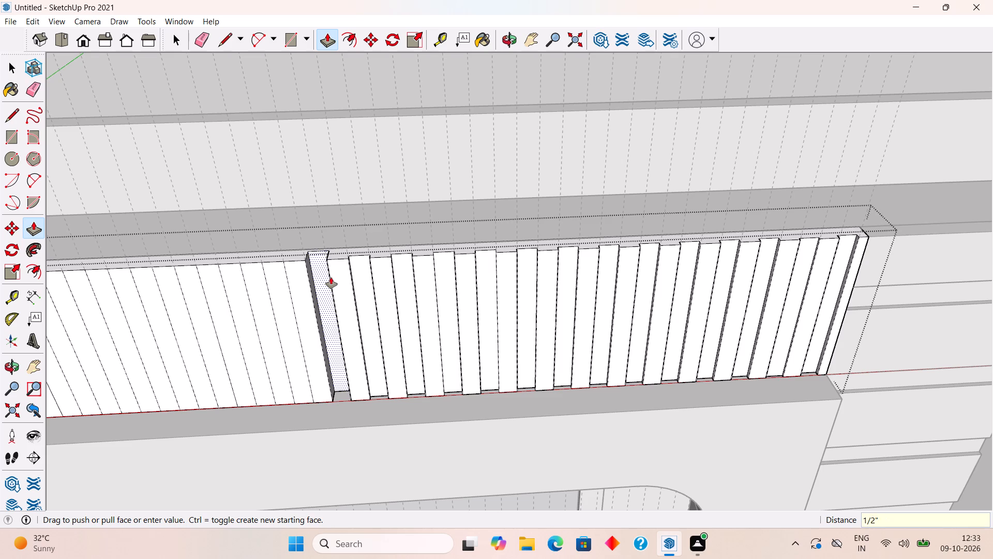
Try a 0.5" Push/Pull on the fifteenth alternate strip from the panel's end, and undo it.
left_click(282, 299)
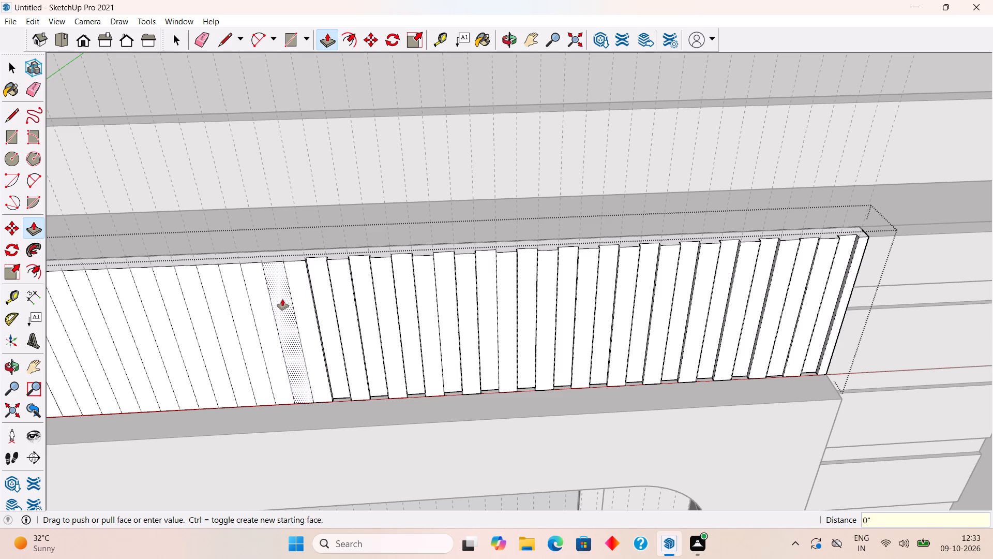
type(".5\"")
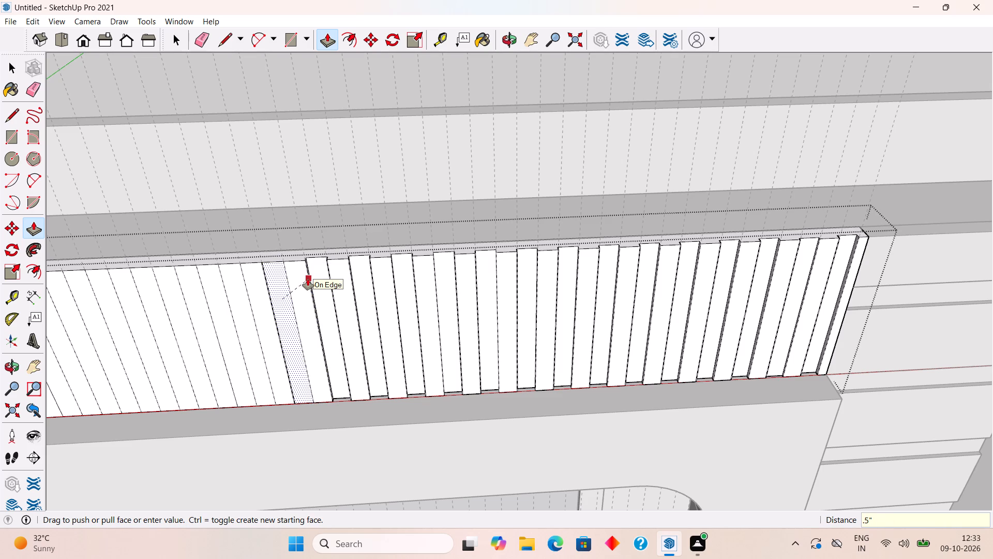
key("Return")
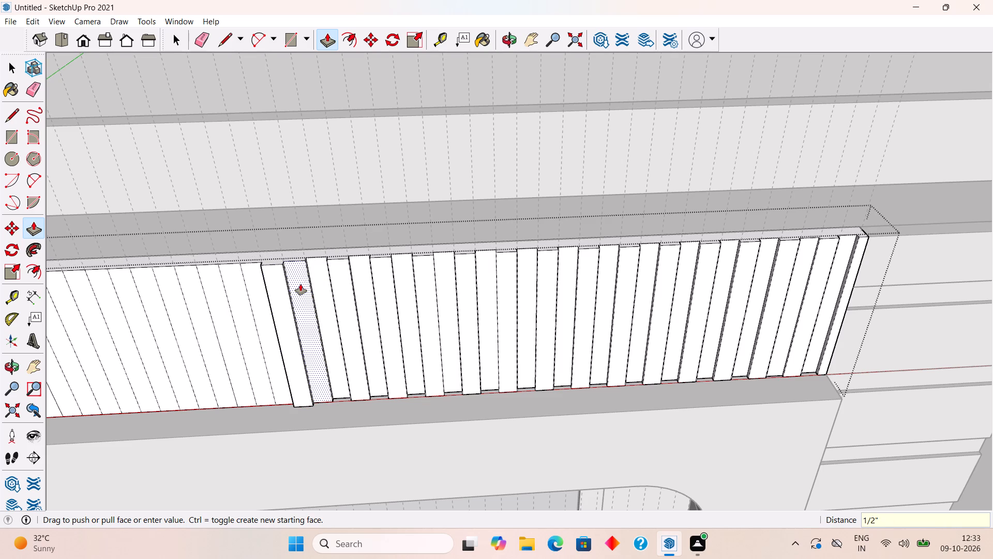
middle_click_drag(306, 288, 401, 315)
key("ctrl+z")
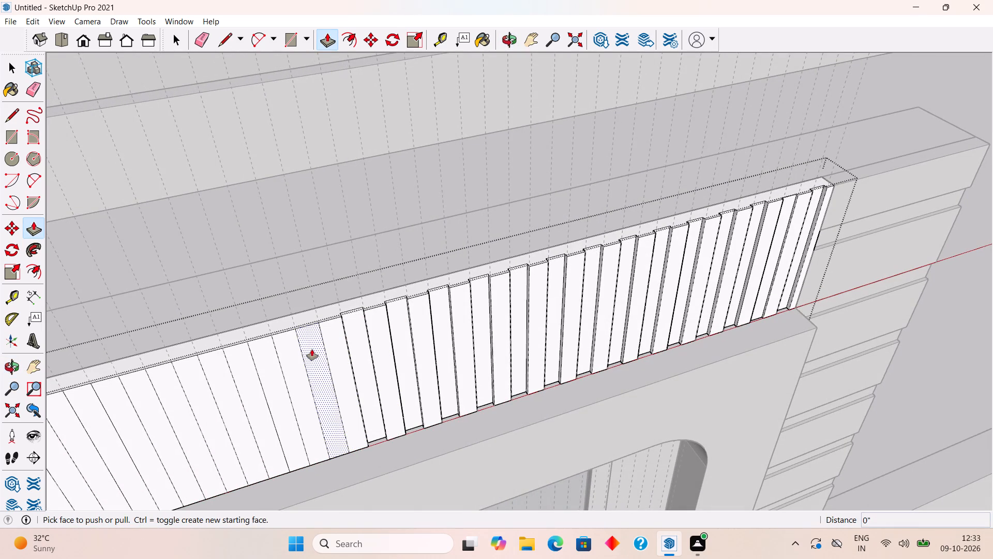
Recess the fifteenth to eighteenth alternate strips from the panel's end by 0.5" each.
left_click(312, 349)
type(".5\"")
key("Return")
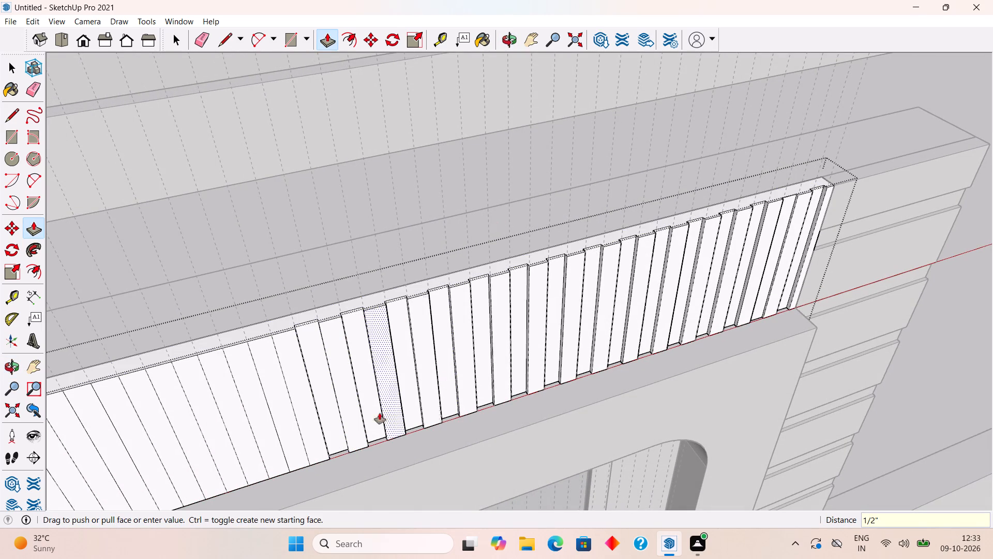
left_click(284, 404)
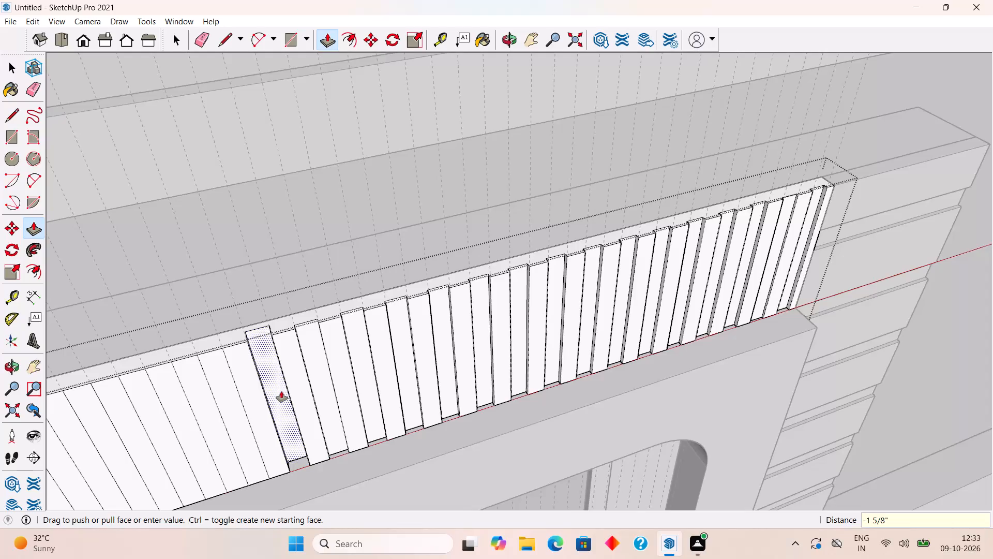
type(".5\"")
key("Return")
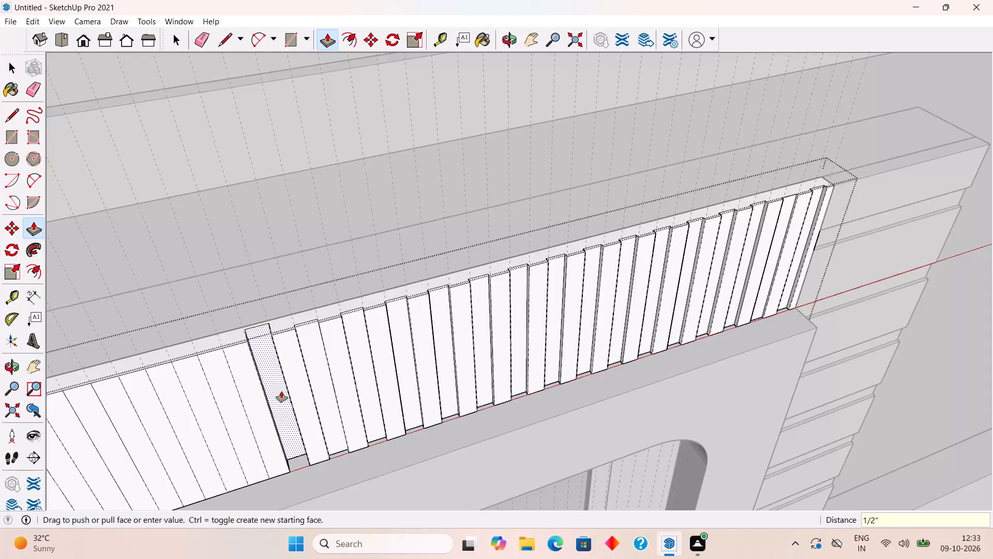
left_click(233, 415)
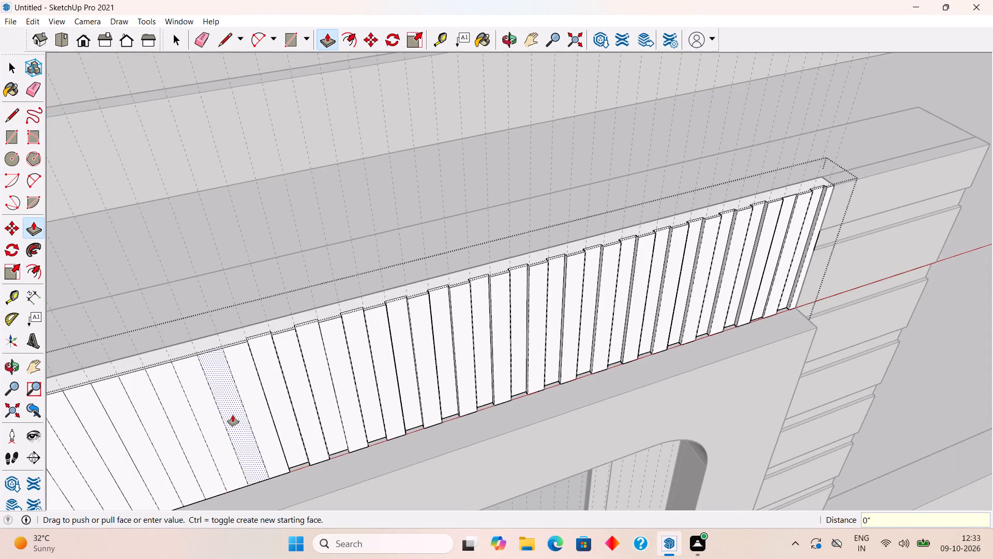
type(".5\"")
key("Return")
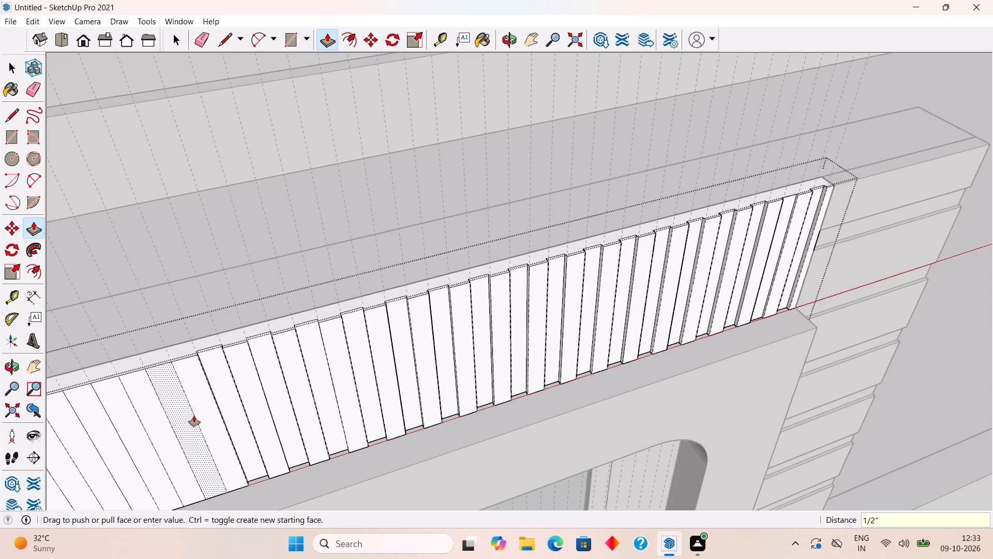
left_click(194, 416)
type(".5\"")
key("Return")
Skip one strip past the last groove and recess the nineteenth alternate strip by 0.5".
scroll(156, 408, "down", 4)
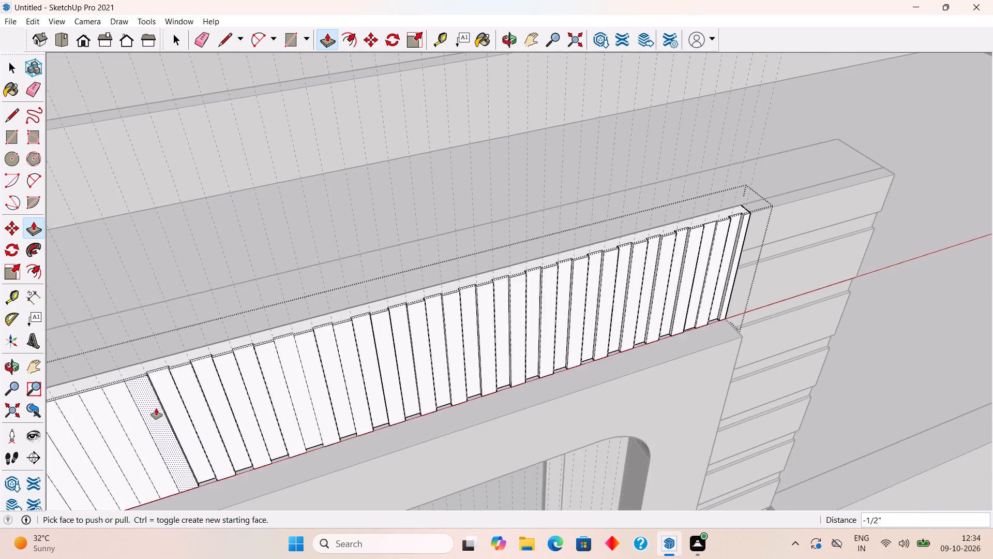
scroll(156, 408, "down", 20)
scroll(156, 408, "down", 5)
scroll(99, 448, "up", 5)
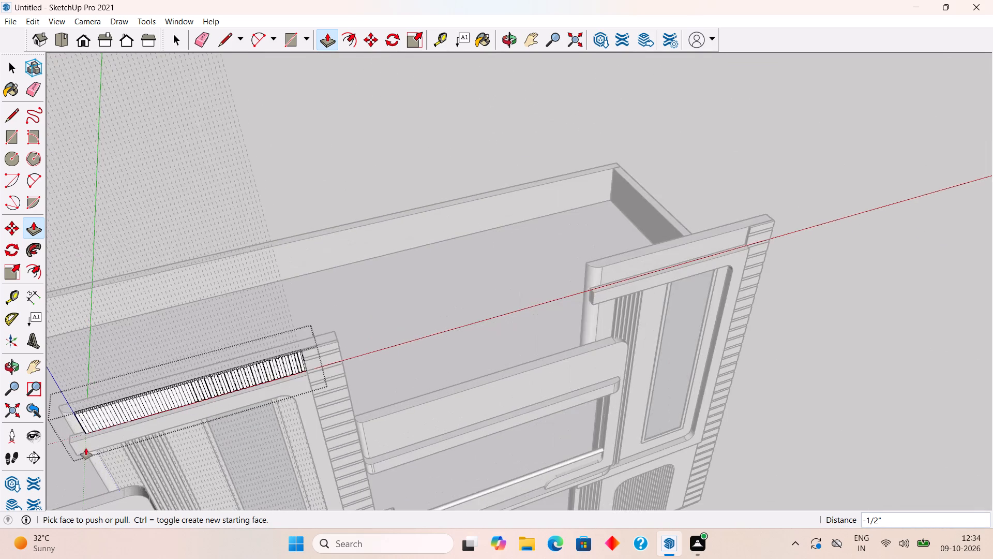
scroll(86, 448, "up", 18)
scroll(71, 434, "up", 4)
scroll(79, 426, "down", 4)
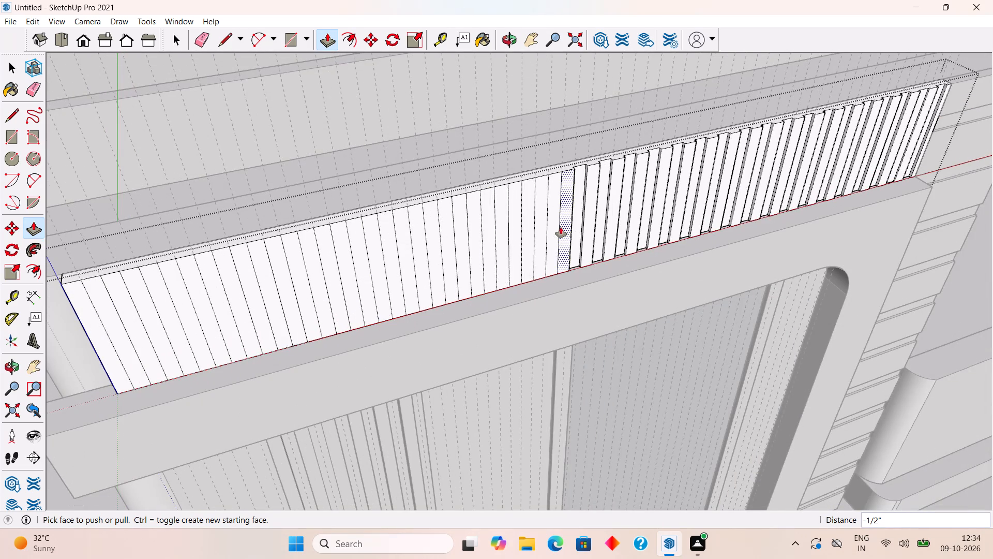
left_click(559, 228)
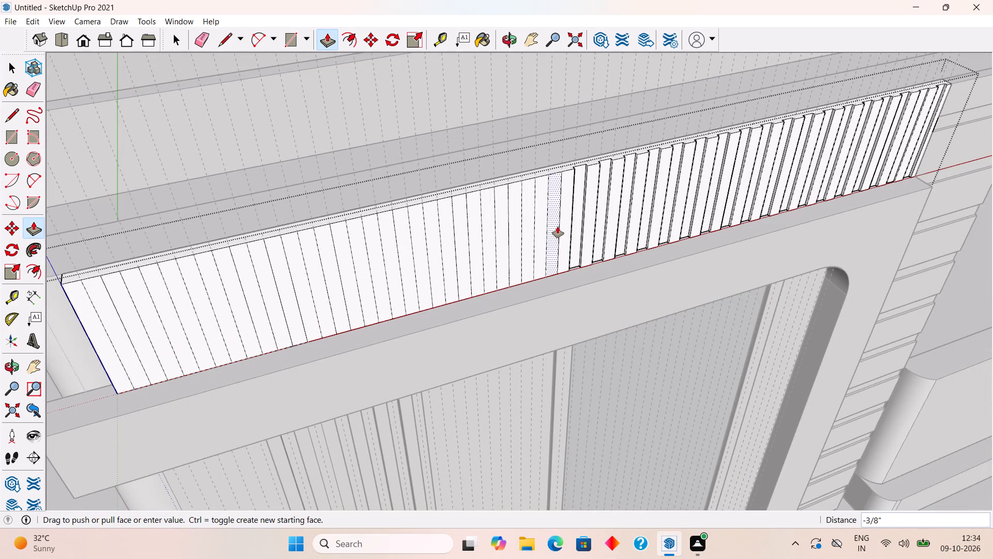
type(".5\"")
key("Return")
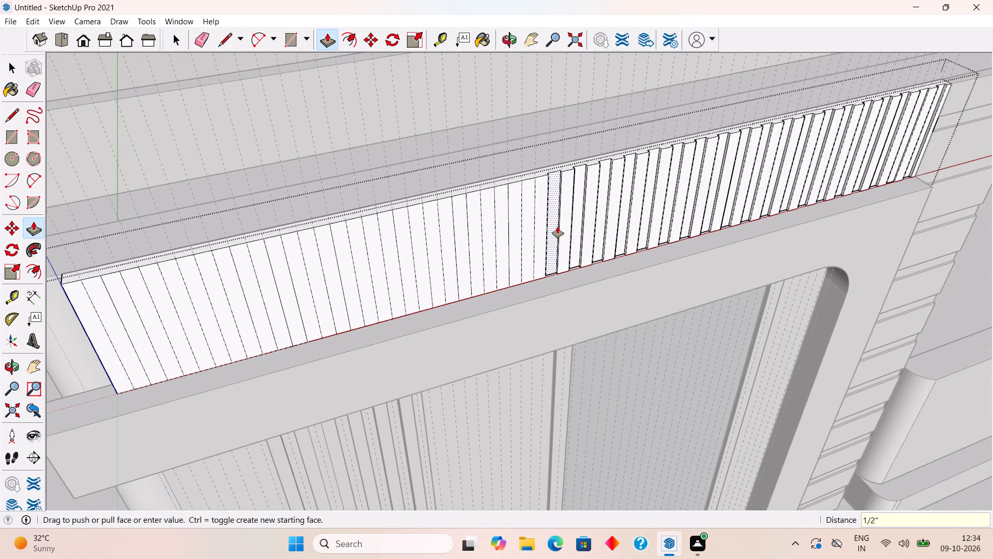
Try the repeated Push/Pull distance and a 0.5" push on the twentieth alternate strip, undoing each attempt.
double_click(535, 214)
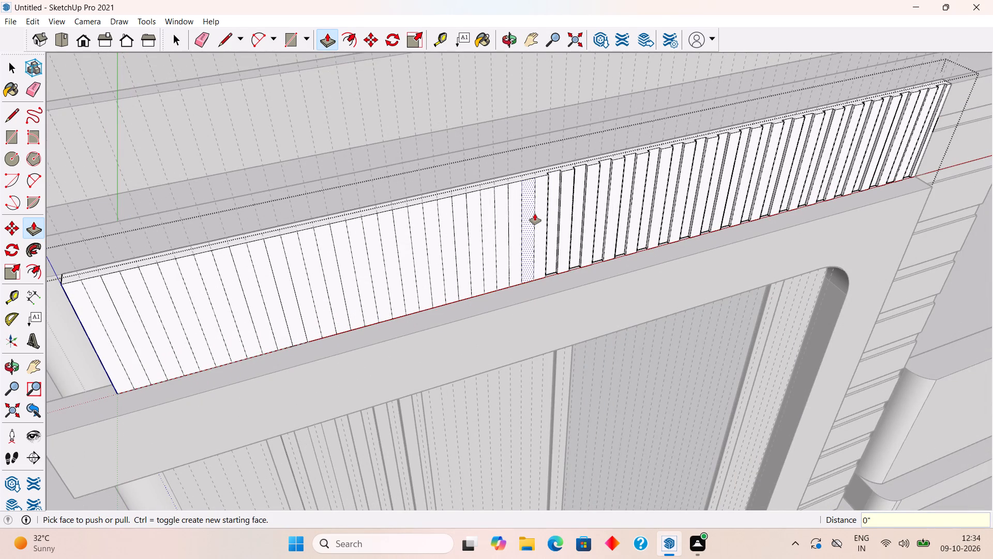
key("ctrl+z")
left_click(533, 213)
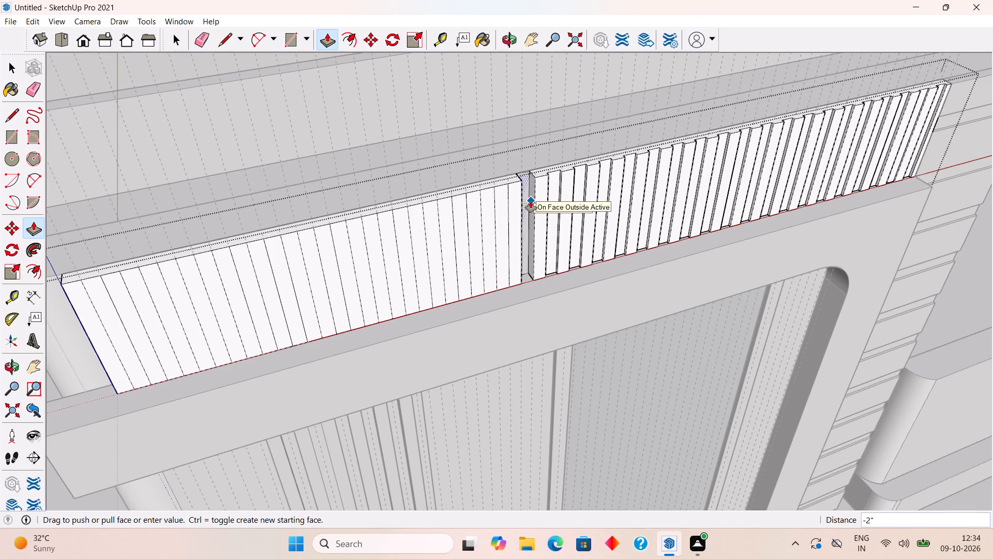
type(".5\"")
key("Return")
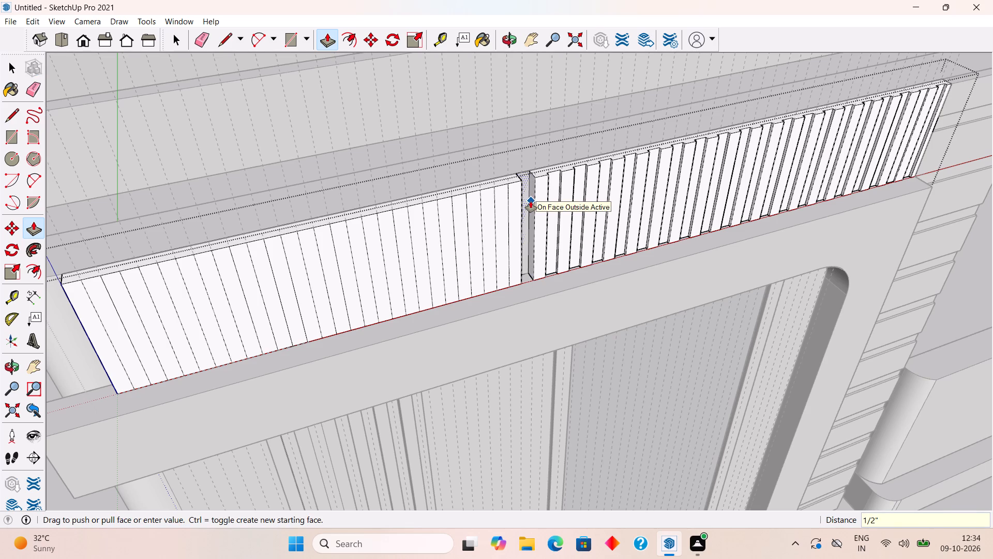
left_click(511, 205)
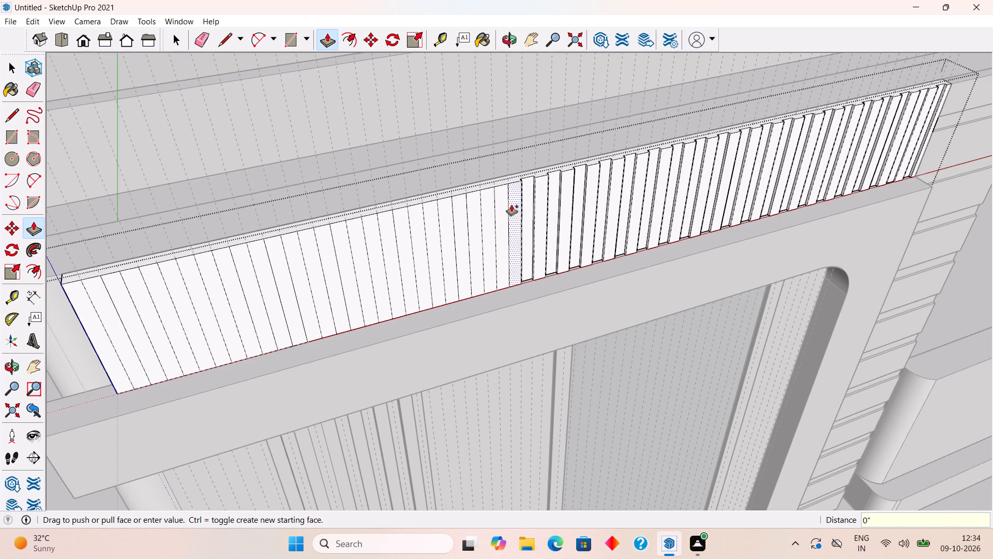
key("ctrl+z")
Recess the twentieth alternate strip from the panel's end by 0.5".
left_click(525, 203)
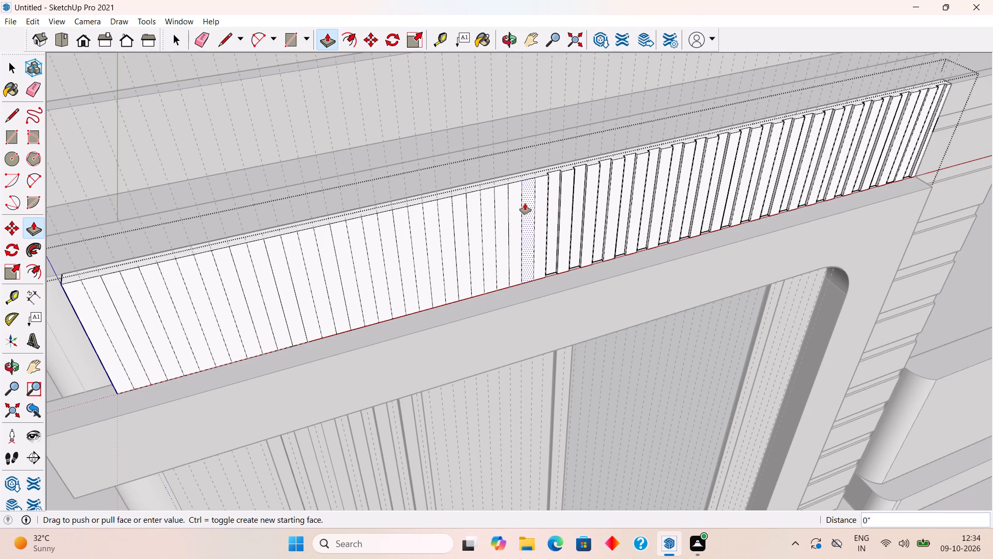
type(".5\"")
key("Return")
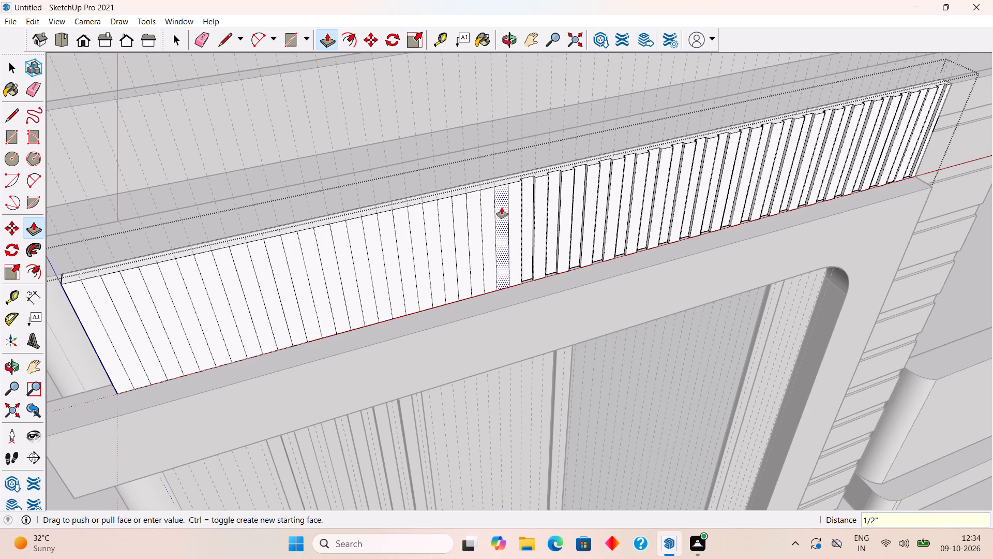
Recess the twenty-first to twenty-fourth alternate strips from the panel's end by 0.5" each.
left_click(503, 209)
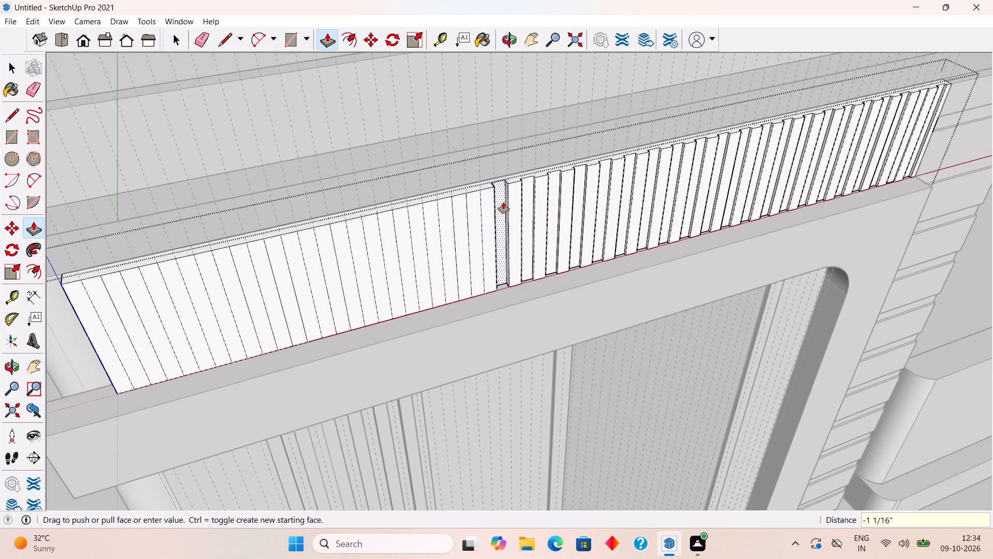
type(".5\"")
key("Return")
left_click(479, 216)
type(".5\"")
key("Return")
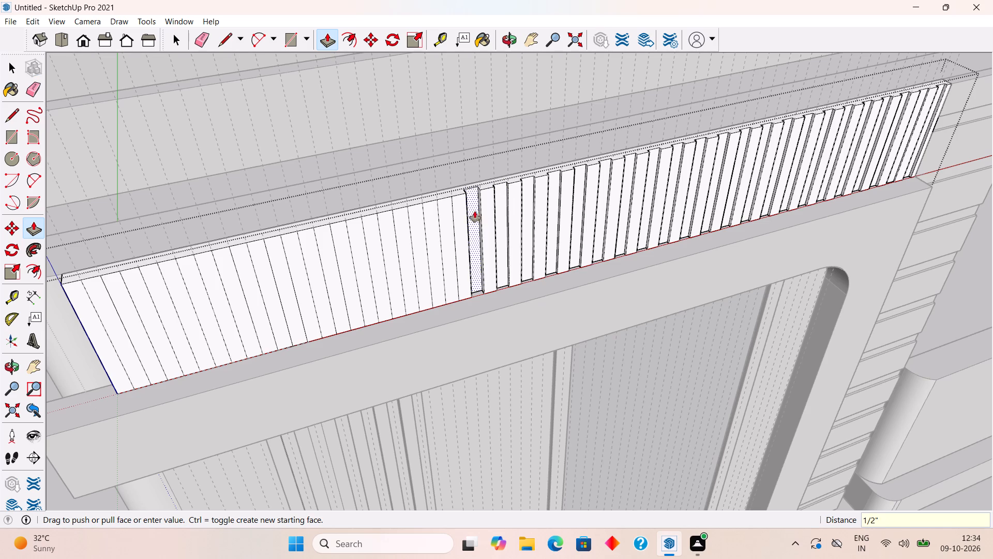
left_click(448, 217)
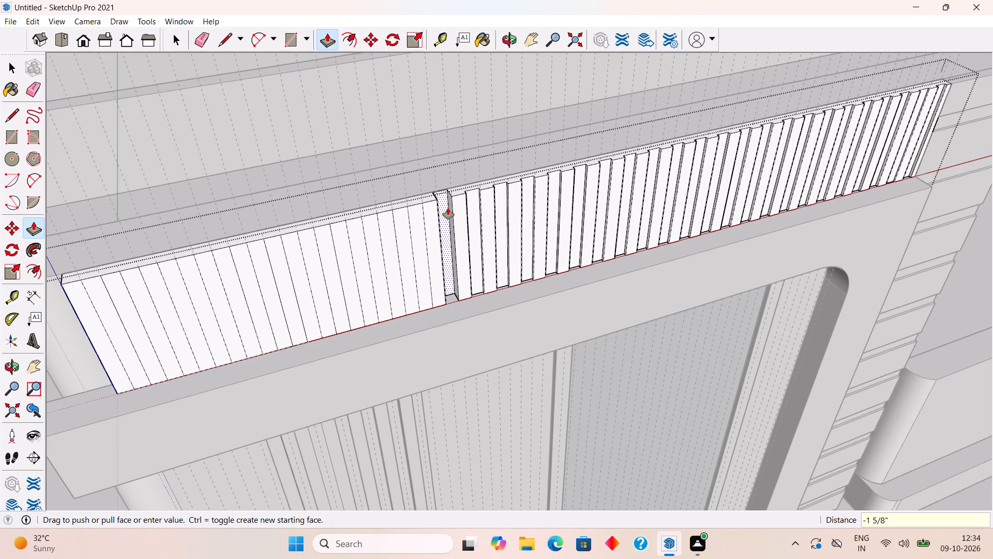
type(".5\"")
key("Return")
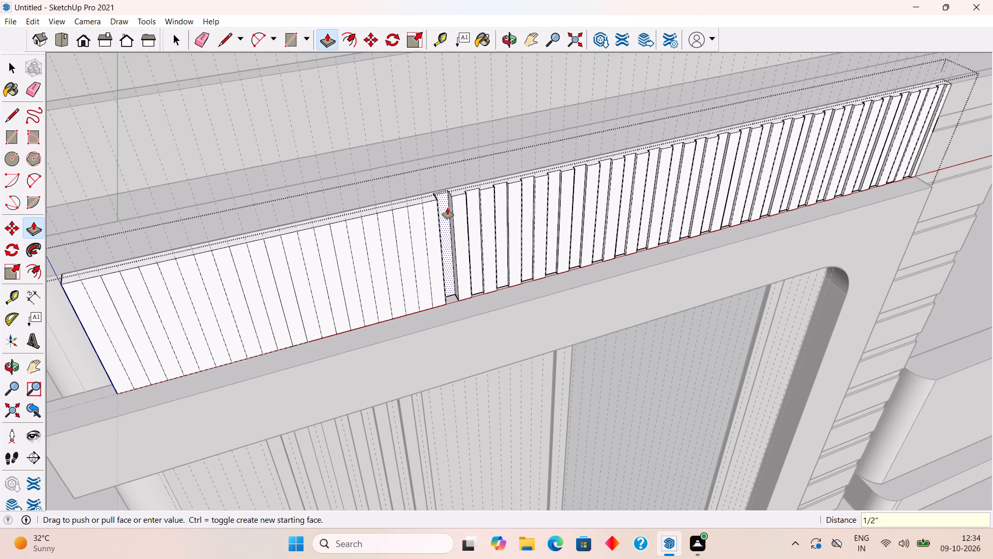
left_click(416, 223)
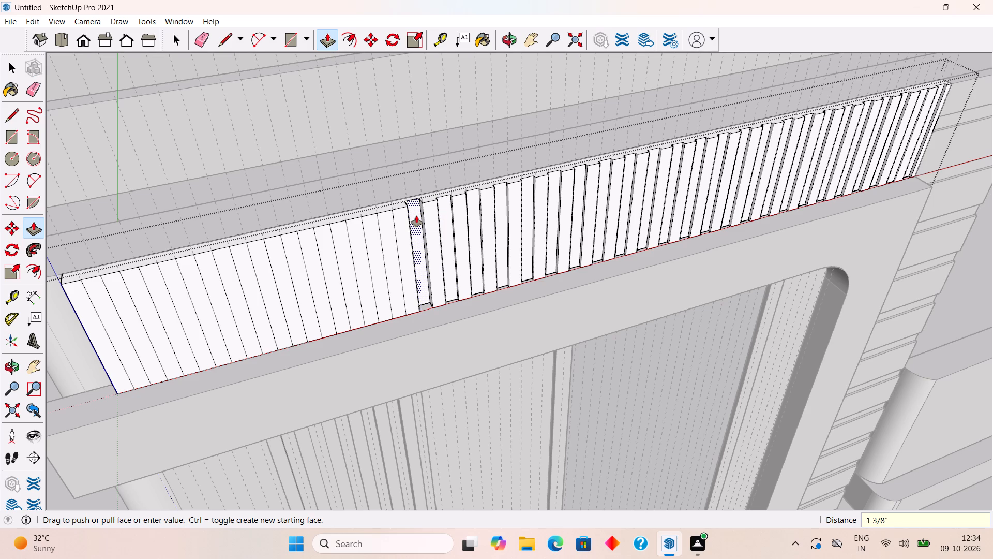
type(".5\"")
key("Return")
Recess the twenty-fifth to twenty-eighth alternate strips along the tower-top panel by 0.5" each.
left_click(386, 236)
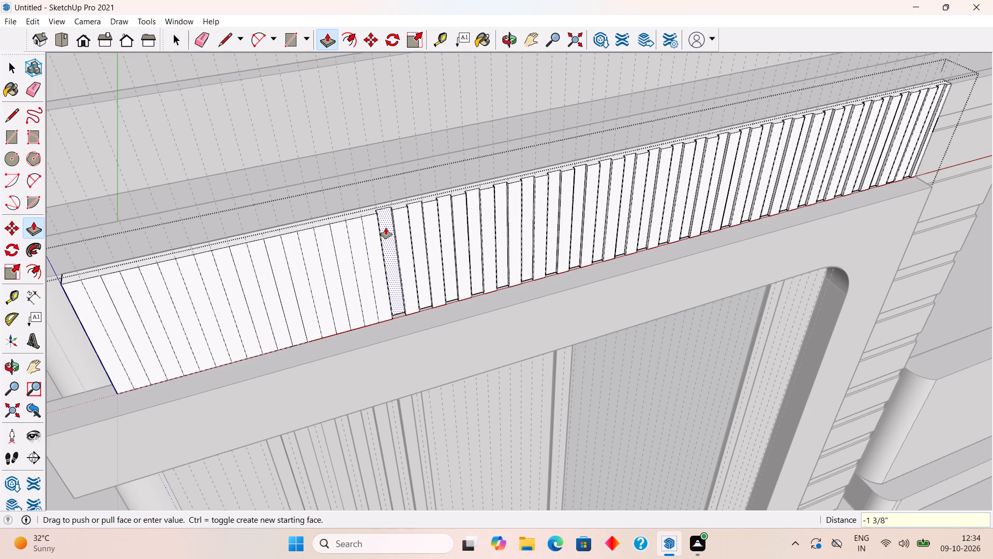
type(".5\"")
key("Return")
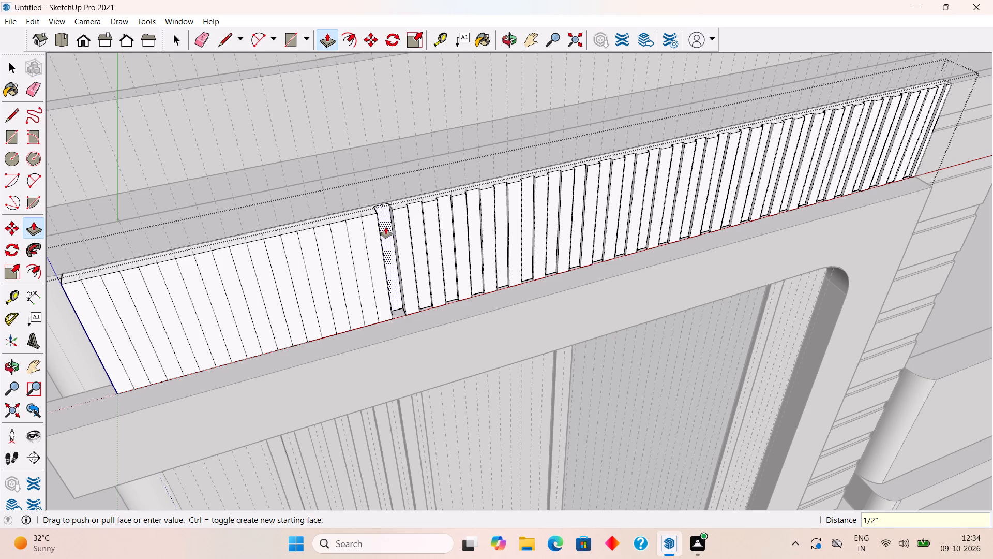
left_click(359, 241)
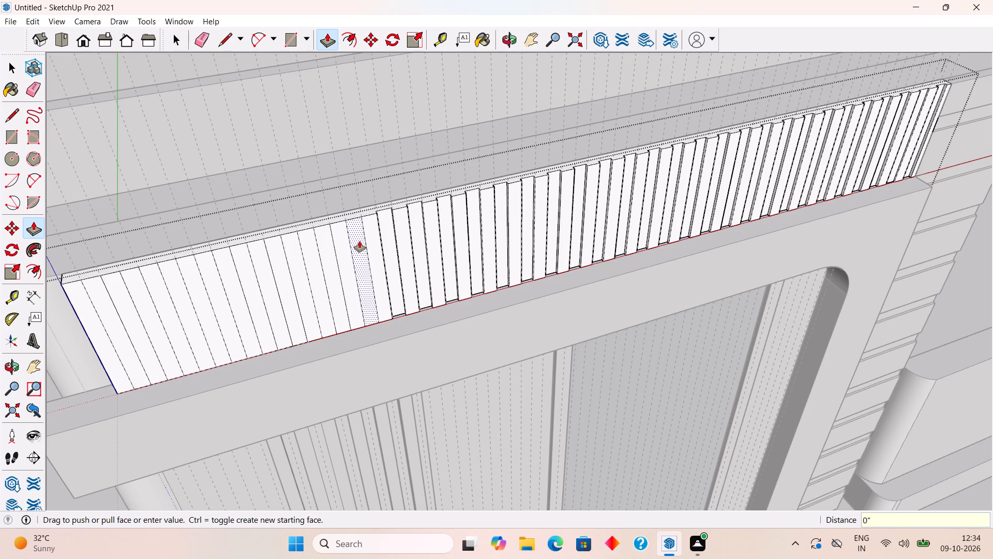
type(".5\"")
key("Return")
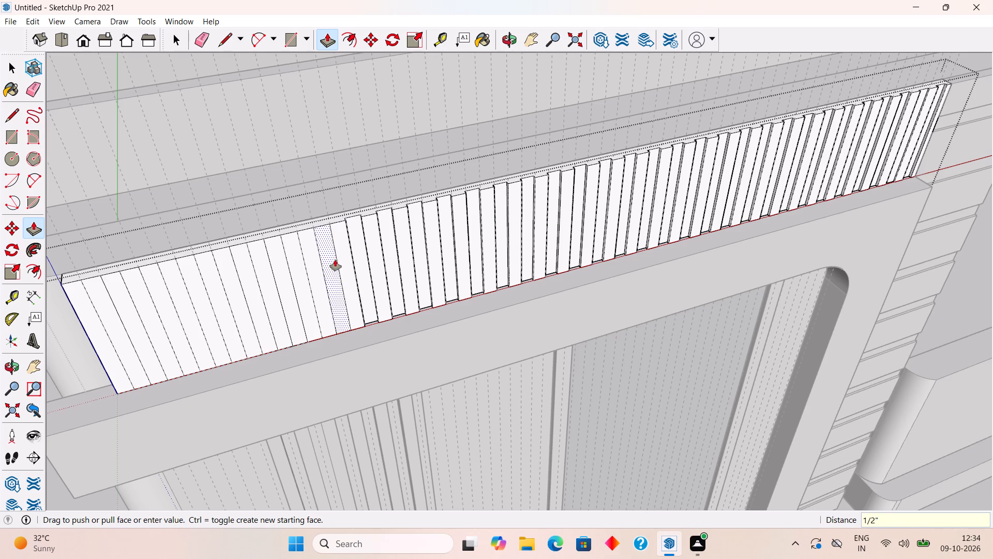
left_click(335, 260)
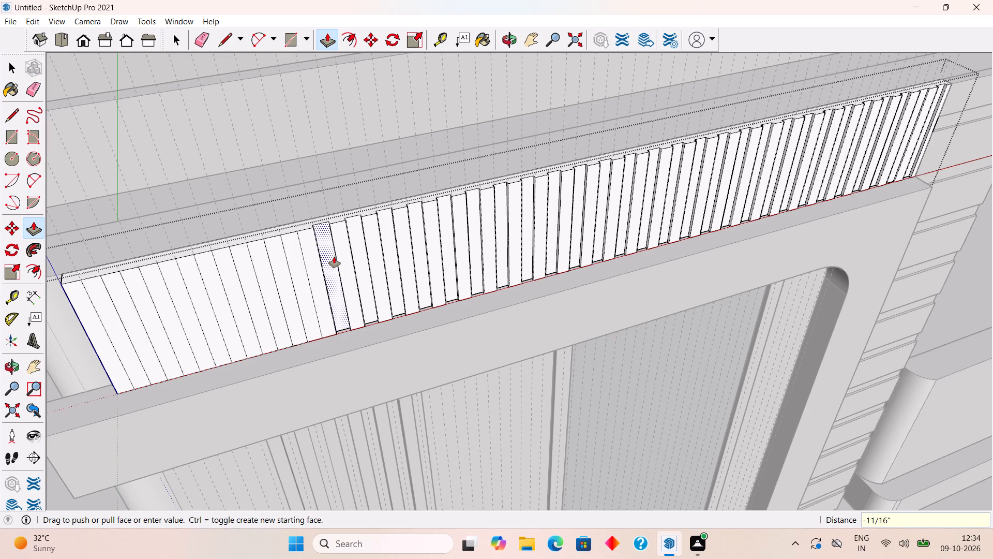
type(".5\"")
key("Return")
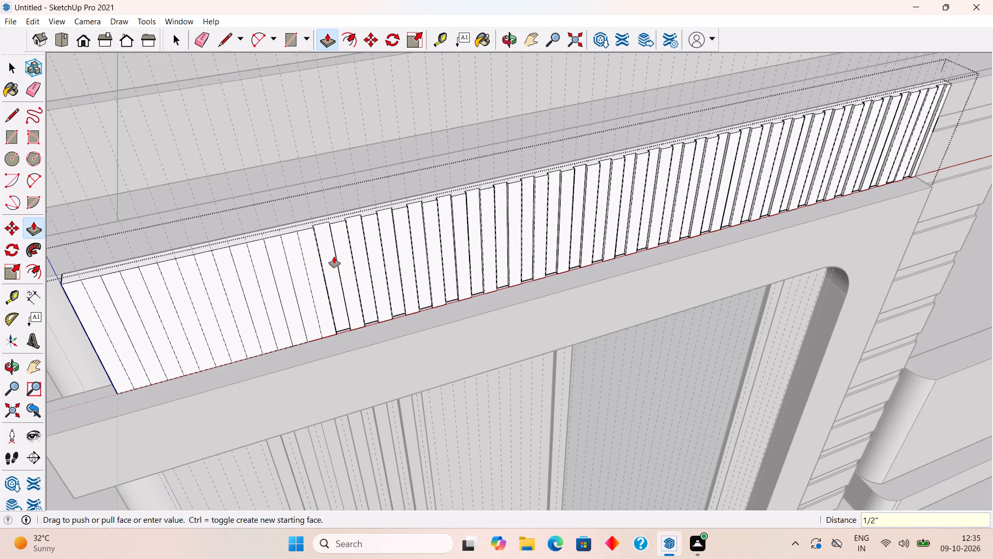
left_click(301, 264)
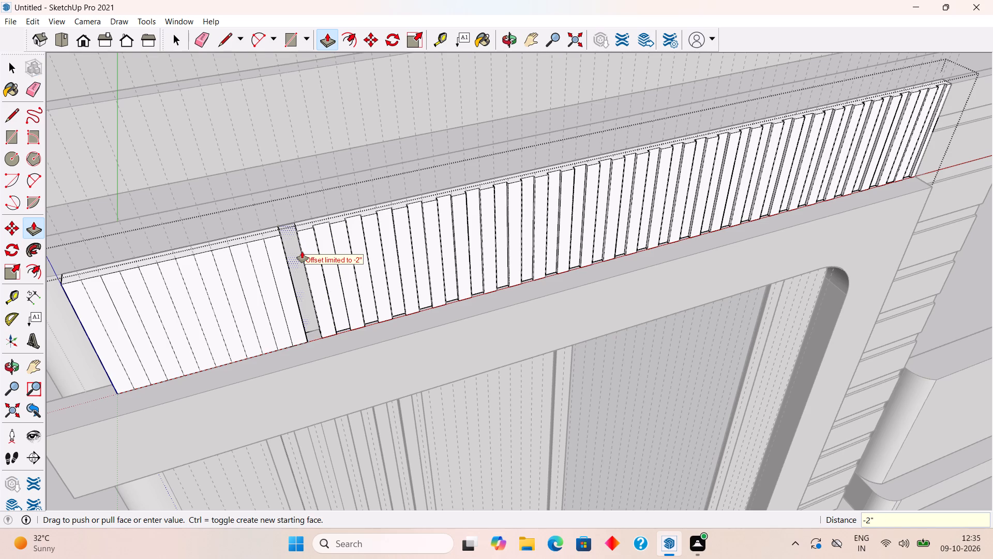
type(".5\"")
key("Return")
Recess the last five alternate strips, the twenty-ninth to thirty-third, by 0.5" each, leaving the final end strip flush.
left_click(272, 279)
type(".5\"")
key("Return")
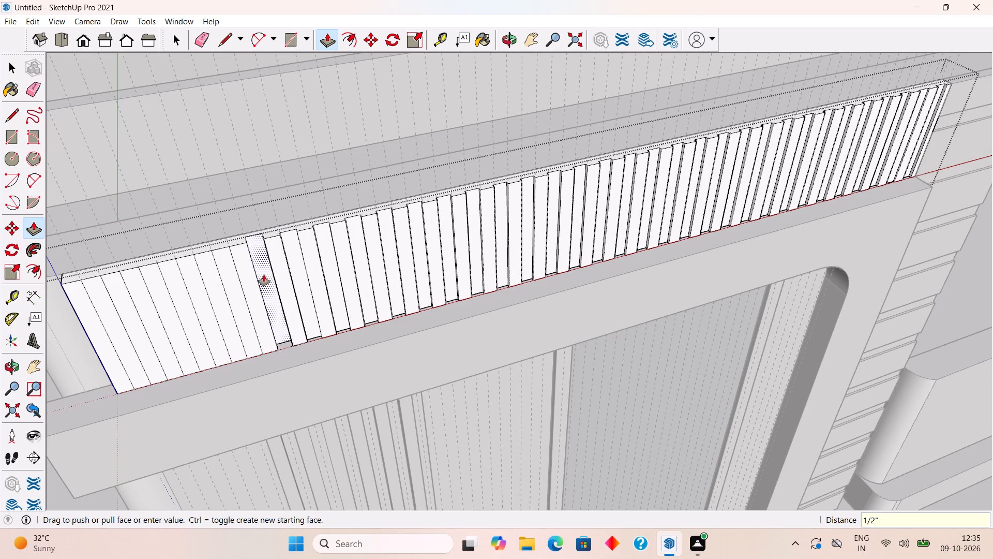
left_click(233, 283)
type(".5\"")
key("Return")
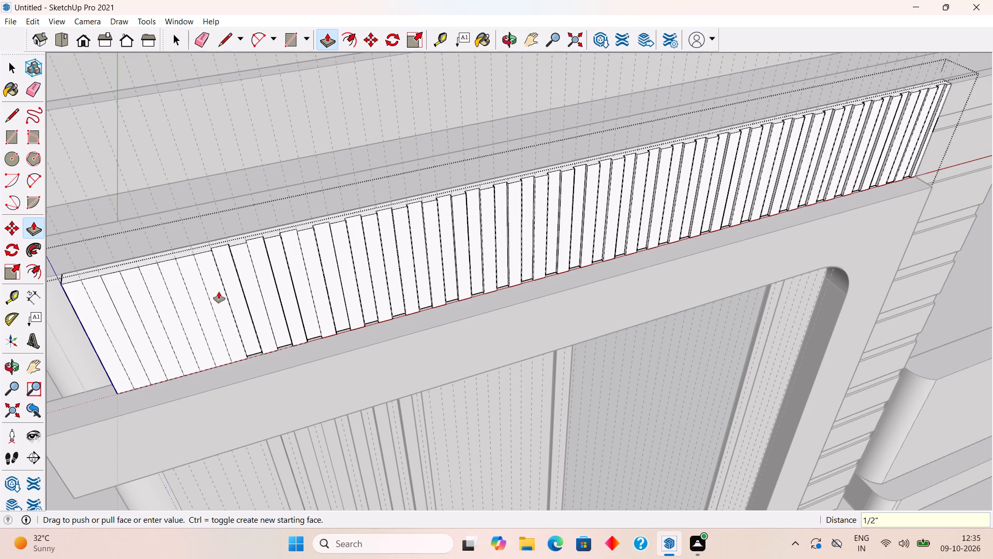
left_click(207, 298)
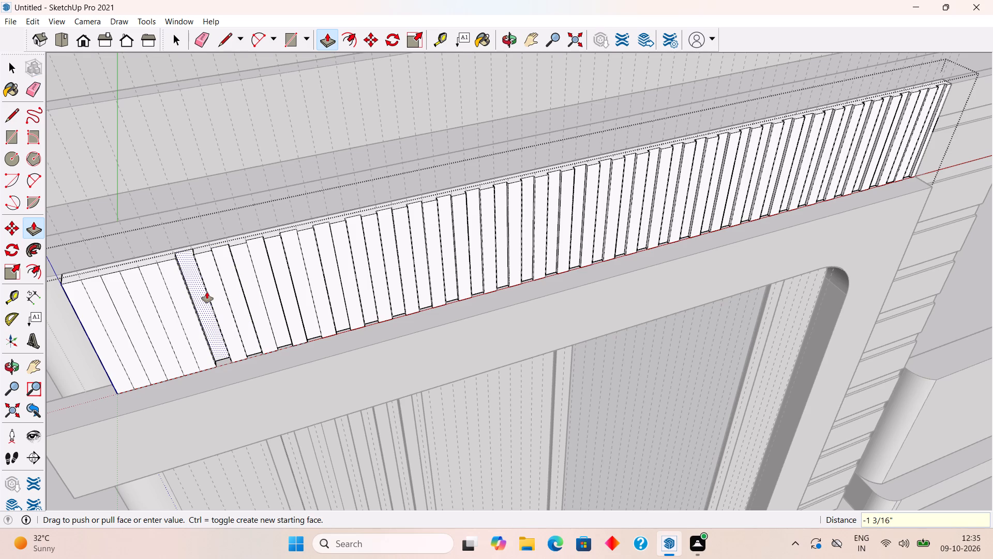
type(".5\"")
key("Return")
left_click(173, 310)
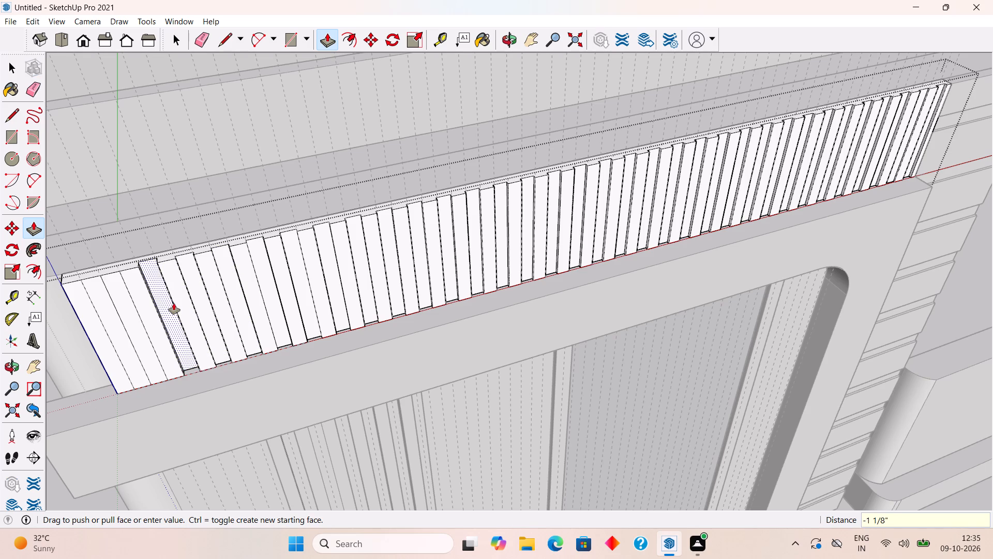
type(".5\"")
key("Return")
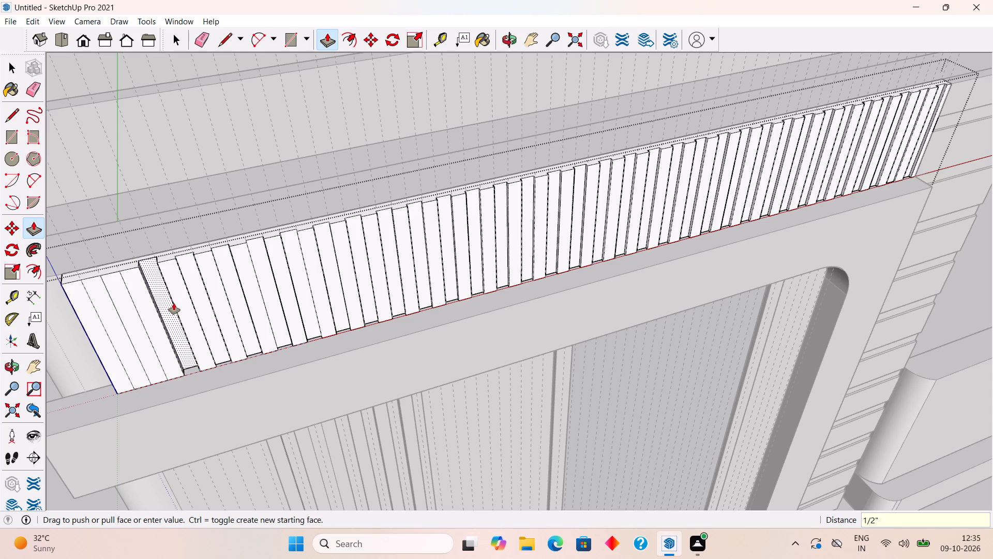
left_click(133, 330)
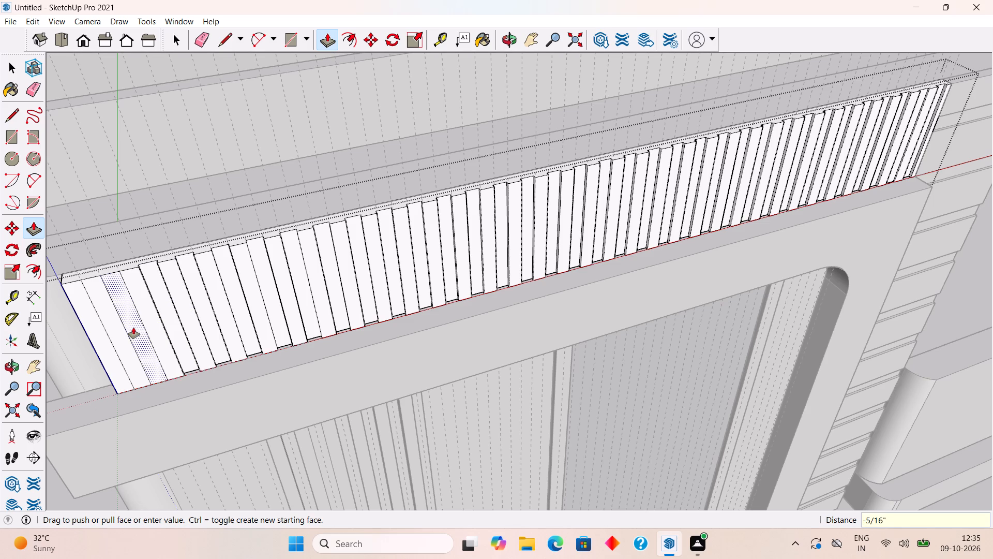
type(".5\"")
key("Return")
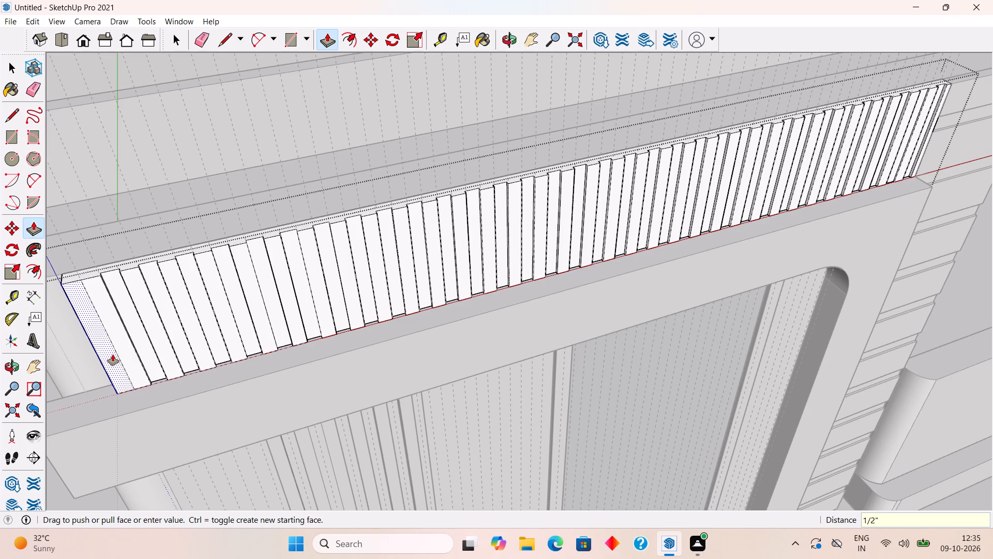
key("space")
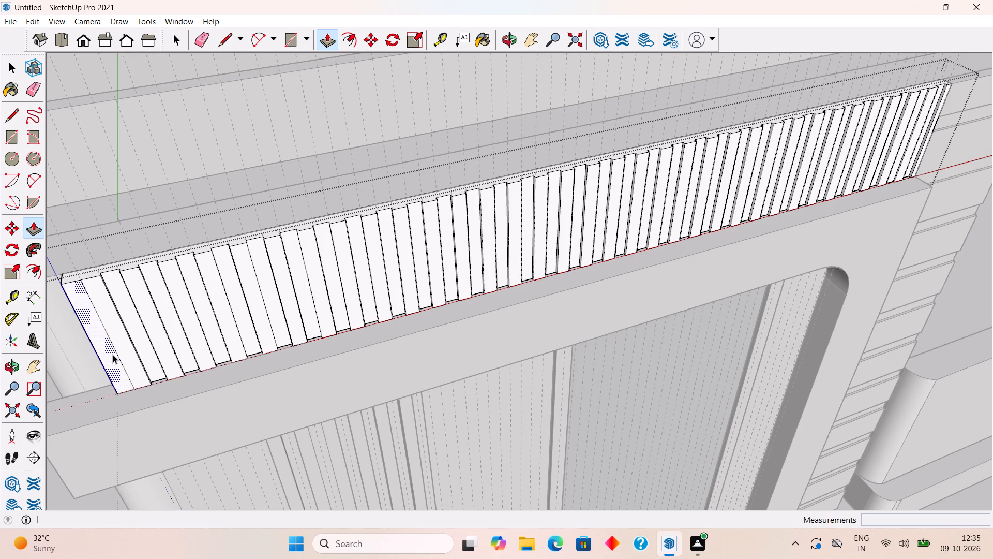
Extend the tower-top panel outward by 2" from its narrow end face beside the ungrooved end strip.
scroll(113, 355, "down", 7)
scroll(92, 417, "up", 11)
scroll(112, 355, "up", 1)
middle_click_drag(145, 341, 167, 334)
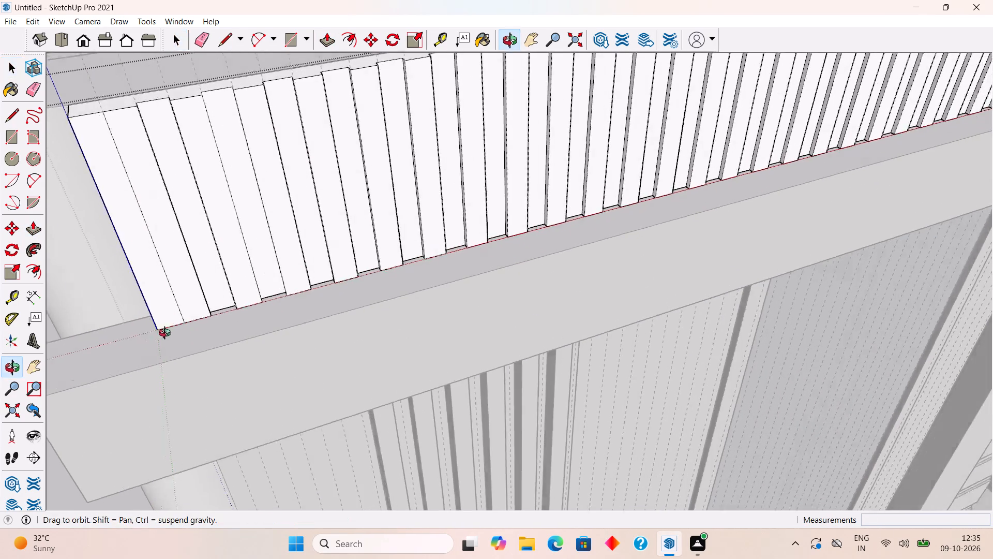
middle_click_drag(167, 334, 299, 308)
left_click(188, 344)
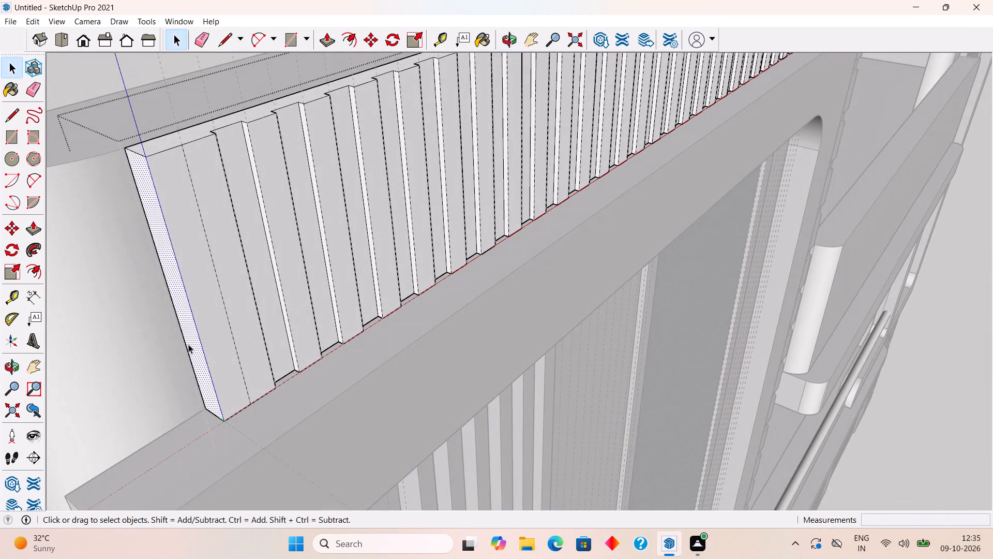
key("p")
left_click(188, 344)
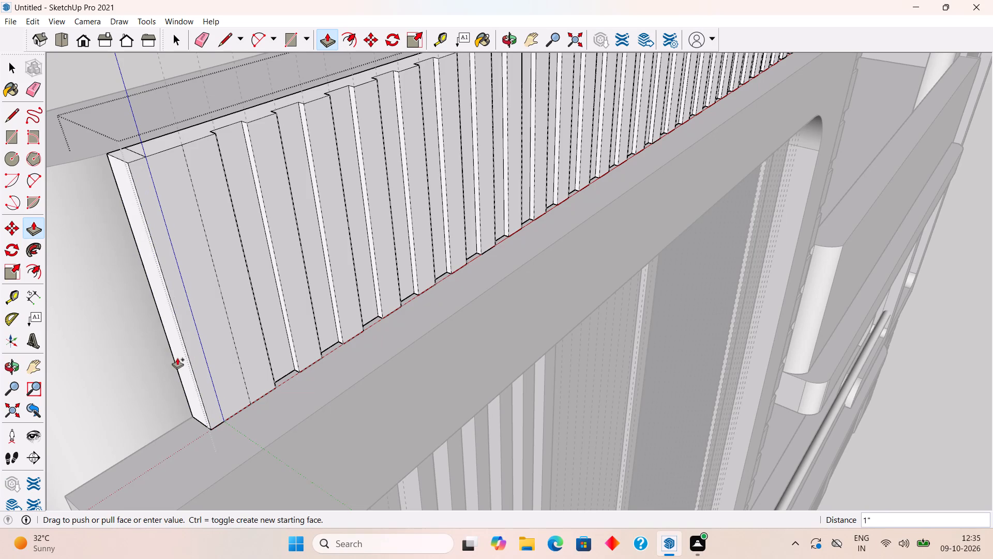
key("2")
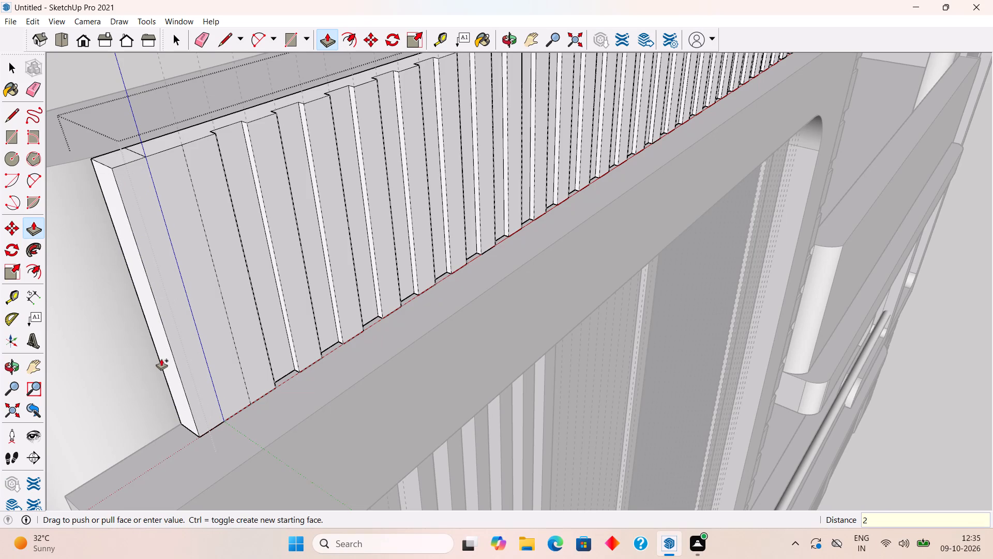
key("Return")
key("space")
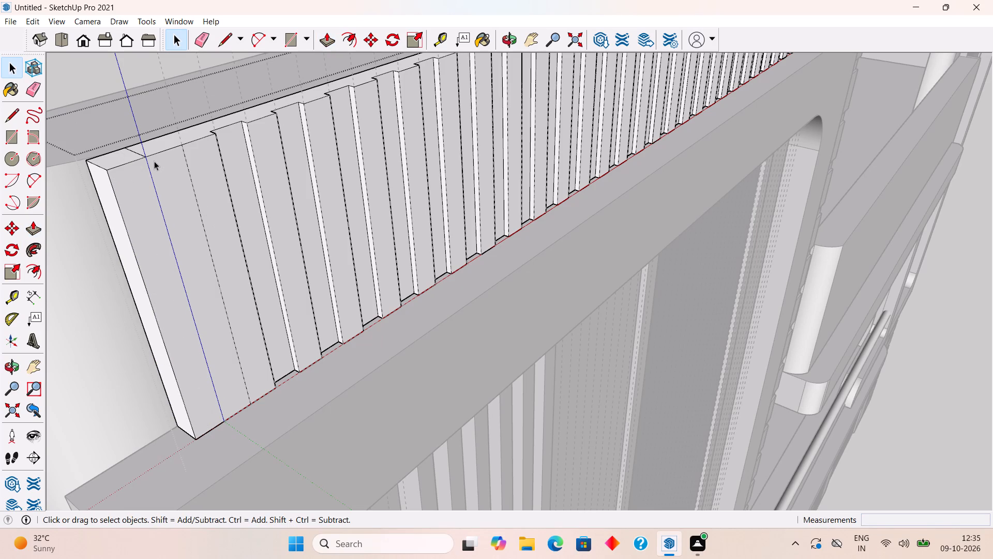
Recess the strip next to the new 2" end extension by 0.5".
left_click(167, 182)
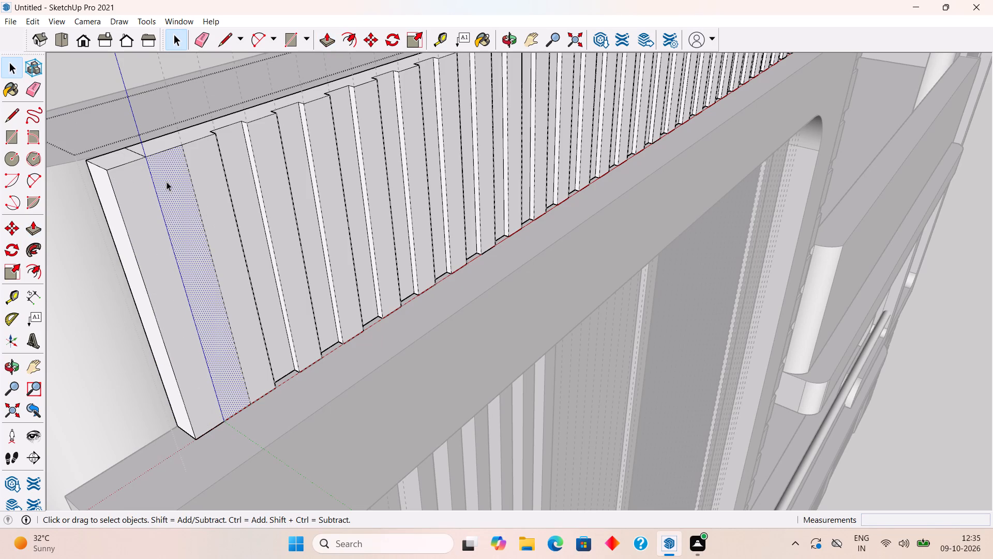
key("p")
left_click(167, 182)
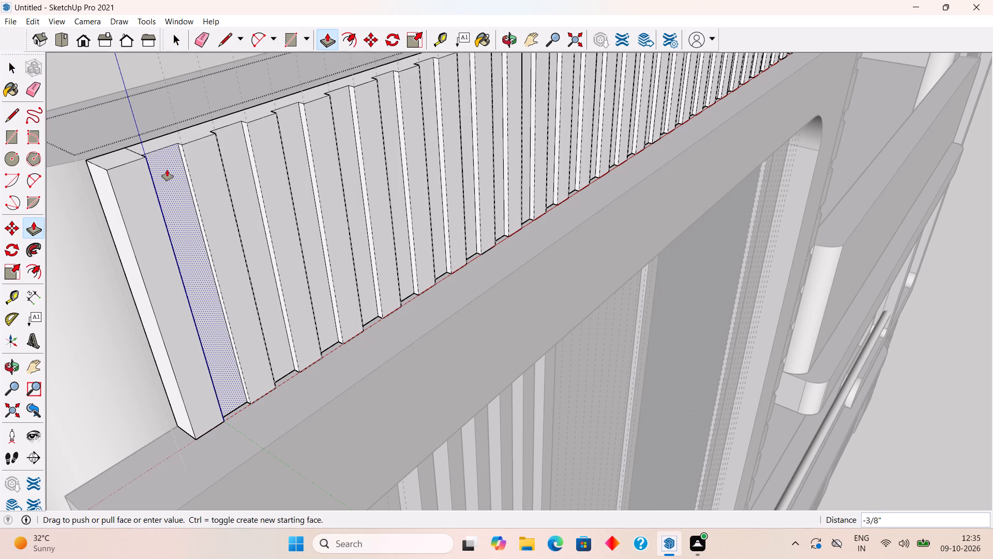
type(".5\"")
key("Return")
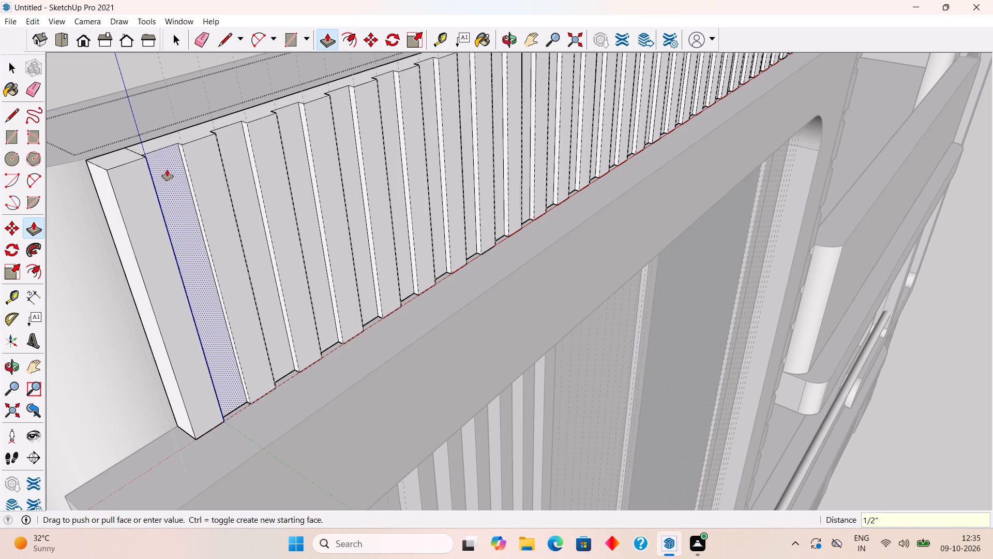
key("space")
Leave the panel group and delete the guide lines running across the front tower.
scroll(167, 174, "down", 20)
scroll(167, 174, "down", 9)
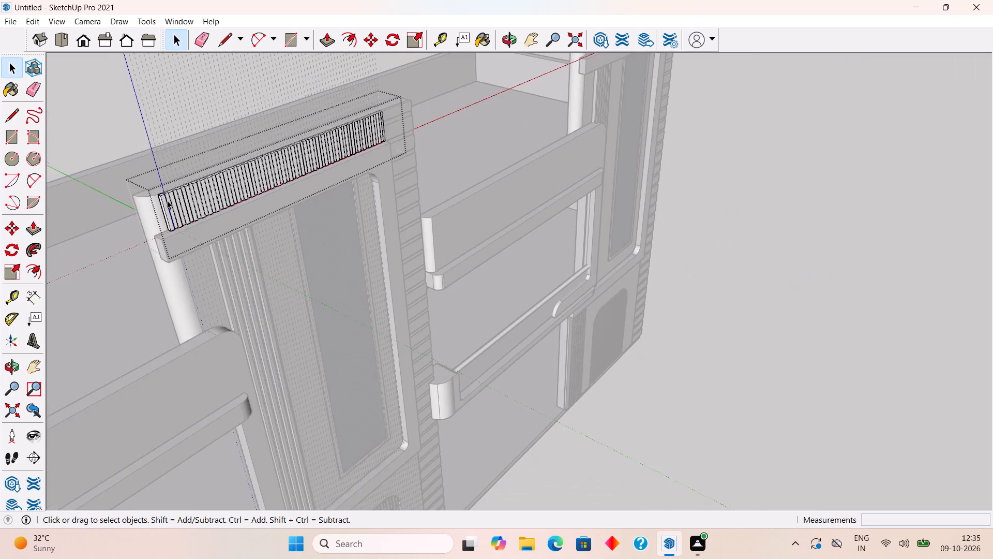
scroll(167, 200, "down", 3)
left_click(139, 141)
middle_click_drag(266, 225, 232, 213)
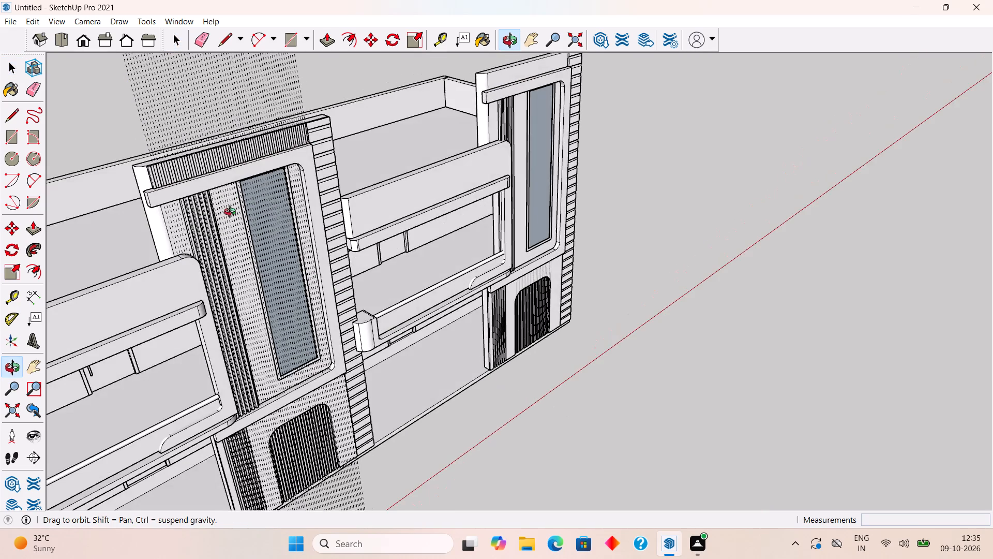
scroll(232, 214, "down", 5)
middle_click_drag(232, 213, 232, 214)
scroll(232, 214, "down", 4)
left_click_drag(287, 104, 158, 146)
key("Delete")
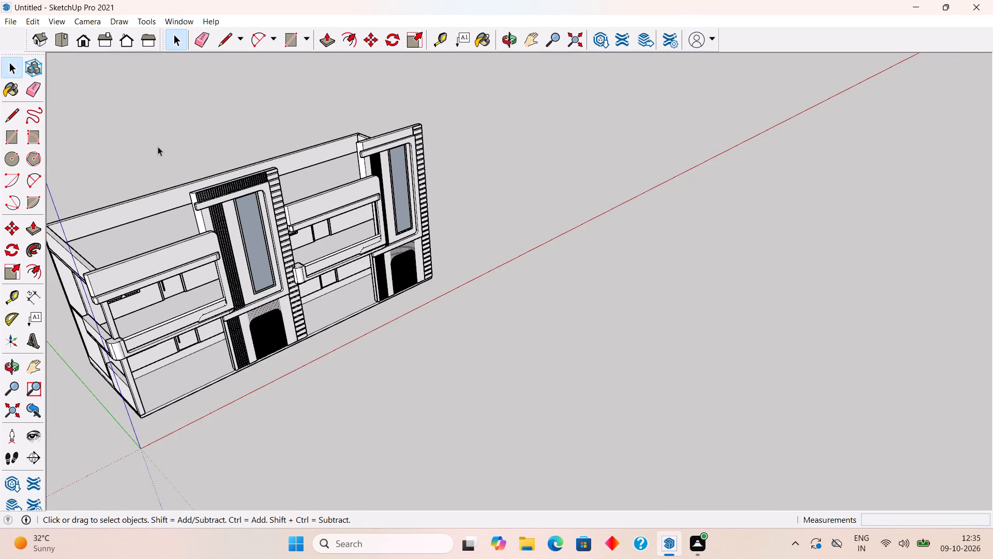
Copy the grooved tower-top panel about 30' along the red axis onto the plain top band of the second tower.
scroll(286, 253, "down", 4)
middle_click_drag(257, 409, 142, 350)
scroll(142, 350, "up", 3)
scroll(263, 130, "up", 2)
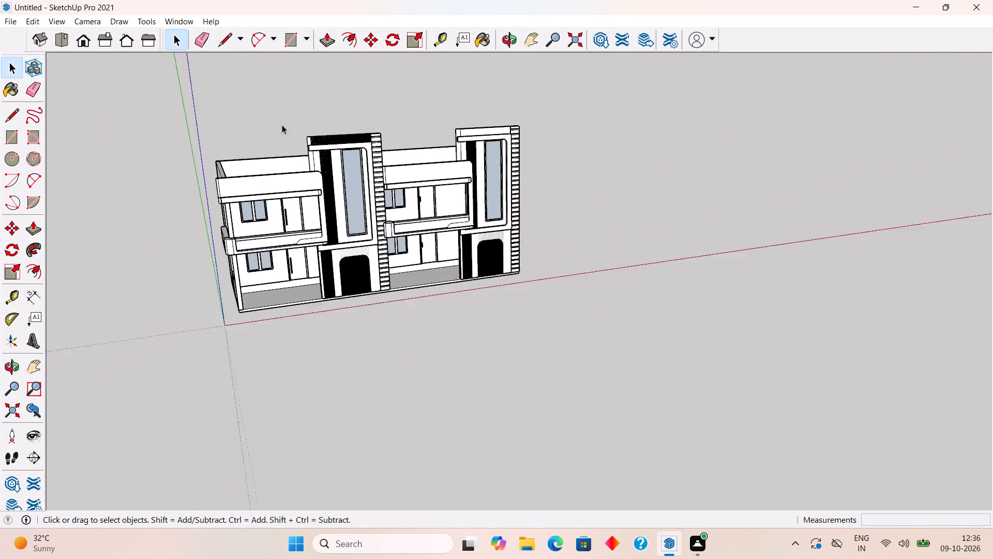
scroll(282, 125, "up", 2)
middle_click_drag(700, 270, 599, 338)
scroll(386, 142, "up", 12)
left_click(386, 140)
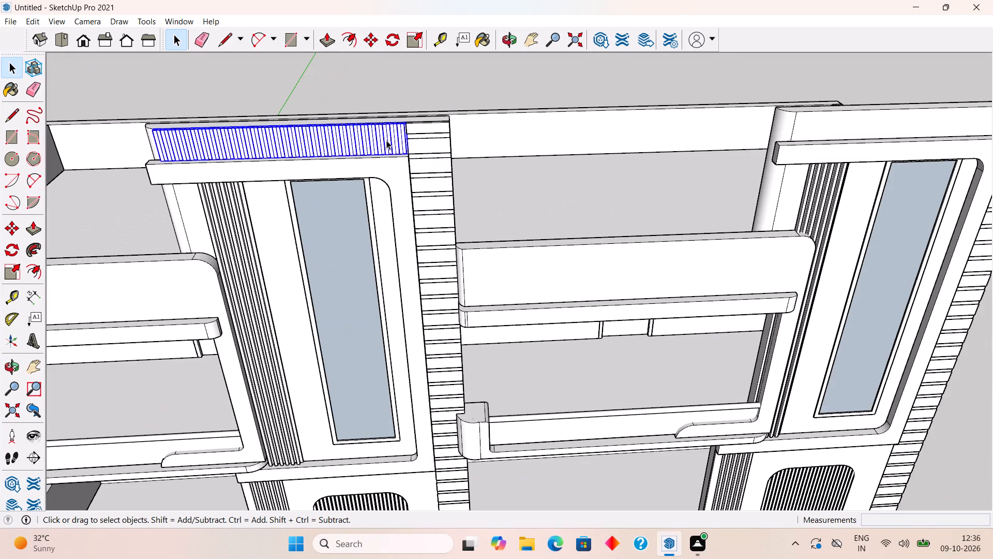
key("m")
left_click(386, 140)
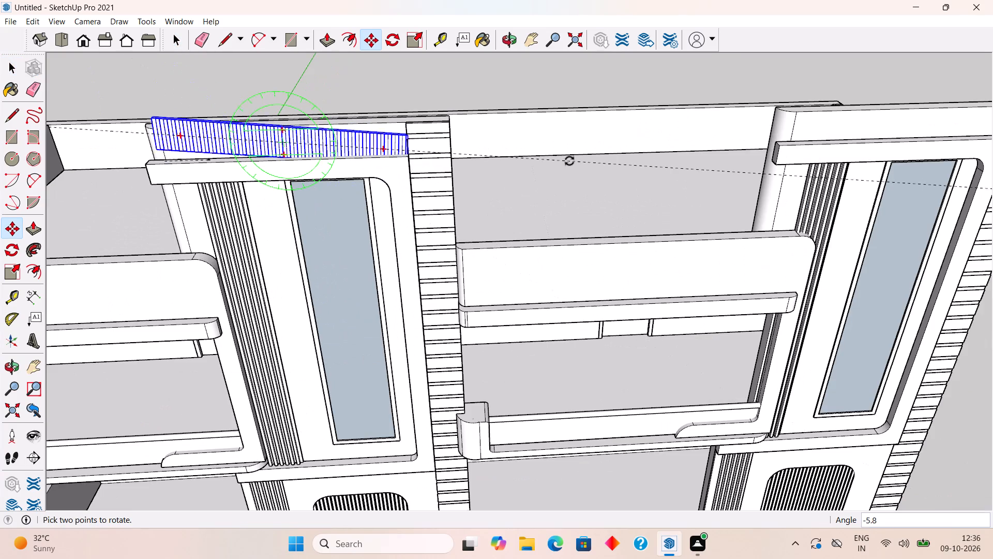
key("space")
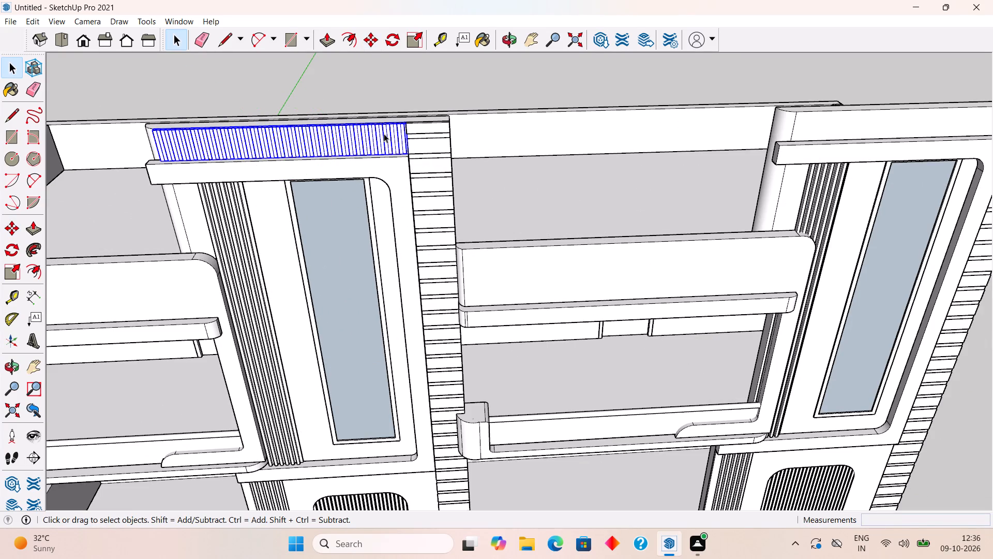
key("n")
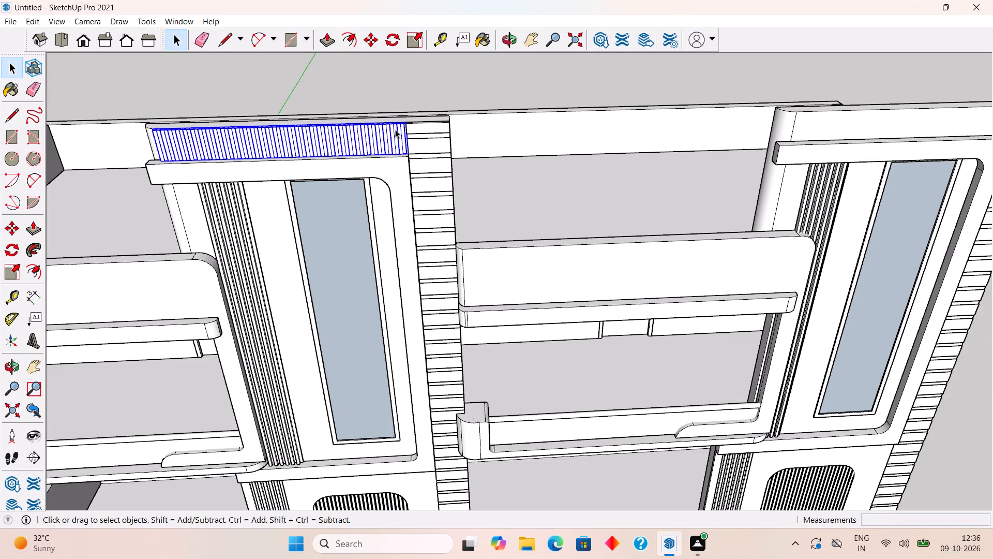
key("m")
left_click(395, 129)
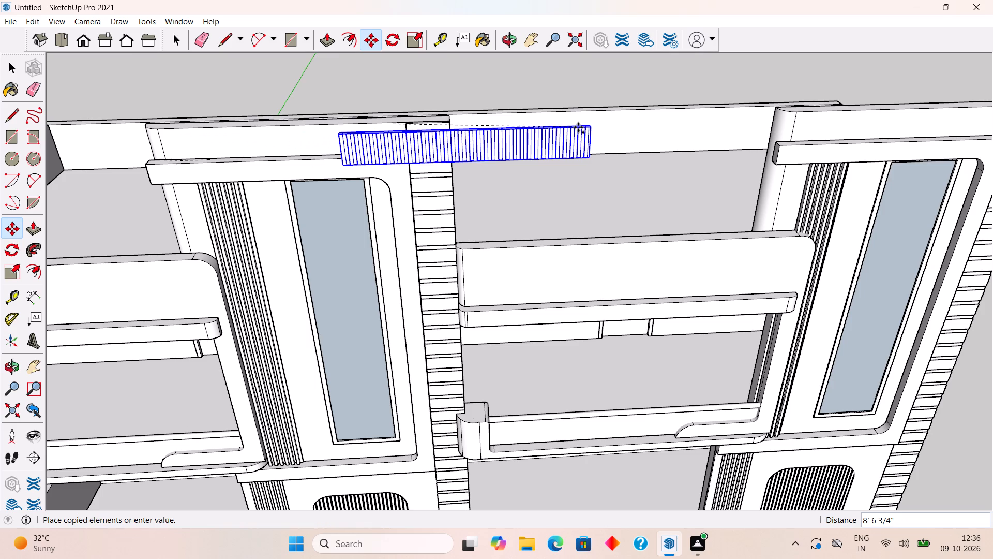
scroll(717, 120, "down", 10)
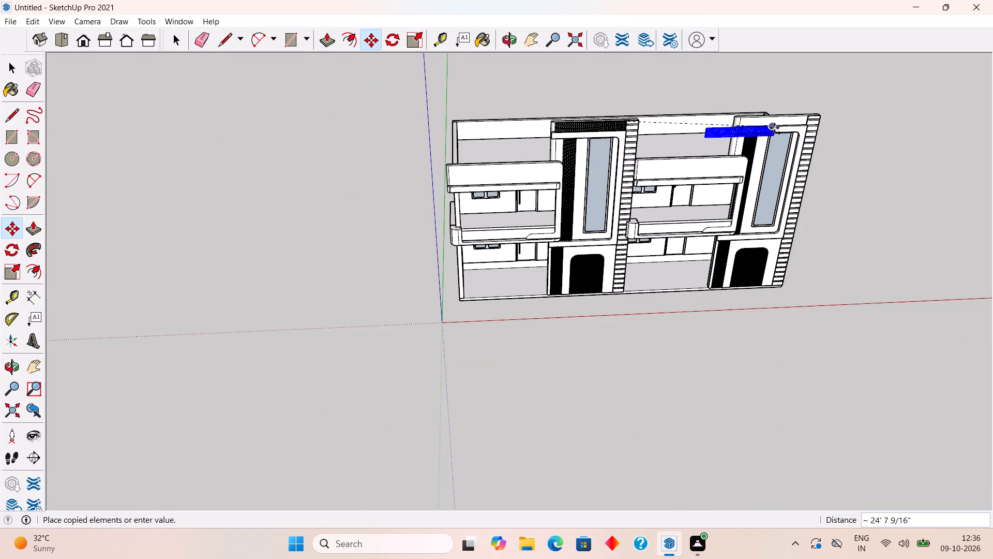
scroll(779, 125, "up", 9)
scroll(819, 112, "up", 1)
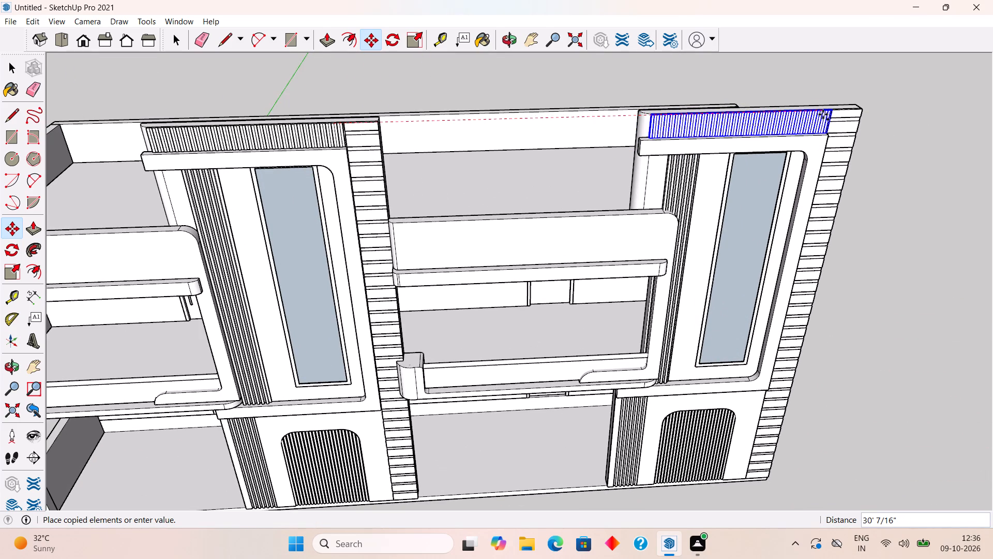
left_click(823, 114)
Move the copied panel 7/16" so its lower end corner meets the edge of the second tower's horizontally grooved side strip.
middle_click_drag(862, 152, 643, 150)
scroll(656, 144, "up", 2)
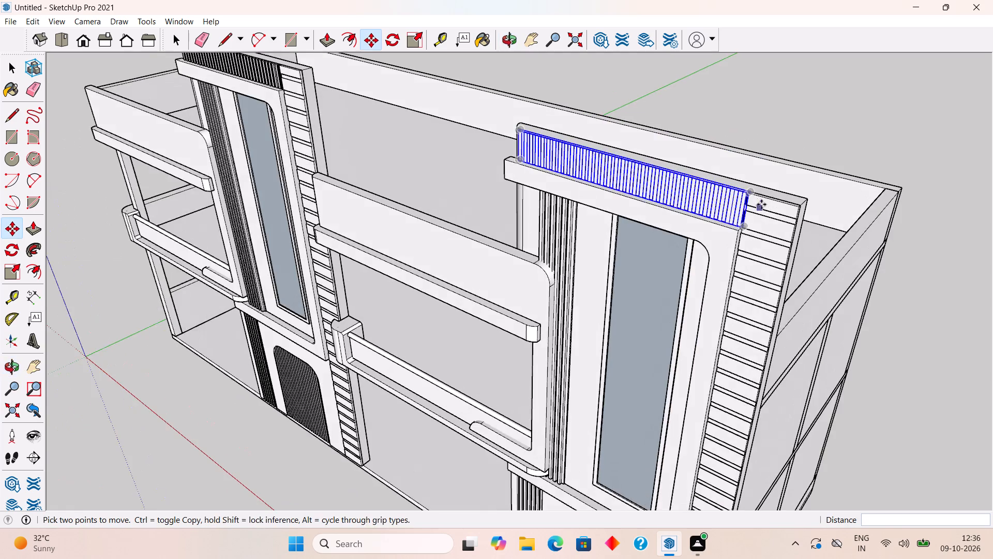
scroll(772, 211, "up", 20)
scroll(772, 211, "up", 6)
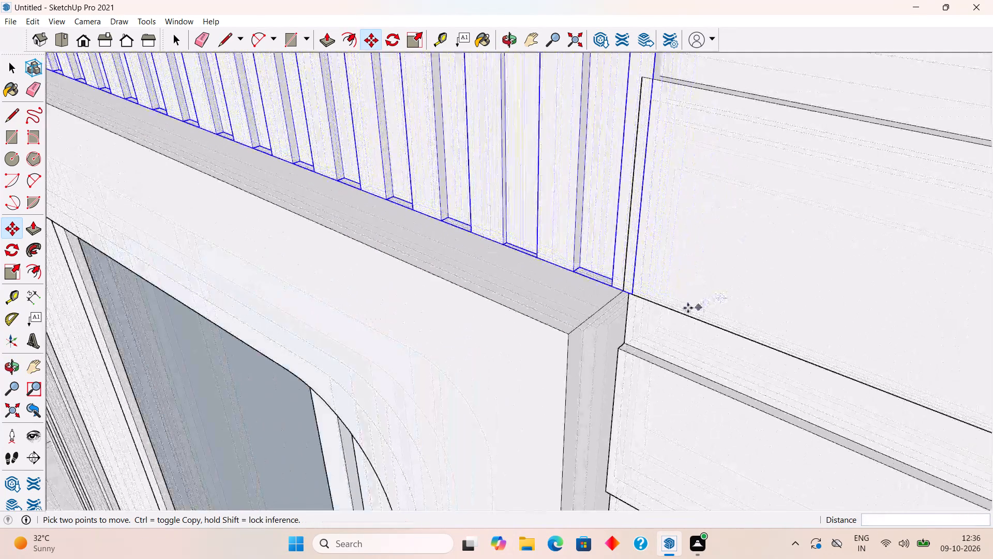
left_click(633, 295)
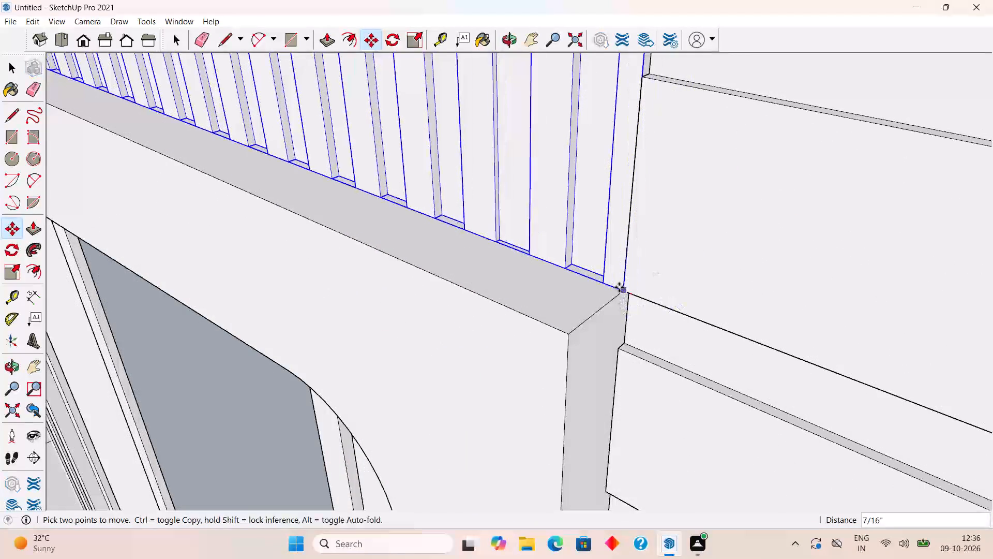
left_click(622, 289)
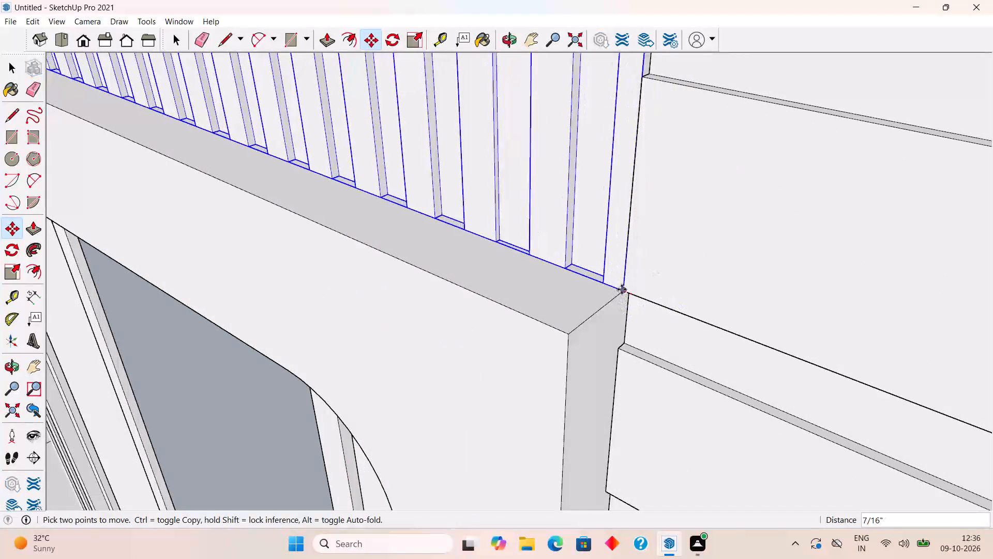
key("space")
scroll(622, 289, "down", 20)
scroll(622, 289, "down", 16)
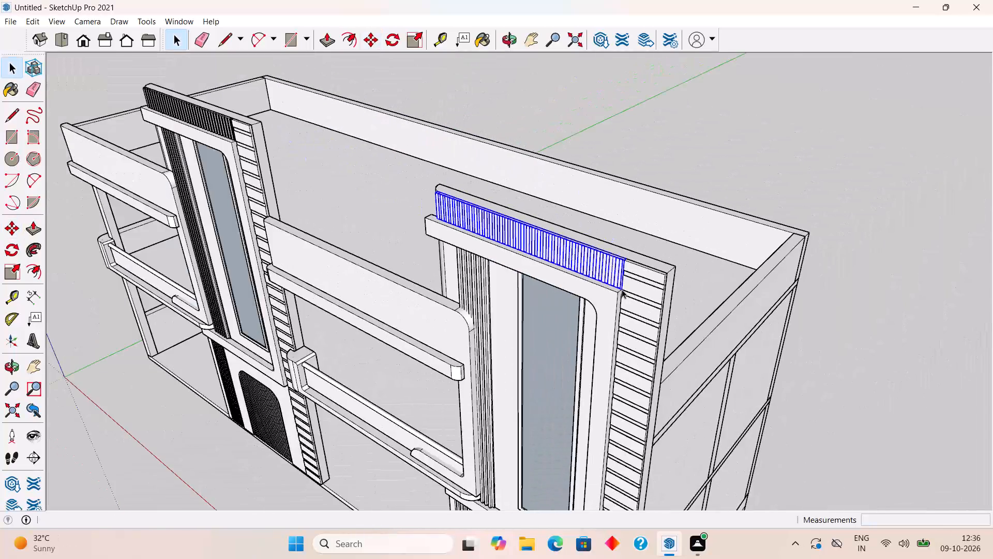
scroll(622, 289, "down", 2)
left_click(671, 137)
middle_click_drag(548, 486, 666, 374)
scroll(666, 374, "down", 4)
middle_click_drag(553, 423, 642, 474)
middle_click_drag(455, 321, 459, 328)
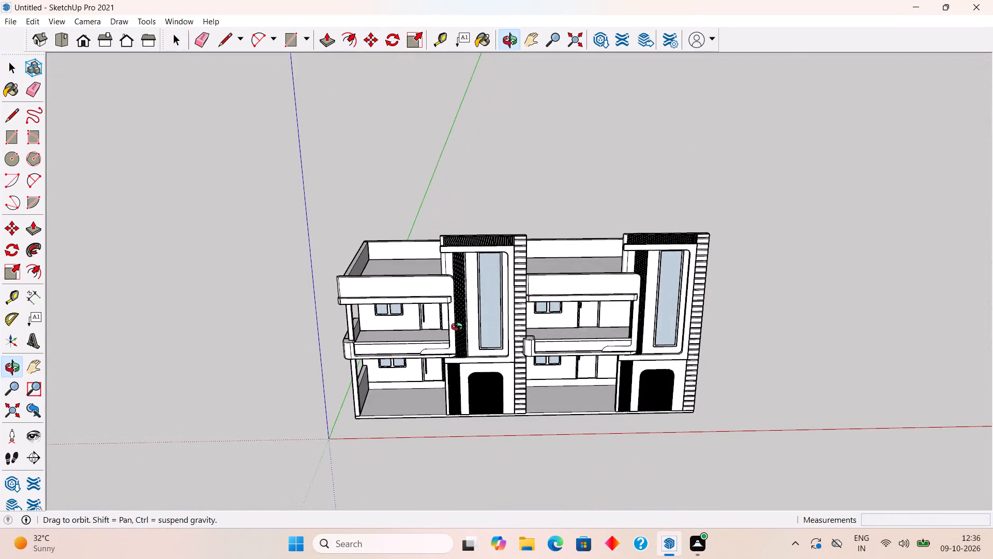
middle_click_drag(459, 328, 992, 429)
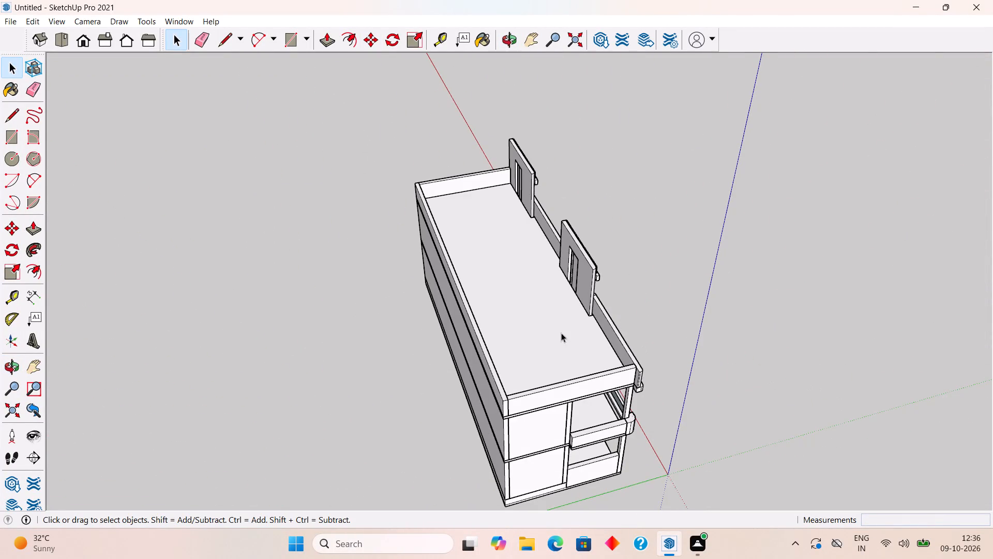
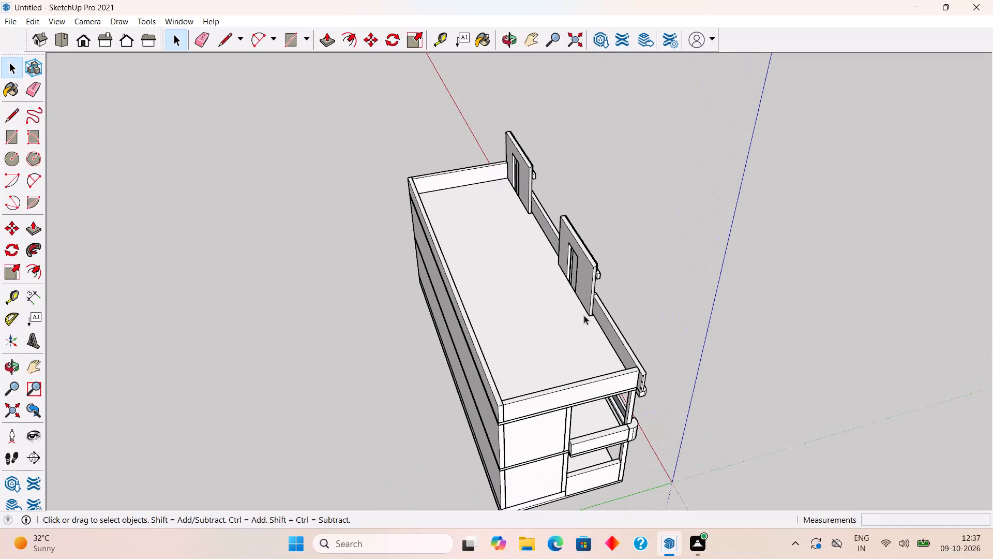
Inspect the two-house model from the roof side, the end and the front, checking both towers and their grooved top panels.
scroll(584, 315, "down", 1)
scroll(584, 310, "up", 2)
scroll(459, 425, "down", 1)
scroll(475, 448, "up", 3)
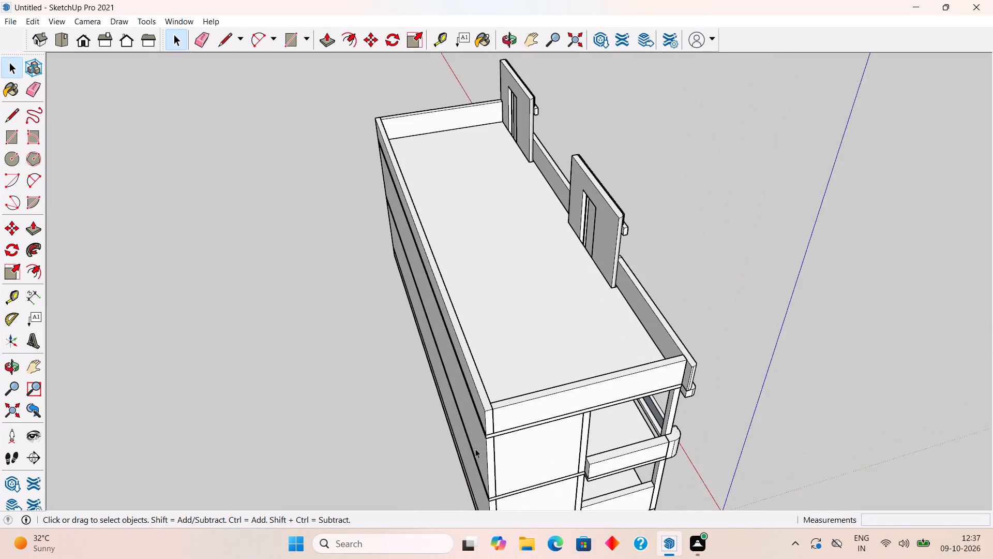
scroll(475, 449, "down", 4)
scroll(469, 503, "up", 5)
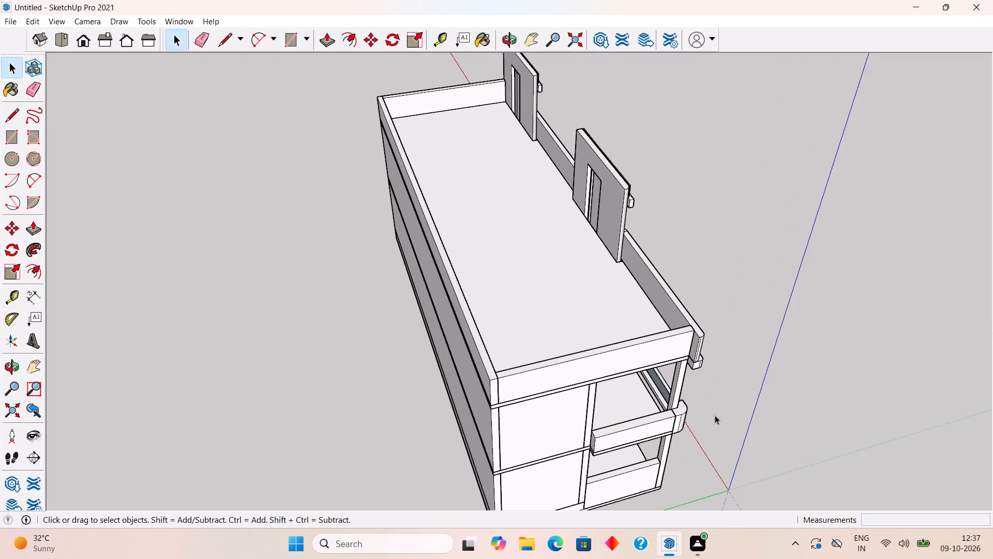
middle_click_drag(685, 409, 428, 343)
scroll(434, 346, "down", 3)
scroll(503, 394, "up", 6)
middle_click_drag(489, 360, 416, 318)
scroll(416, 318, "down", 2)
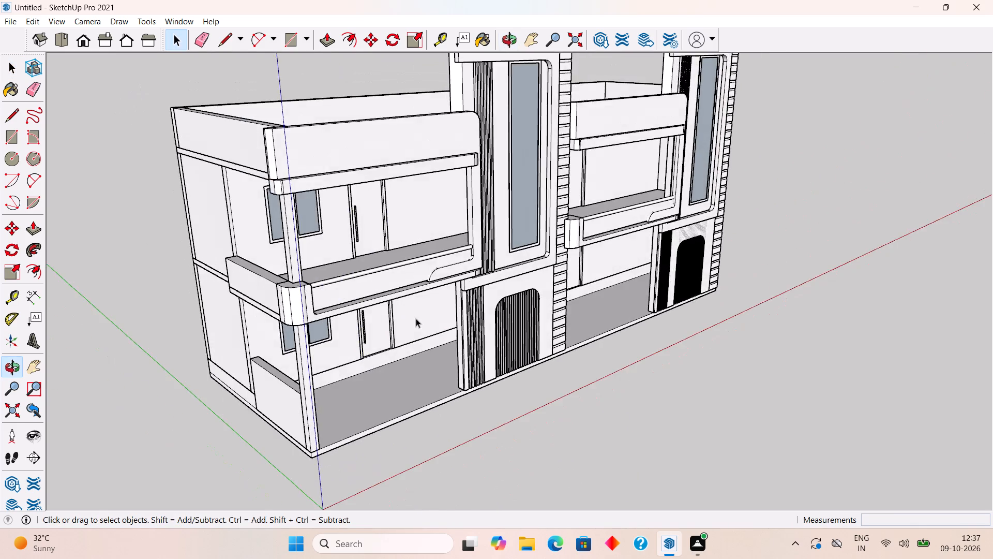
scroll(416, 318, "down", 4)
scroll(451, 310, "up", 5)
scroll(528, 332, "up", 2)
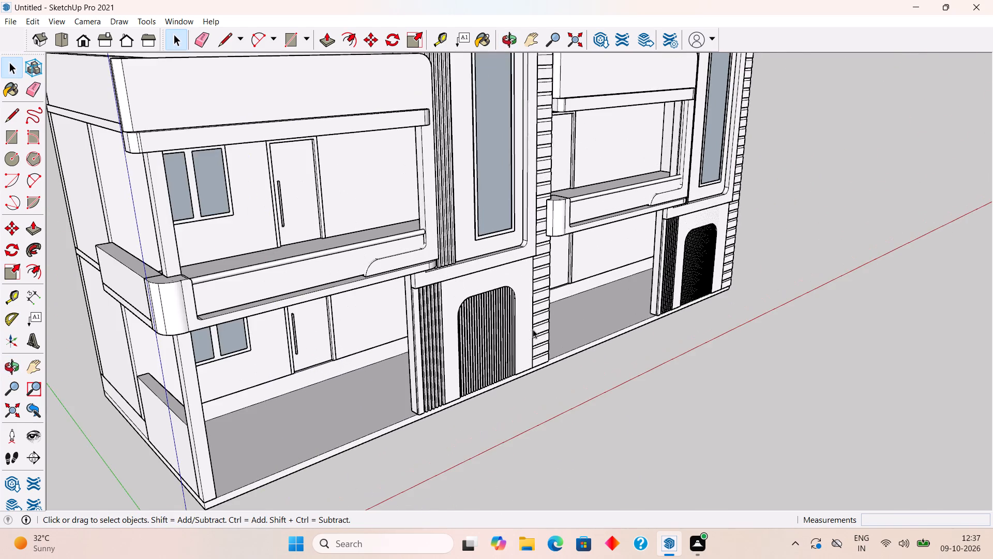
middle_click_drag(502, 327, 394, 298)
scroll(394, 298, "down", 3)
middle_click_drag(543, 330, 359, 319)
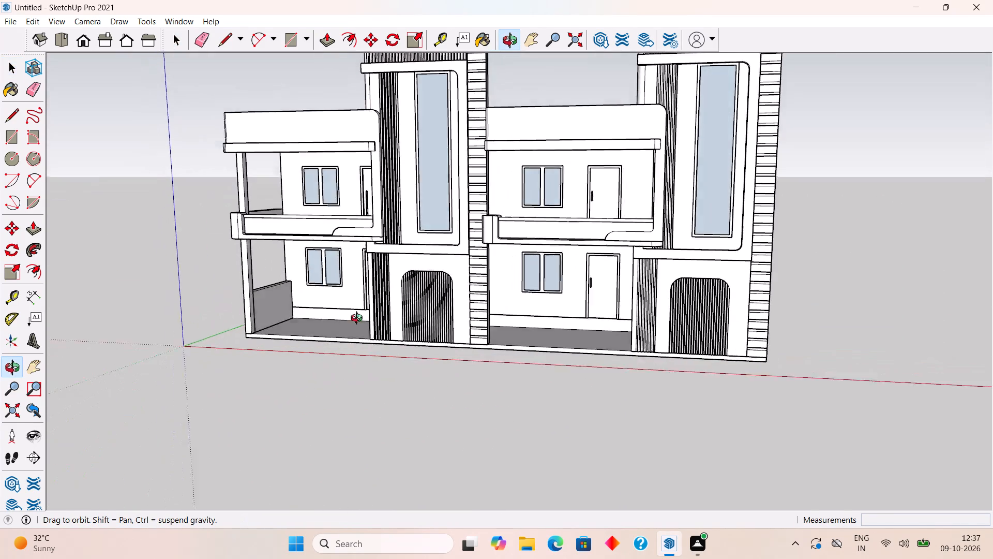
middle_click_drag(359, 319, 384, 379)
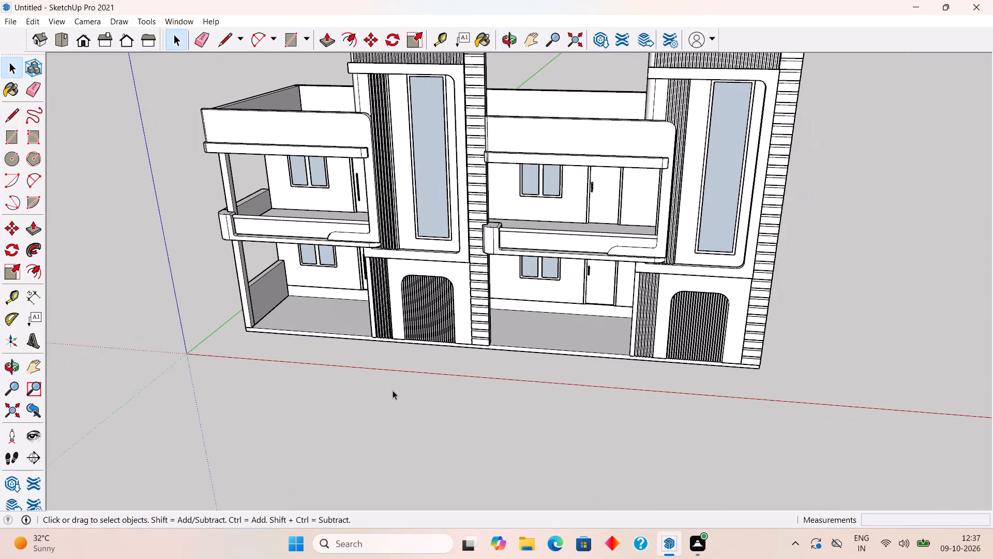
scroll(420, 410, "down", 4)
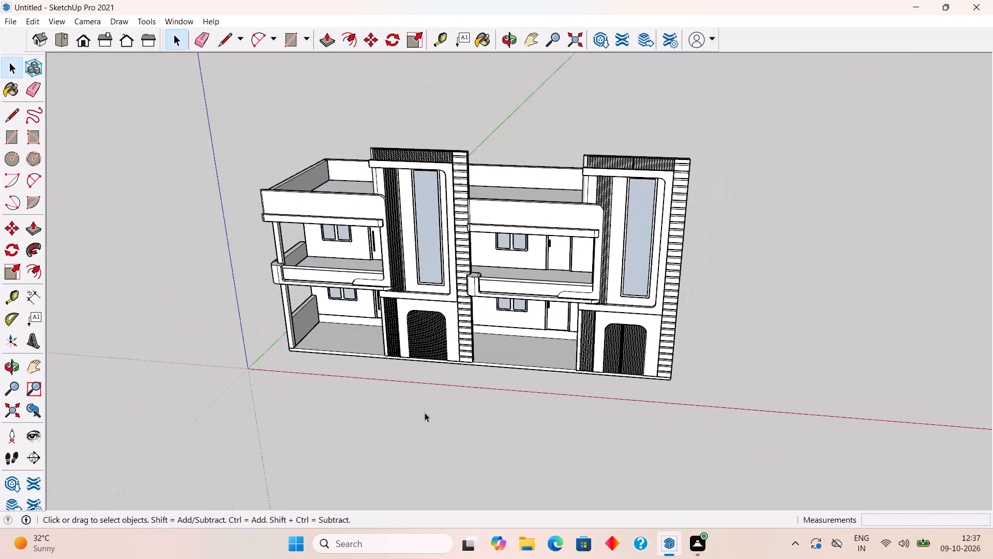
scroll(447, 345, "up", 2)
middle_click_drag(498, 324, 655, 282)
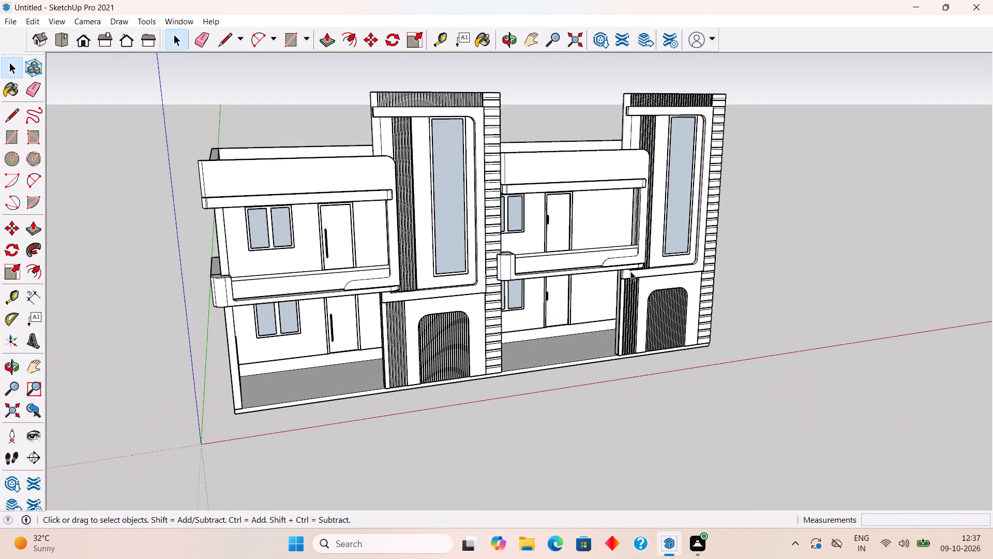
scroll(595, 270, "up", 4)
middle_click_drag(588, 267, 502, 270)
scroll(501, 270, "down", 3)
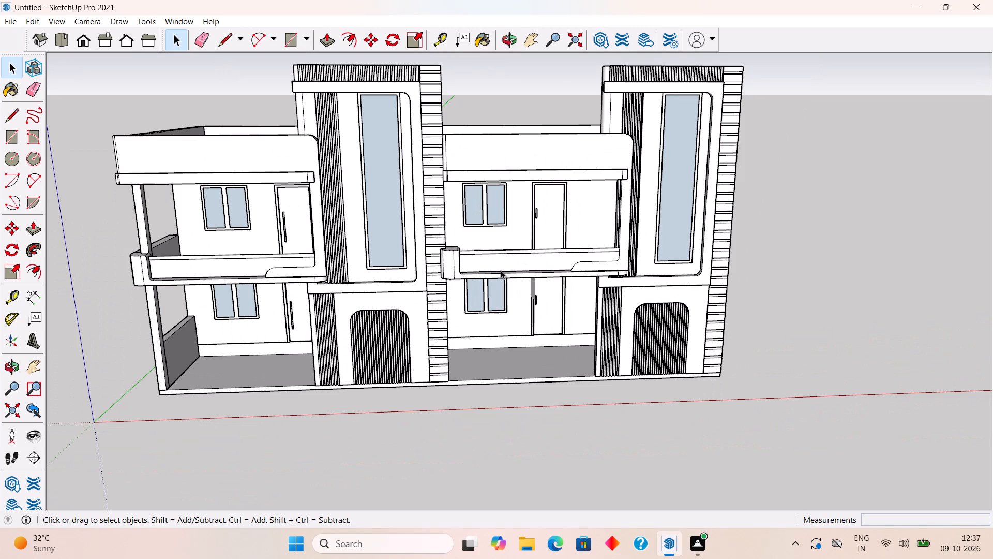
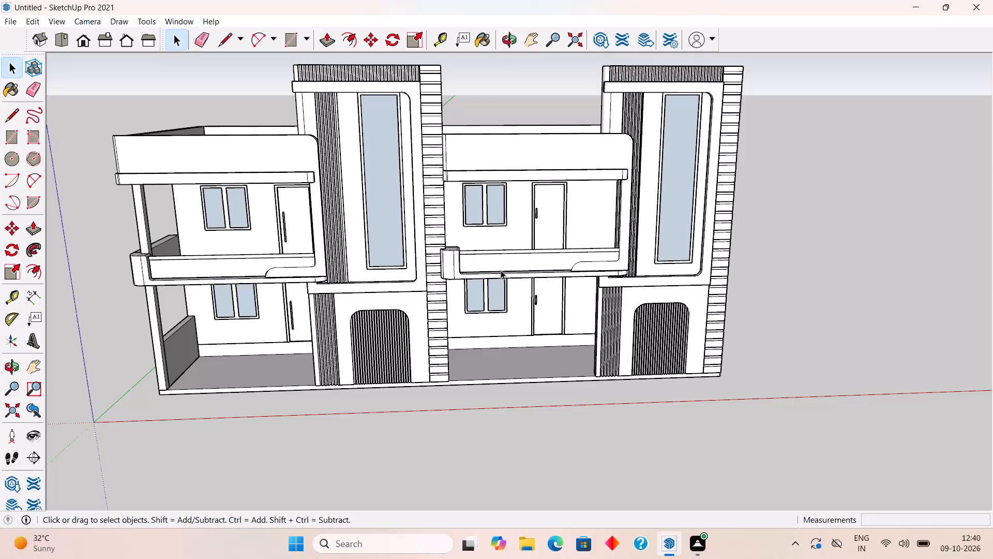
Examine the base of the first house's ground-floor entrance door, where its threshold meets the plinth above the porch floor.
scroll(538, 370, "down", 6)
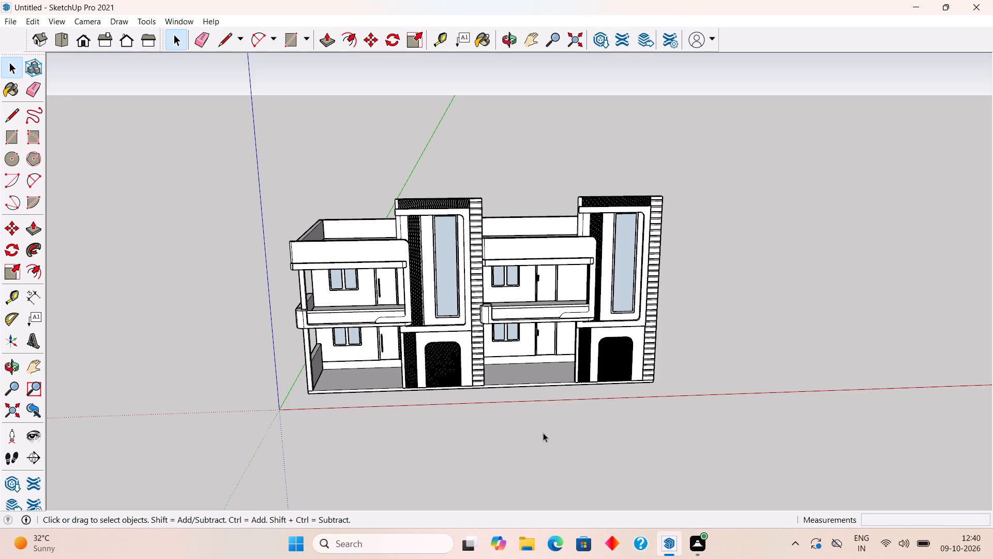
scroll(543, 433, "down", 5)
scroll(539, 431, "up", 8)
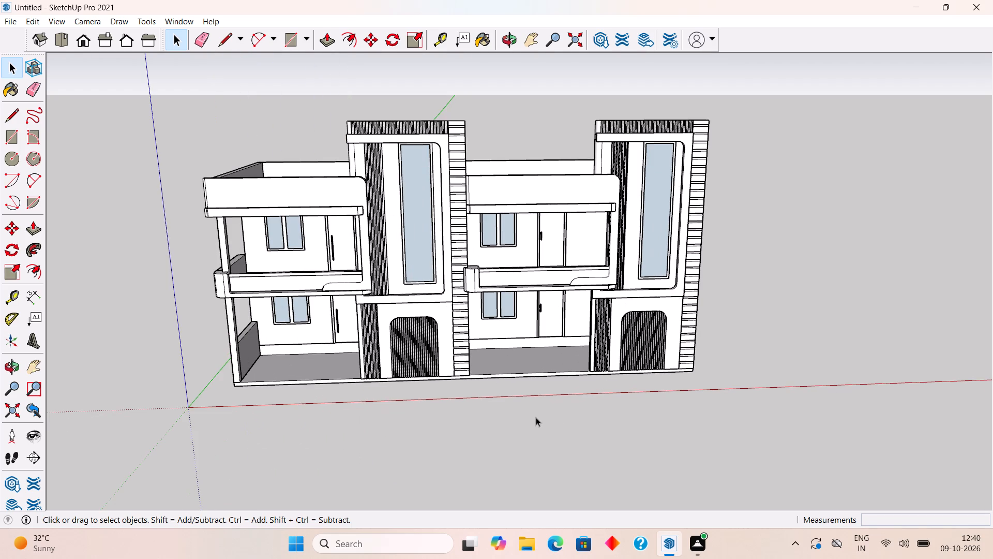
scroll(534, 419, "up", 3)
middle_click_drag(531, 425, 530, 336)
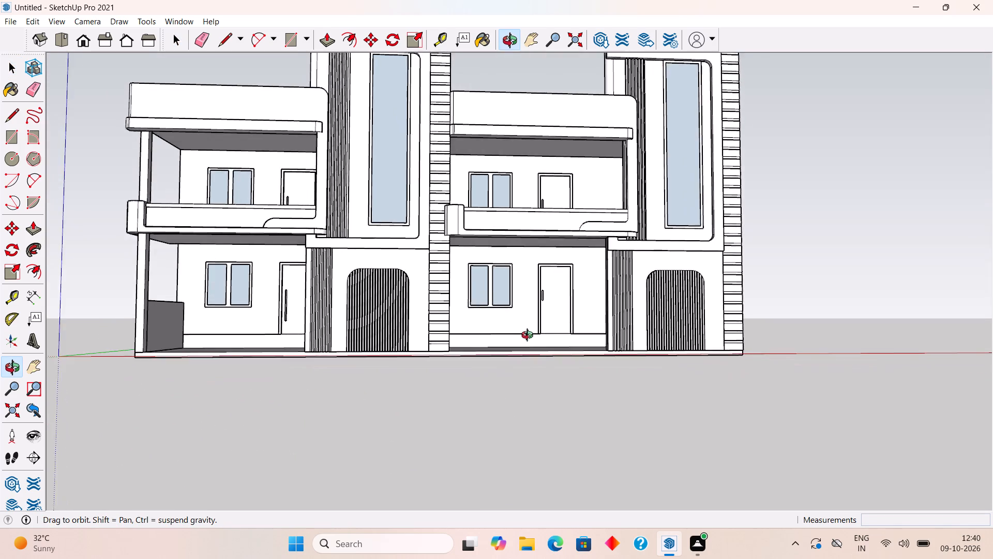
middle_click_drag(530, 336, 562, 352)
scroll(543, 339, "up", 2)
scroll(269, 343, "up", 1)
middle_click_drag(269, 343, 375, 373)
scroll(217, 383, "up", 4)
scroll(167, 362, "up", 10)
middle_click_drag(201, 346, 238, 357)
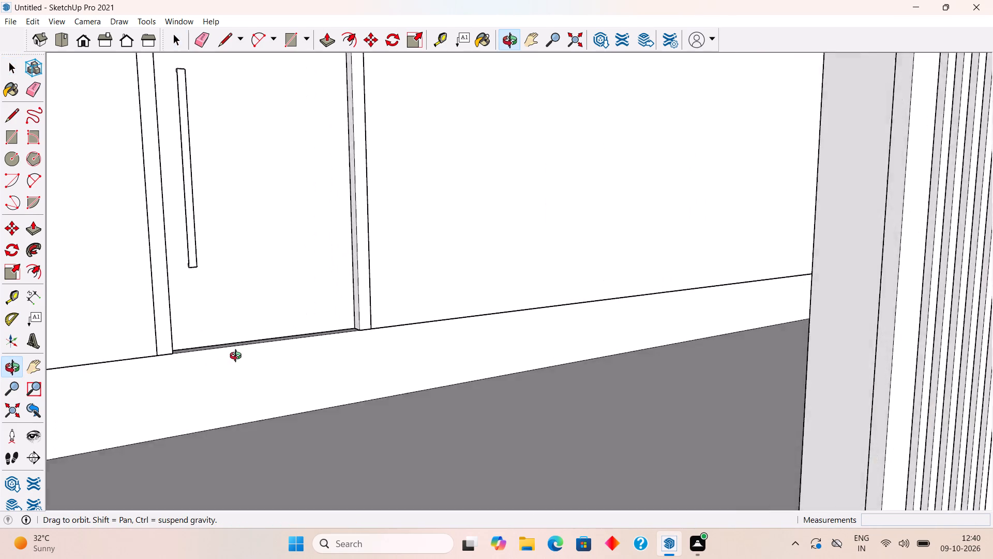
middle_click_drag(238, 357, 278, 359)
scroll(280, 384, "up", 4)
scroll(205, 403, "up", 2)
middle_click_drag(205, 403, 210, 421)
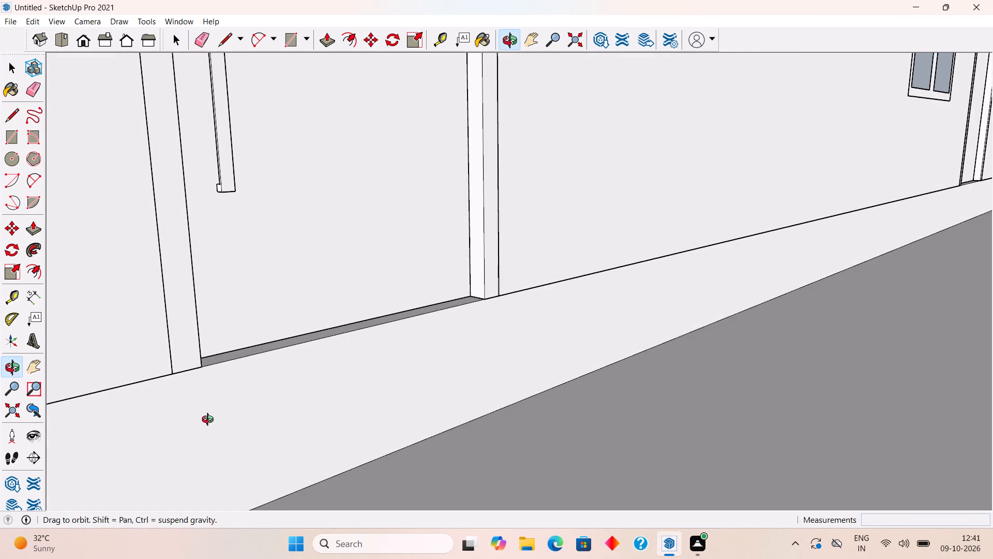
middle_click_drag(210, 421, 177, 435)
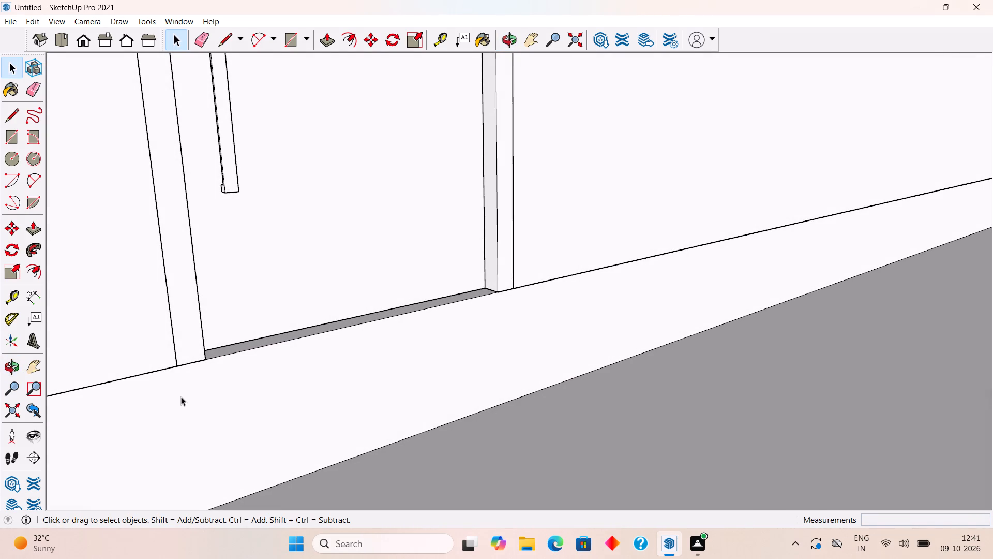
middle_click_drag(221, 355, 249, 335)
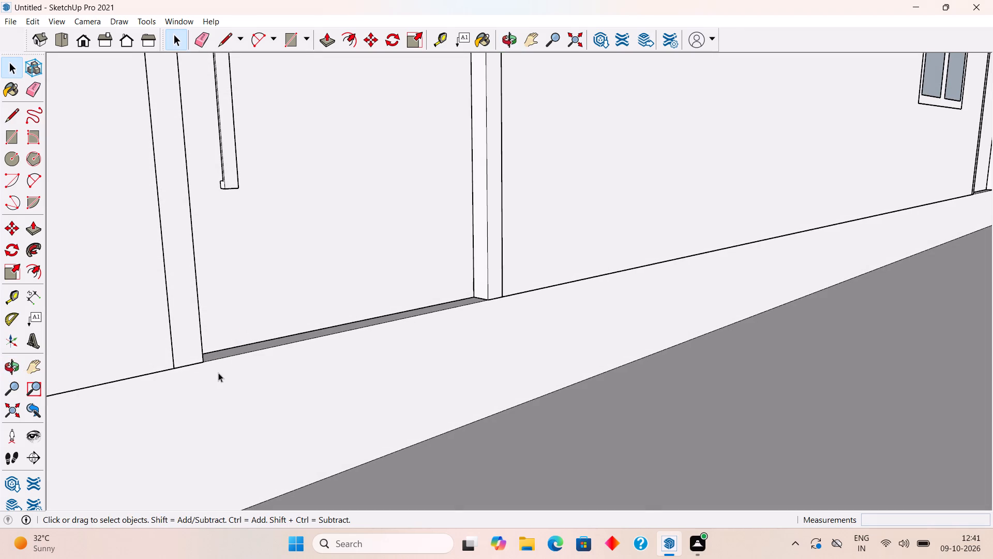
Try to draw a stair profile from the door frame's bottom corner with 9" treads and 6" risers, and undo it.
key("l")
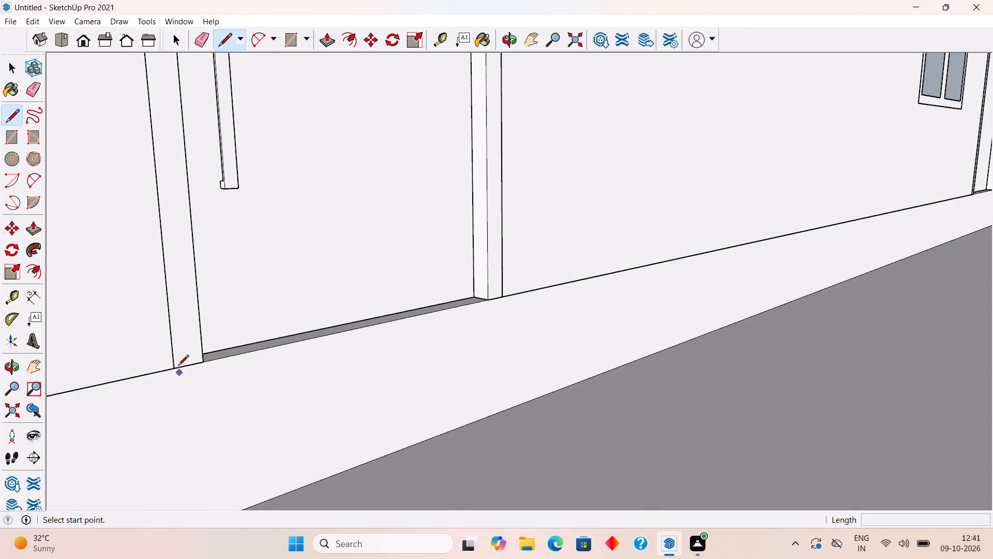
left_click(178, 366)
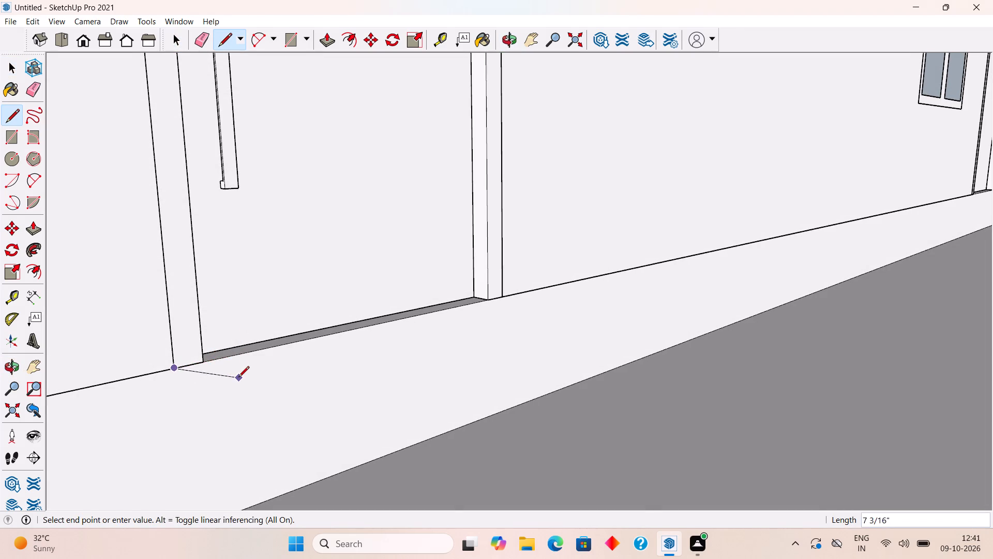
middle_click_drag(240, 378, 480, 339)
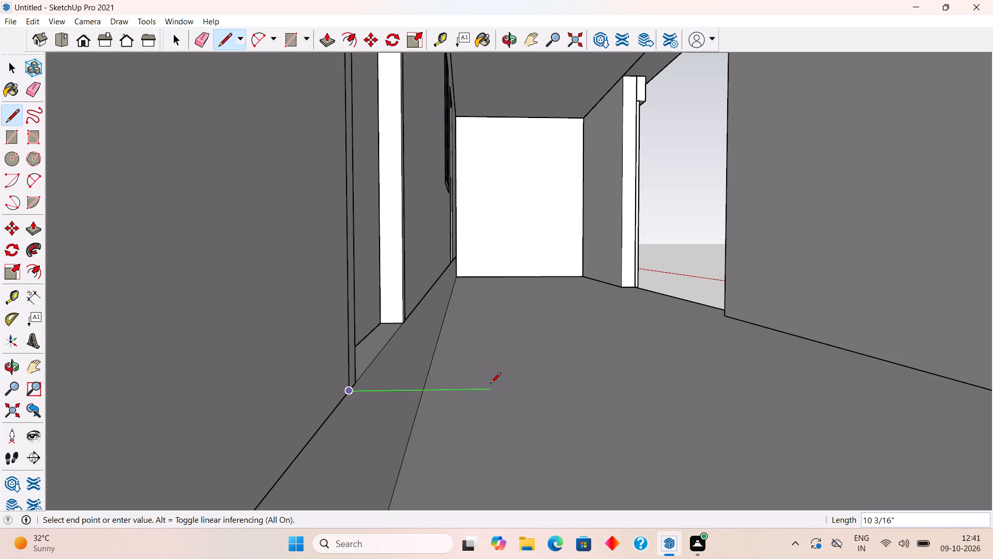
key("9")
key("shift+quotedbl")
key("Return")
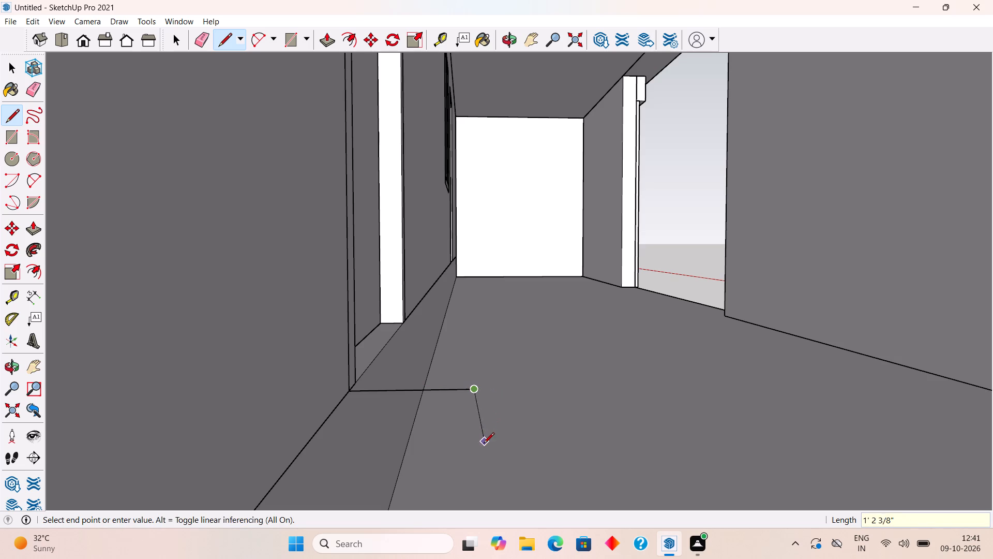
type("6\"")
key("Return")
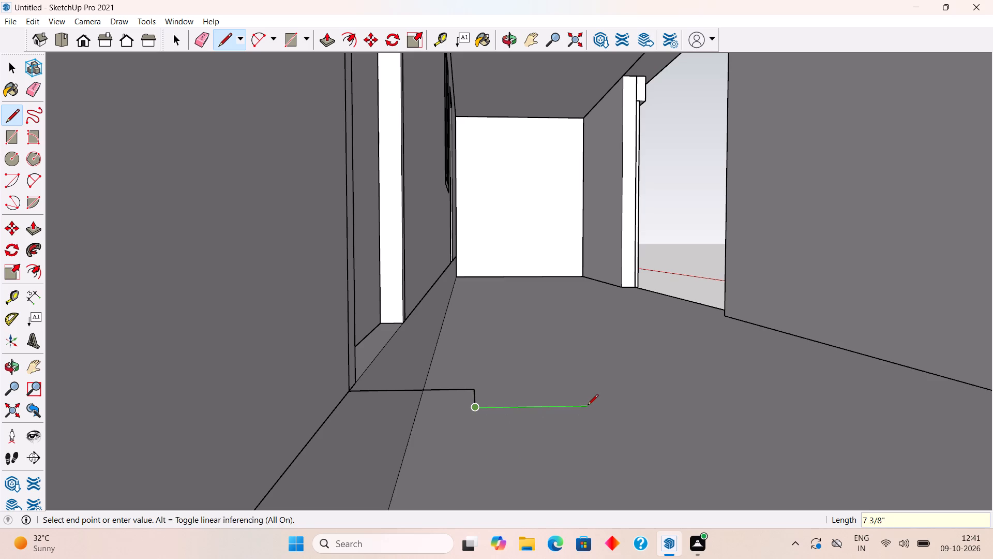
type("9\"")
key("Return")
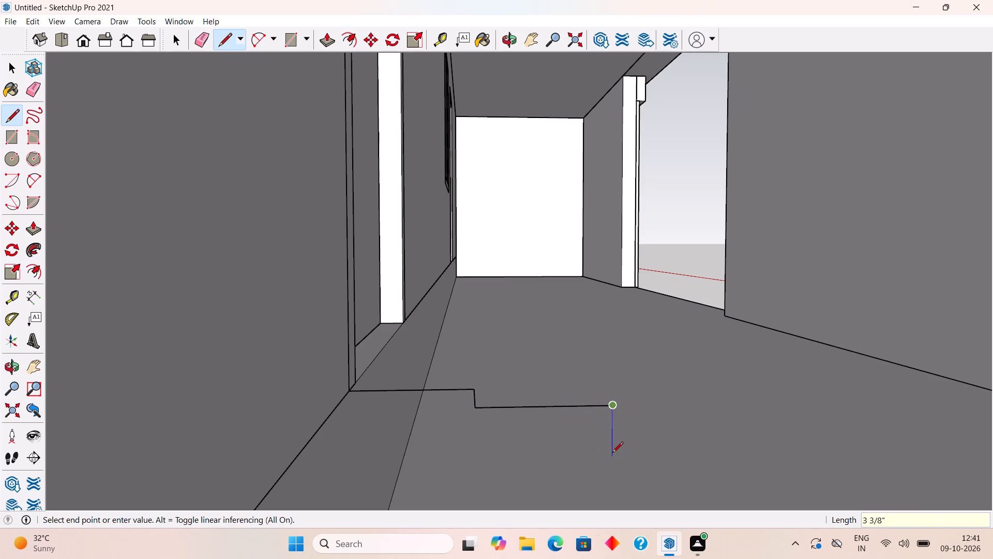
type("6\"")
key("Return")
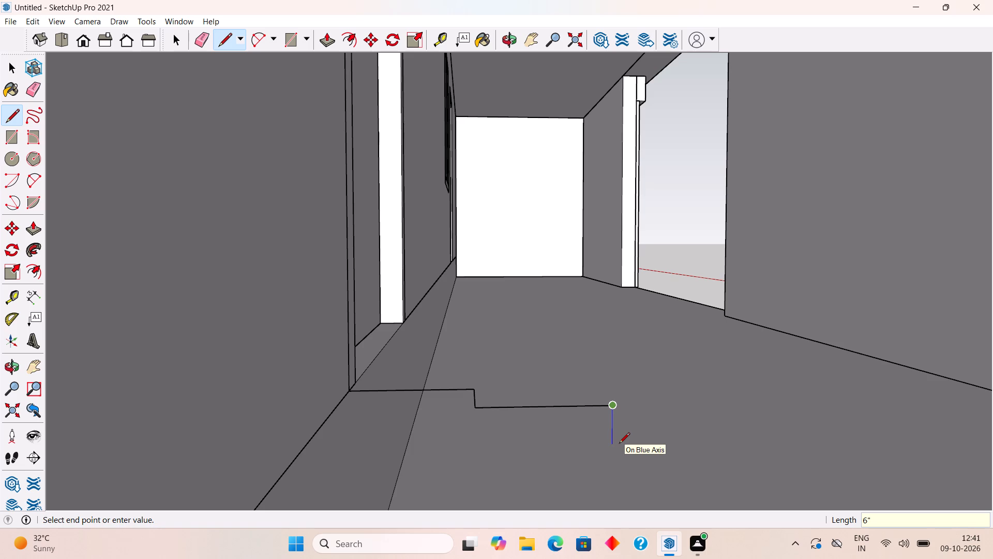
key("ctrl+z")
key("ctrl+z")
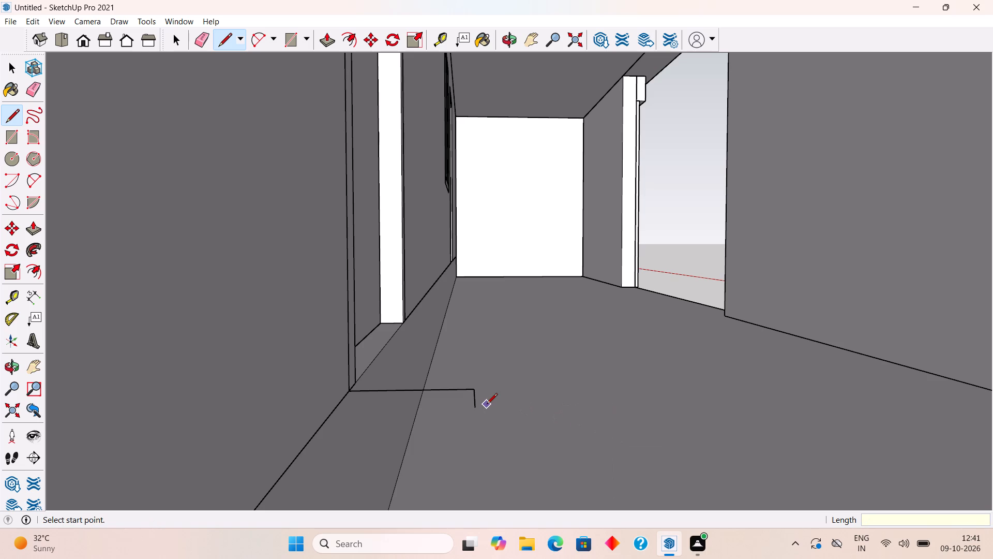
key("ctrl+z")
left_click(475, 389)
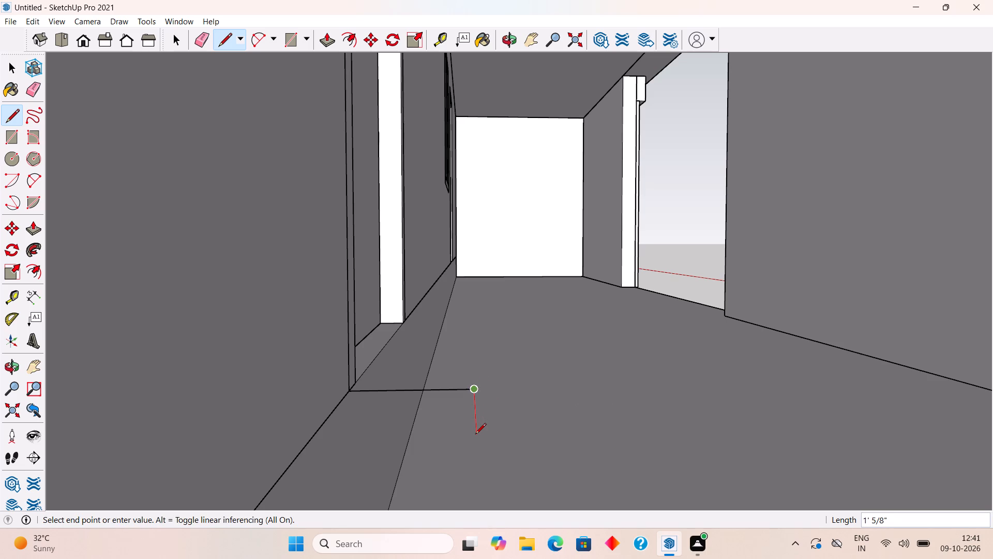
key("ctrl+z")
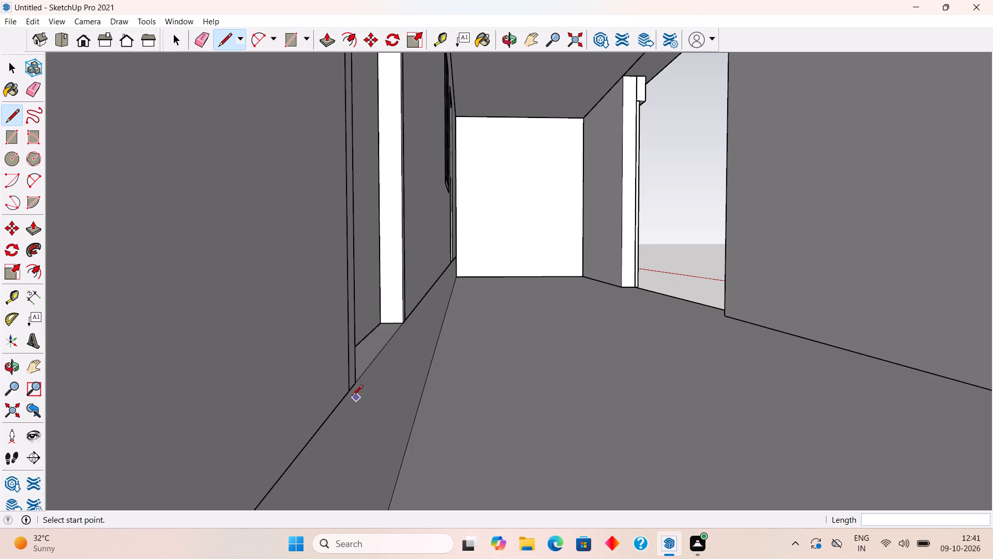
Draw an open two-step stair outline from the door frame's bottom outer corner, with 11" treads and 6" risers.
left_click(352, 395)
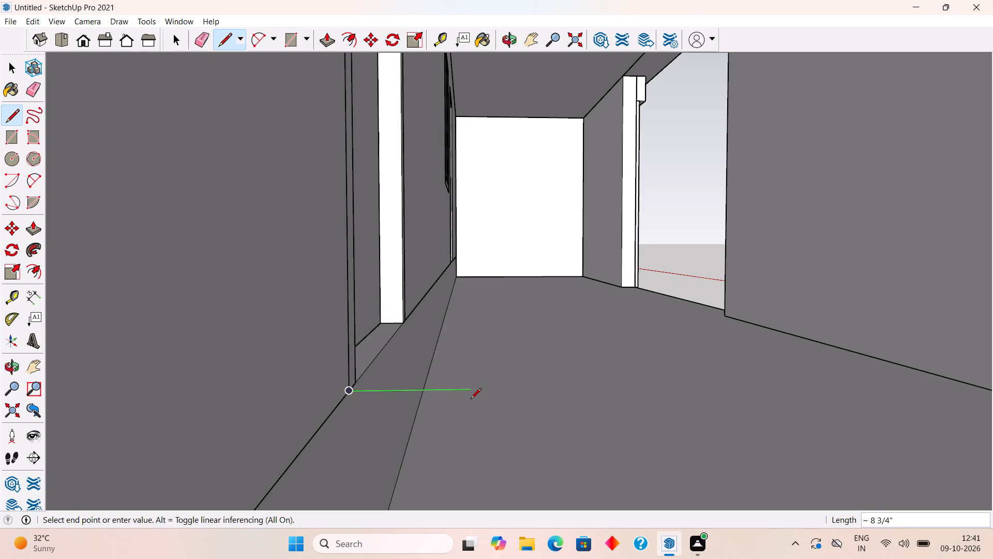
type("11\"")
key("Return")
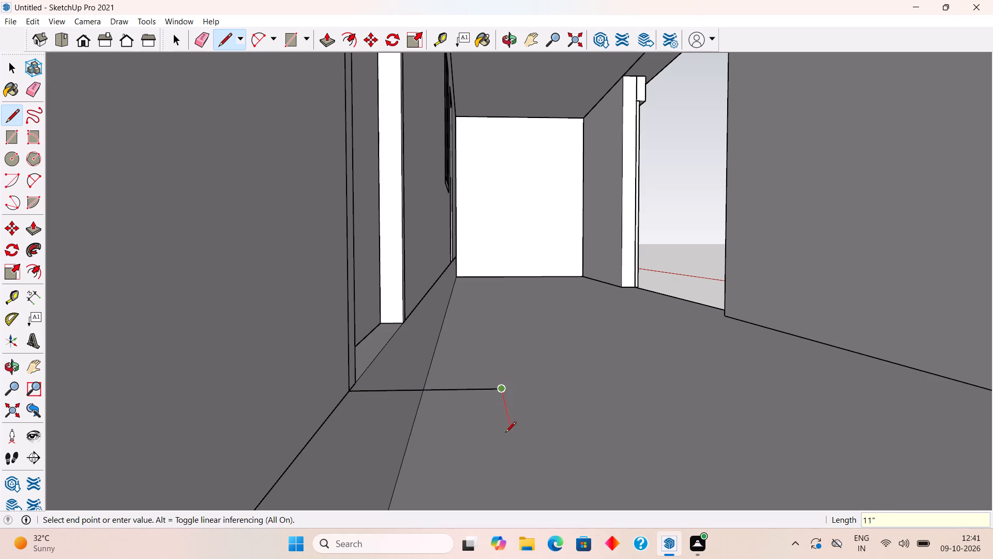
type("6\"")
key("Return")
scroll(527, 428, "down", 3)
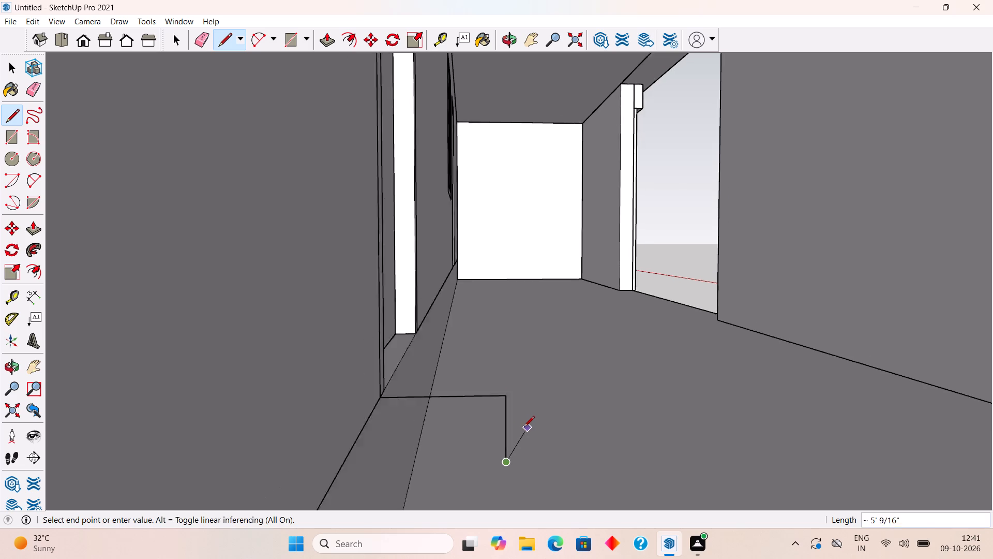
scroll(524, 428, "down", 4)
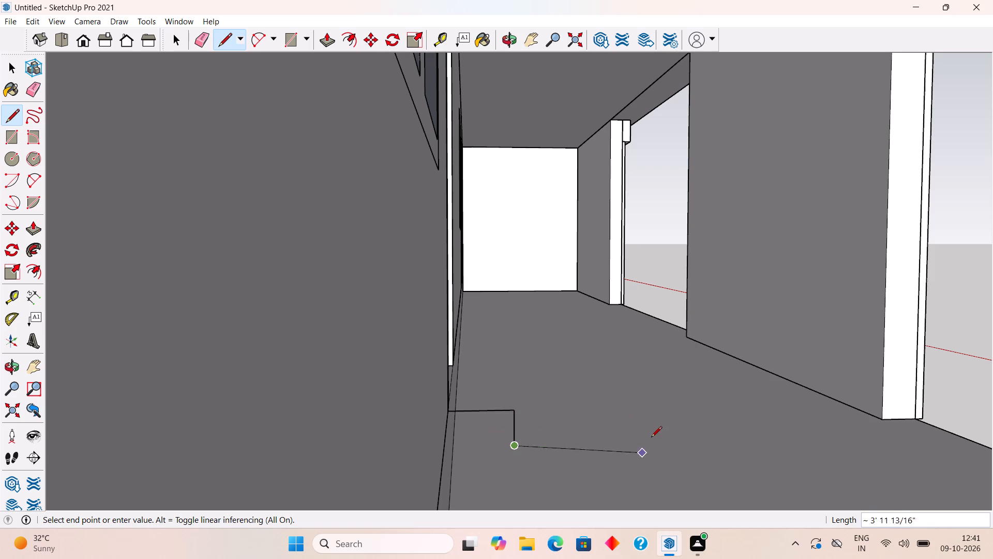
type("11")
key("Return")
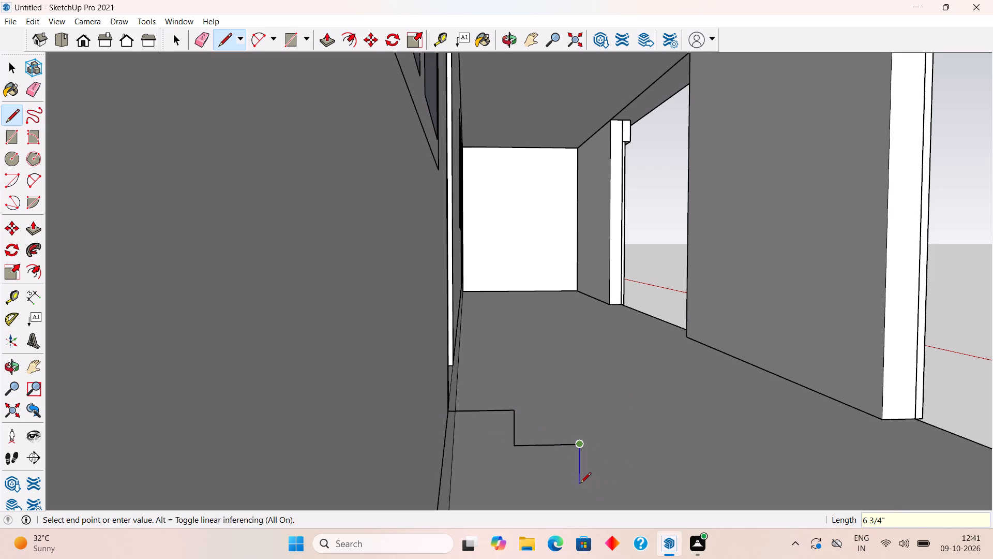
type("6\"")
key("Return")
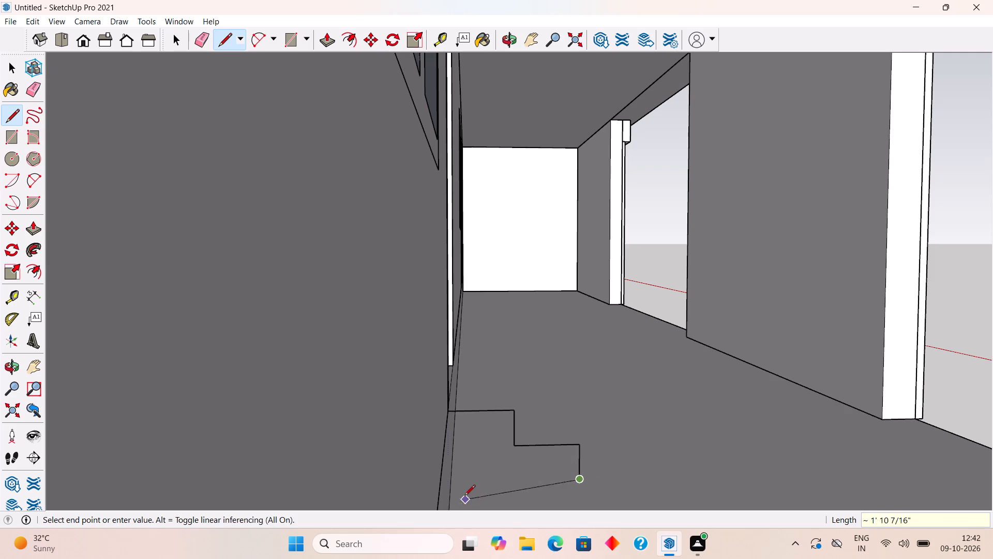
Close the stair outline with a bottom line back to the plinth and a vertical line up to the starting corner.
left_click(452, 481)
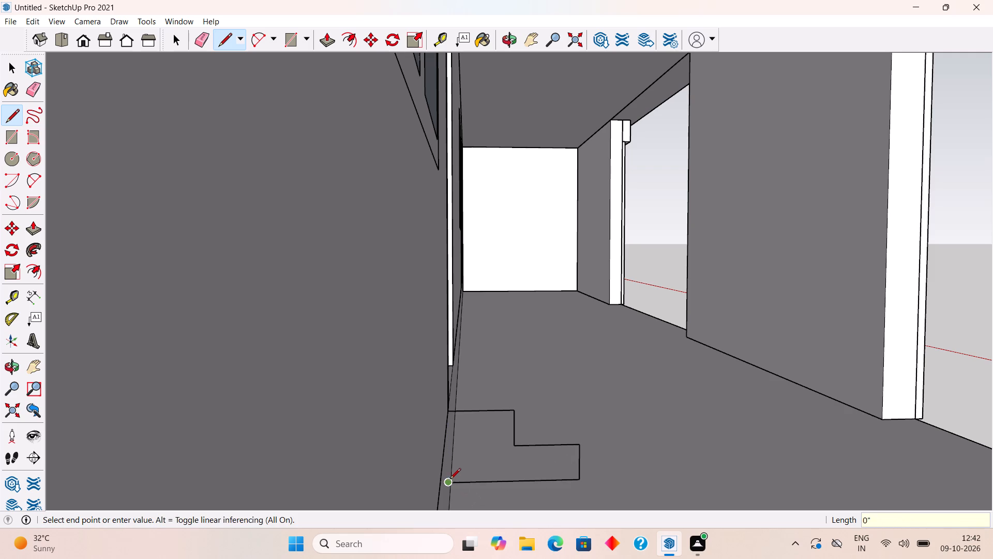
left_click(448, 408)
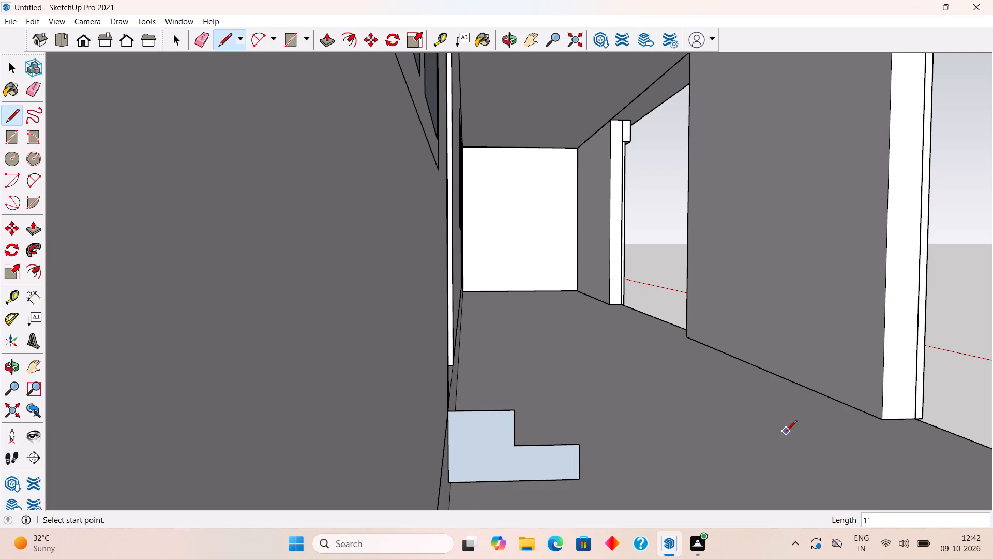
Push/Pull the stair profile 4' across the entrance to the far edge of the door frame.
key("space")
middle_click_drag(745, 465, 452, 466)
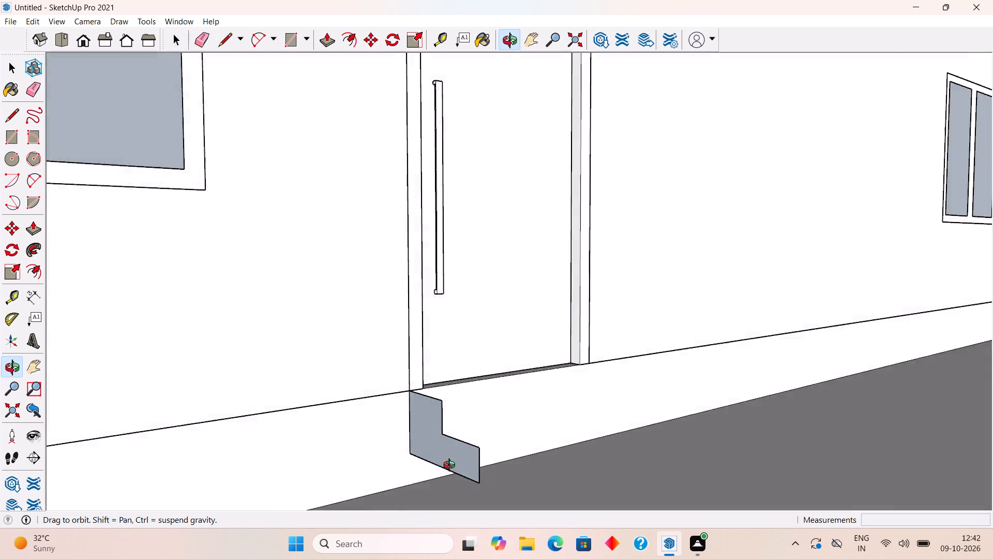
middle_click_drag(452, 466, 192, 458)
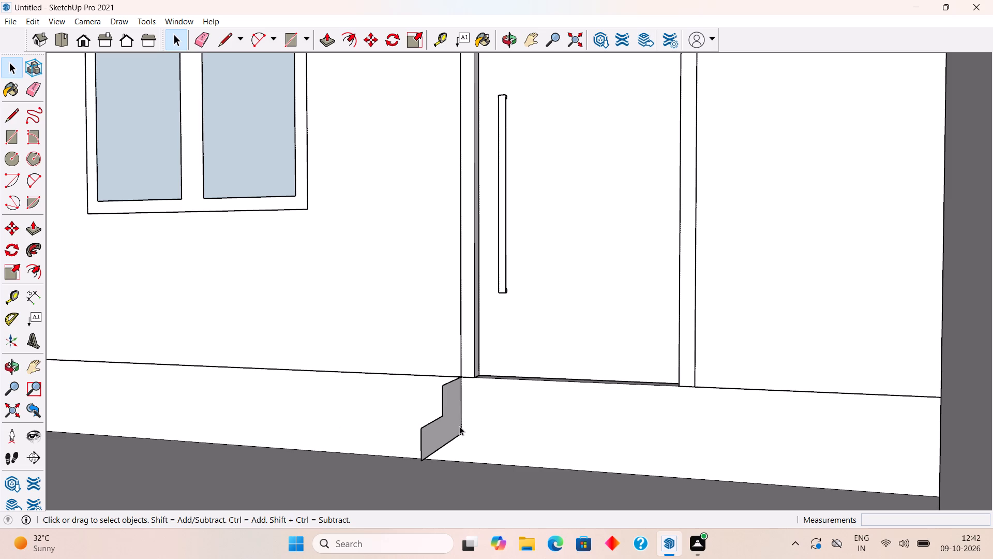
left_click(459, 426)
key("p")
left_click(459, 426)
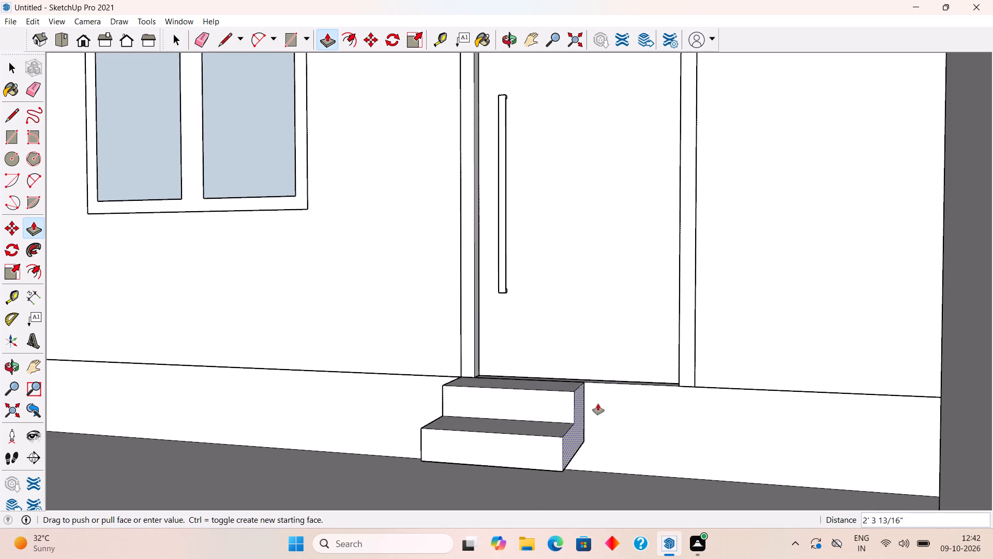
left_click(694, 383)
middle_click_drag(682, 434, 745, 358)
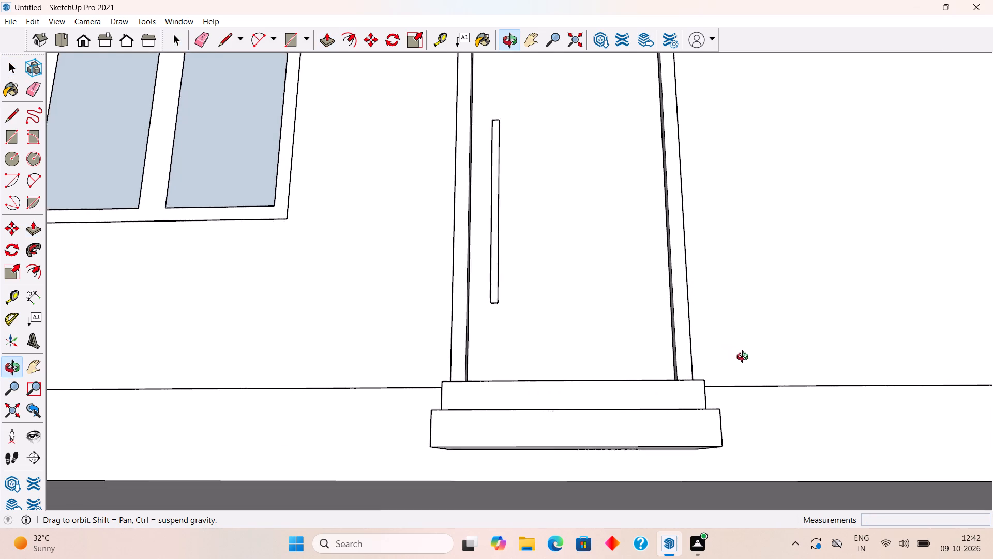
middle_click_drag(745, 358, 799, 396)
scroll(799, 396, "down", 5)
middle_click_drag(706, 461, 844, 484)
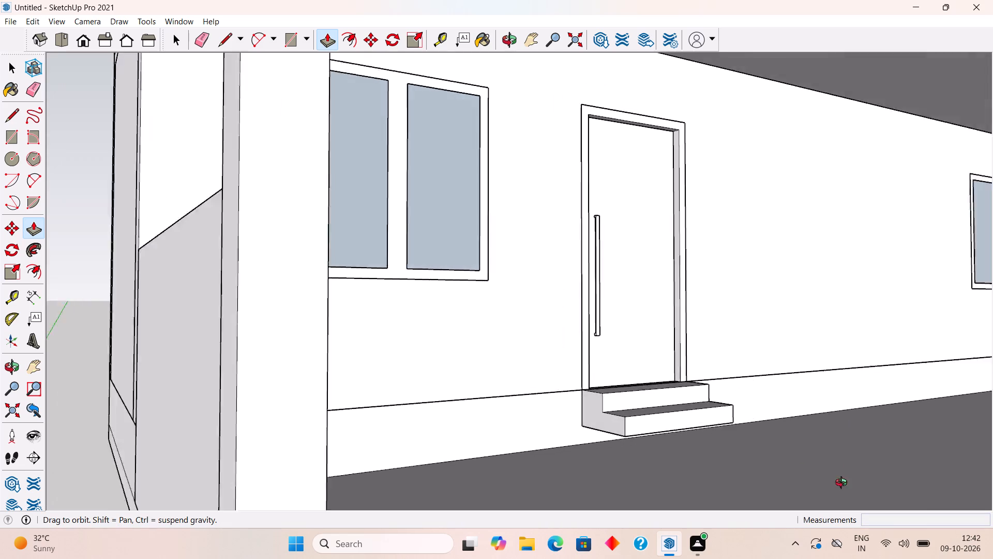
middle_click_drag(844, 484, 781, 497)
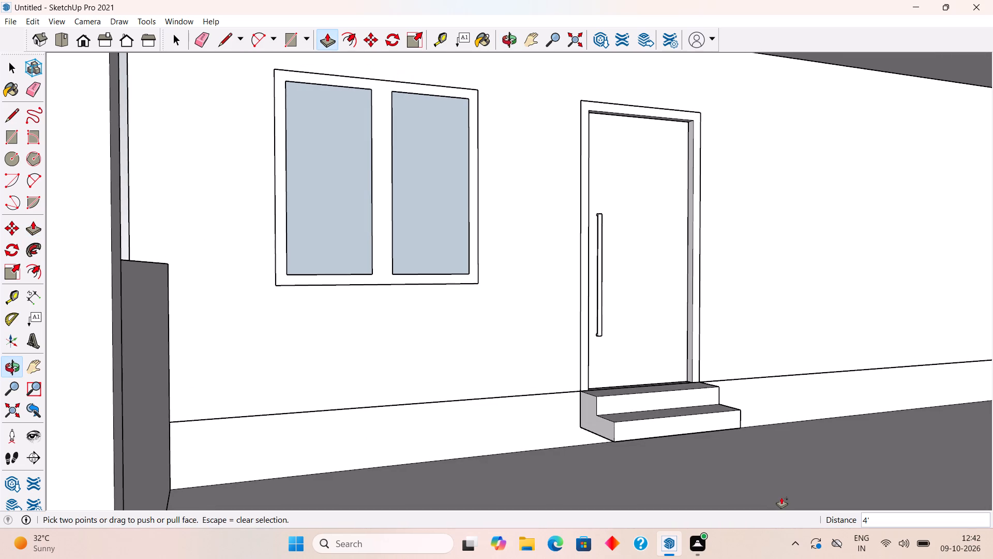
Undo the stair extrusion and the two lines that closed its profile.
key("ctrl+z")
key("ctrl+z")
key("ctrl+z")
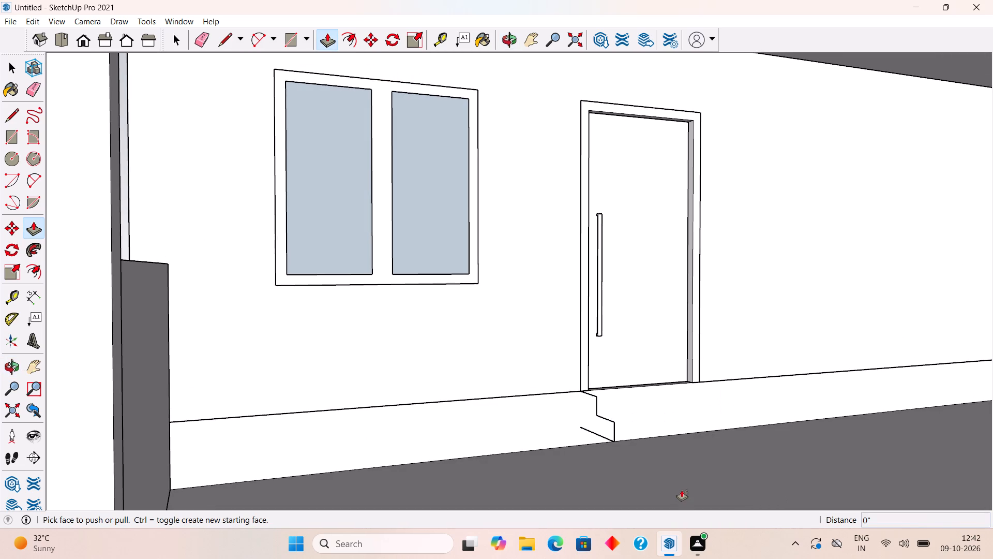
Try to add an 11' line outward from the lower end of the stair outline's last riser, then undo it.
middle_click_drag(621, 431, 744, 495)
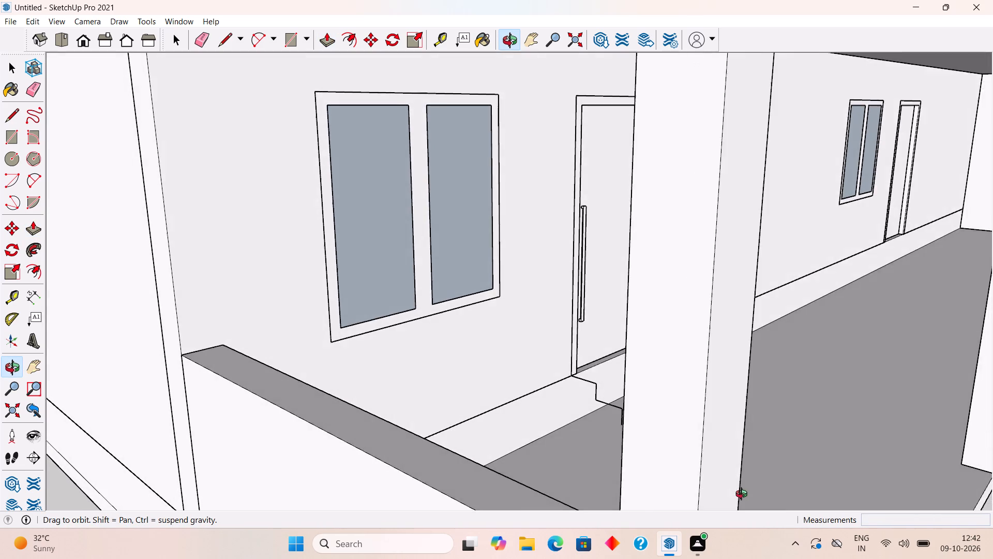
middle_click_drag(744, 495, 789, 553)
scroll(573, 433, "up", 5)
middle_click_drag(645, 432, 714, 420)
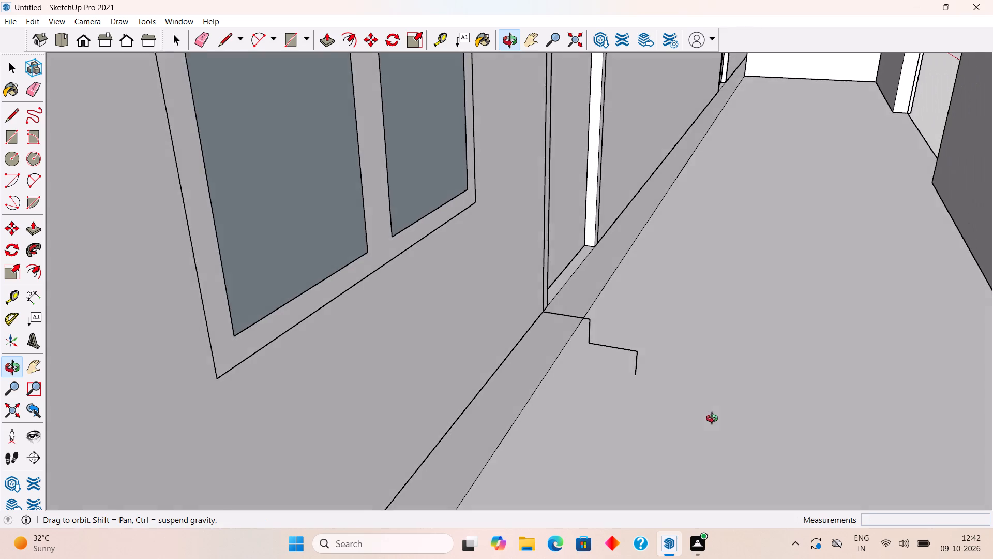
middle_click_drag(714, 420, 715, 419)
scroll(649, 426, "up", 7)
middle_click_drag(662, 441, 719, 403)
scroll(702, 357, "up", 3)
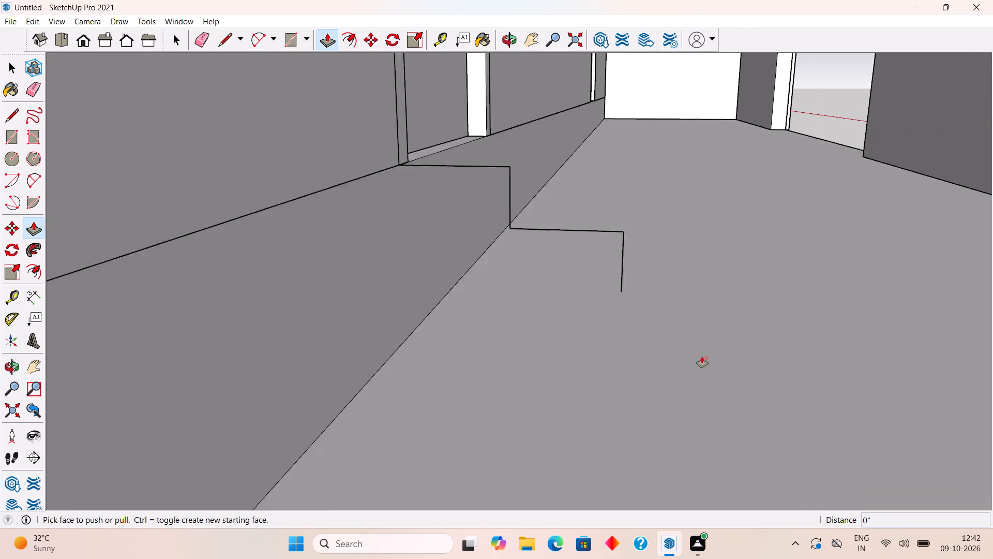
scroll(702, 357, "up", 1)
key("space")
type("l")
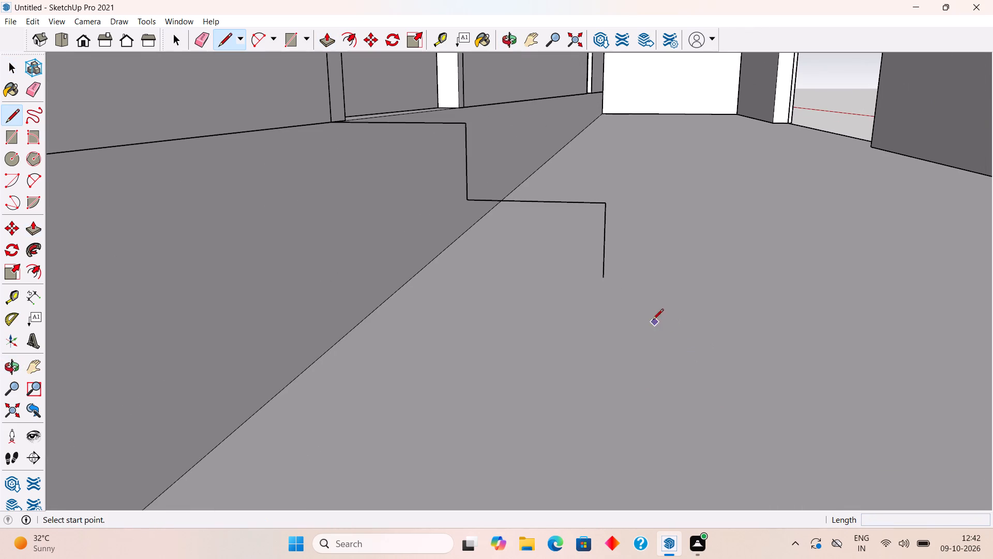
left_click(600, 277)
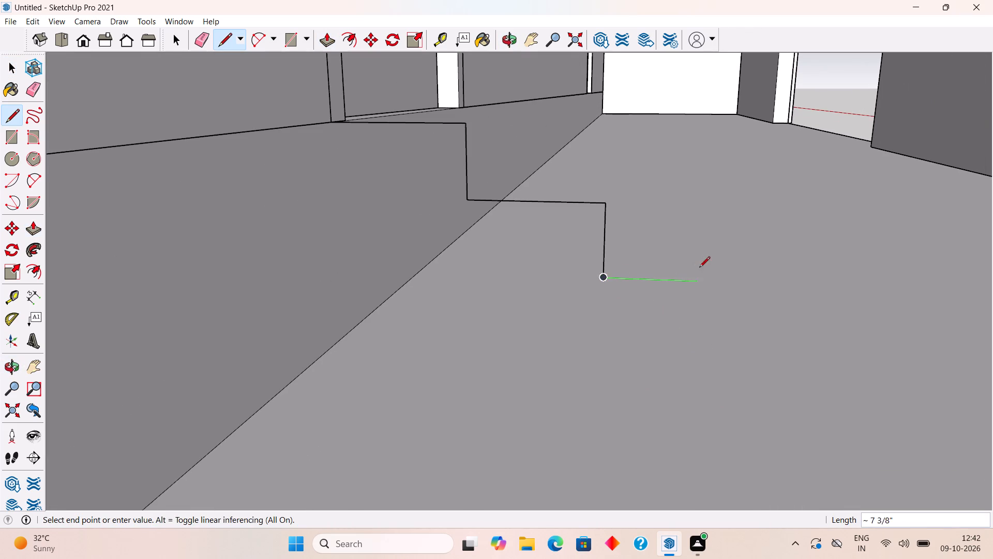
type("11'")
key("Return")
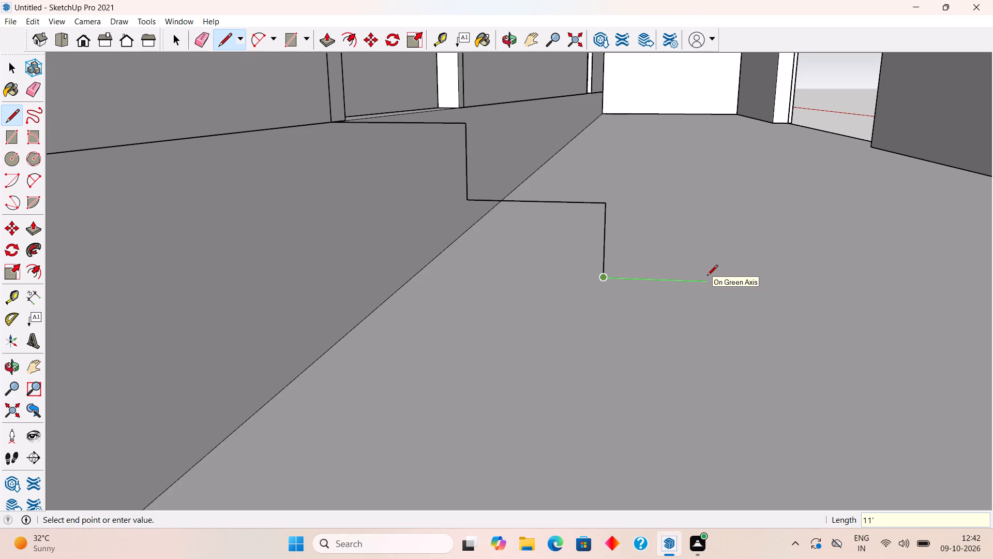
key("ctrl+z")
Extend the stair outline with a third 11" tread and 6" riser, plus a 2' 9" bottom line back to the plinth's base.
left_click(601, 278)
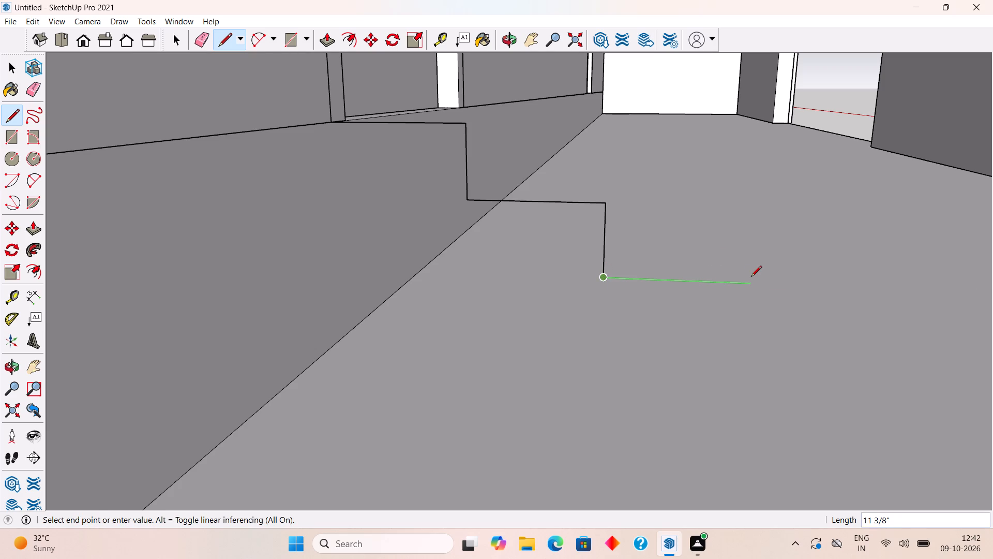
type("11")
key("shift+quotedbl")
key("Return")
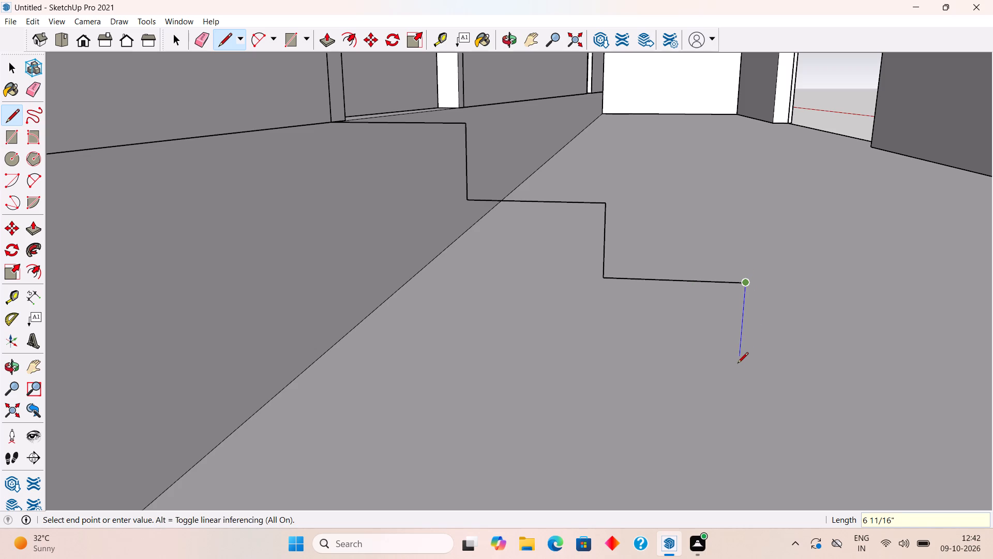
type("6\"")
key("Return")
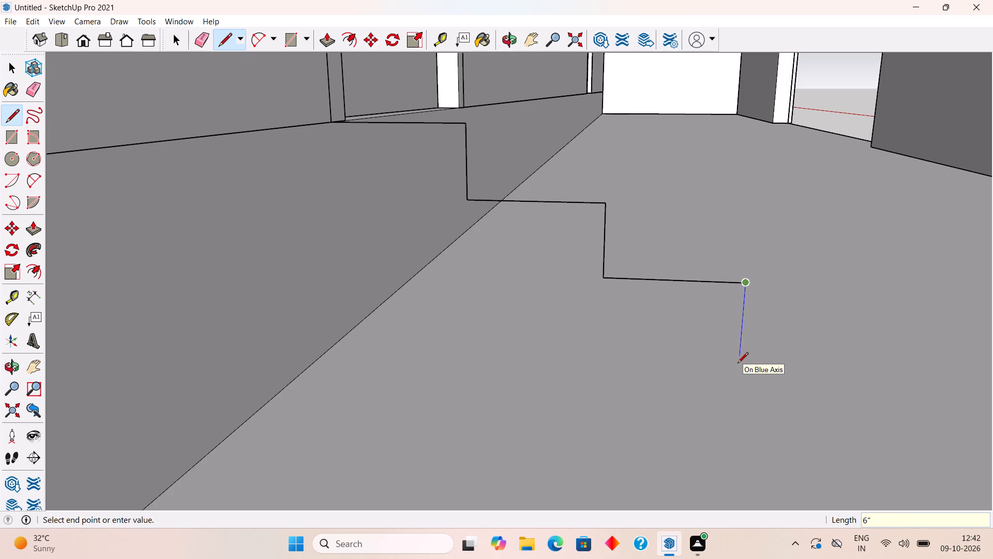
left_click(343, 338)
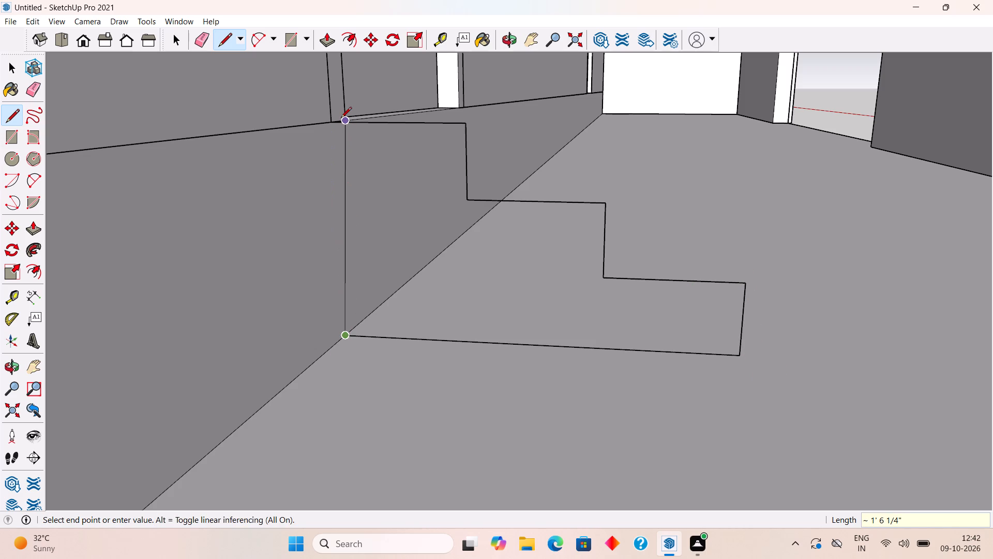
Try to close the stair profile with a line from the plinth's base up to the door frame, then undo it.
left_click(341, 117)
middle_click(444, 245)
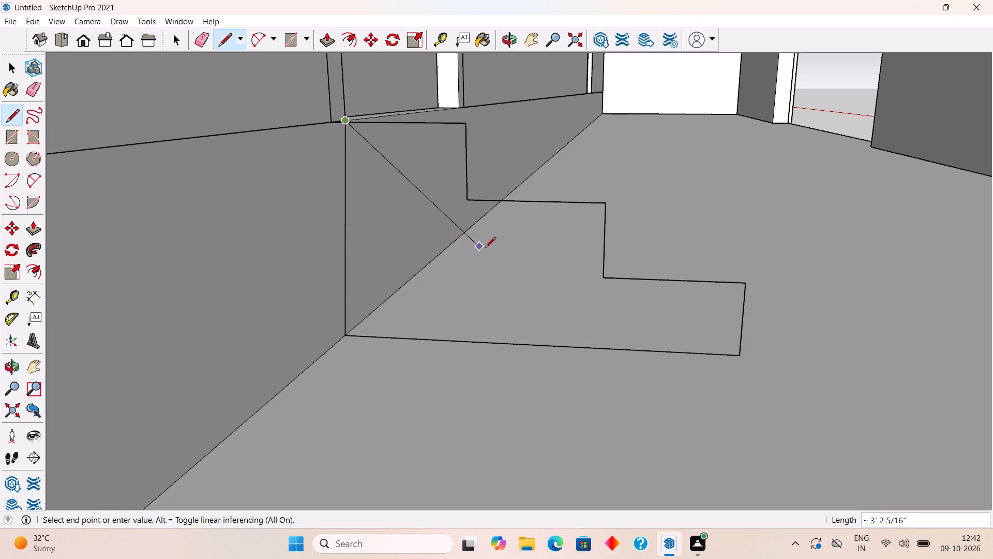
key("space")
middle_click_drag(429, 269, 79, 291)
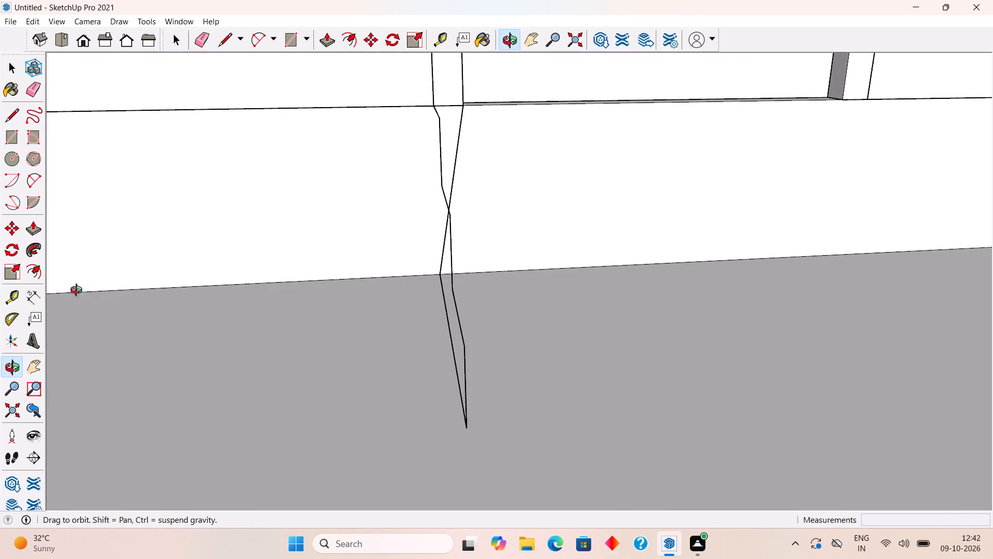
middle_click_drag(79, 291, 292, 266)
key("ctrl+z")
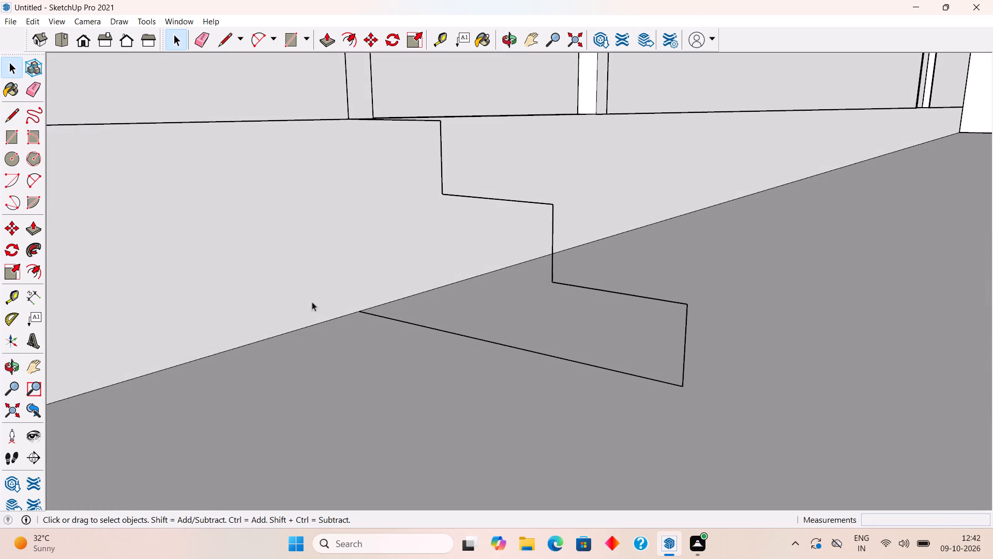
Close the stair profile with a vertical line from the door frame's bottom outer corner down to the bottom line's end.
middle_click_drag(320, 312, 500, 390)
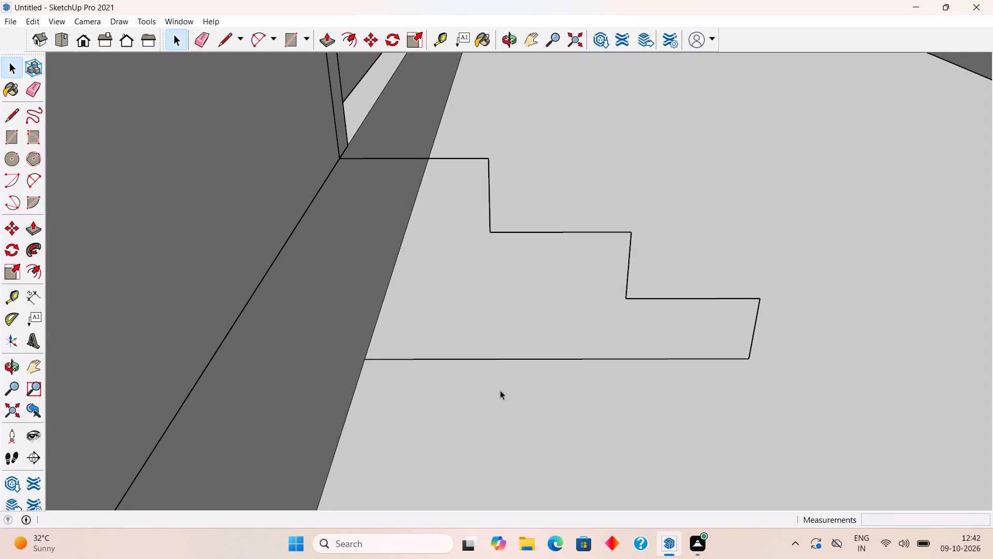
key("l")
left_click(334, 158)
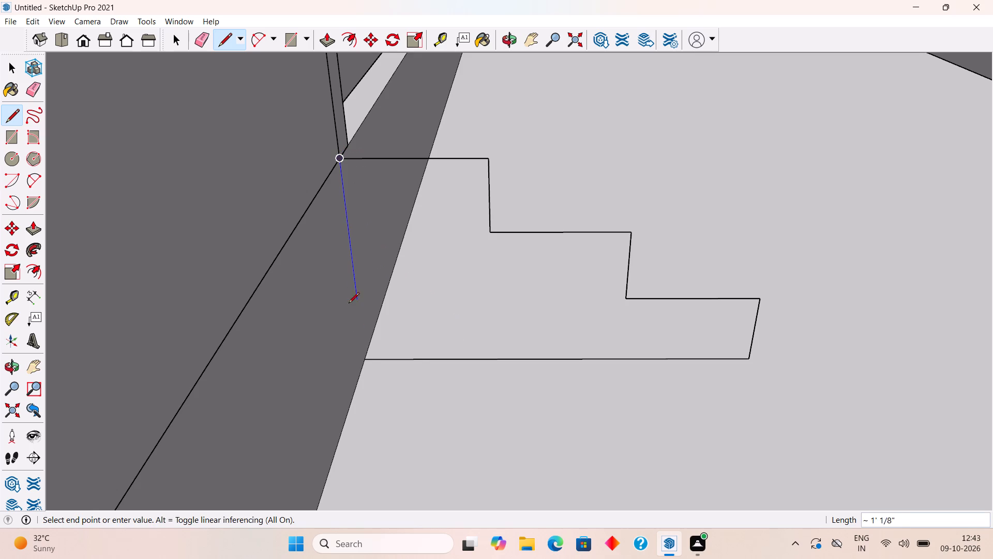
left_click(362, 366)
key("space")
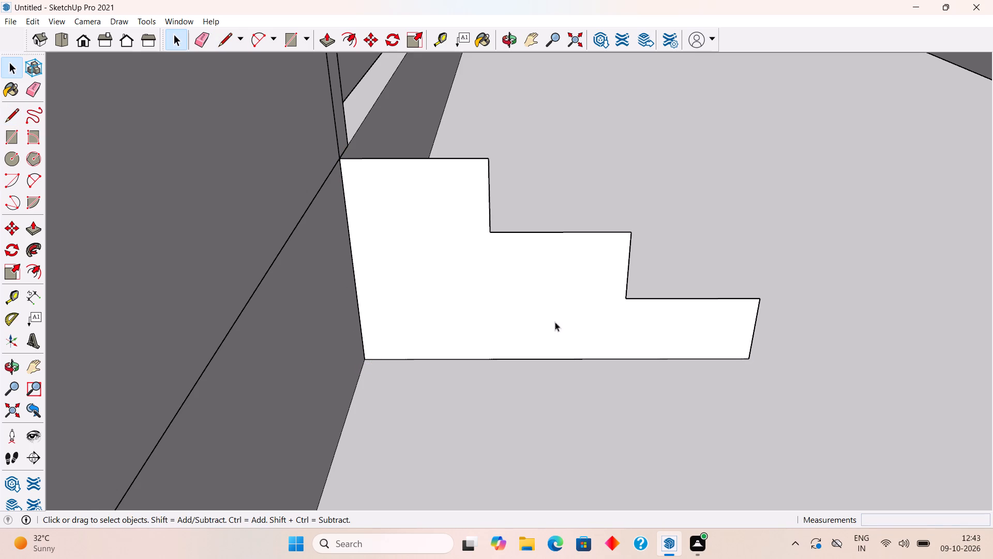
Push/Pull the three-step stair profile 4' across the entrance to the far outer edge of the door frame.
scroll(578, 311, "down", 4)
middle_click_drag(604, 312, 55, 319)
scroll(55, 319, "down", 3)
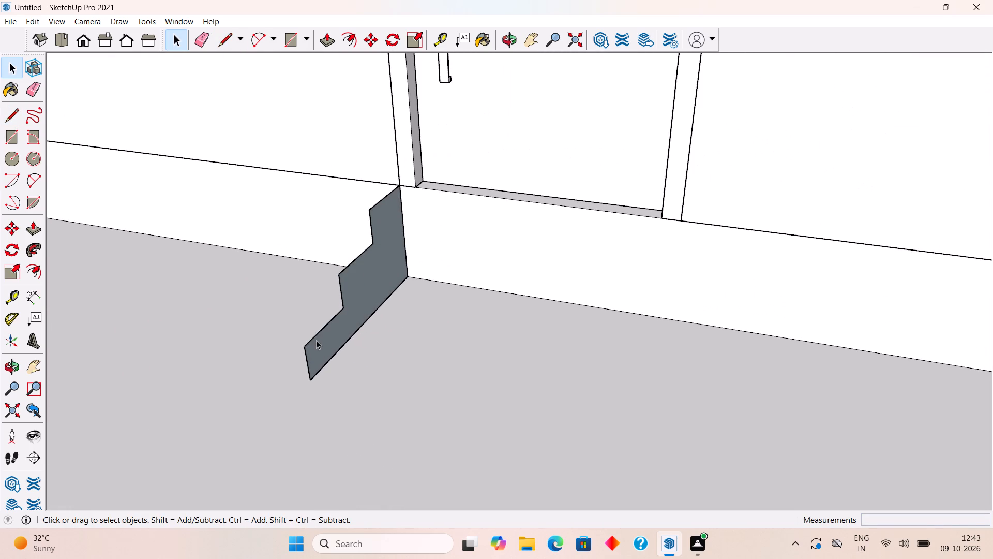
key("p")
left_click(353, 312)
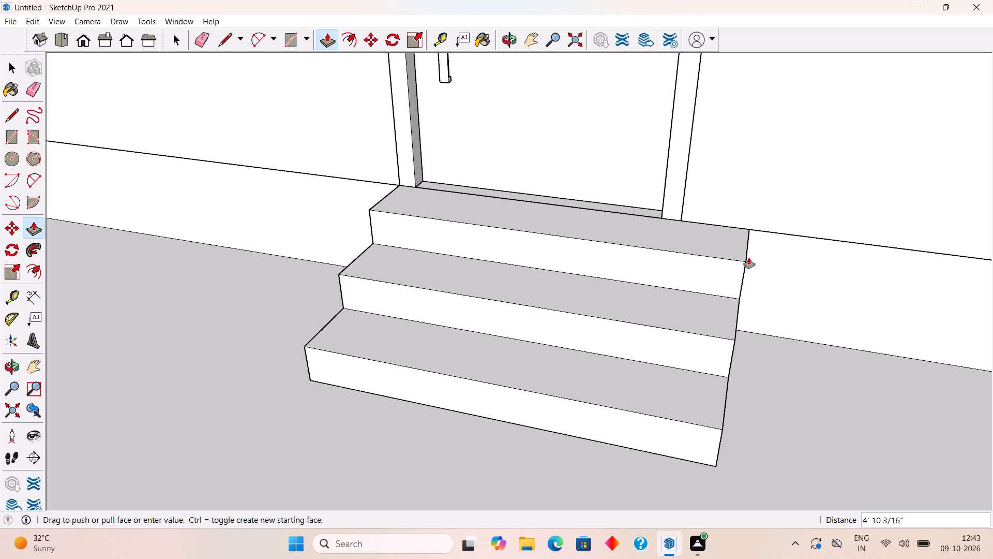
left_click(684, 189)
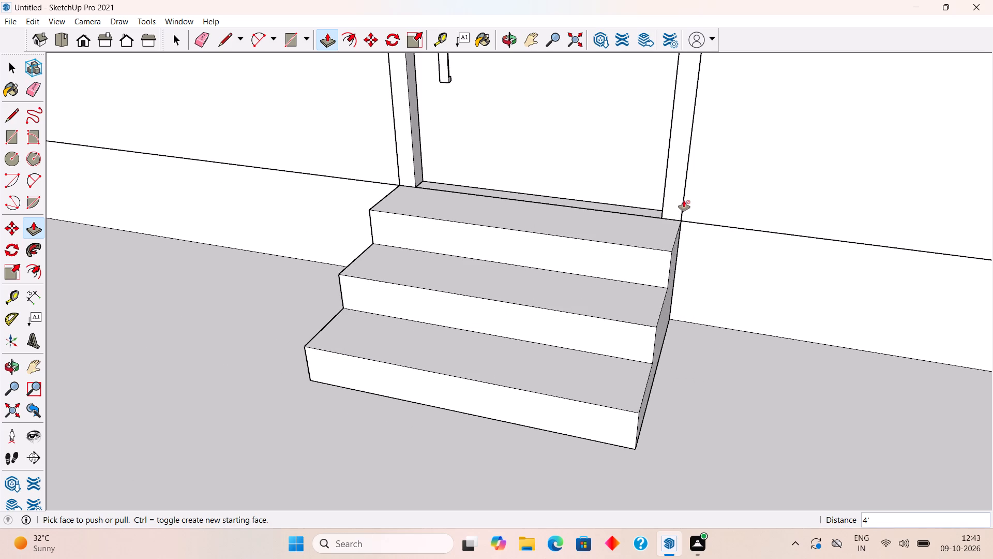
key("space")
Make a group of all the entrance stair's faces and edges.
triple_click(588, 359)
right_click(588, 359)
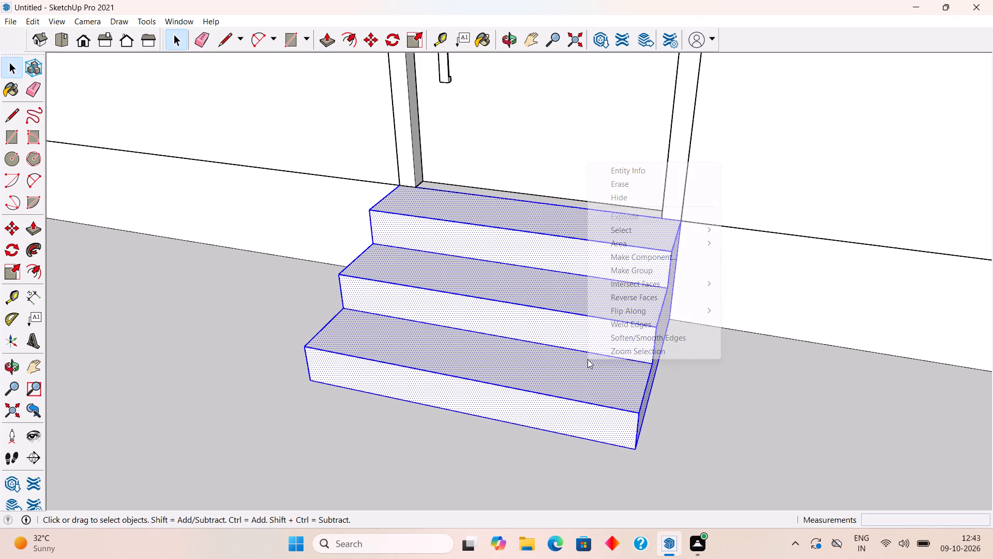
left_click(618, 267)
Copy the entrance stair group to the ground-floor door of the second house with the Move tool.
scroll(649, 327, "down", 3)
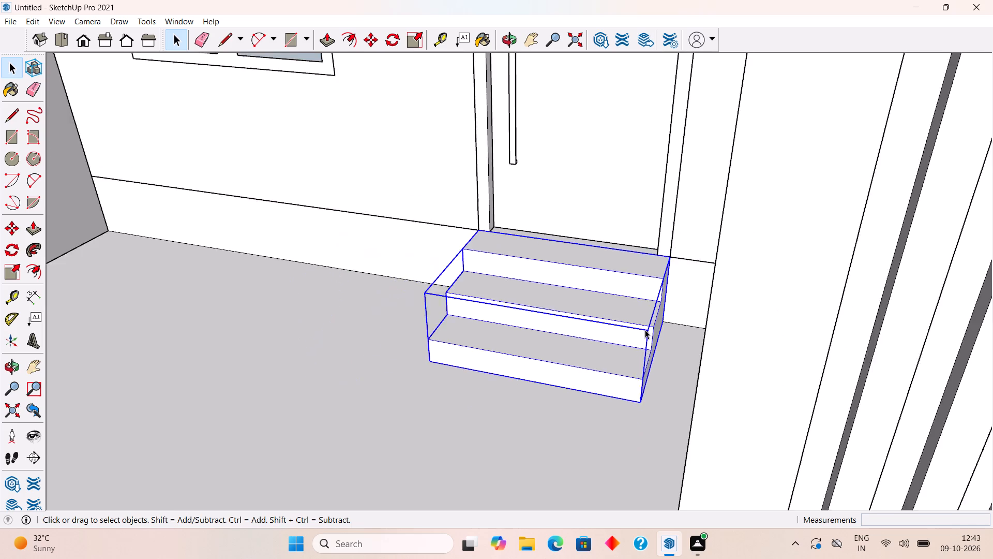
scroll(645, 330, "down", 16)
key("m")
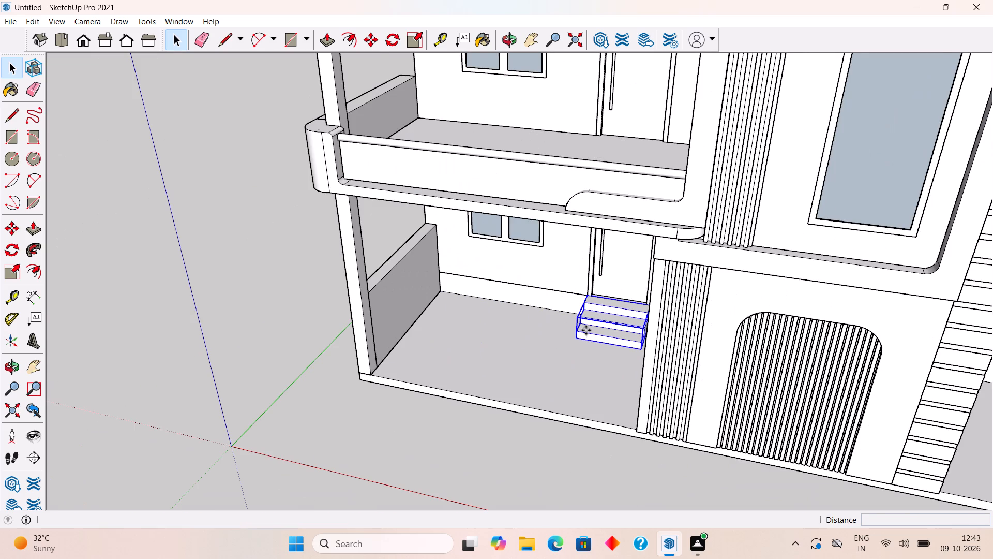
left_click(586, 330)
key("space")
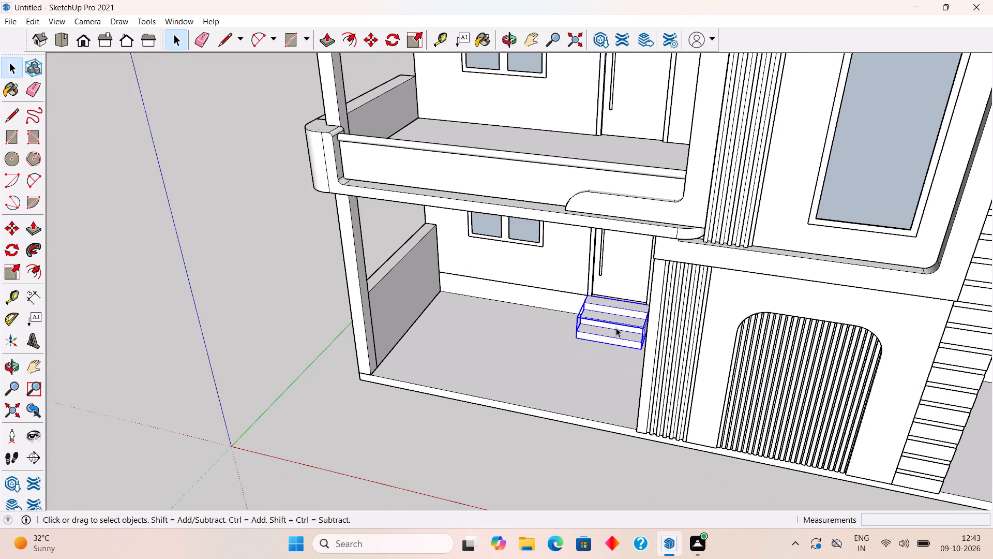
key("m")
left_click(615, 331)
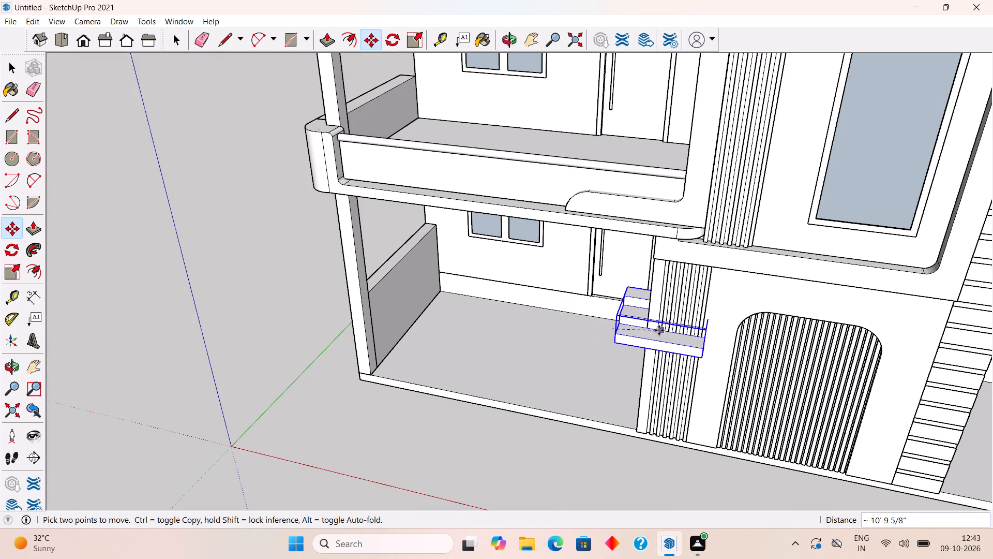
scroll(662, 331, "down", 12)
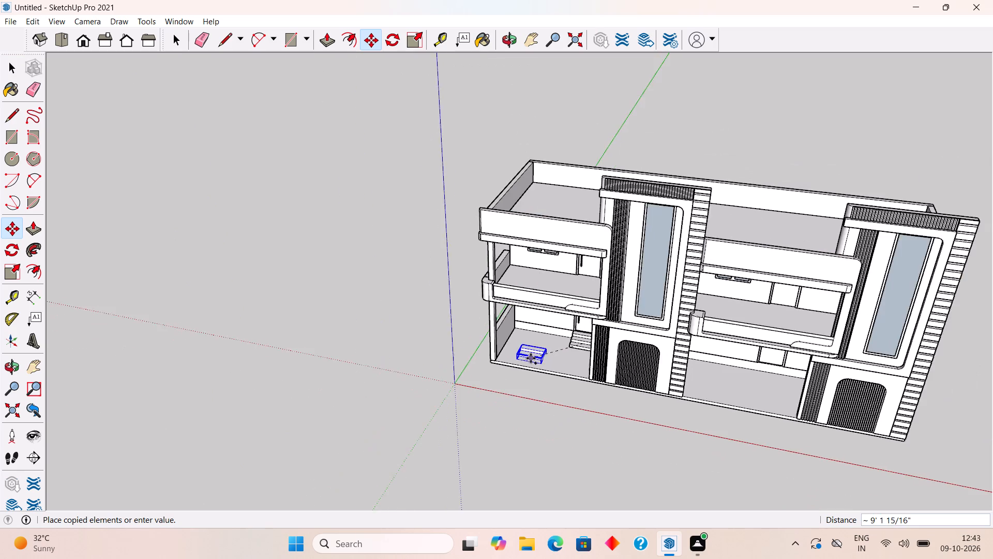
scroll(736, 375, "up", 15)
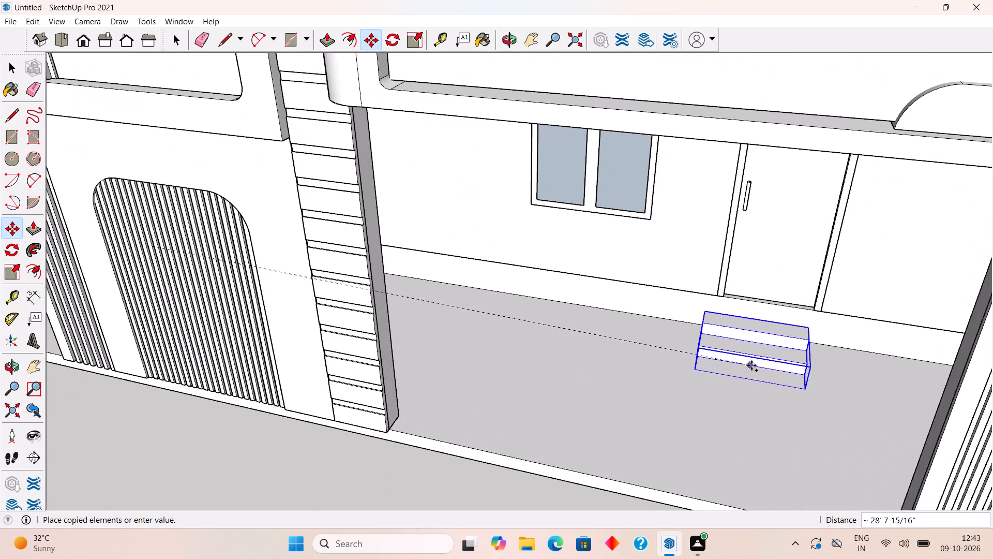
left_click(761, 352)
Move the copied stair by its top back corner onto the bottom outer corner of the second house's door frame.
scroll(846, 348, "up", 3)
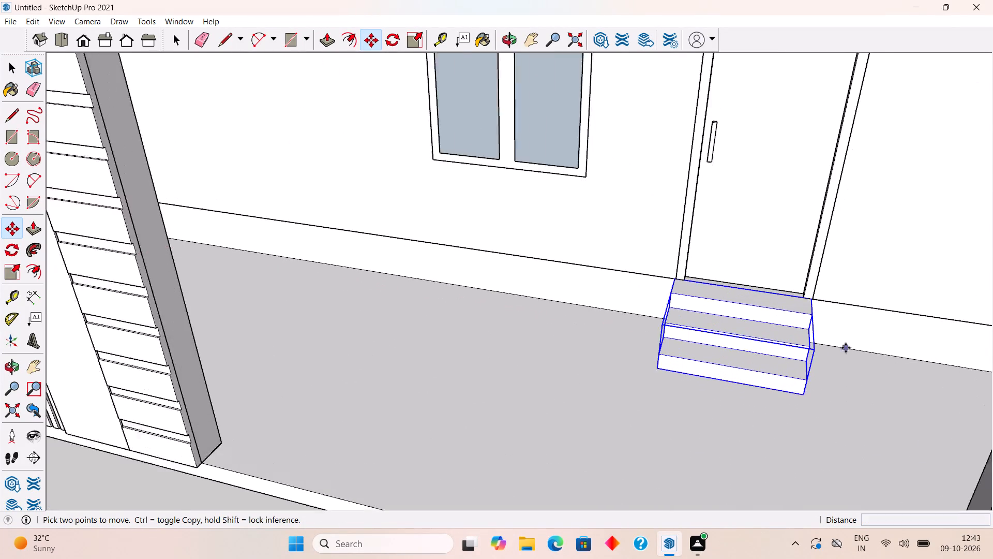
scroll(846, 348, "up", 1)
scroll(786, 383, "up", 7)
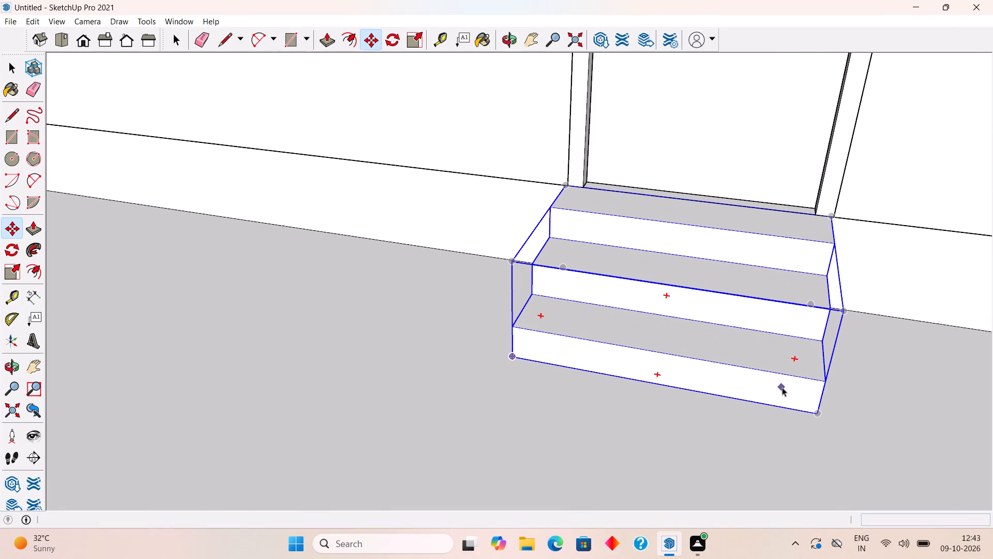
key("space")
middle_click_drag(833, 348, 690, 355)
scroll(827, 346, "up", 10)
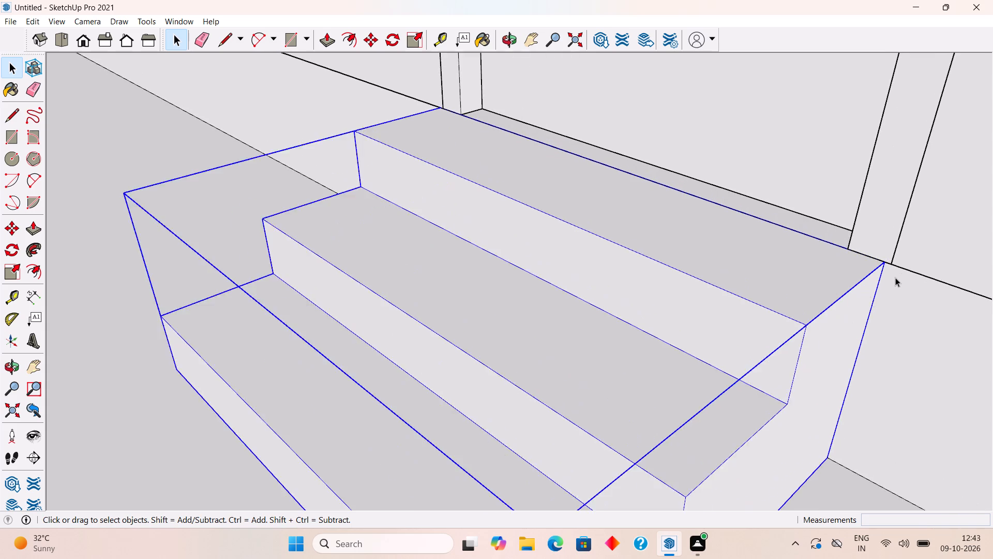
scroll(895, 277, "up", 3)
key("m")
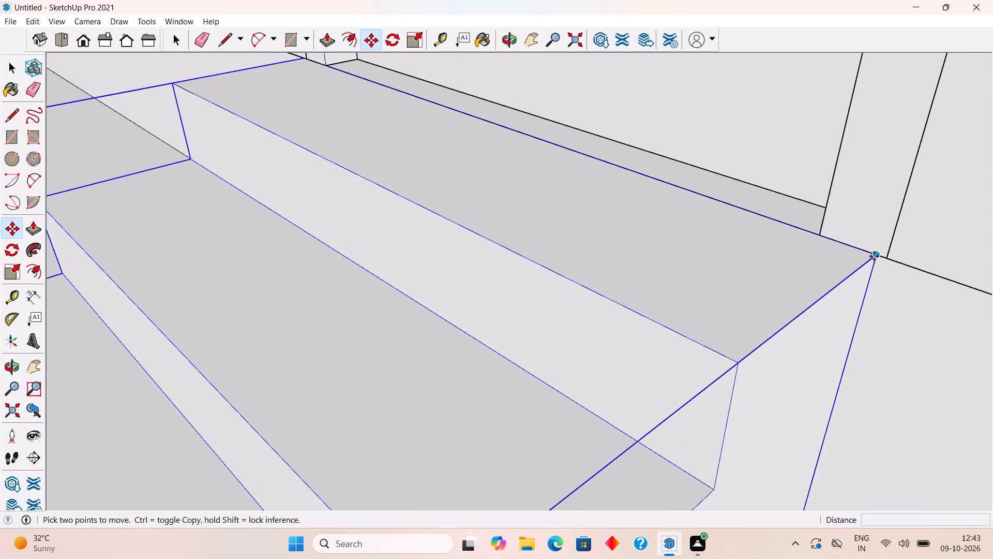
left_click(874, 256)
left_click(885, 258)
key("space")
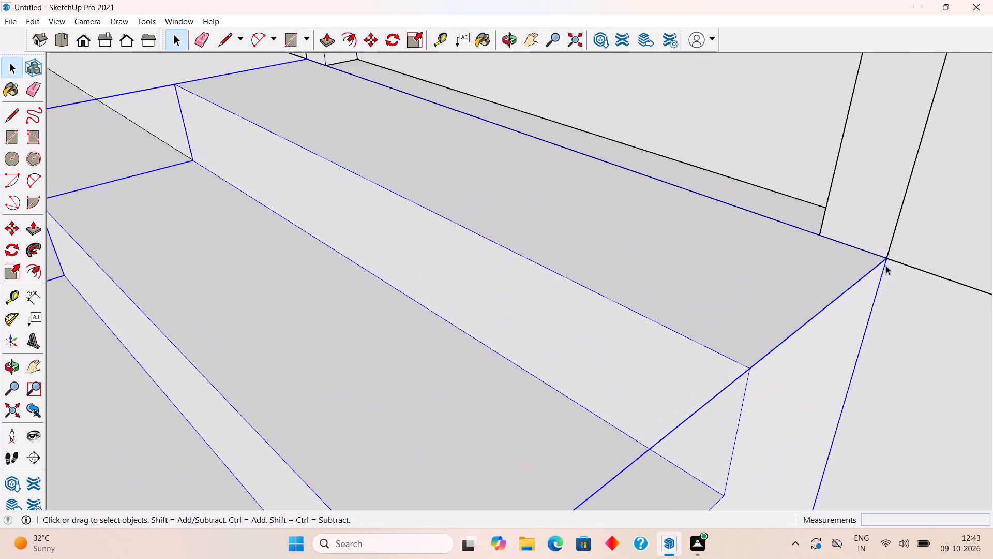
Review the whole front exterior of both houses, including the new steps at each ground-floor door.
scroll(886, 266, "down", 20)
scroll(886, 266, "down", 11)
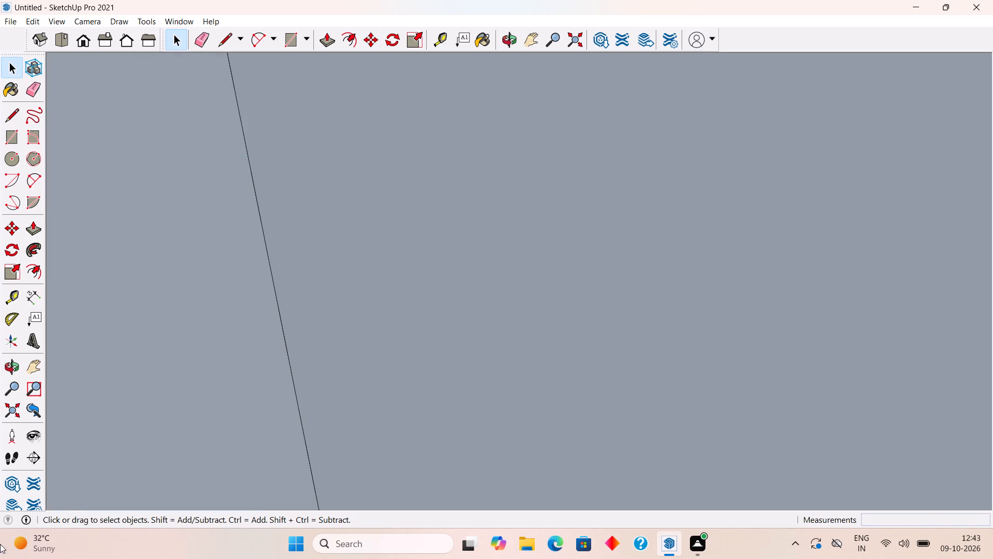
left_click(15, 409)
scroll(314, 367, "down", 5)
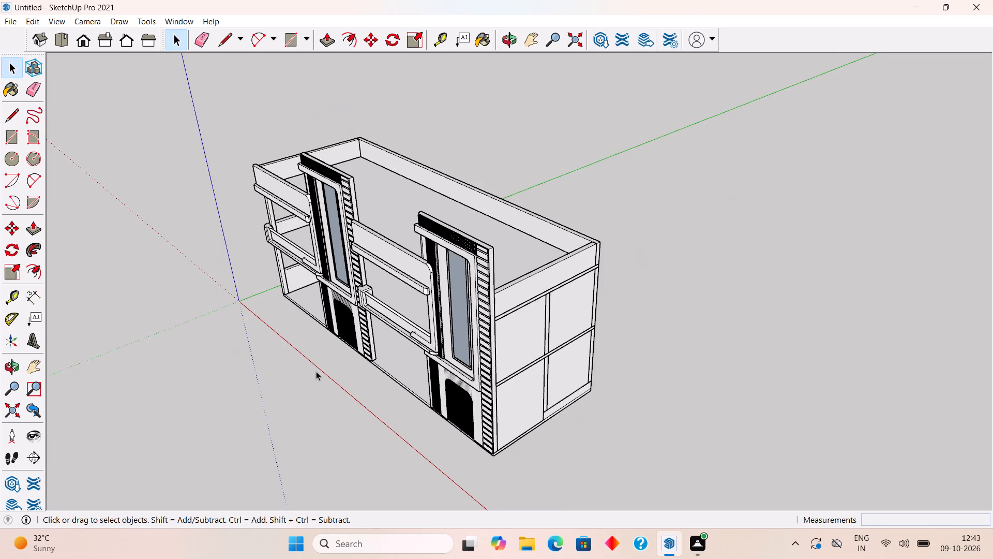
left_click(322, 419)
middle_click_drag(329, 428, 611, 321)
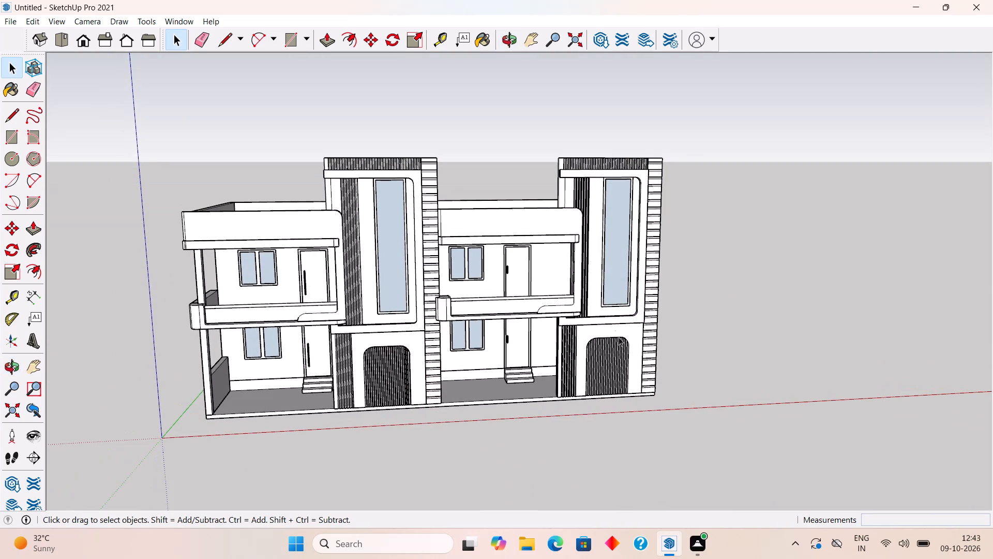
left_click(691, 354)
middle_click_drag(177, 420, 237, 402)
scroll(280, 438, "up", 4)
middle_click_drag(289, 439, 424, 434)
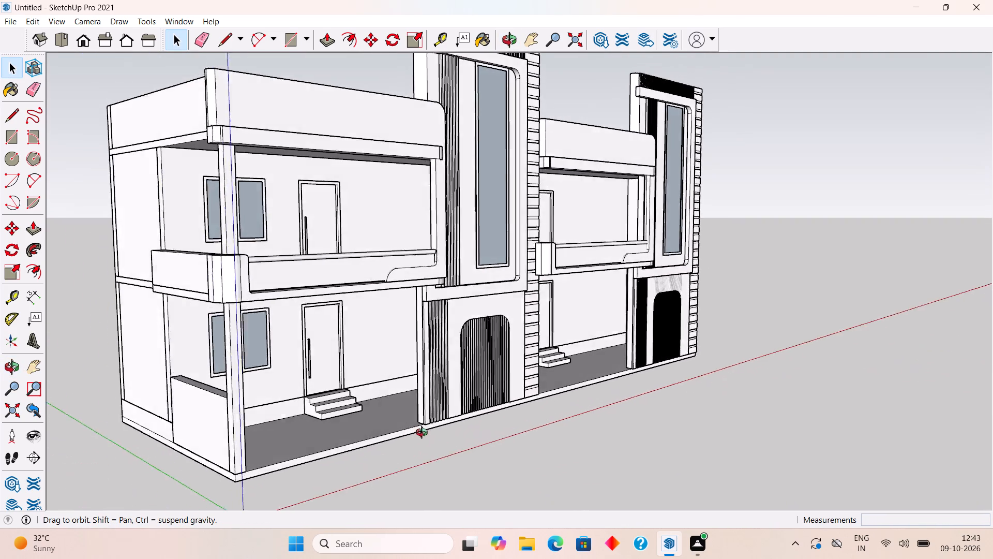
Extend the front edge face of the base slab under both houses outward by 3' with Push/Pull, inside its group.
middle_click_drag(424, 434, 313, 449)
scroll(307, 444, "up", 5)
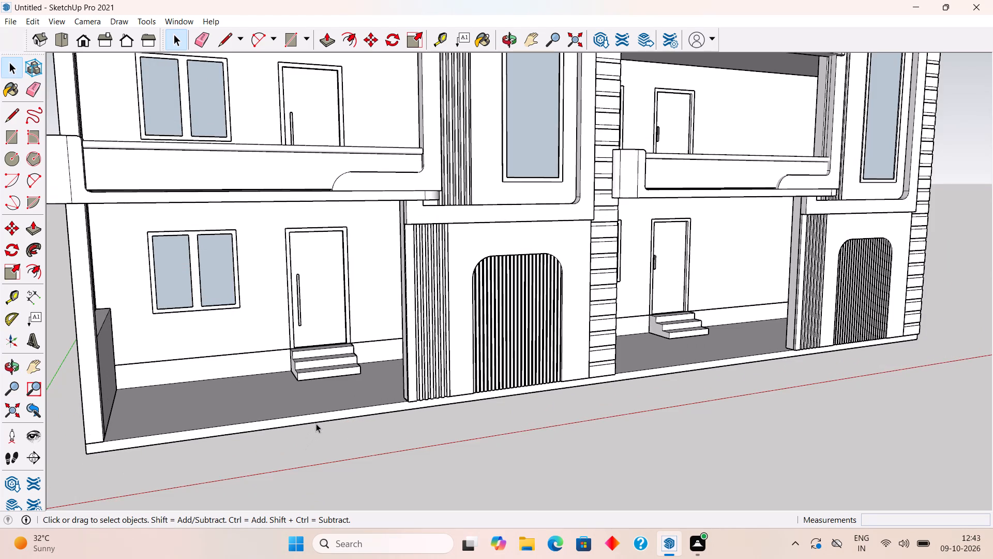
triple_click(320, 418)
left_click(320, 418)
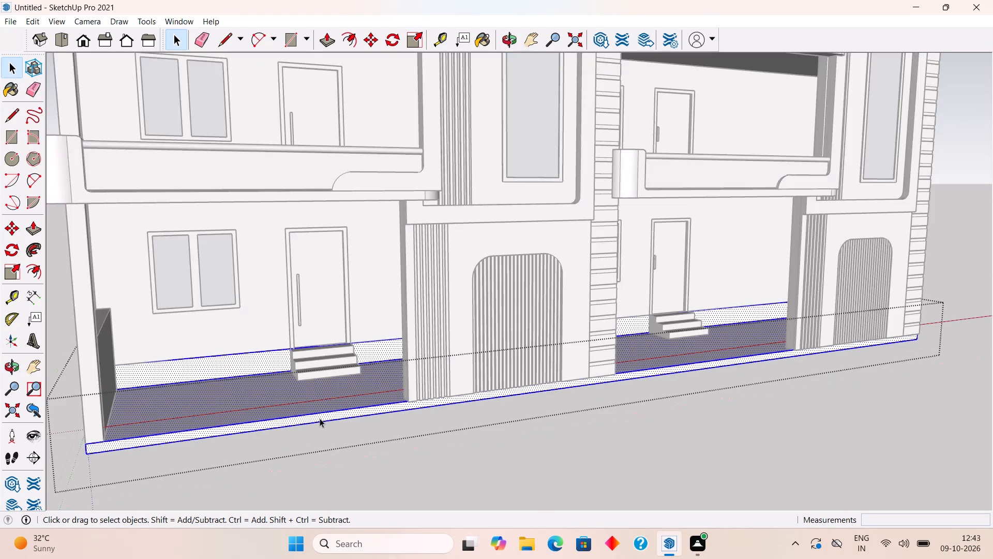
left_click(320, 418)
key("p")
left_click(320, 418)
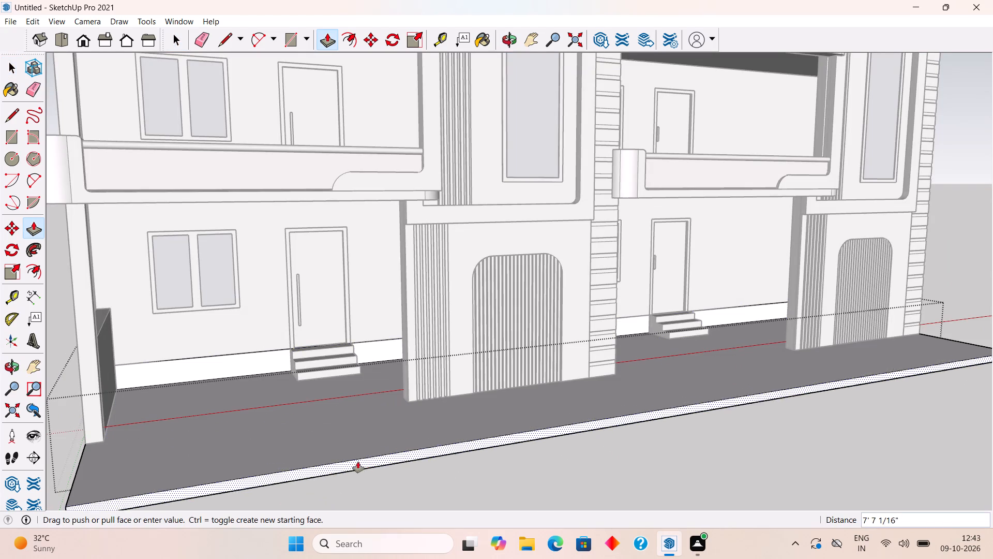
type("3'")
key("Return")
key("space")
scroll(364, 479, "down", 8)
left_click(439, 464)
left_click(507, 473)
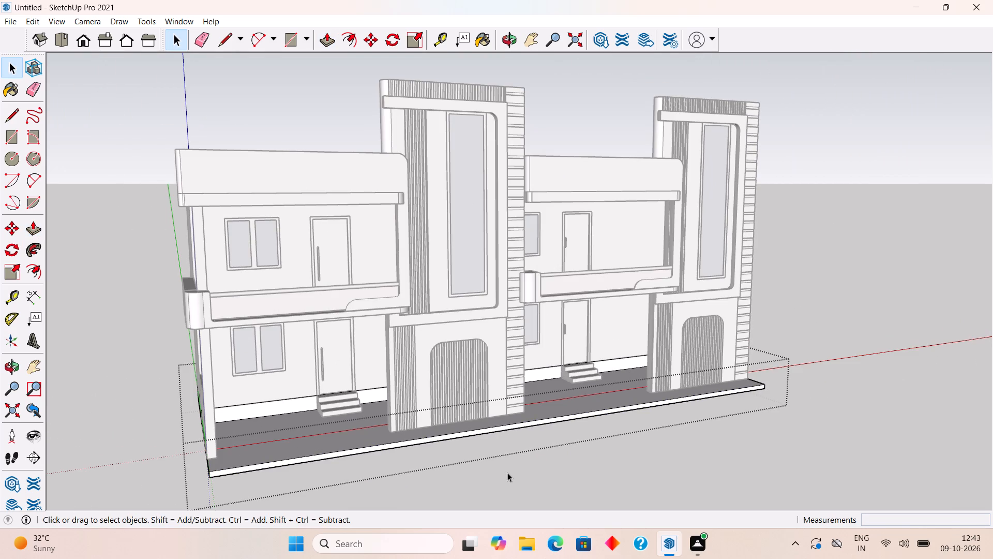
Examine both house fronts and the widened base slab from above, ending close on the first house's tower top.
middle_click_drag(480, 433, 427, 440)
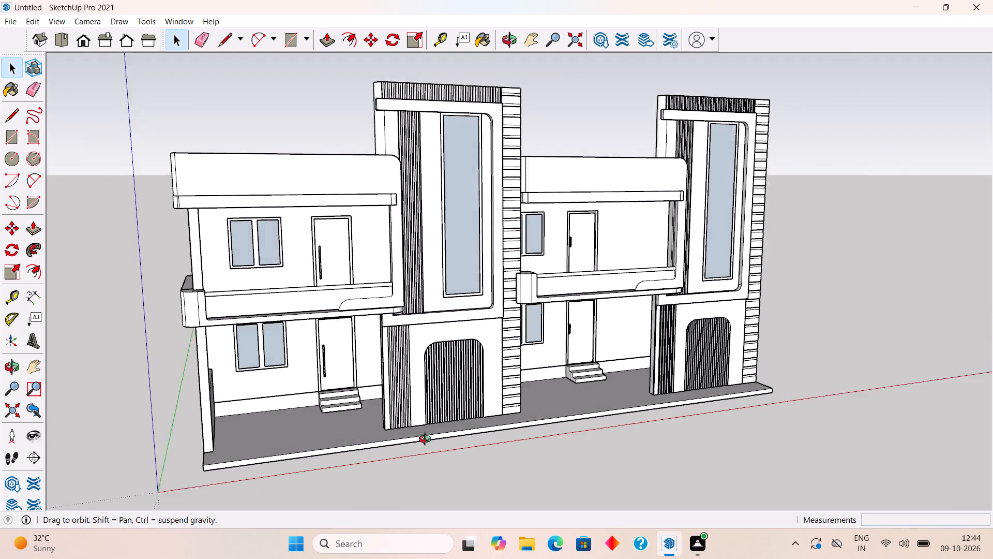
middle_click_drag(427, 440, 401, 535)
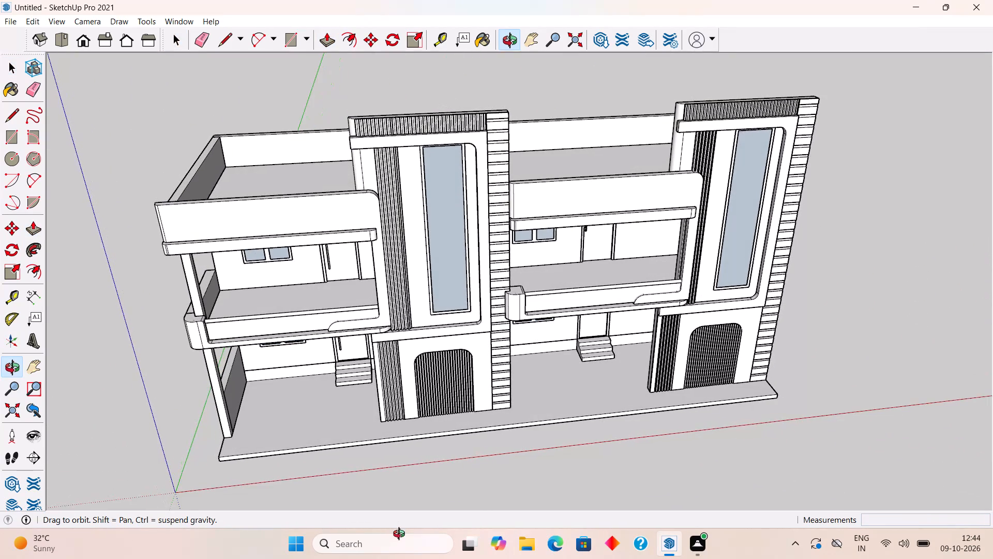
middle_click_drag(401, 535, 404, 536)
scroll(408, 532, "up", 1)
middle_click_drag(399, 508, 395, 465)
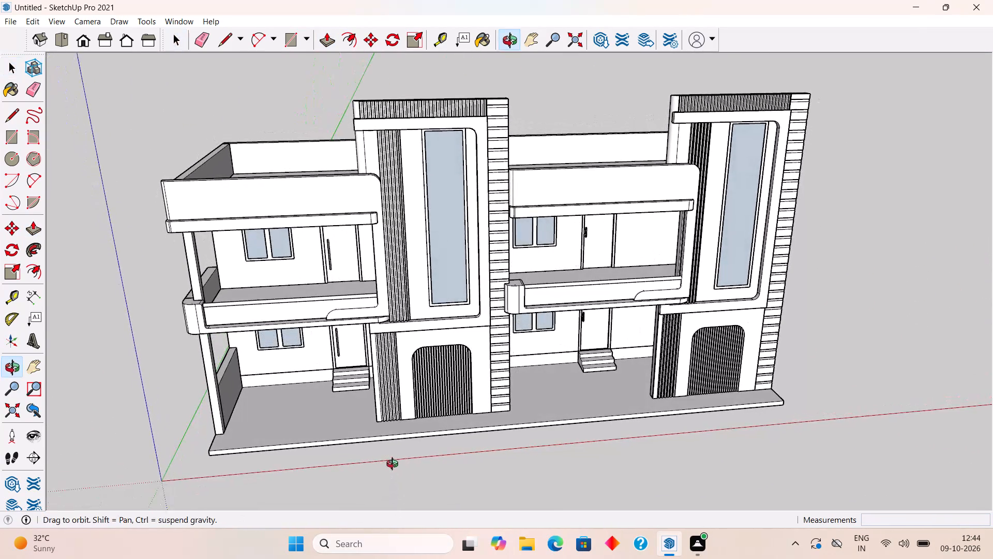
middle_click_drag(395, 465, 396, 463)
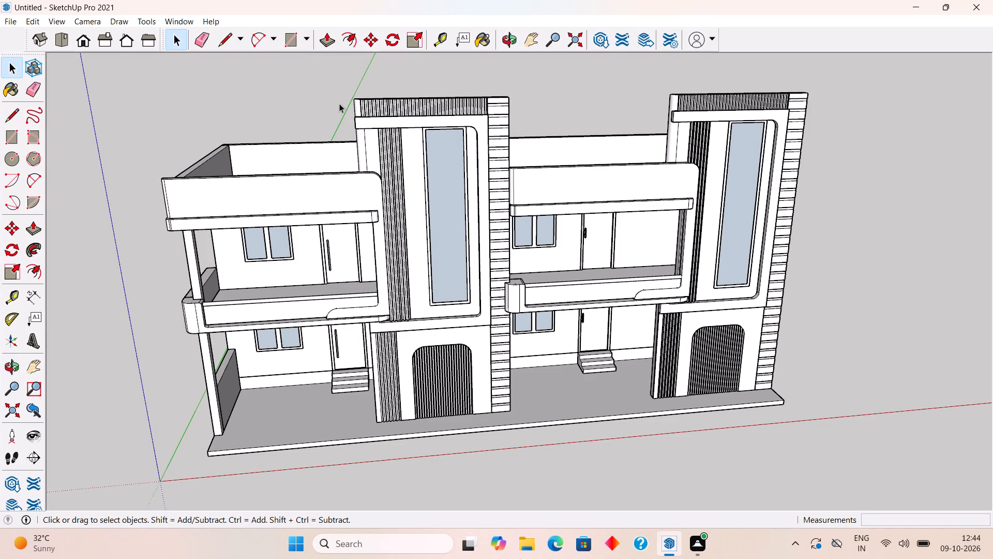
middle_click_drag(387, 86, 374, 225)
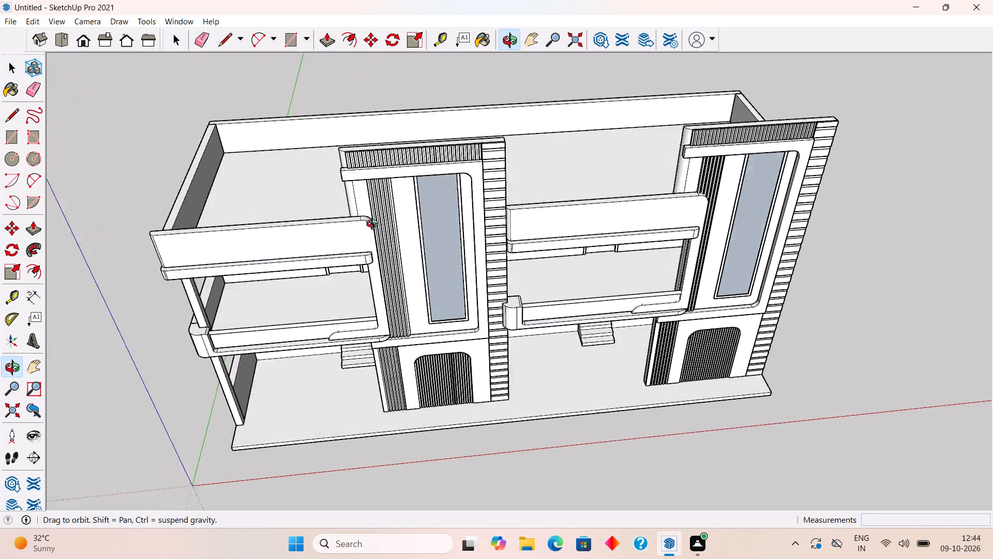
middle_click_drag(374, 225, 386, 364)
scroll(386, 364, "up", 7)
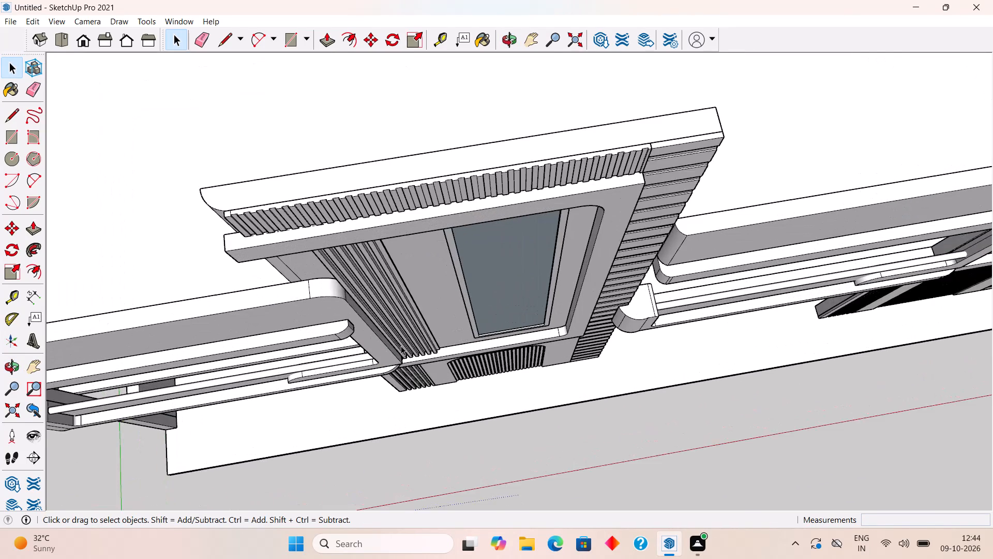
middle_click_drag(401, 346, 398, 378)
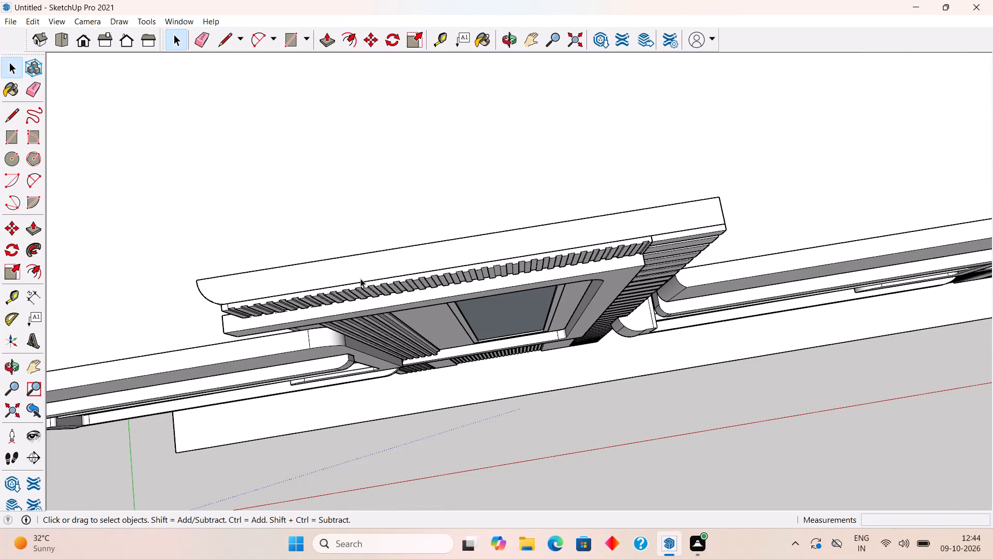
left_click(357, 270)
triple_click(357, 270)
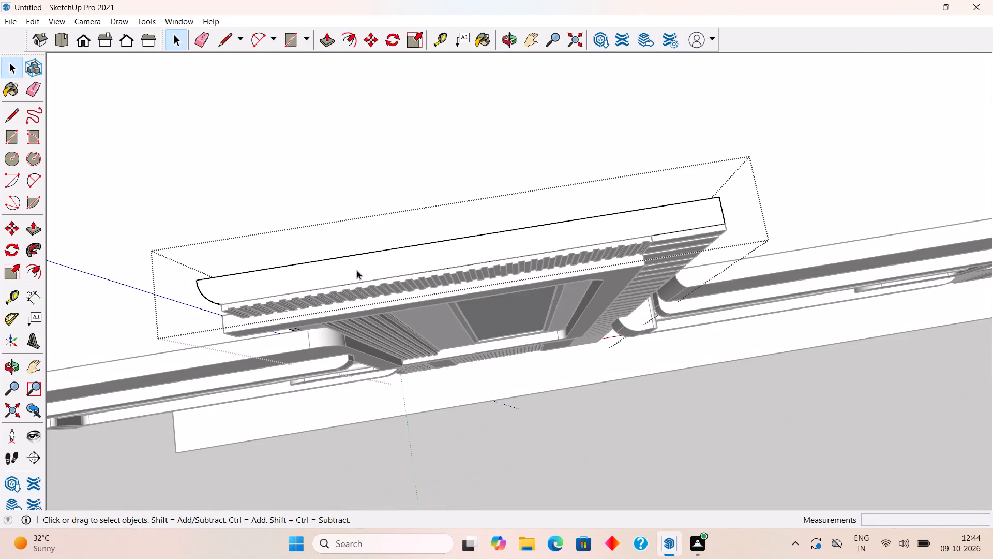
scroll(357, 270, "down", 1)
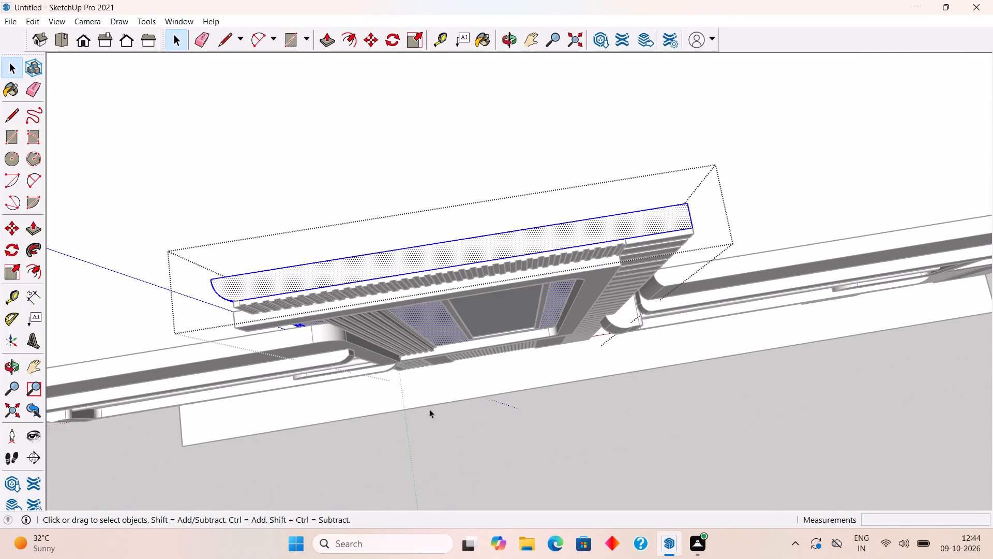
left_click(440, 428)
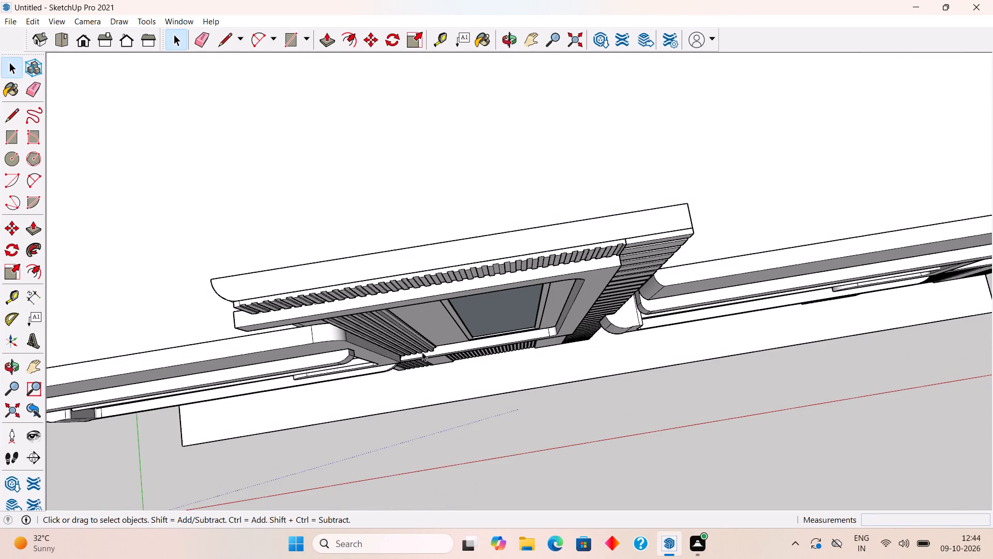
Draw a rectangle about 13' 4" by 9" on the top face of the first house's tower, excluding the rounded end.
key("r")
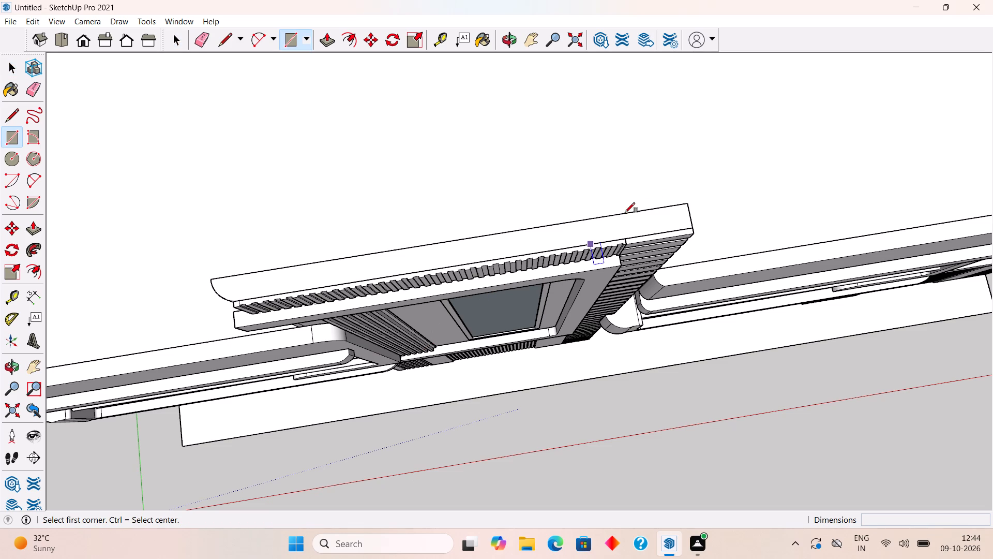
left_click(687, 205)
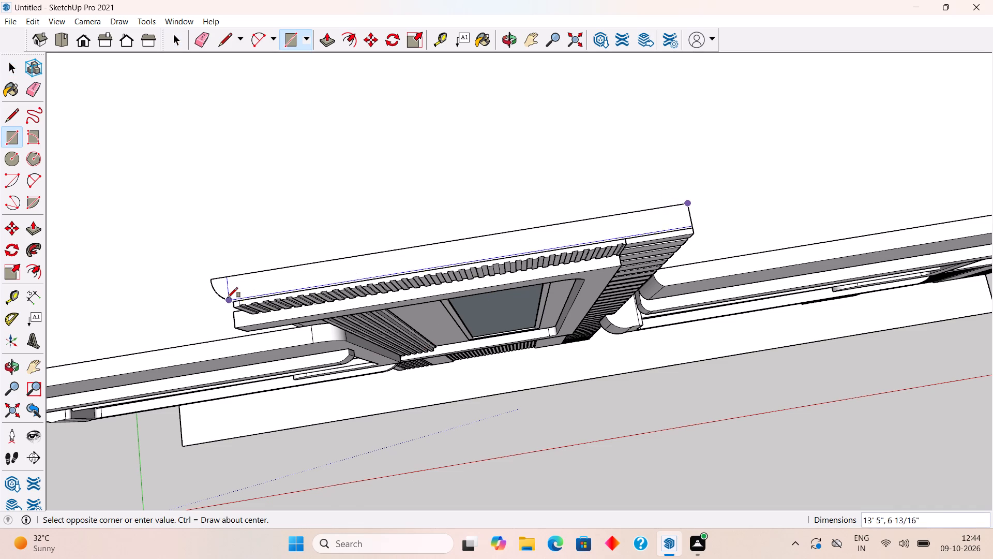
scroll(227, 298, "up", 3)
left_click(238, 300)
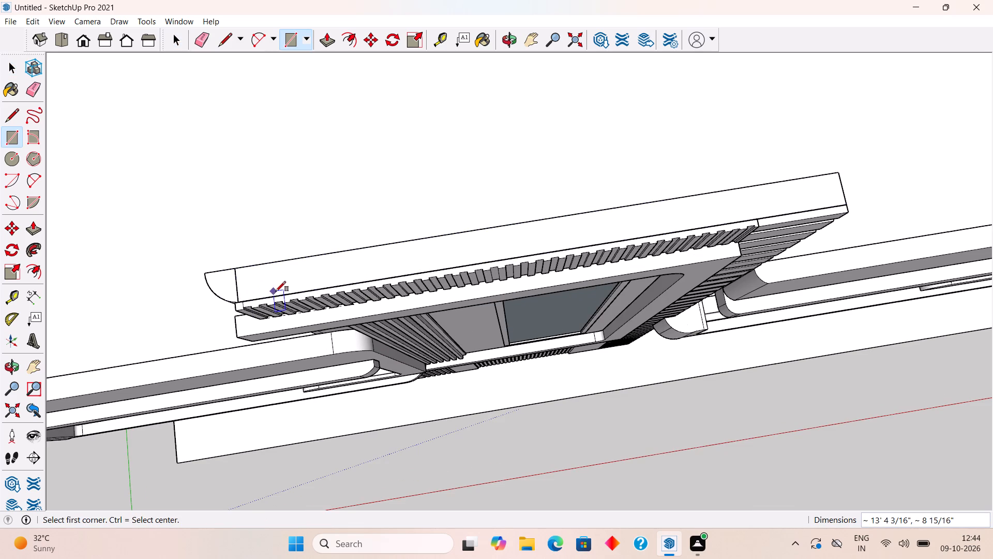
Pull the new rectangle on top of the first house's tower upward with Push/Pull.
key("space")
type("p")
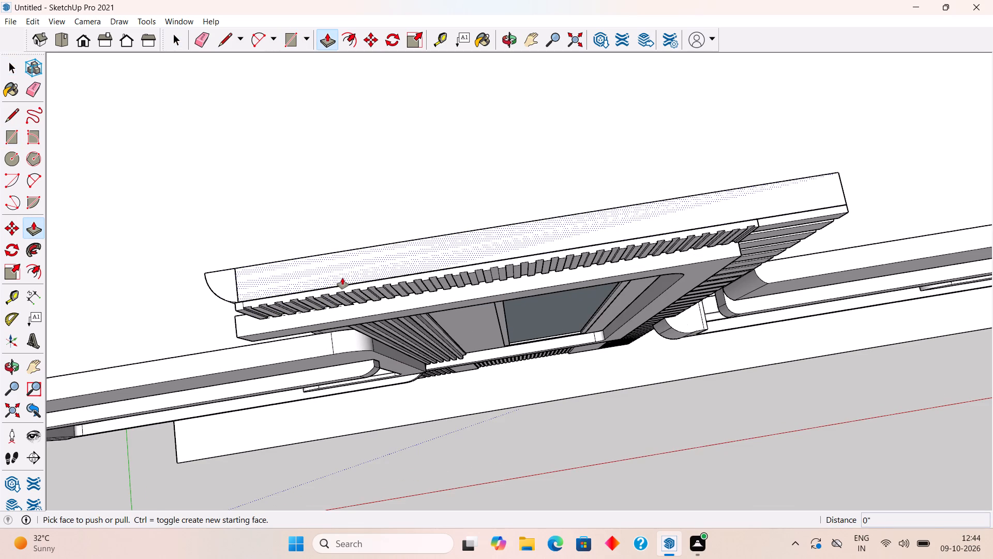
left_click(342, 278)
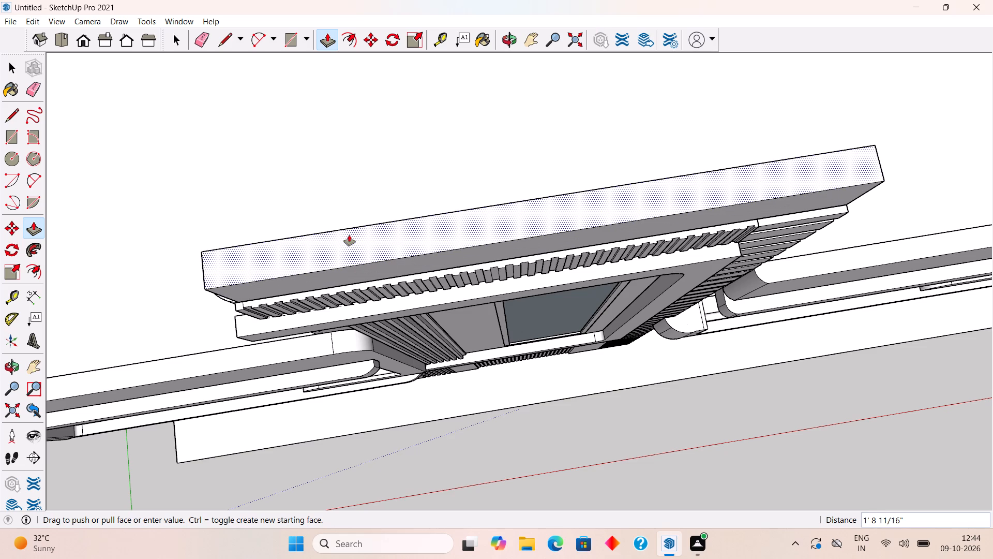
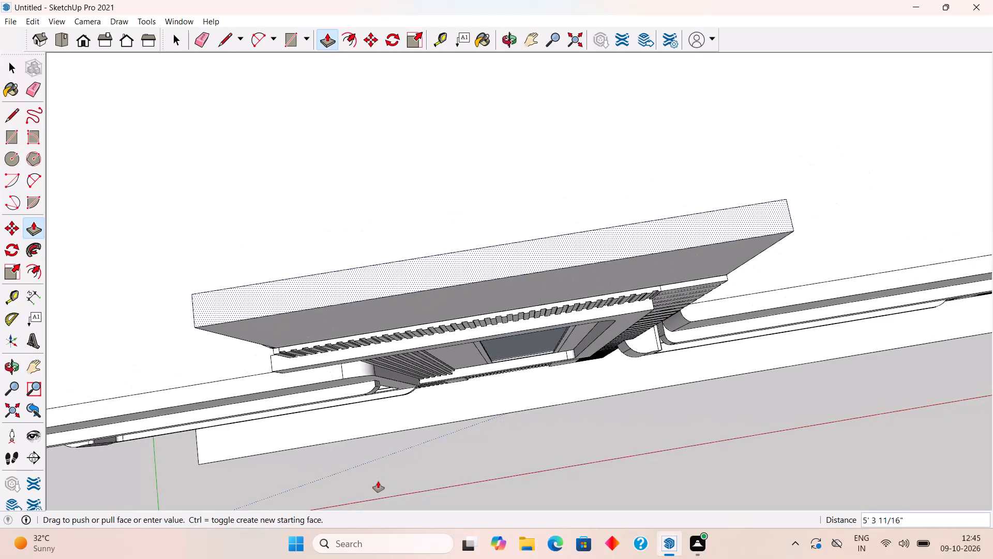
Set the Push/Pull height of the new rectangle on top of the first house's tower to 1.5'.
scroll(355, 477, "down", 2)
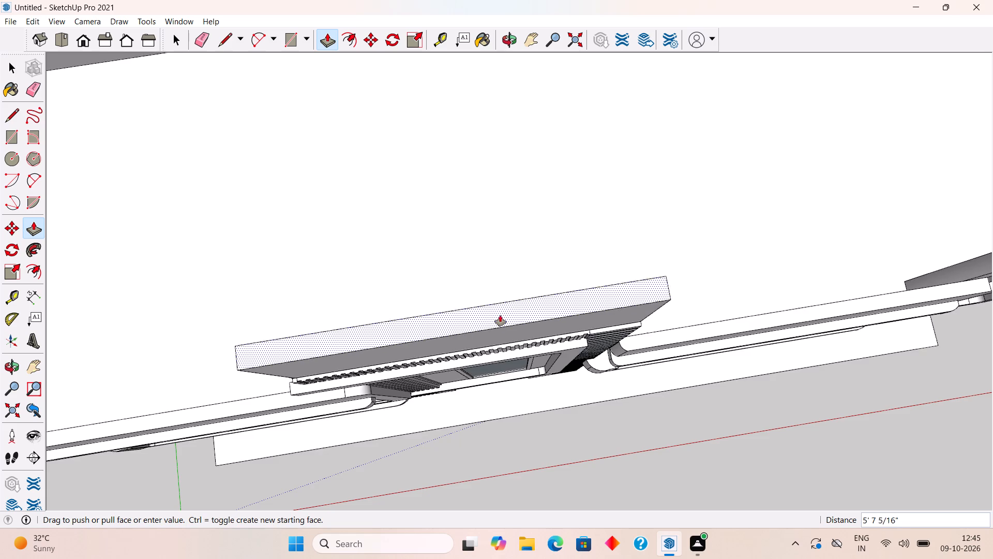
middle_click_drag(498, 305, 473, 207)
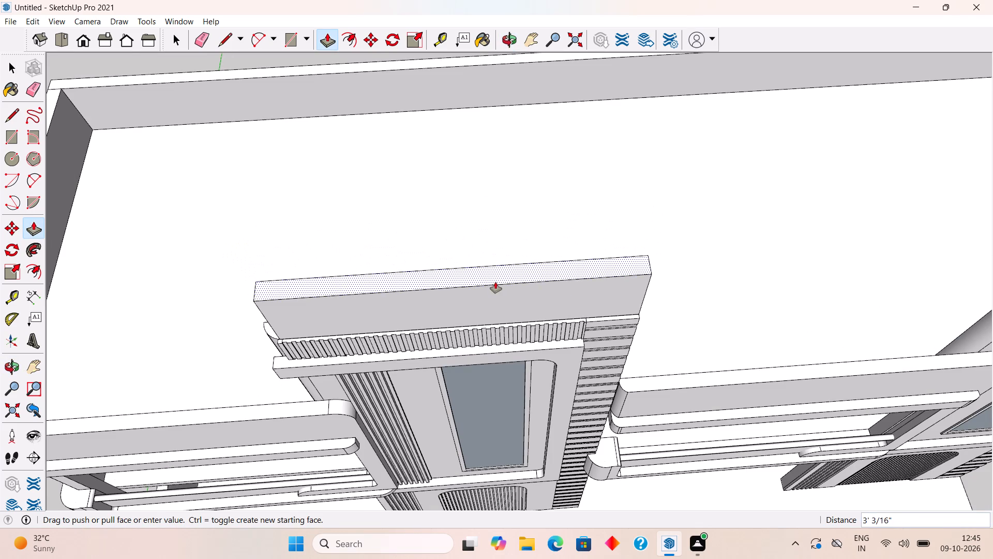
middle_click_drag(494, 276, 480, 191)
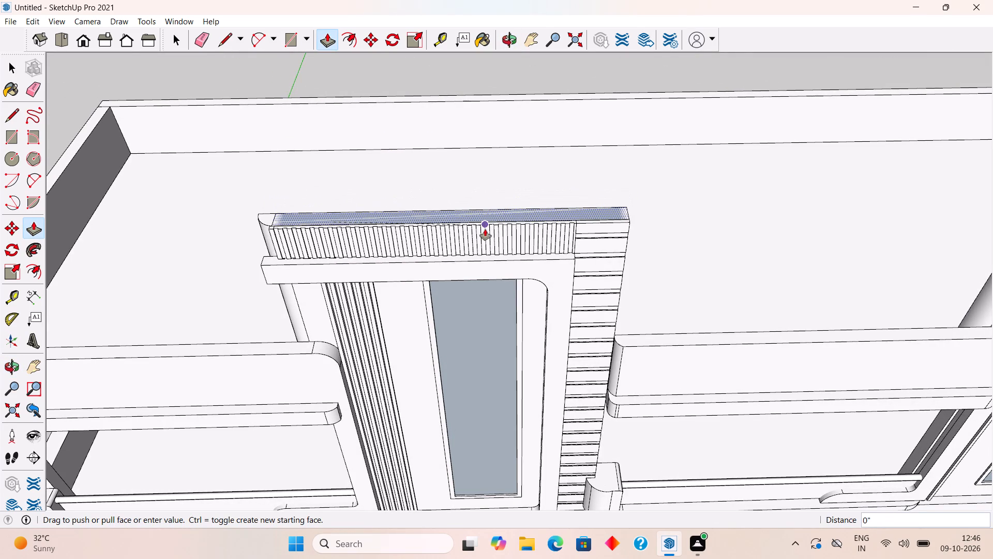
key("1")
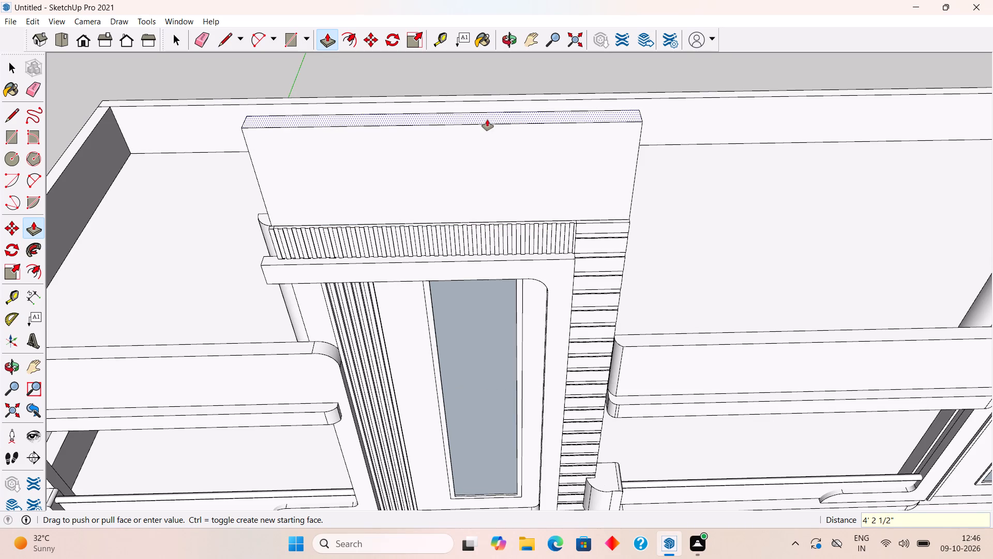
type("1.5'")
key("Return")
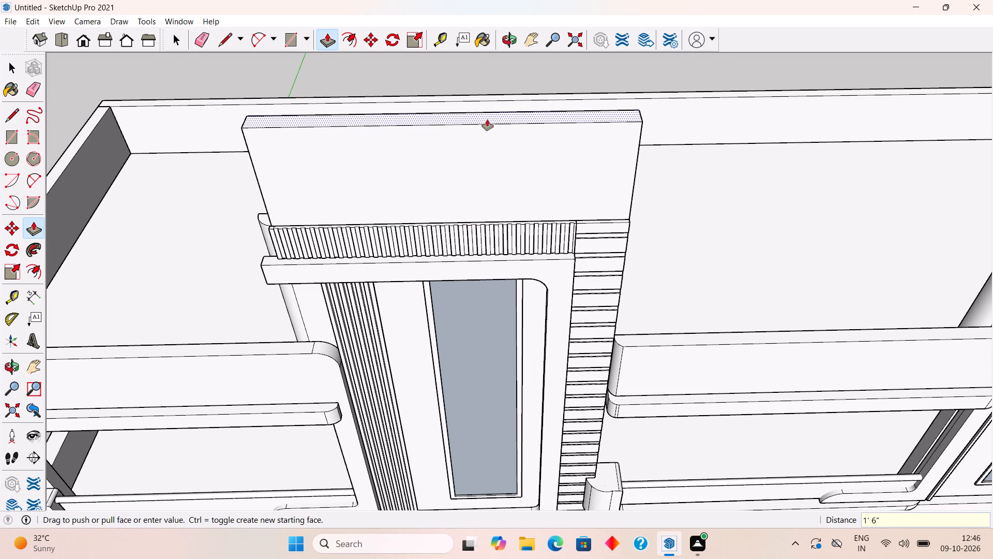
key("space")
Extend the free end face of the first tower's top frame beam outward by 3' with Push/Pull, inside its group.
middle_click_drag(289, 286, 395, 270)
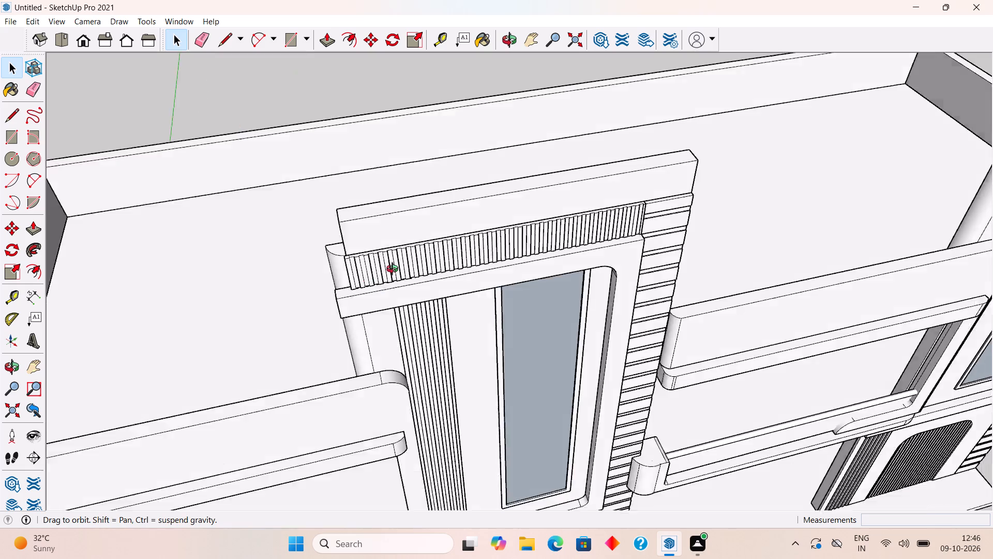
middle_click_drag(395, 270, 530, 218)
scroll(561, 203, "up", 5)
left_click(571, 208)
triple_click(571, 208)
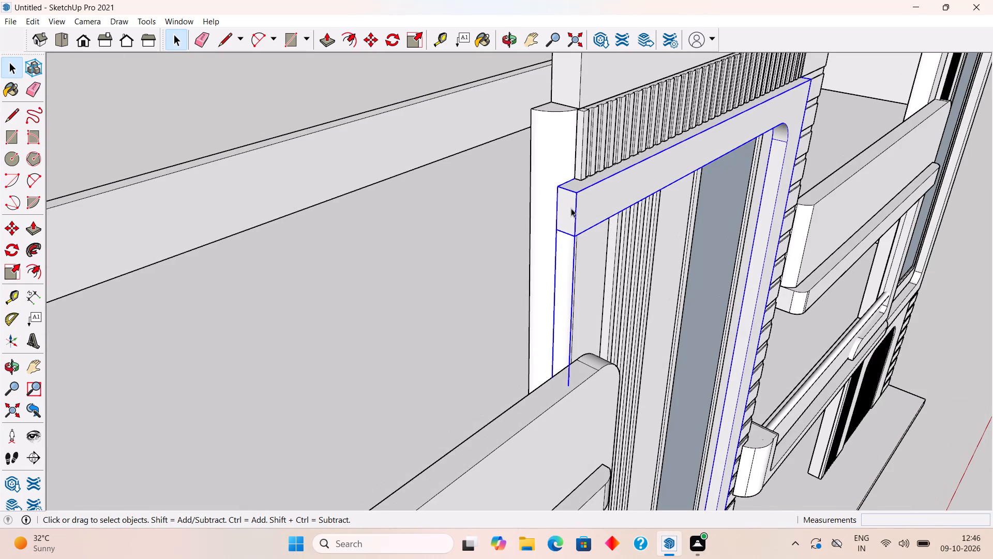
left_click(571, 208)
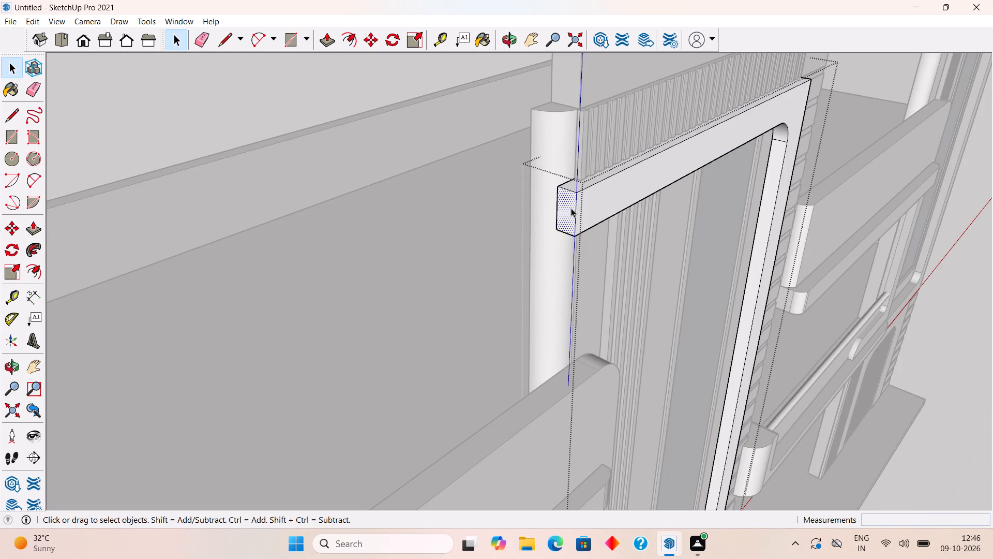
key("p")
left_click(571, 208)
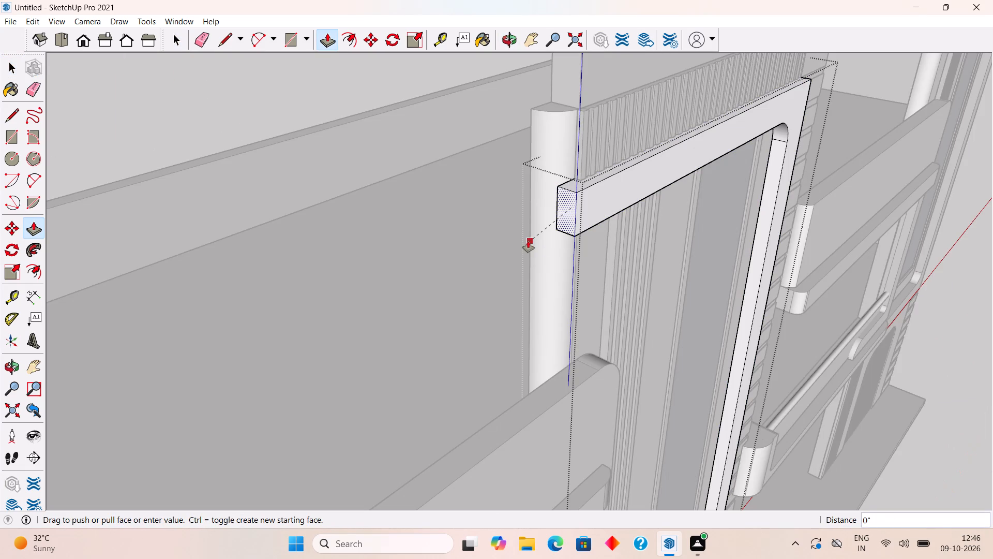
type("3'")
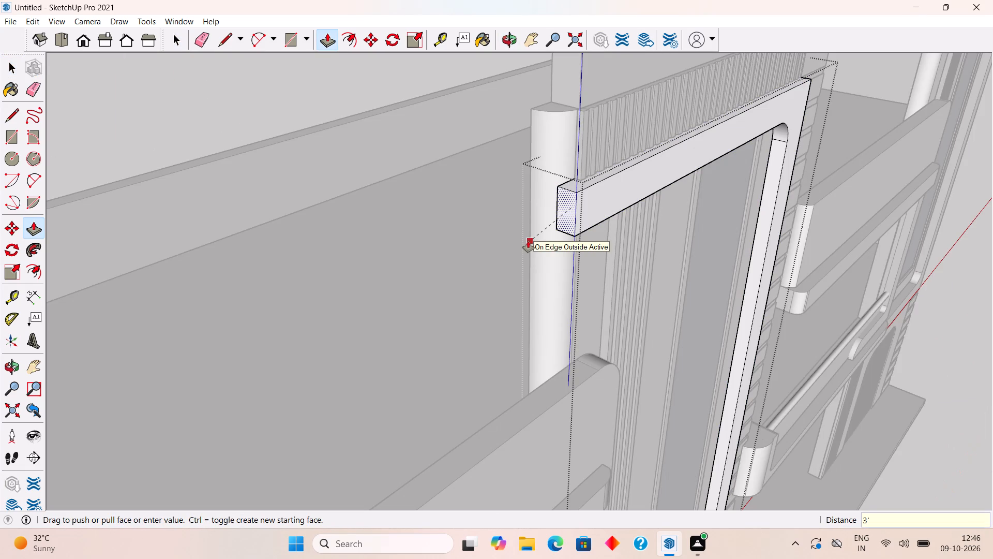
key("Return")
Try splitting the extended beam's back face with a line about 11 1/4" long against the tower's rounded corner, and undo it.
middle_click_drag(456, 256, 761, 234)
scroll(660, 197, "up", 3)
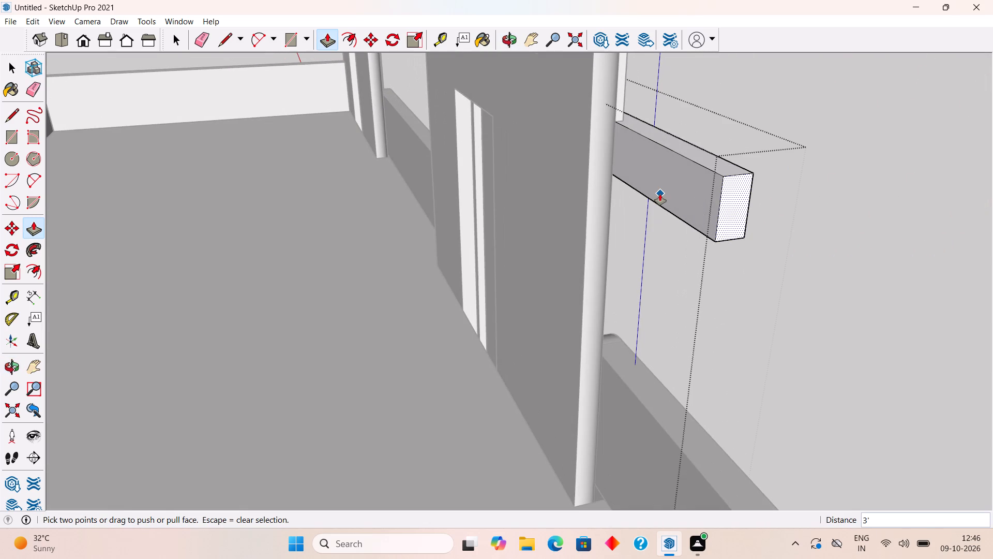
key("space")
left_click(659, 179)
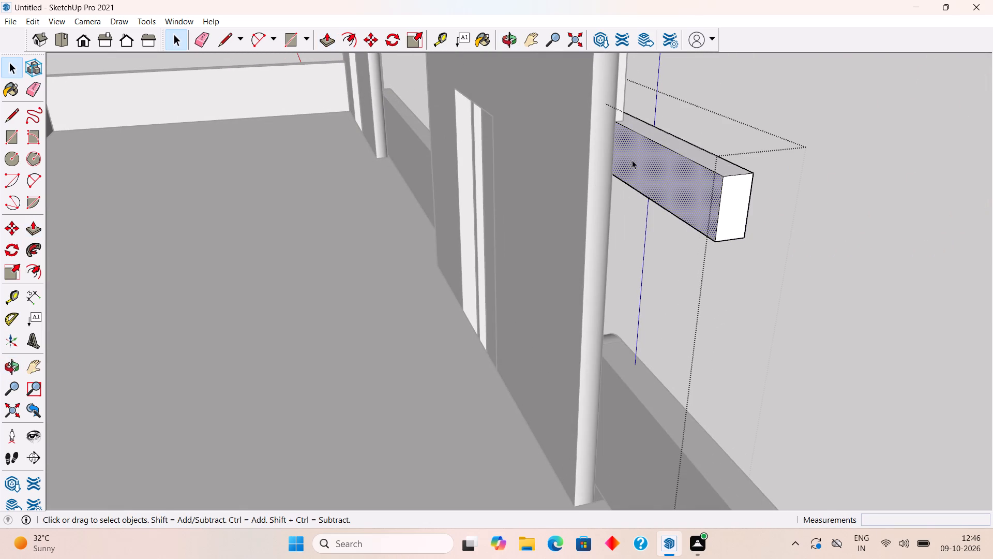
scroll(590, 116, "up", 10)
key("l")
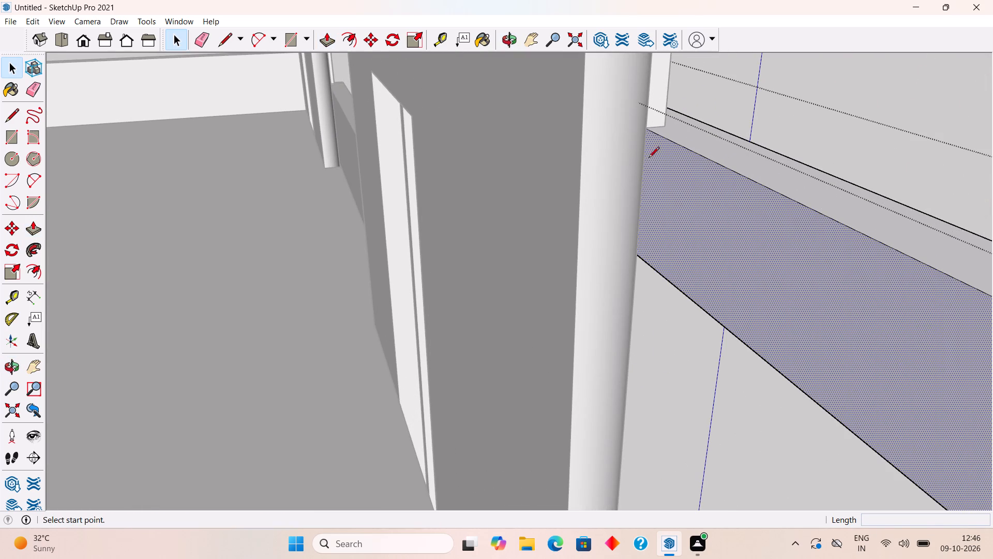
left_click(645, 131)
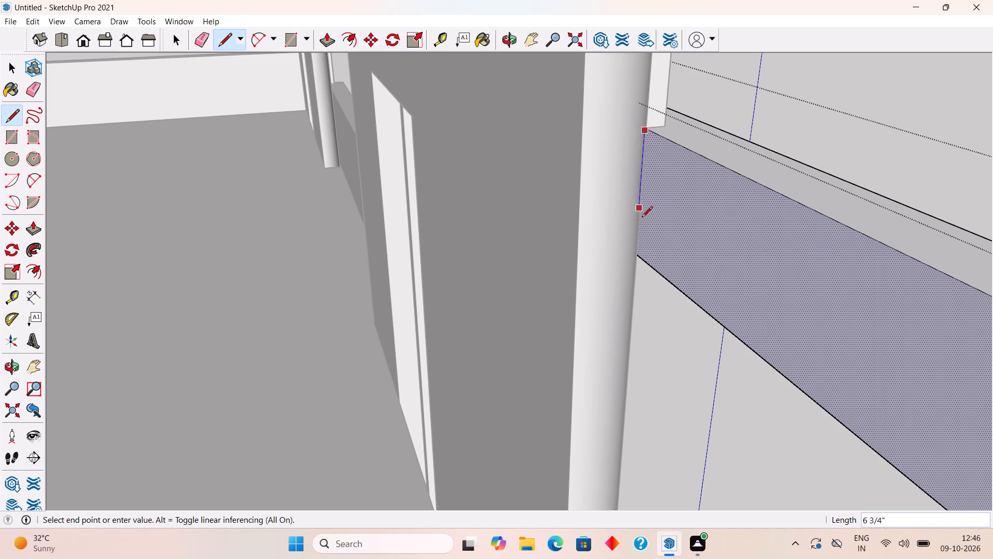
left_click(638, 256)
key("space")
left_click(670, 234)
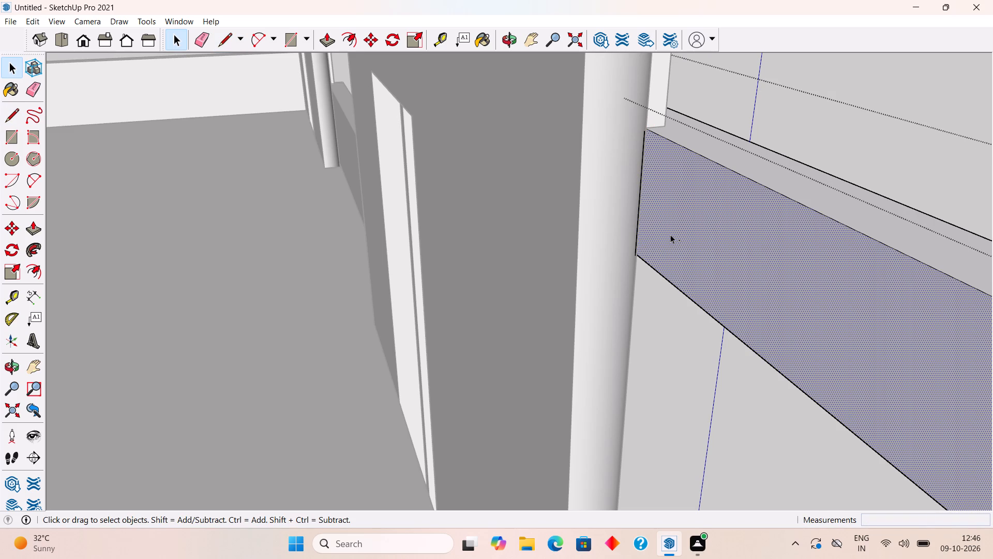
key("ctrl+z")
Draw a vertical line about 1' long across the extended beam's back face, just beside the tower's rounded corner.
scroll(645, 245, "up", 20)
scroll(605, 276, "up", 7)
scroll(603, 271, "down", 18)
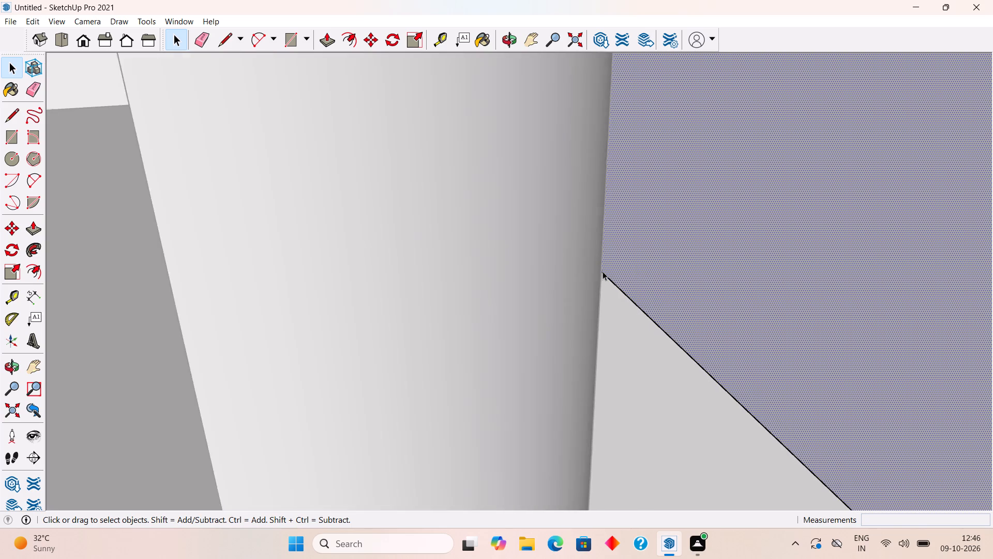
scroll(603, 271, "down", 18)
middle_click_drag(692, 260, 813, 228)
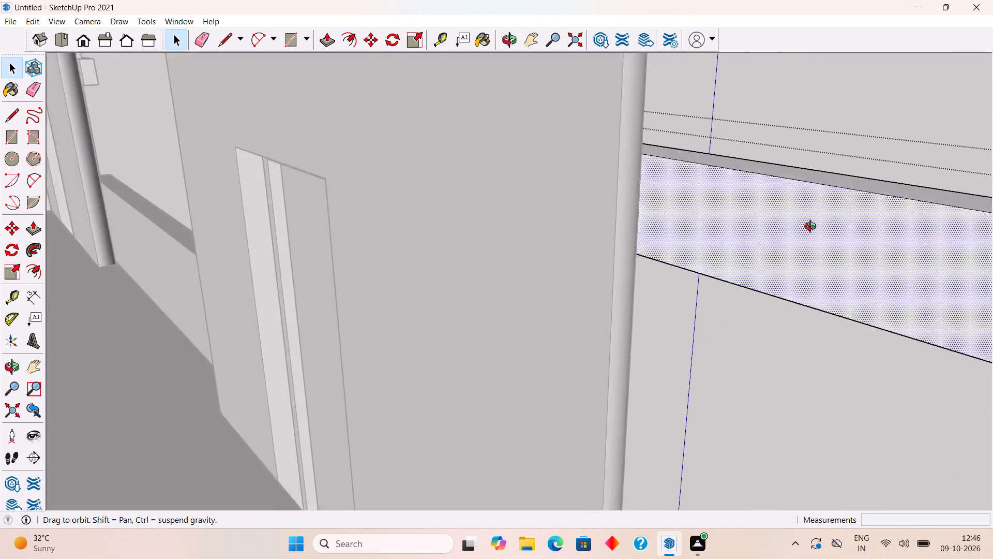
middle_click_drag(813, 228, 715, 260)
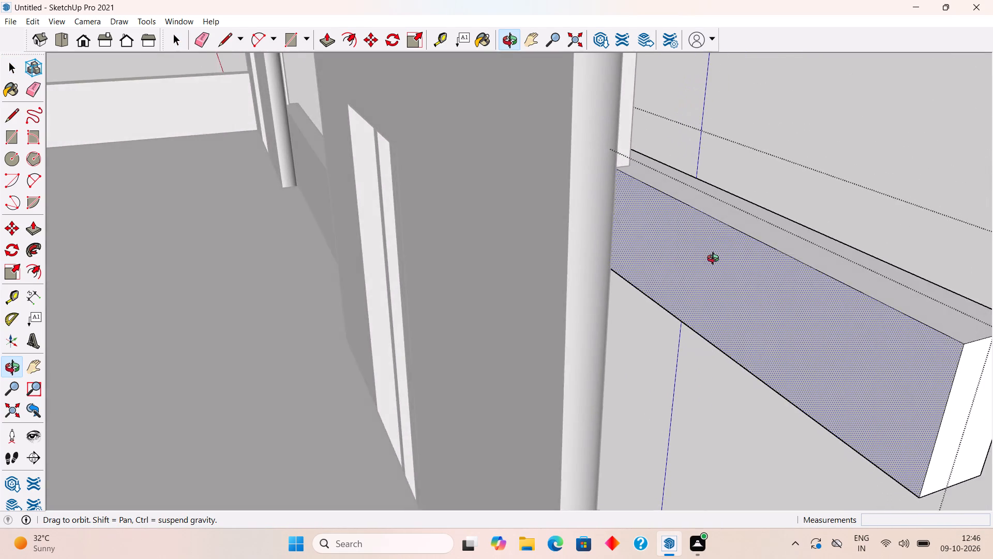
middle_click_drag(715, 260, 709, 277)
scroll(593, 277, "up", 6)
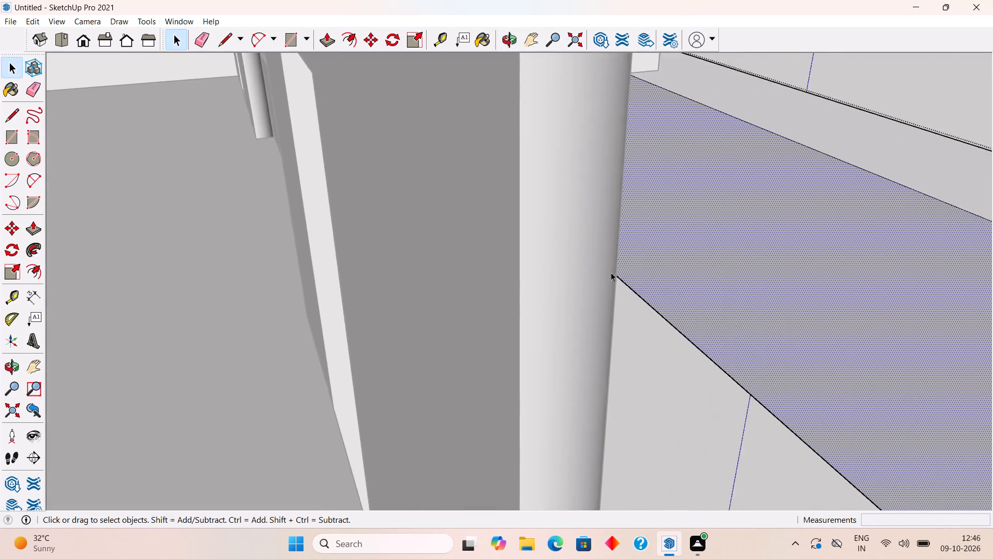
scroll(611, 272, "up", 10)
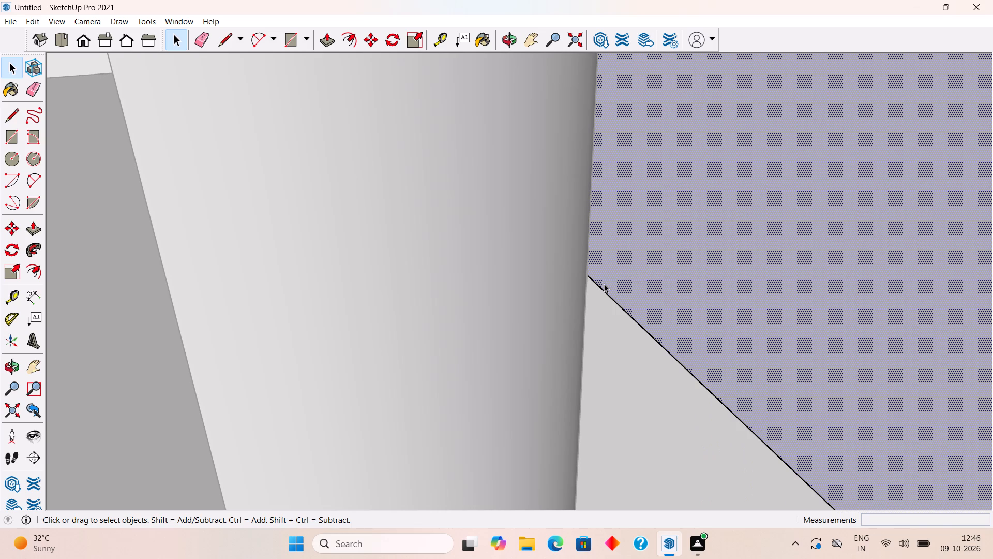
scroll(604, 284, "down", 20)
scroll(604, 284, "down", 4)
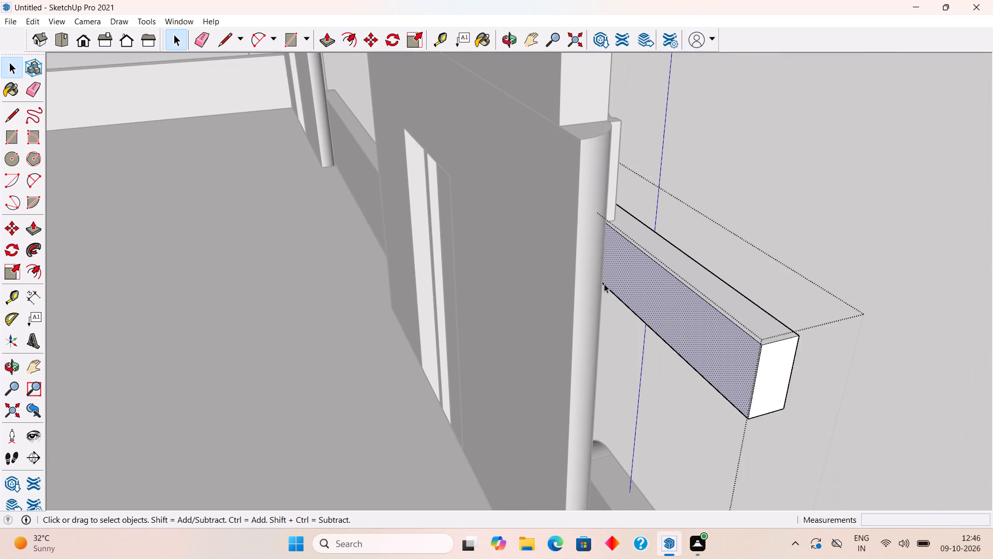
key("l")
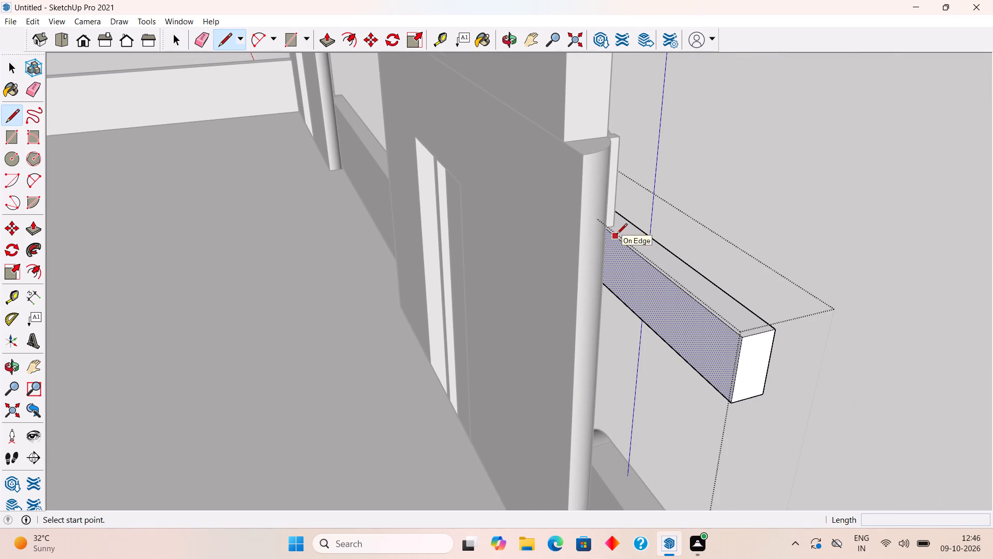
left_click(611, 235)
scroll(607, 275, "up", 1)
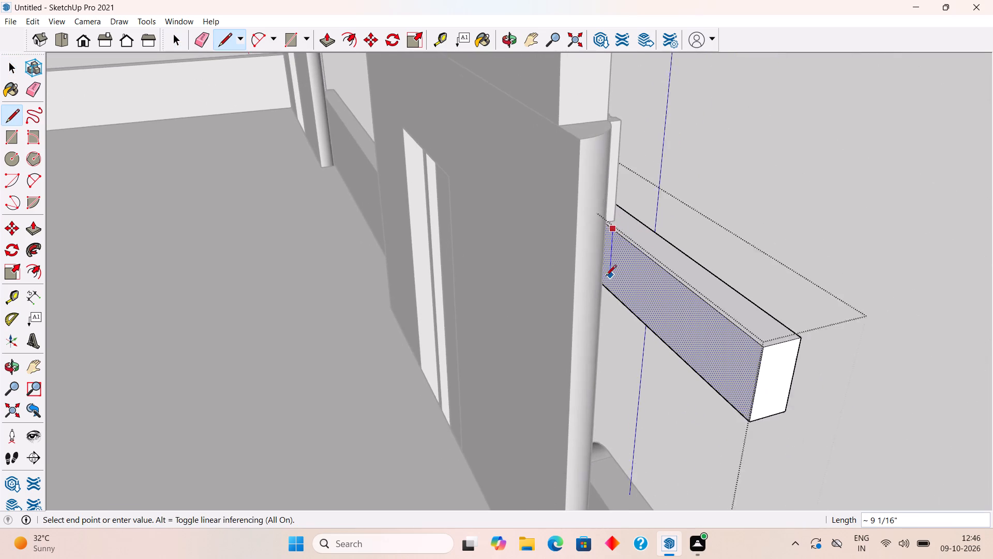
scroll(606, 276, "up", 14)
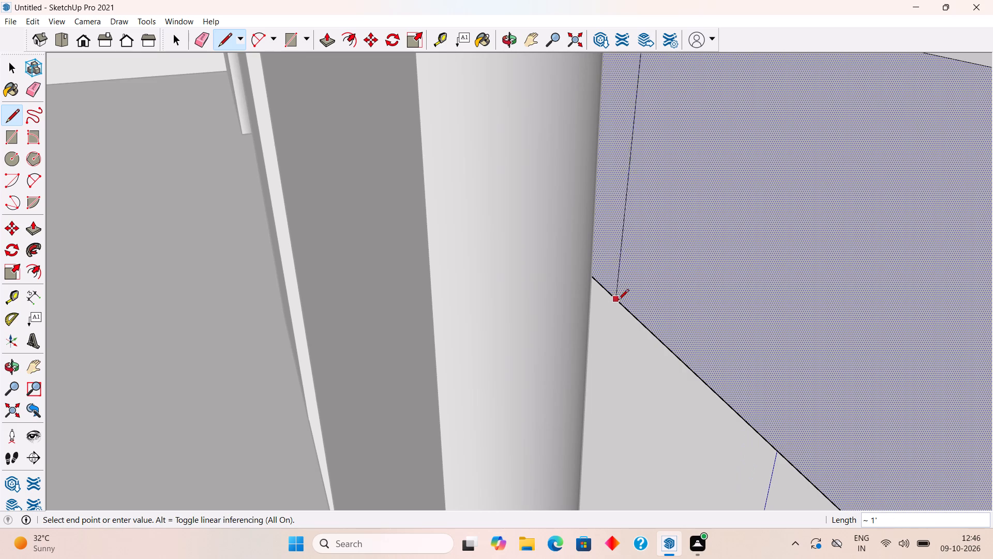
left_click(621, 306)
scroll(623, 306, "down", 8)
key("space")
Pull the outer part of the beam's back face backward by 6' with Push/Pull, and close the frame group.
scroll(623, 306, "down", 11)
key("p")
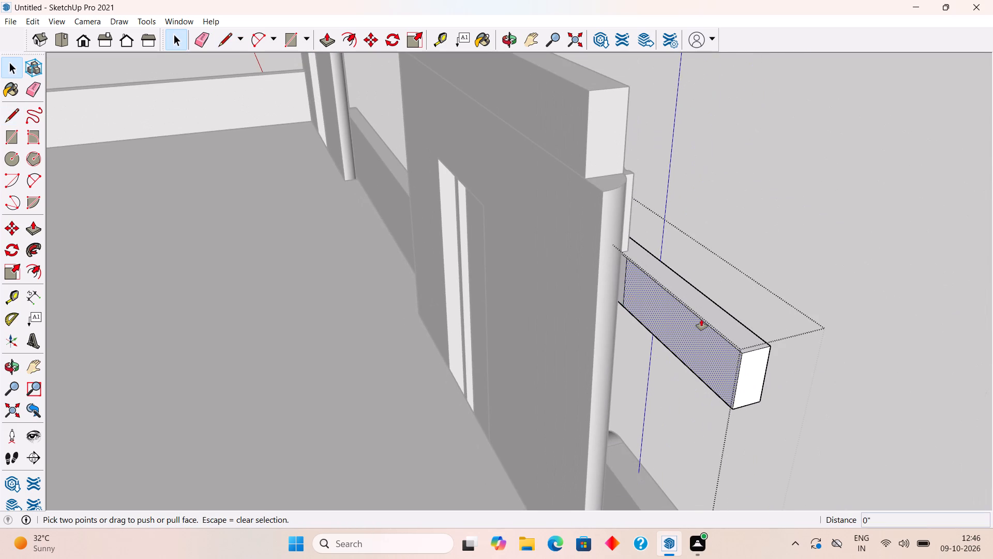
left_click(697, 336)
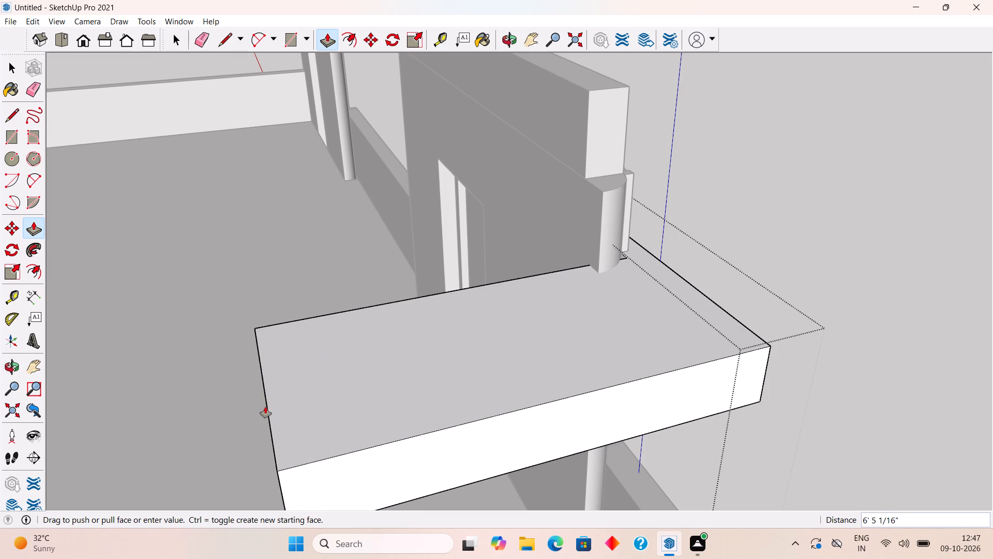
type("6'")
key("Return")
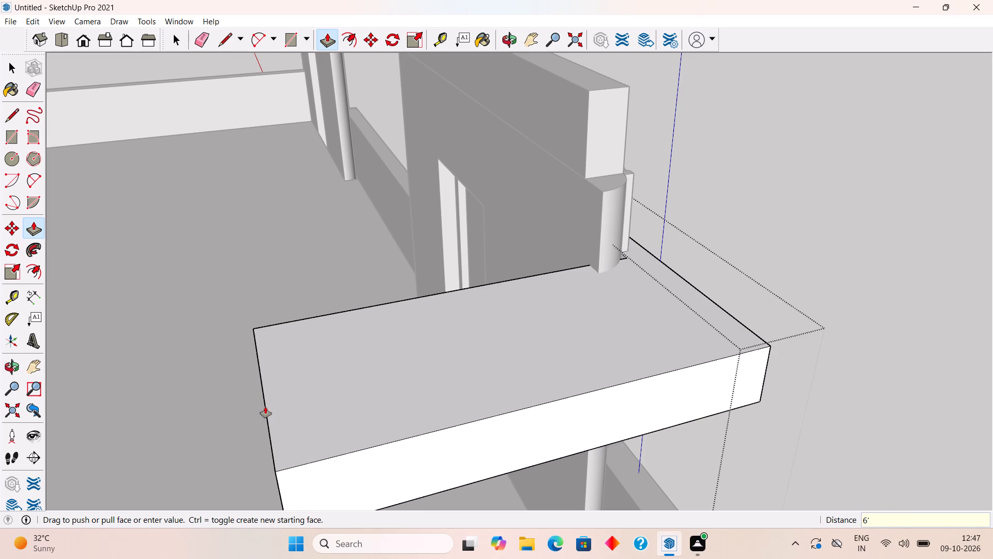
key("space")
scroll(277, 393, "down", 12)
left_click(526, 373)
Draw a two-point arc on the projecting slab's underside along the first tower's rounded corner.
middle_click_drag(369, 408, 286, 298)
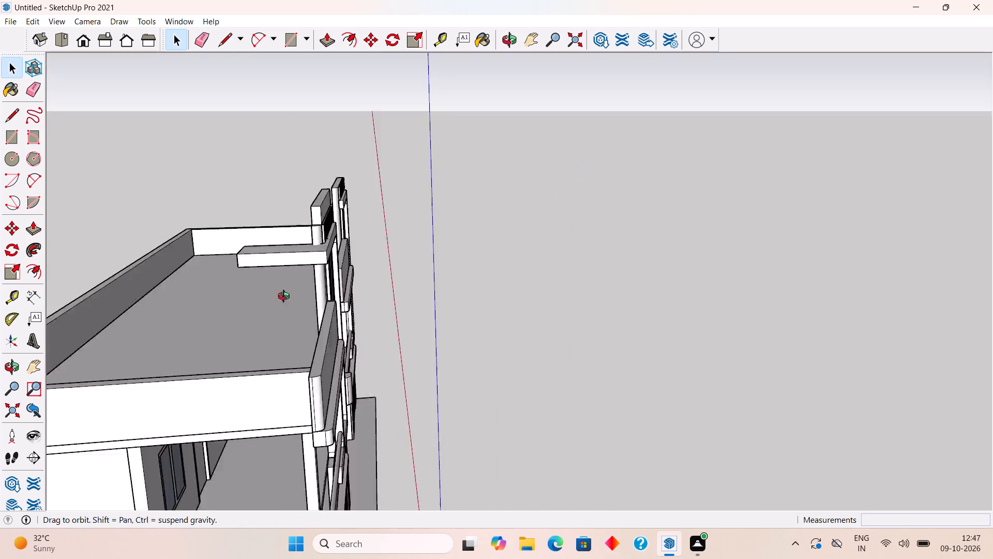
middle_click_drag(286, 298, 0, 277)
middle_click_drag(414, 273, 275, 230)
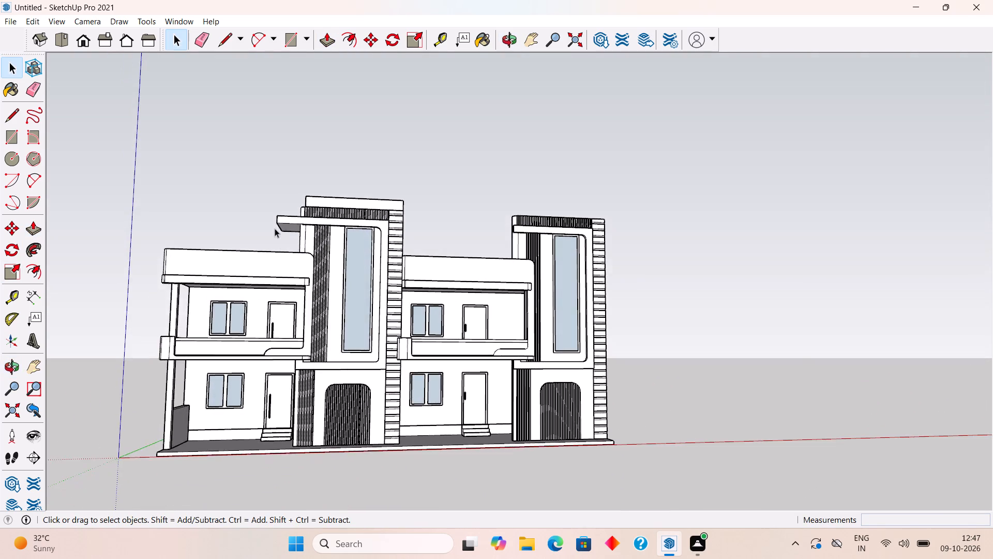
scroll(287, 230, "up", 12)
middle_click_drag(304, 218, 306, 183)
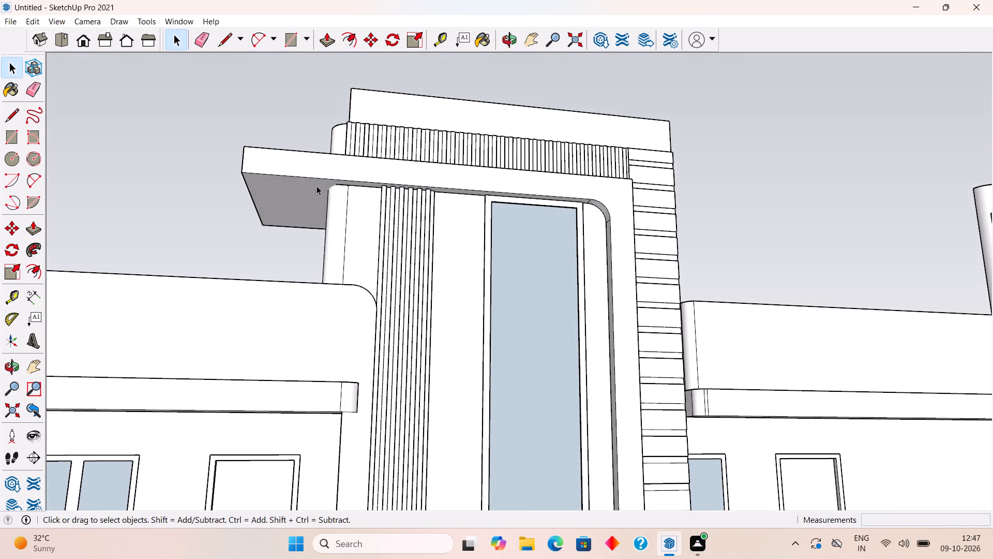
middle_click_drag(318, 186, 327, 204)
scroll(342, 195, "up", 17)
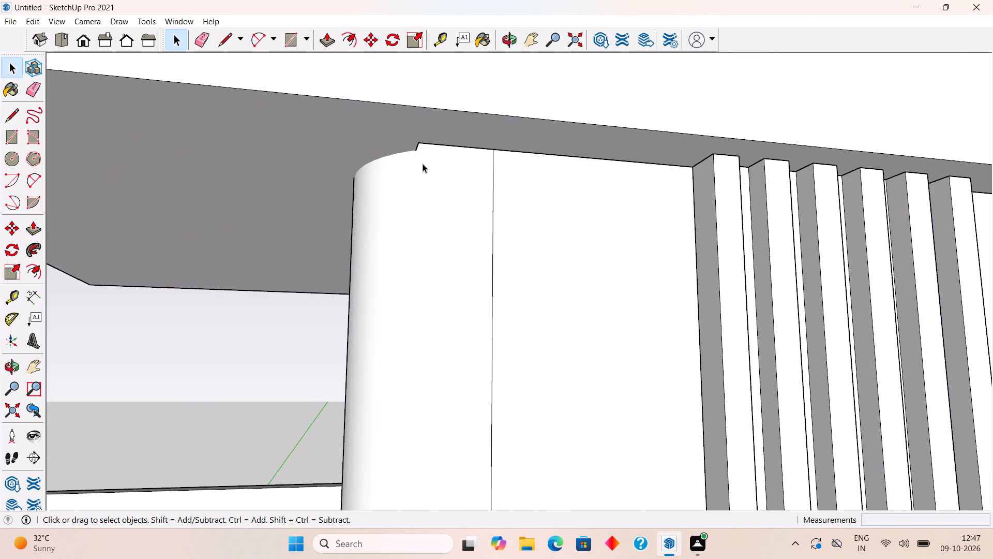
middle_click_drag(428, 164, 509, 186)
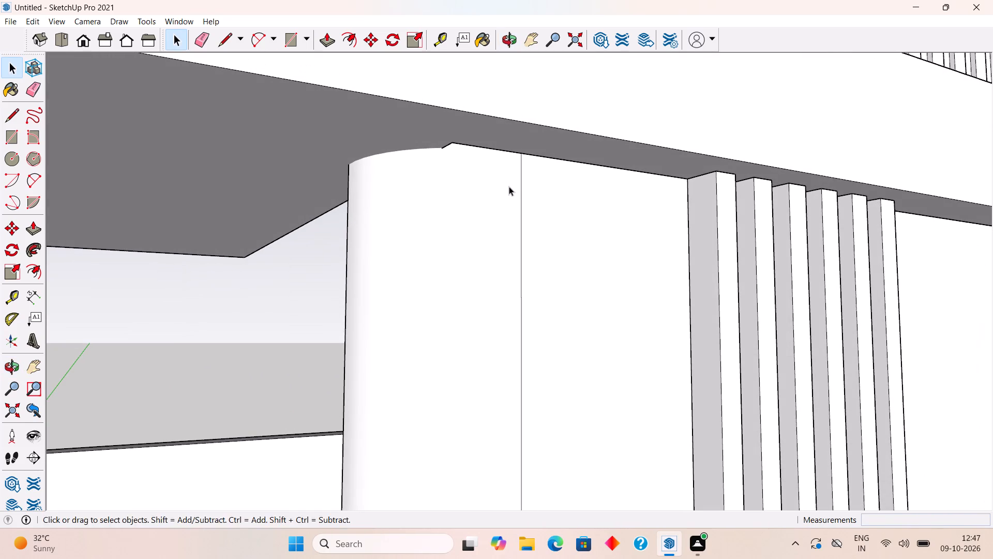
key("a")
left_click(441, 148)
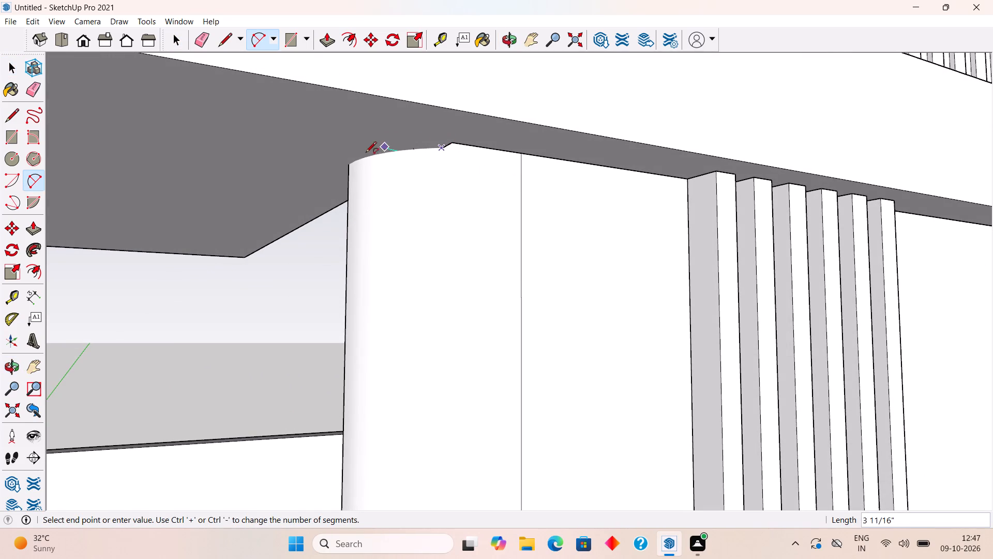
scroll(349, 159, "up", 3)
left_click(349, 169)
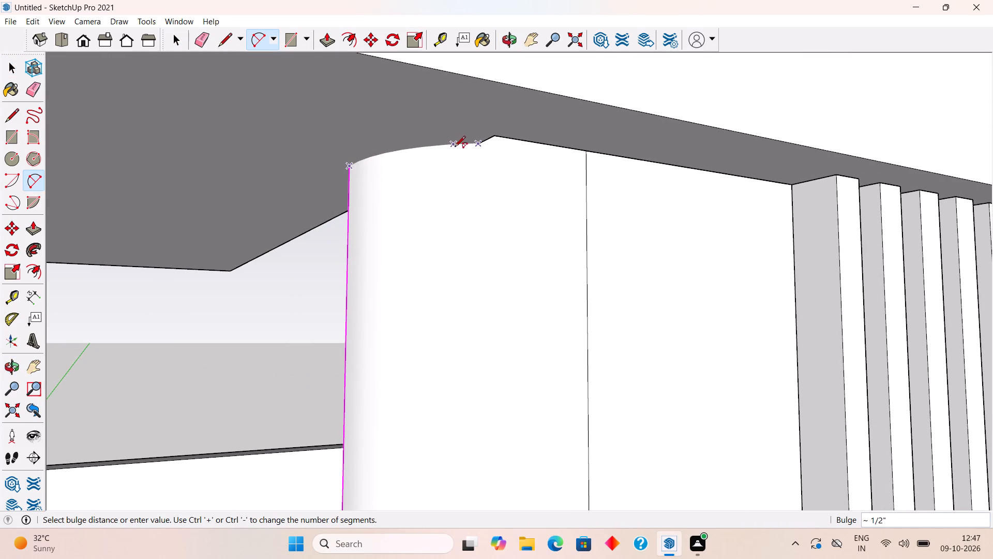
left_click(472, 145)
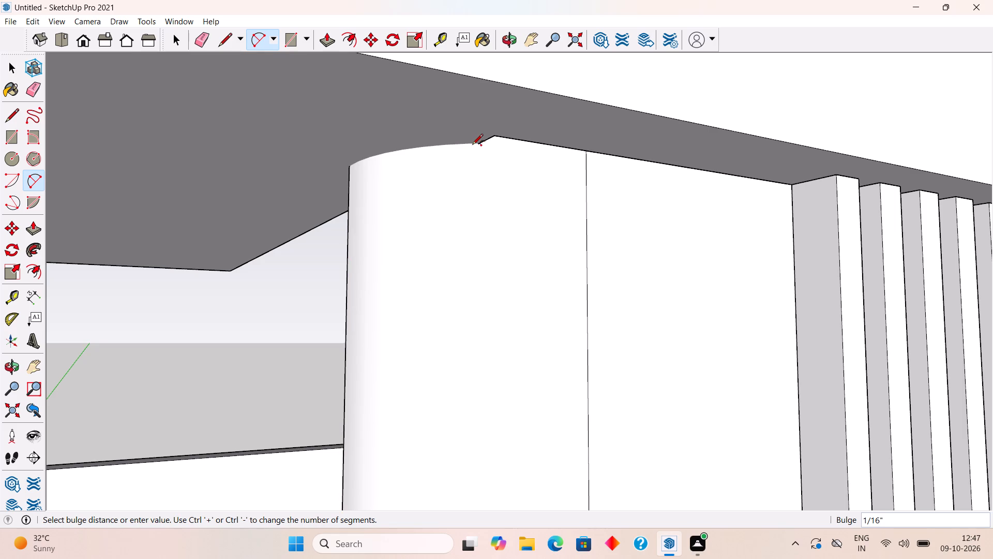
Trace the first tower's rounded corner again under the slab with a two-point arc about 8 3/8" across.
scroll(242, 126, "up", 18)
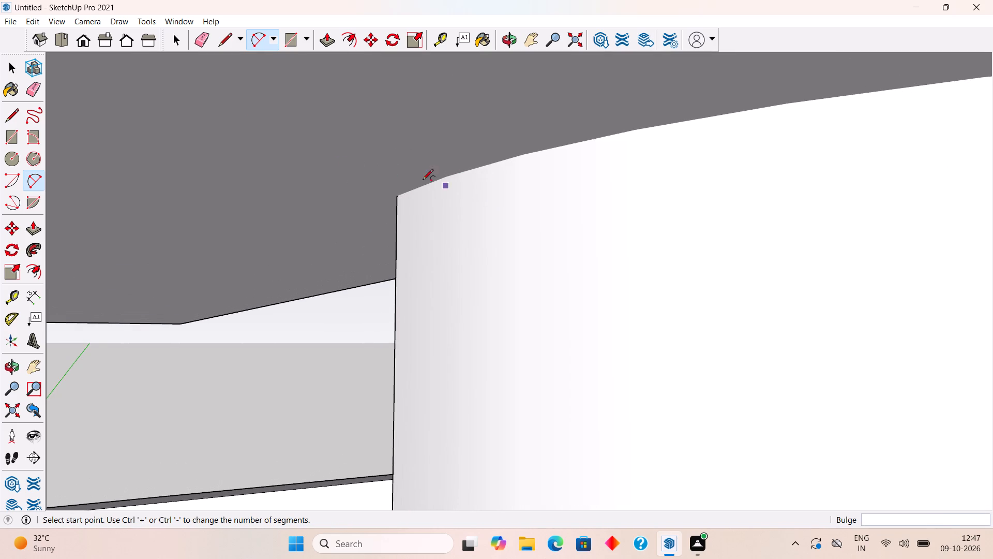
left_click(397, 193)
scroll(503, 196, "down", 16)
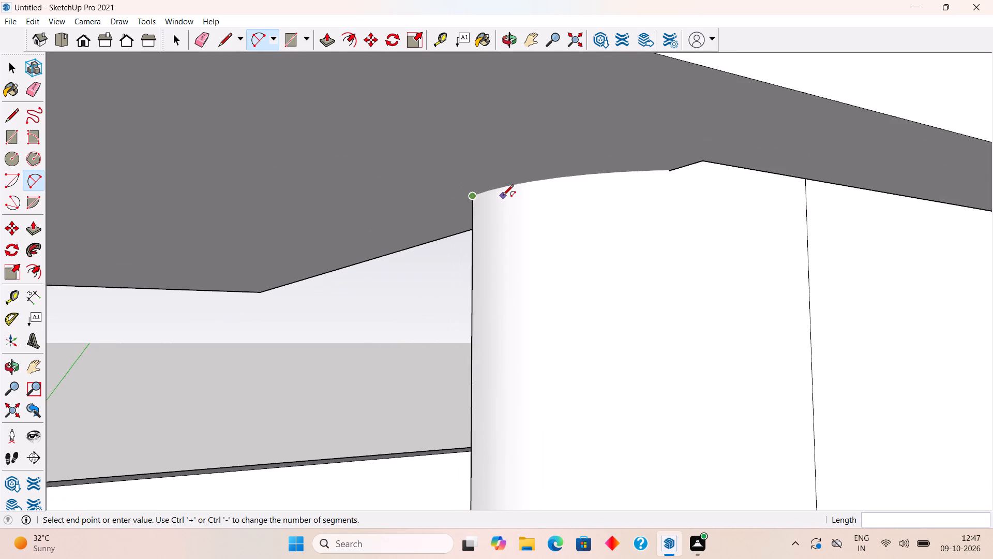
scroll(503, 196, "down", 7)
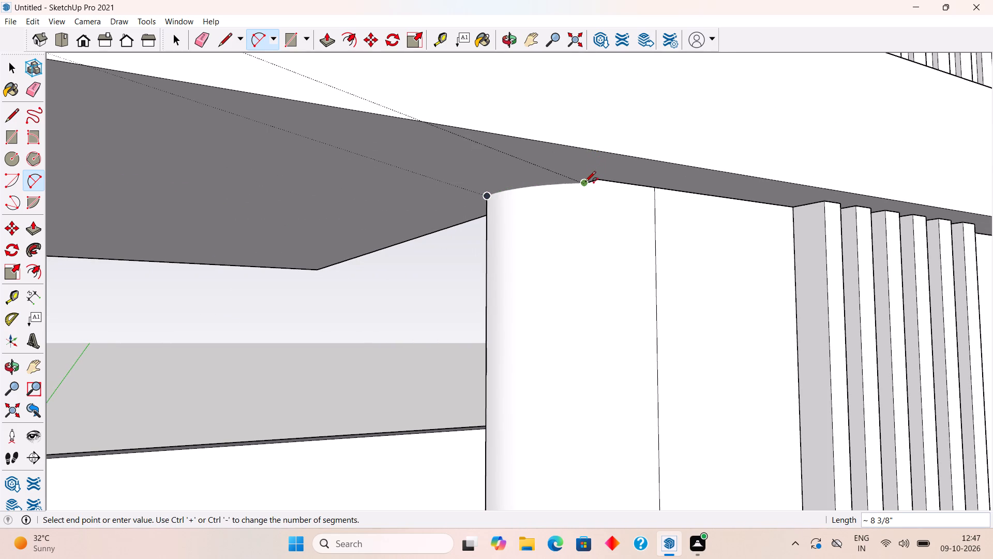
left_click(585, 183)
left_click(577, 184)
scroll(577, 184, "down", 5)
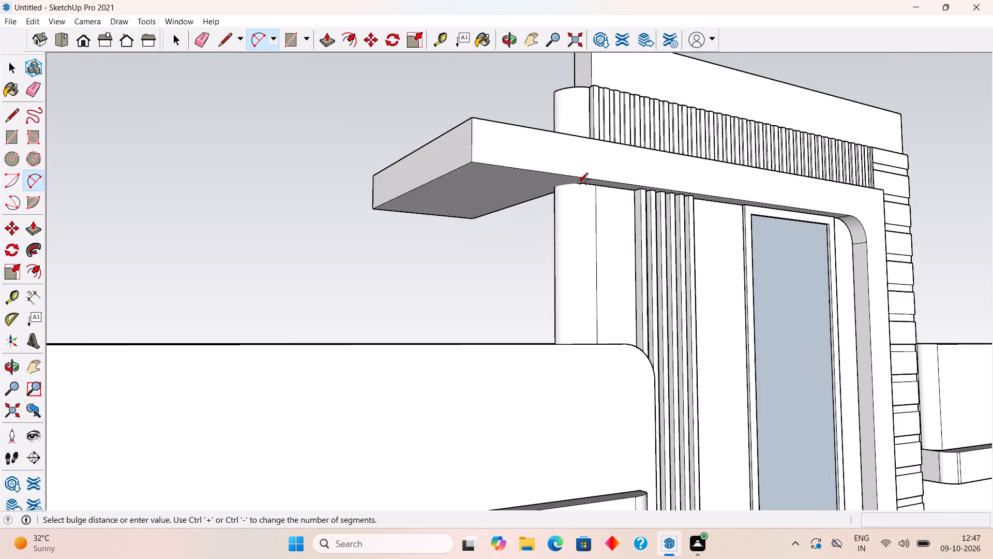
key("space")
Inside the frame group, draw a tangent arc about 1' 4" across the slab's outer front corner on its top face.
scroll(577, 184, "down", 4)
middle_click_drag(569, 194, 562, 246)
scroll(563, 248, "up", 7)
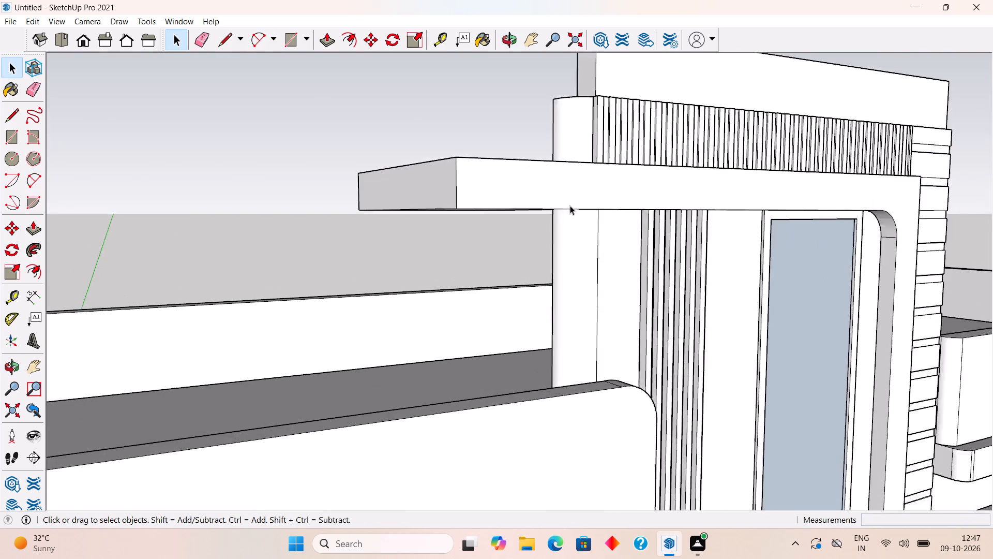
scroll(570, 205, "up", 1)
middle_click_drag(558, 129, 520, 323)
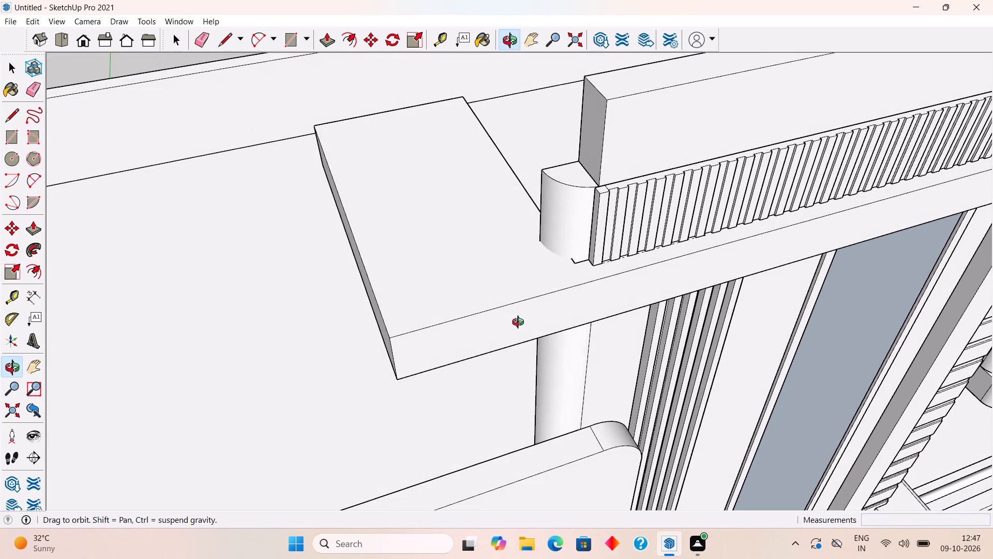
middle_click_drag(520, 323, 531, 377)
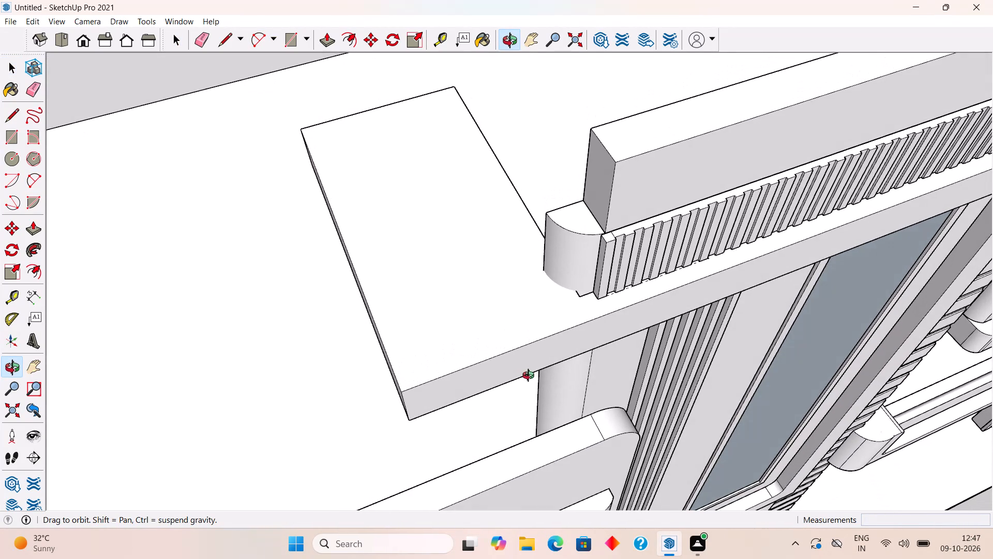
middle_click_drag(531, 377, 812, 357)
scroll(812, 357, "up", 2)
scroll(812, 357, "down", 4)
middle_click_drag(727, 332, 678, 339)
scroll(655, 363, "up", 6)
left_click(657, 362)
triple_click(659, 358)
left_click(661, 358)
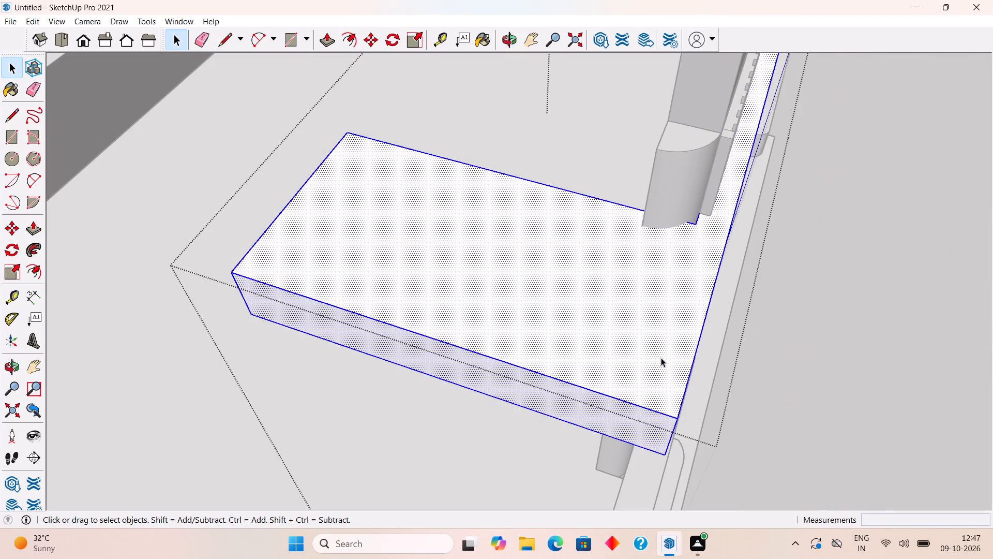
middle_click_drag(656, 402, 568, 437)
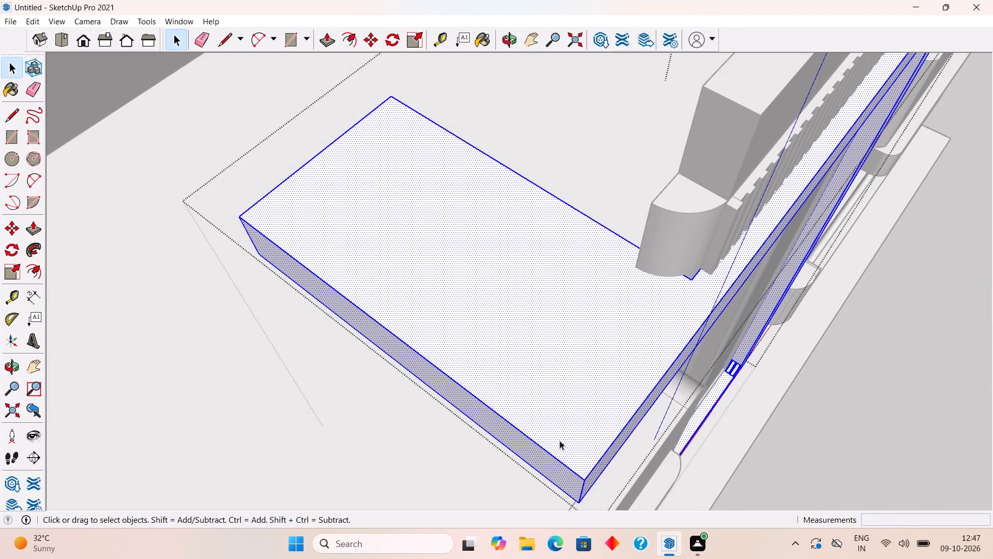
key("a")
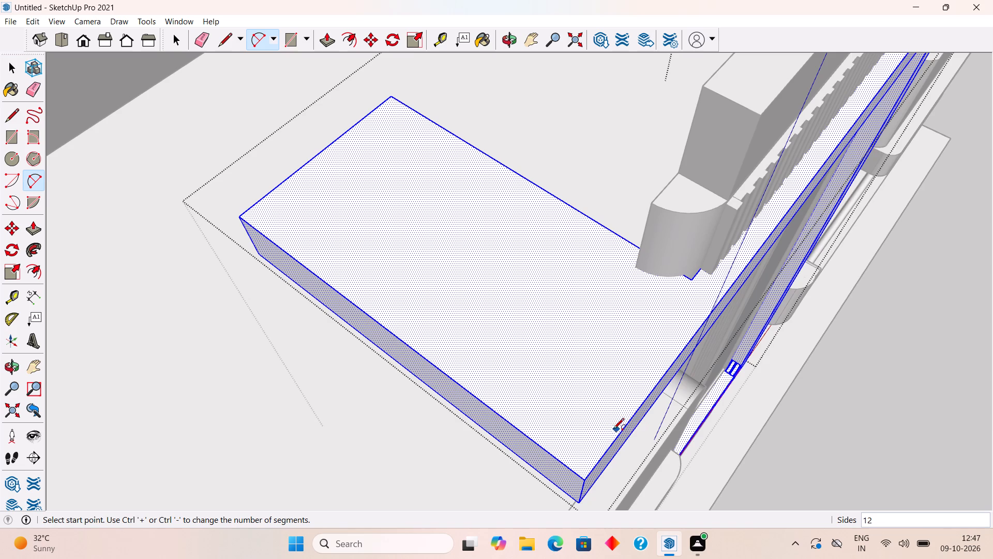
left_click(624, 426)
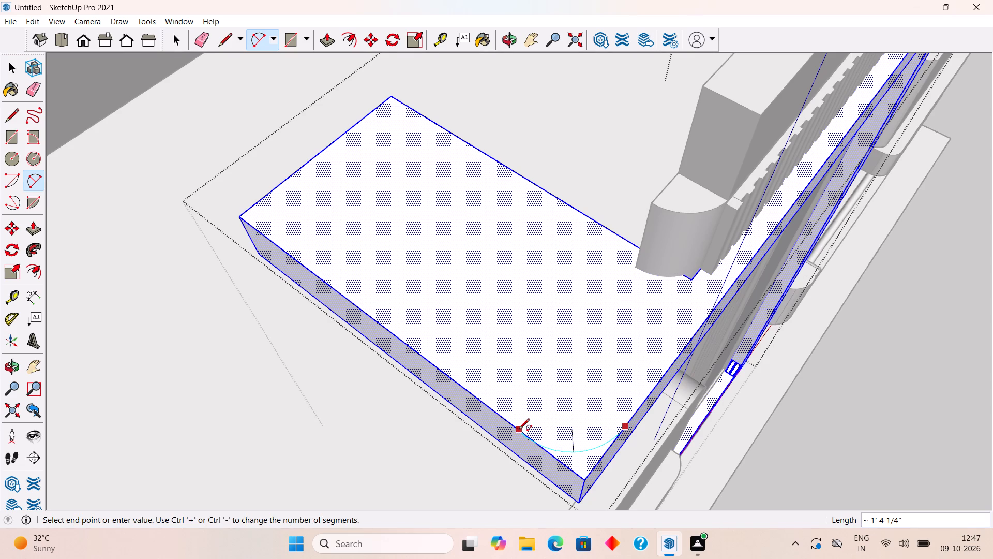
double_click(525, 433)
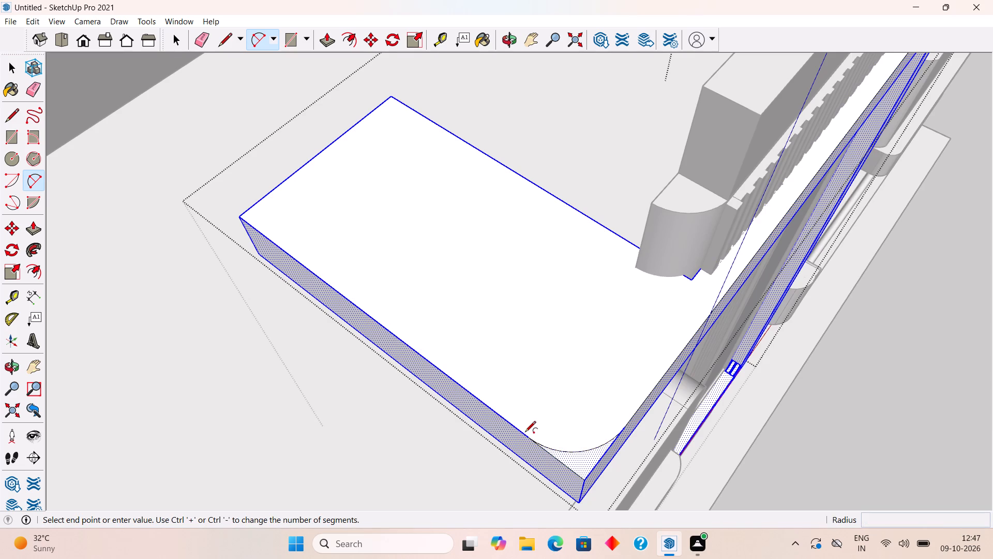
Push the corner piece outside the arc down 1' to round the slab's front corner, and close the frame group.
key("space")
left_click(578, 466)
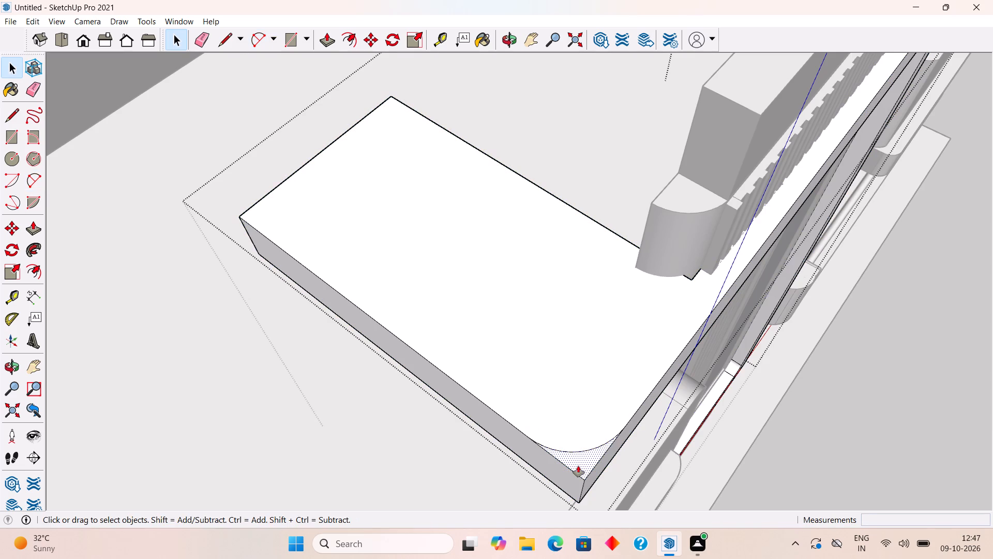
key("p")
left_click(578, 466)
left_click(581, 501)
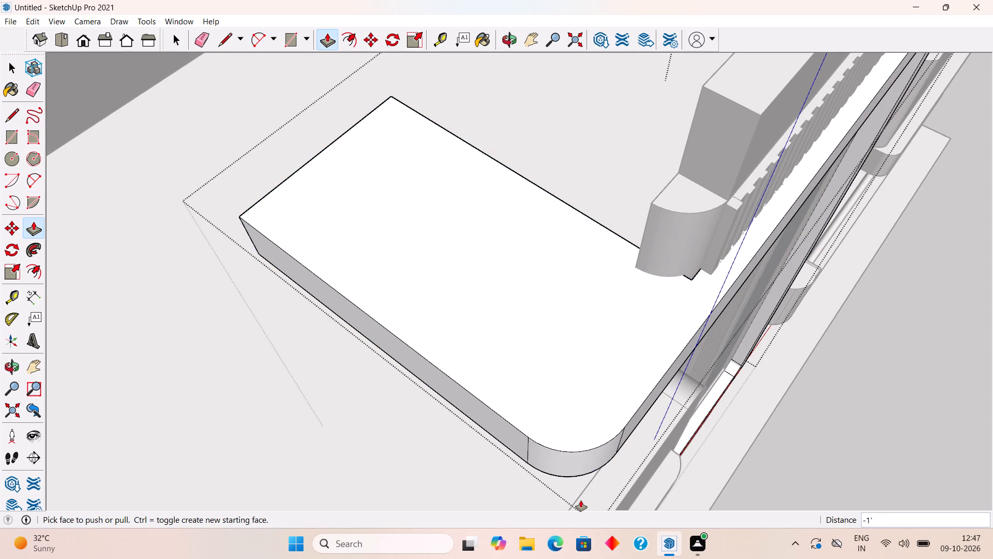
key("space")
middle_click_drag(578, 478, 482, 378)
scroll(497, 379, "down", 15)
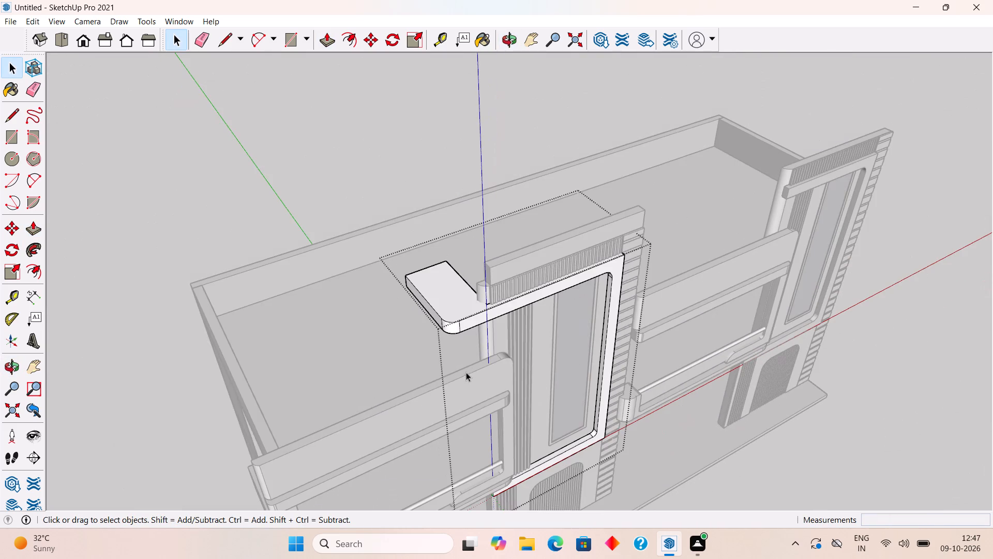
left_click(339, 79)
Extend the free end face of the second tower's top frame beam outward by 3' with Push/Pull, inside its group.
middle_click_drag(633, 469, 505, 312)
scroll(505, 312, "up", 1)
middle_click_drag(422, 231, 455, 323)
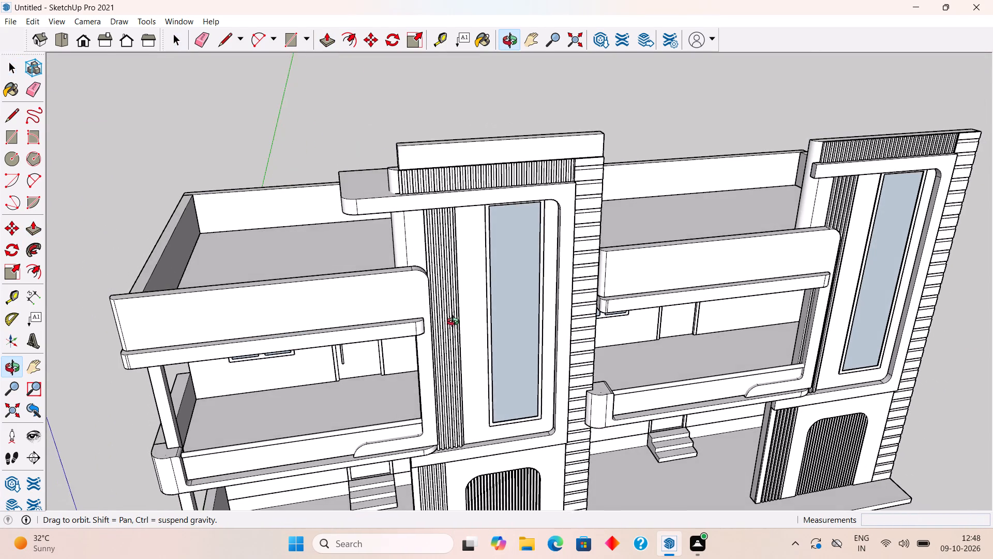
middle_click_drag(455, 323, 360, 423)
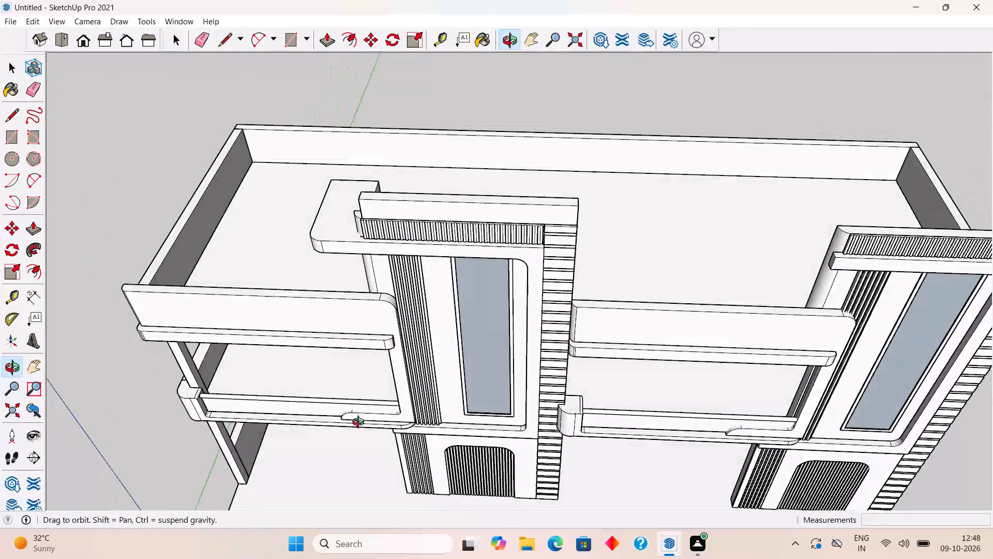
middle_click_drag(360, 423, 298, 396)
scroll(804, 300, "up", 3)
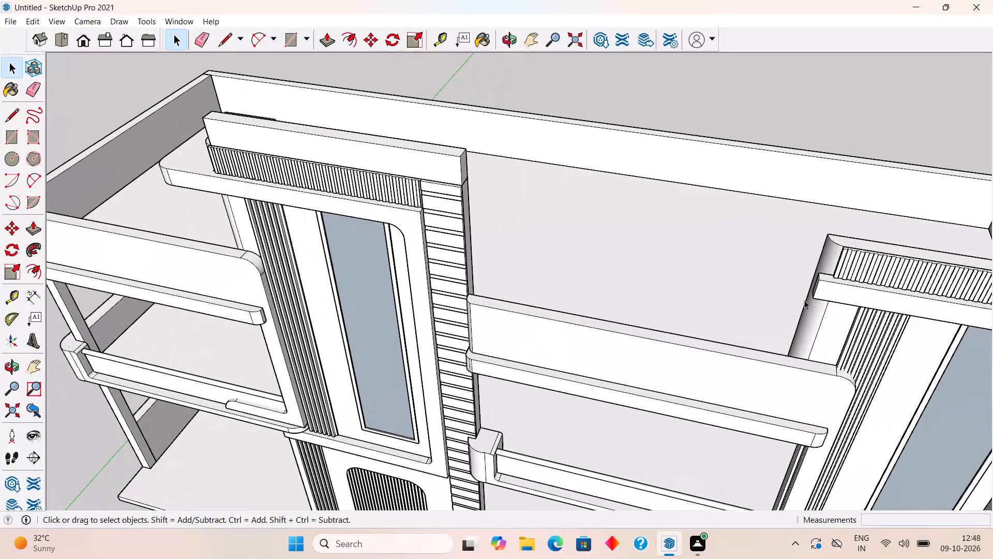
middle_click_drag(790, 300, 902, 313)
scroll(863, 284, "up", 9)
scroll(865, 185, "up", 4)
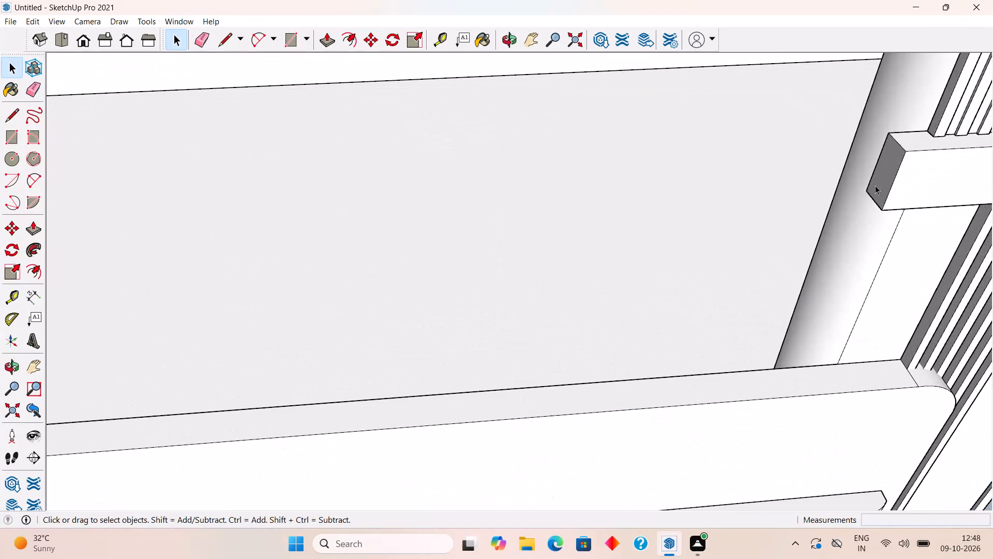
triple_click(885, 183)
left_click(885, 183)
key("p")
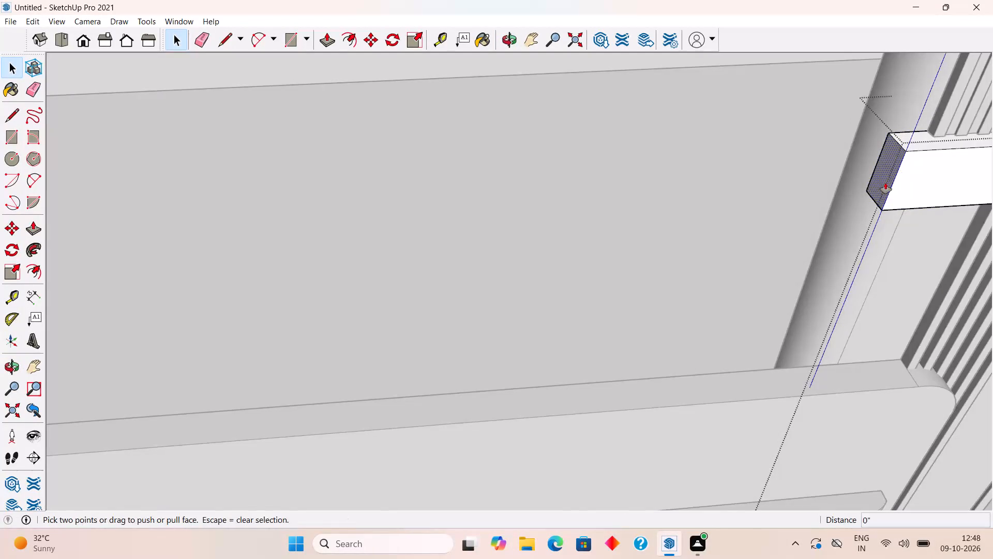
left_click(885, 183)
type("3'")
key("Return")
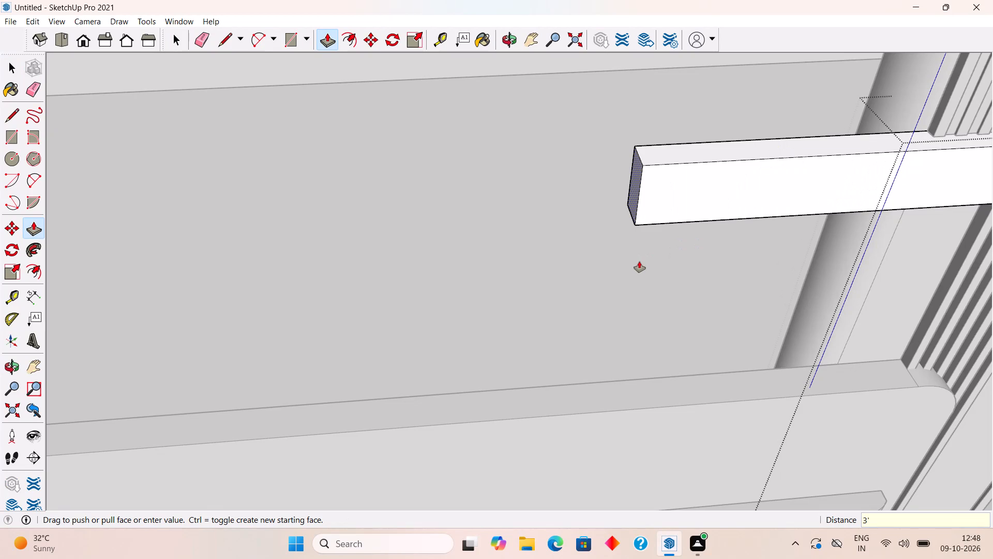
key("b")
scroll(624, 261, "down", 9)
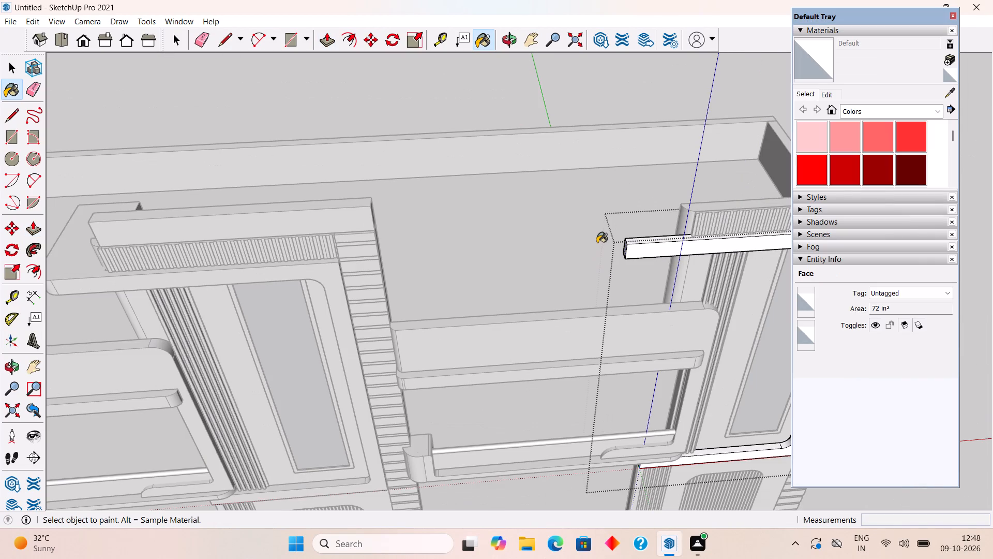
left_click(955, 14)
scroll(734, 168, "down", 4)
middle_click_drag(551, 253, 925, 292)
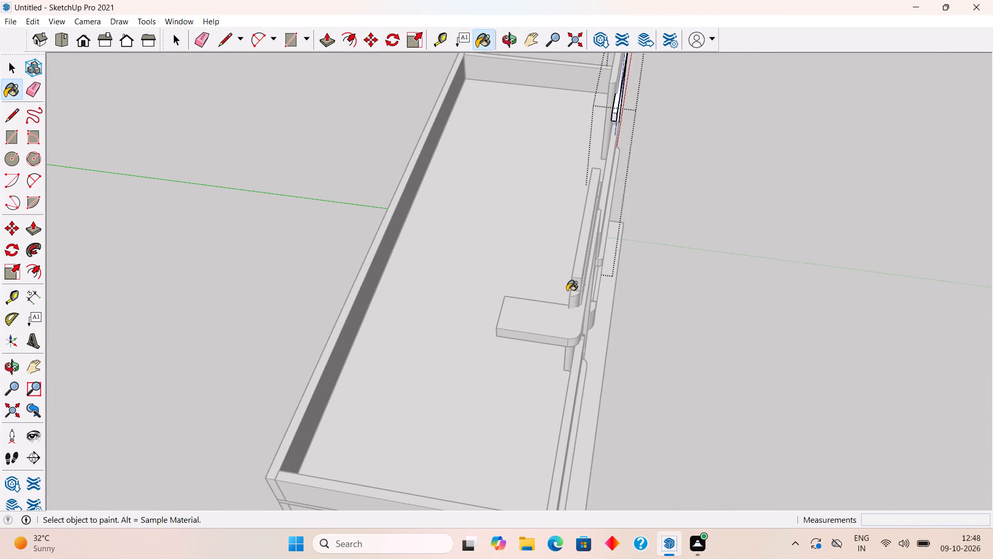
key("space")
Draw a 1' vertical line across the rear face of the second tower's extended beam, where it meets the tower.
middle_click_drag(421, 276, 781, 295)
scroll(781, 295, "down", 4)
middle_click_drag(204, 192, 445, 259)
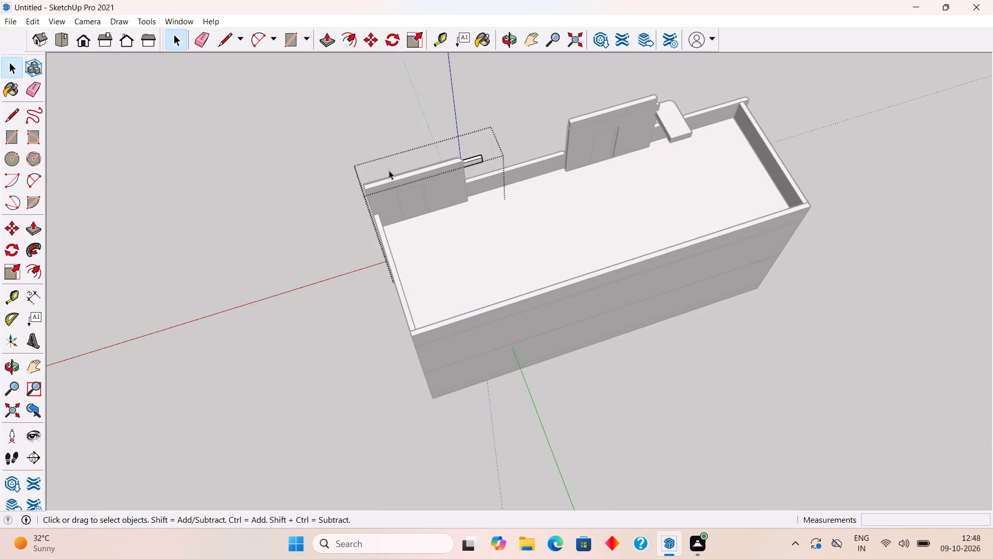
scroll(405, 159, "up", 11)
middle_click_drag(584, 145, 495, 154)
scroll(493, 154, "up", 7)
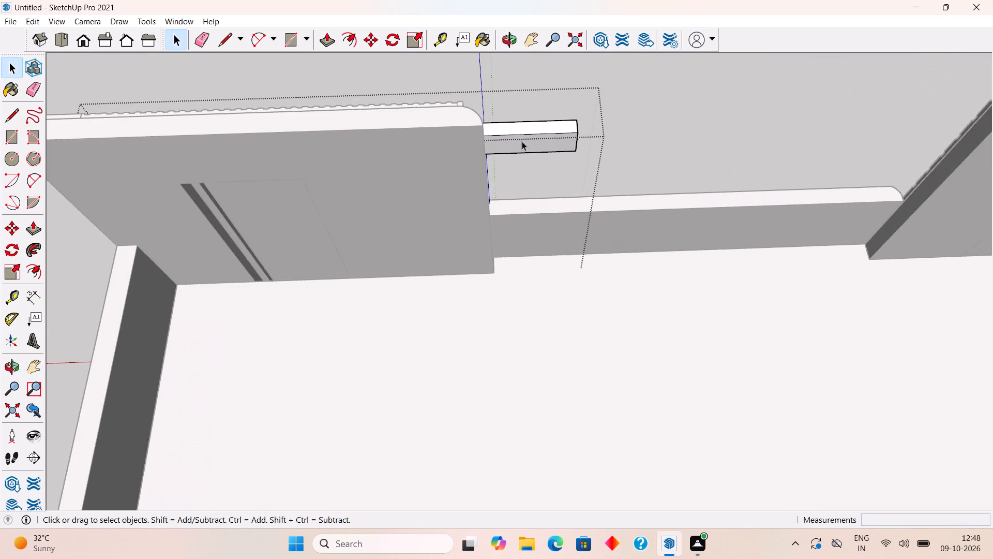
scroll(522, 141, "up", 10)
scroll(531, 153, "down", 6)
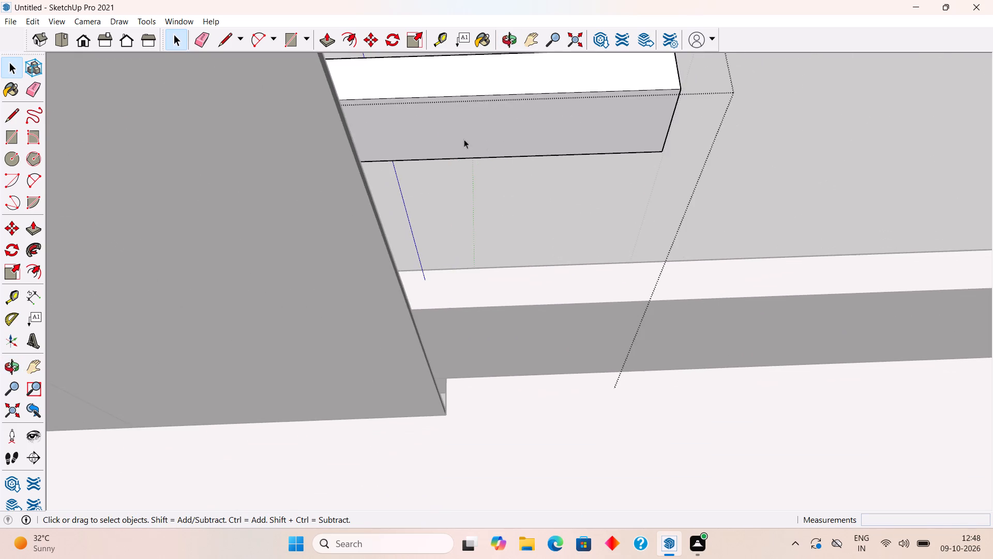
middle_click_drag(448, 138, 384, 138)
scroll(384, 138, "down", 3)
middle_click_drag(368, 117, 362, 96)
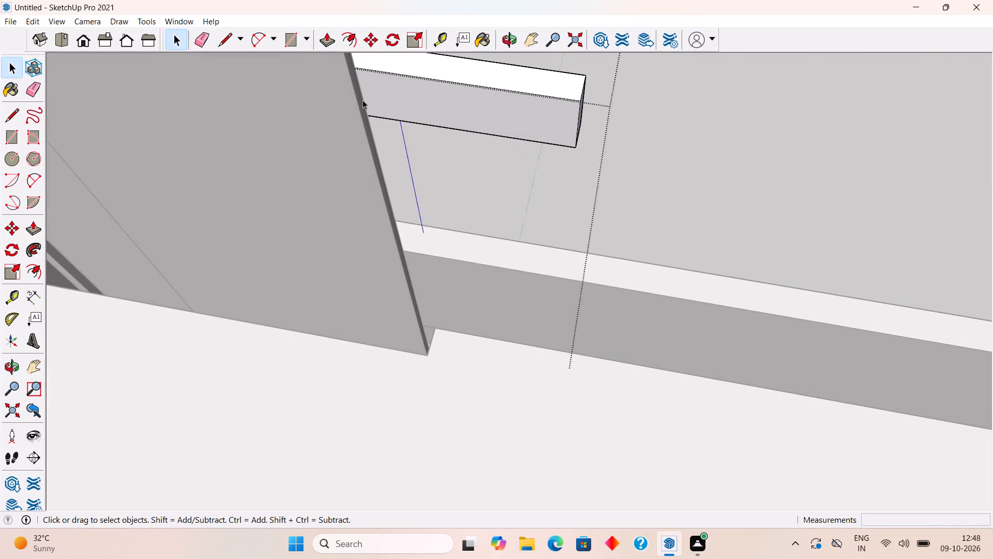
key("l")
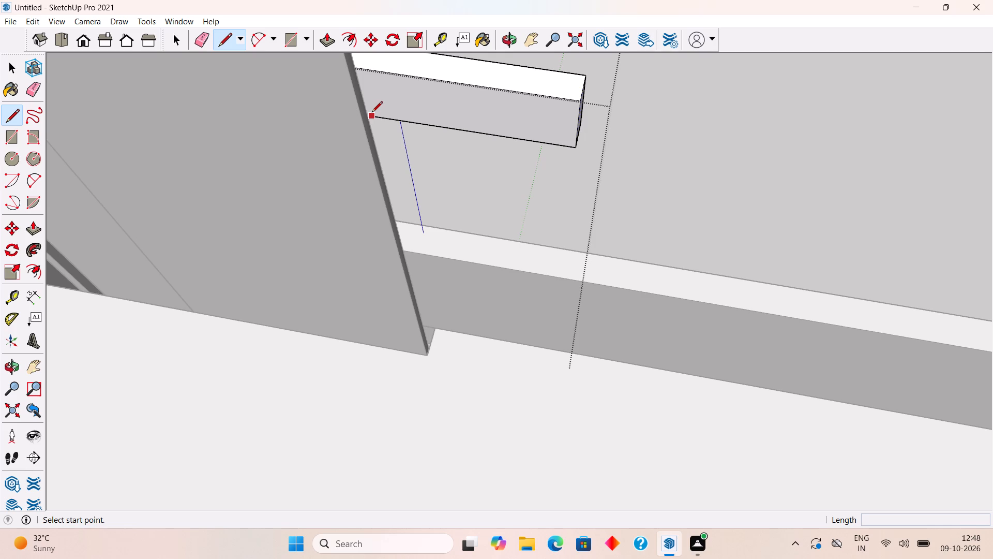
left_click(372, 113)
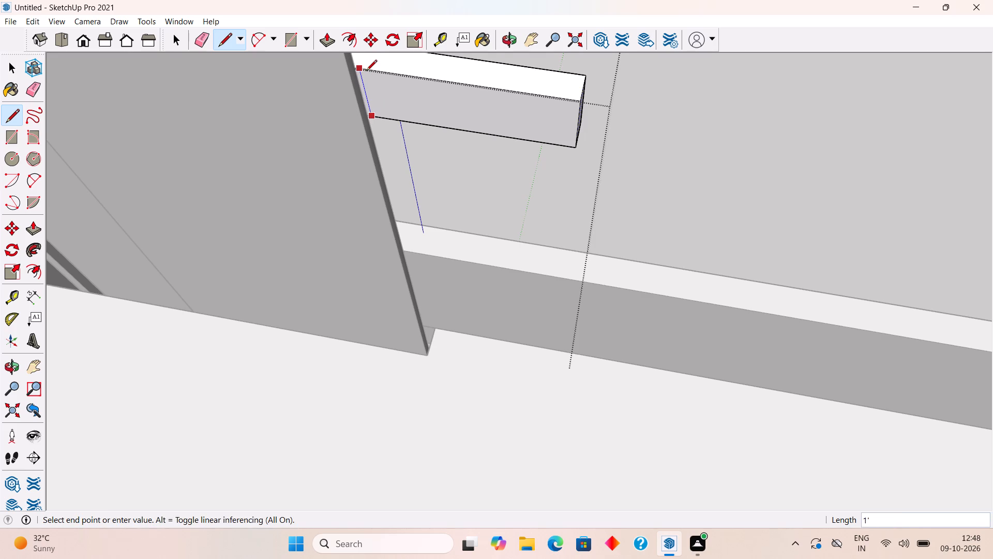
left_click(366, 71)
key("space")
Pull the rear face of the beam's extended part back 6' to form a projecting slab.
left_click(385, 95)
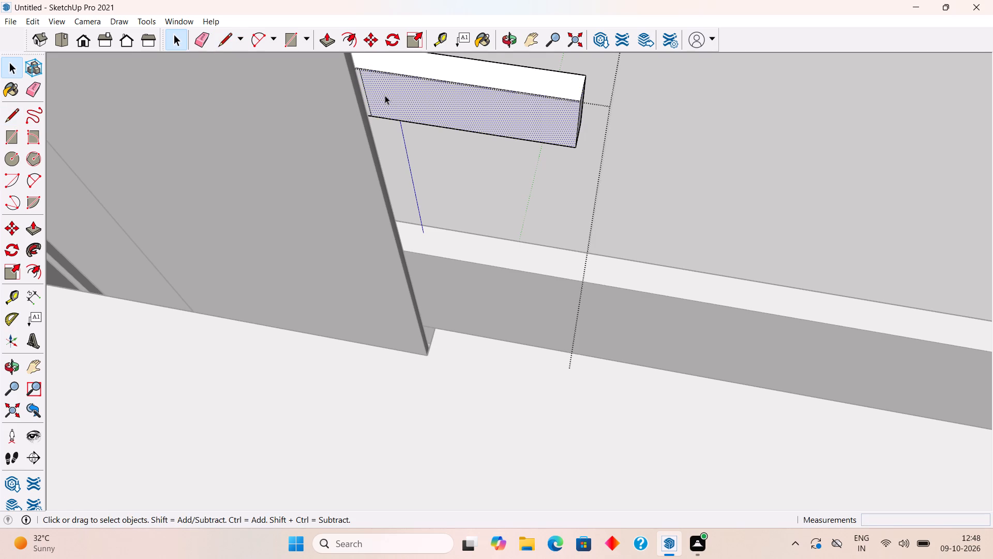
key("p")
left_click(385, 95)
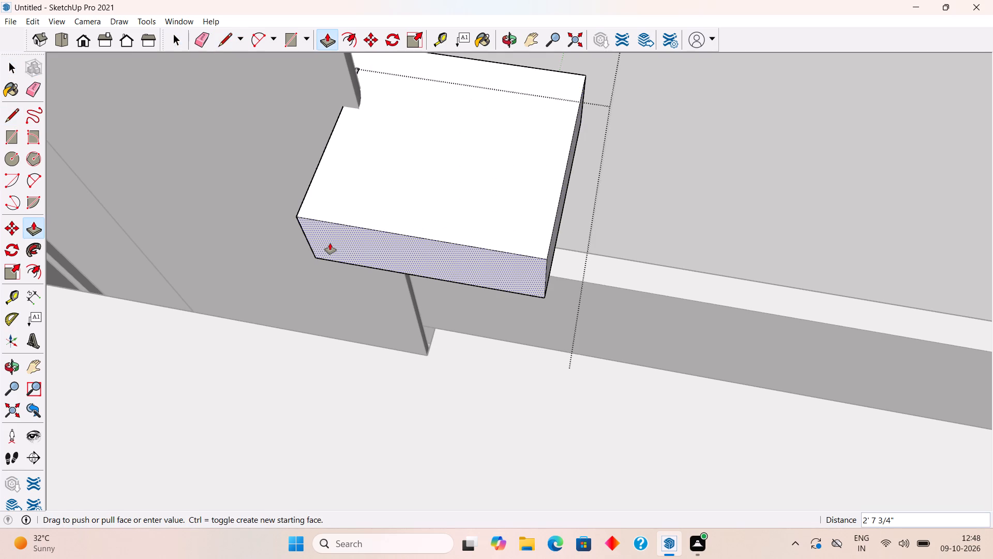
type("6'")
key("Return")
key("space")
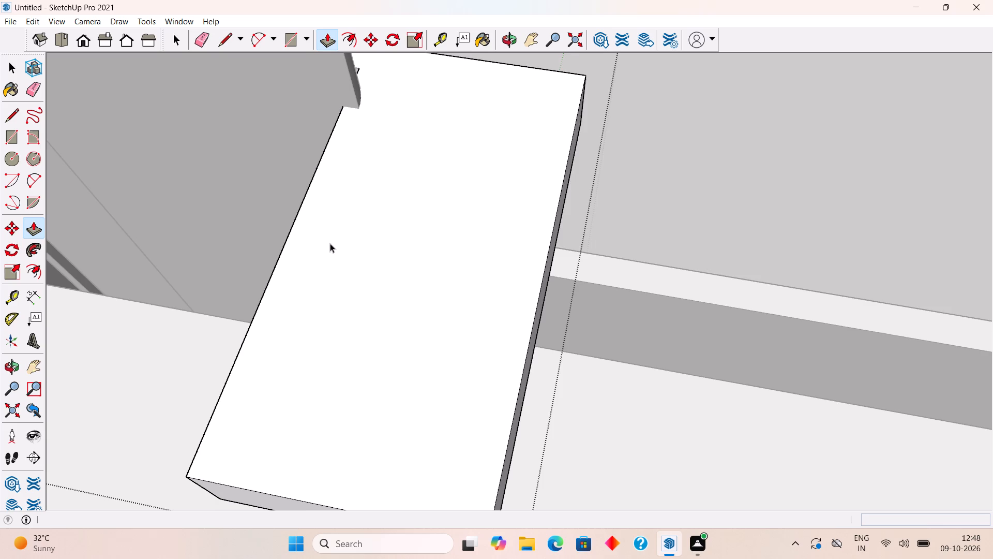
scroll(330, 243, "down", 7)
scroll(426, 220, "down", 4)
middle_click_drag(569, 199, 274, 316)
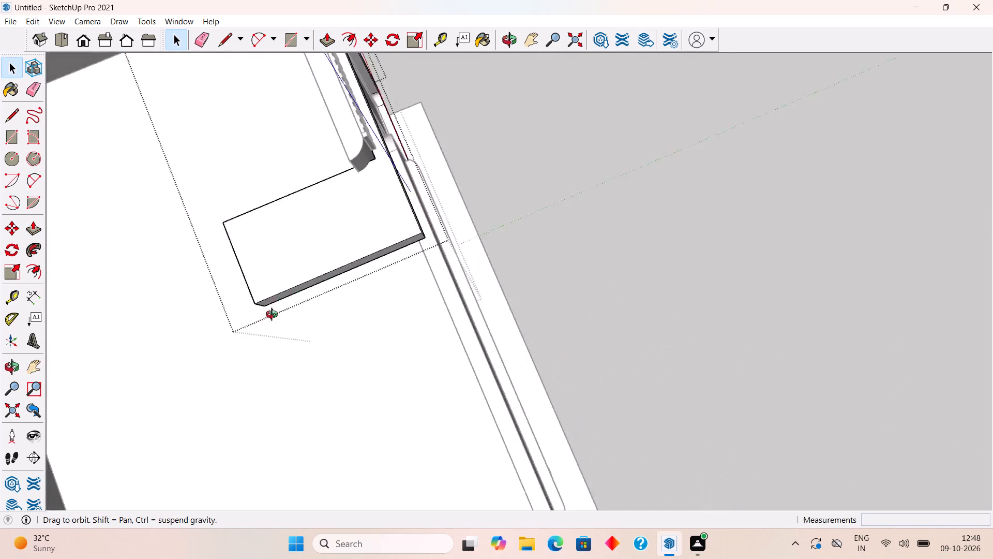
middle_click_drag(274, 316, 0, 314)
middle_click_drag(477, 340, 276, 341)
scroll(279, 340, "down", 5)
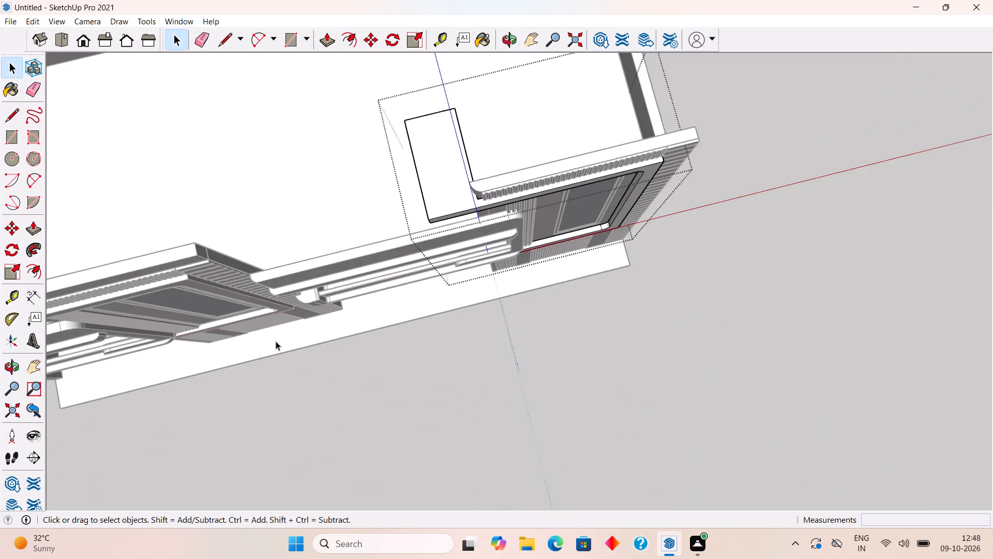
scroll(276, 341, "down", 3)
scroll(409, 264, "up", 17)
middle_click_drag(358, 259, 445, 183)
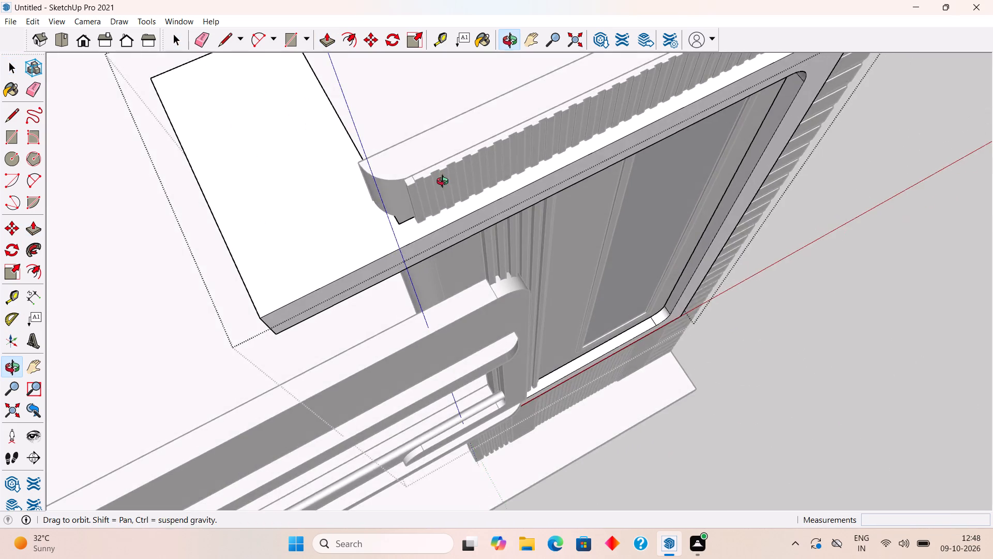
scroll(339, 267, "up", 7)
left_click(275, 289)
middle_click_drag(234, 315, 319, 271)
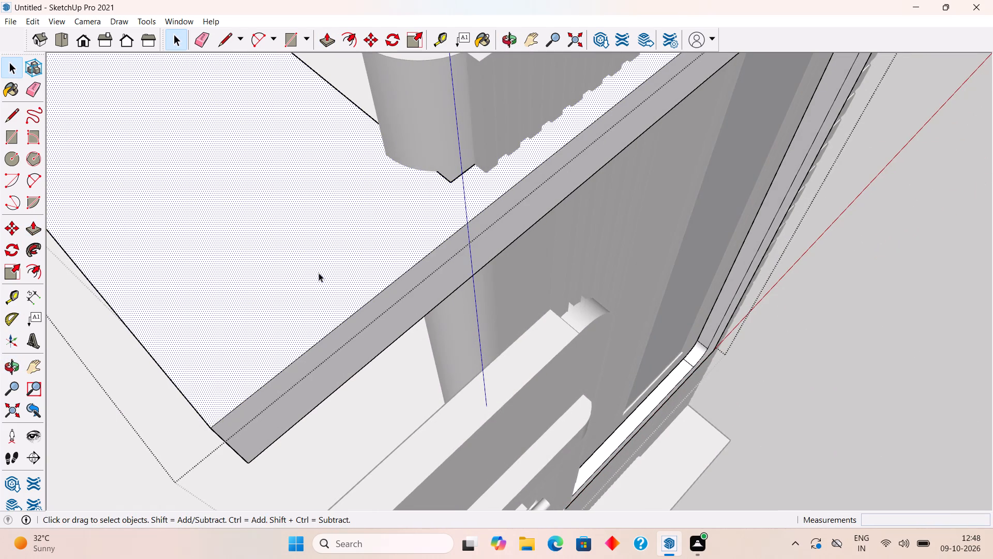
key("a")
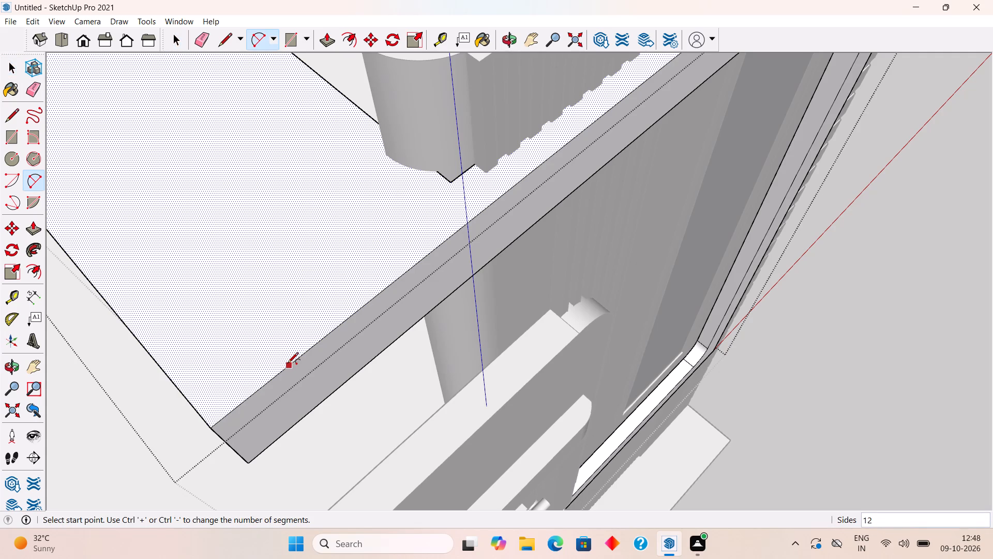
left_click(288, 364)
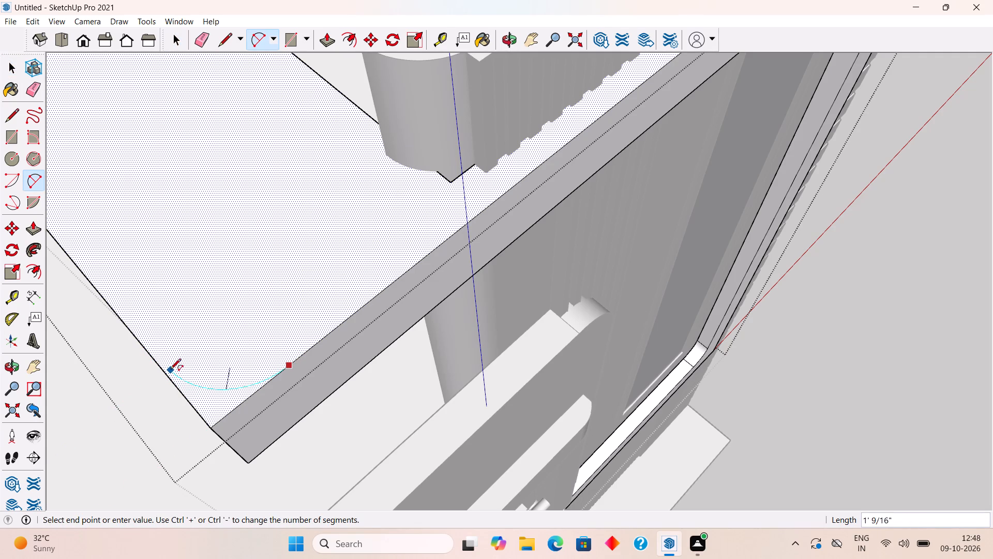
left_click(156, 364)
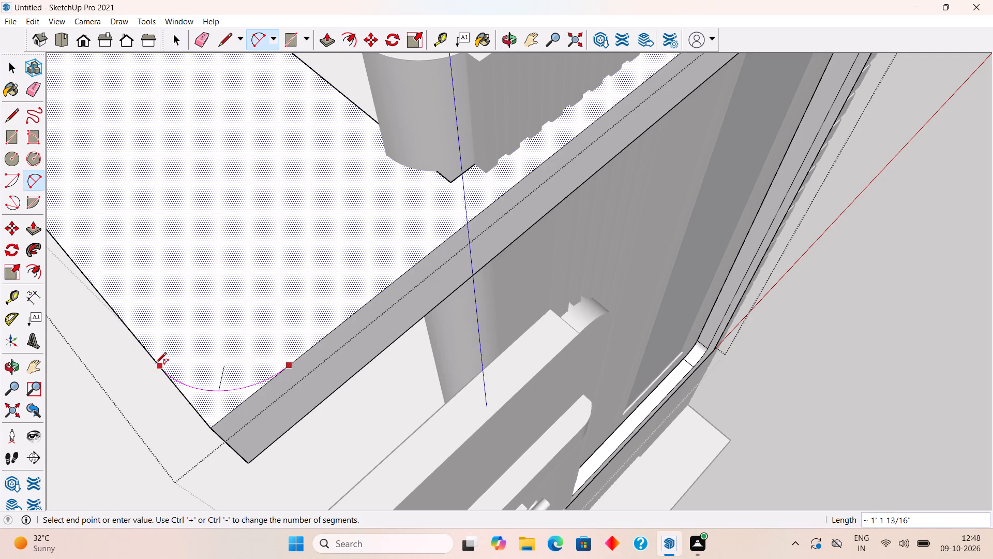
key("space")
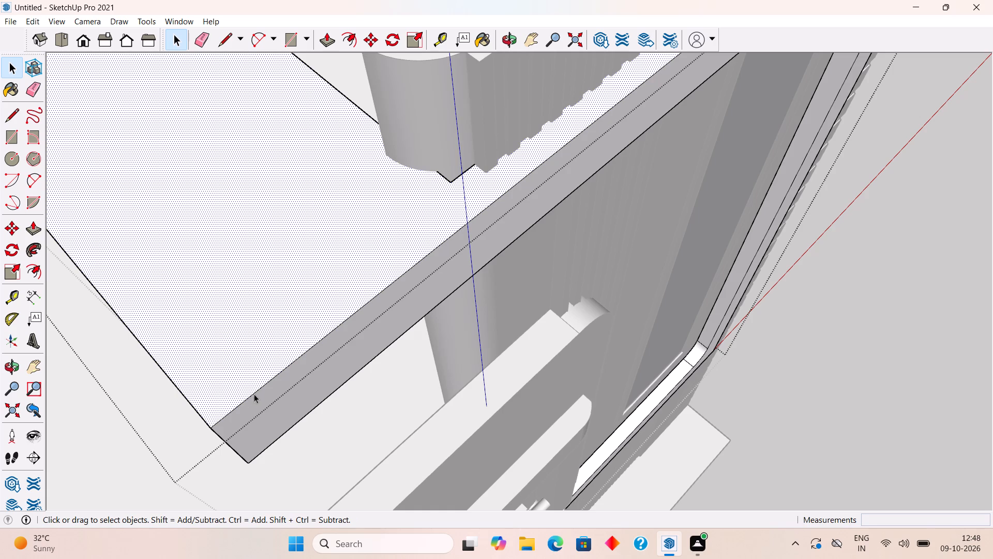
Draw a tangent arc about 1' 4" across the outer front corner on the second tower slab's top face.
key("a")
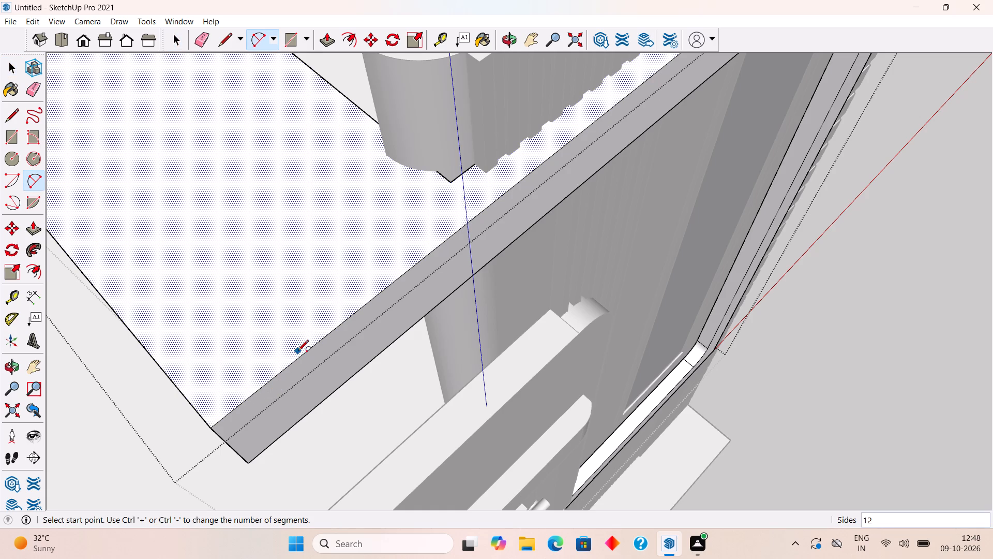
left_click(305, 356)
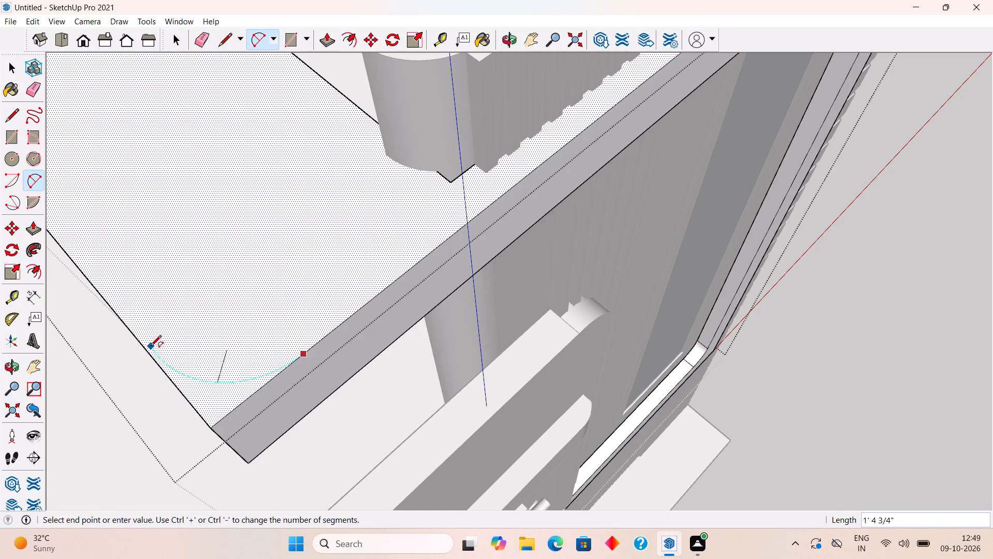
left_click(151, 355)
left_click(151, 355)
key("space")
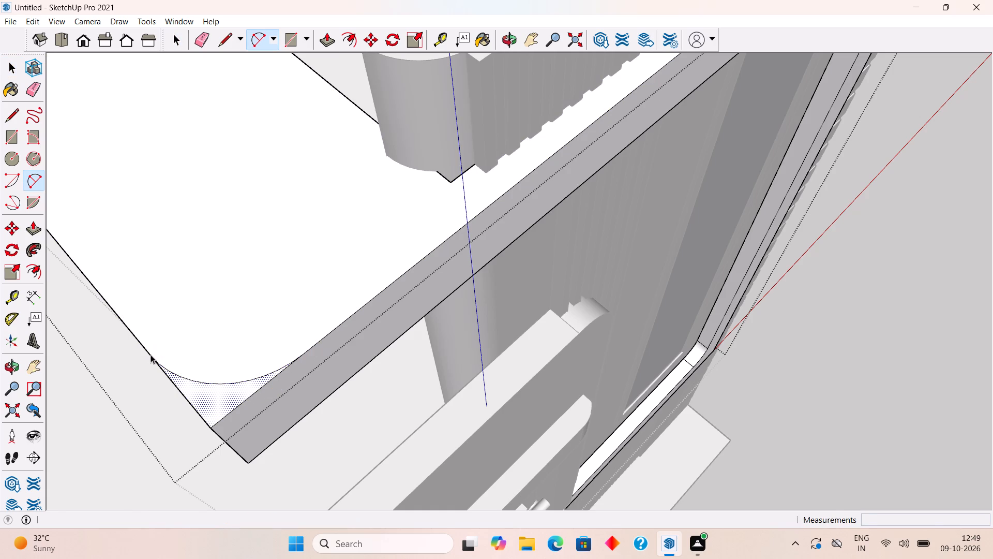
Push the corner piece outside the arc down 1' to round the second slab's front corner, and close the frame group.
key("p")
left_click(197, 394)
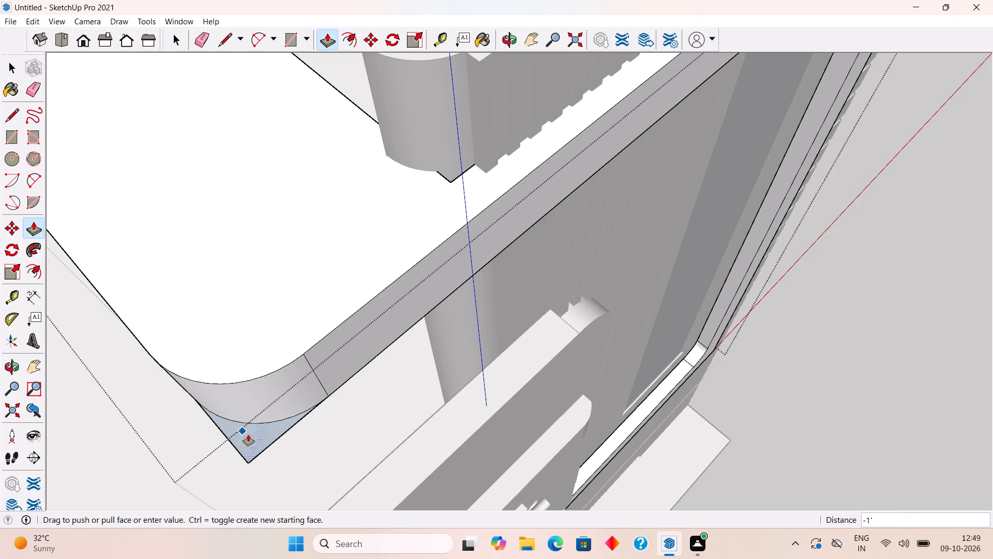
left_click(261, 446)
key("space")
scroll(262, 446, "down", 17)
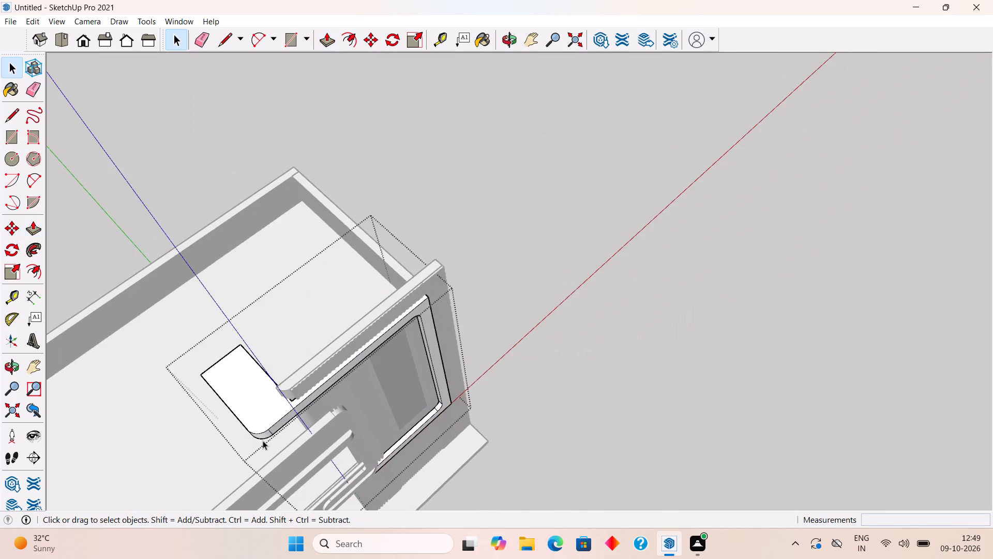
scroll(263, 440, "down", 1)
left_click(536, 233)
Examine the projecting slabs and the tops of both towers from the front and above.
middle_click_drag(297, 449, 251, 362)
scroll(251, 362, "down", 13)
scroll(258, 417, "down", 5)
middle_click_drag(240, 409, 164, 248)
scroll(187, 408, "up", 4)
middle_click_drag(141, 391, 128, 309)
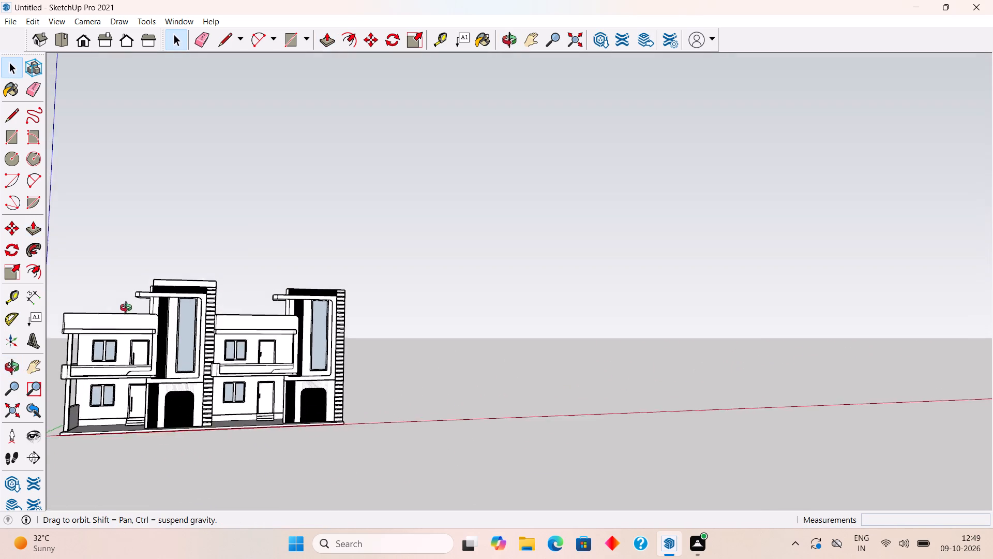
middle_click_drag(128, 309, 126, 301)
scroll(126, 302, "up", 2)
scroll(140, 262, "up", 9)
middle_click_drag(151, 266, 177, 369)
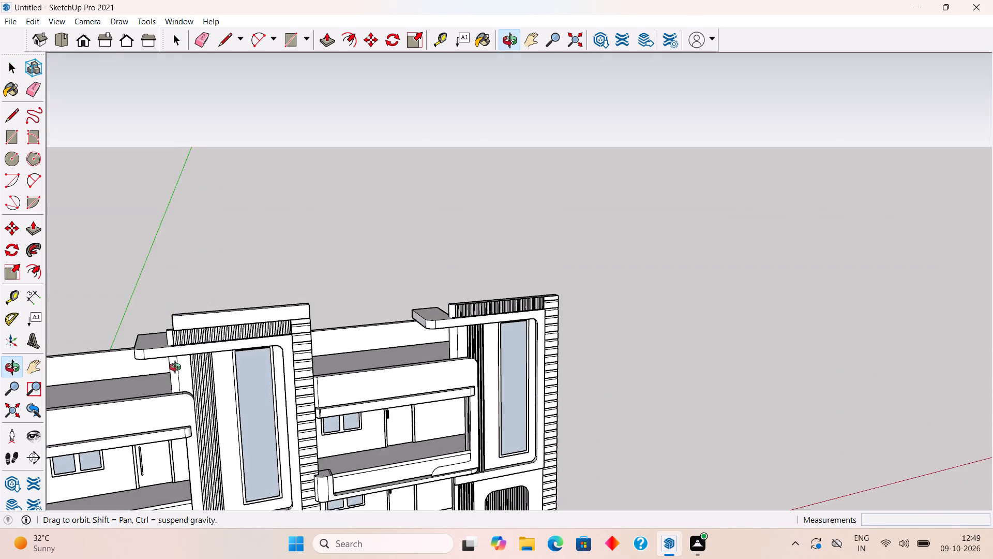
middle_click_drag(177, 369, 189, 400)
scroll(177, 345, "up", 9)
middle_click_drag(228, 342, 231, 361)
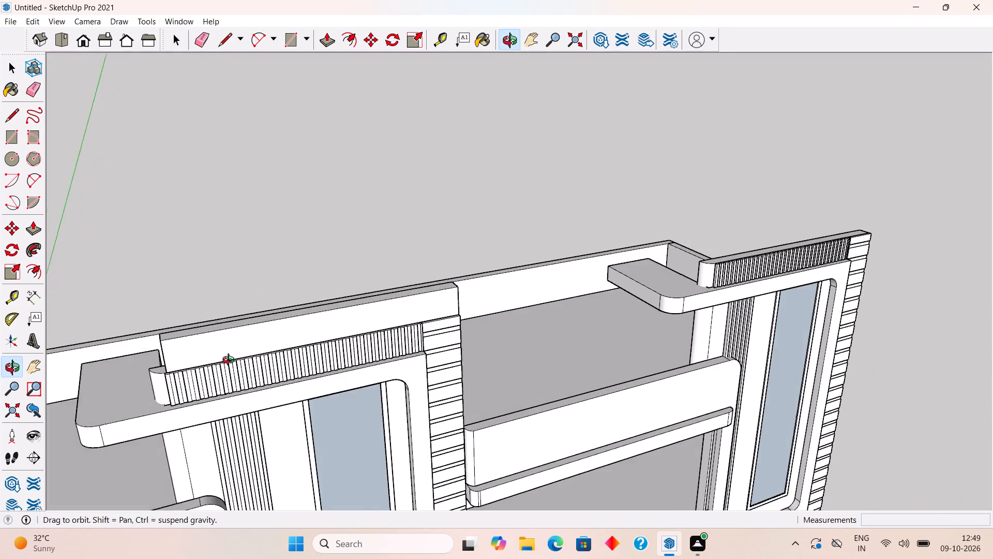
middle_click_drag(231, 361, 234, 383)
scroll(216, 375, "up", 4)
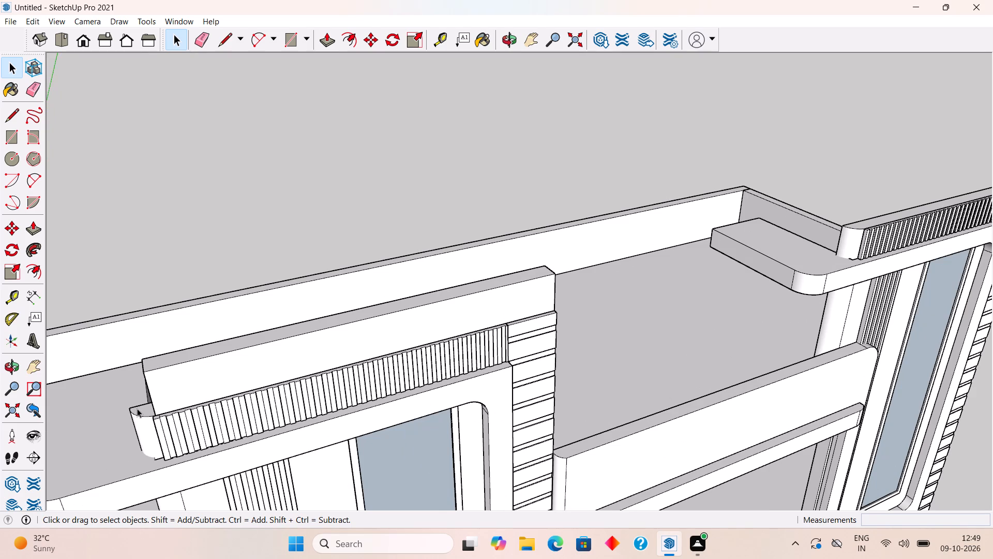
Select the whole loose parapet block above the first tower's fluted band and make it a group.
middle_click_drag(159, 405, 380, 333)
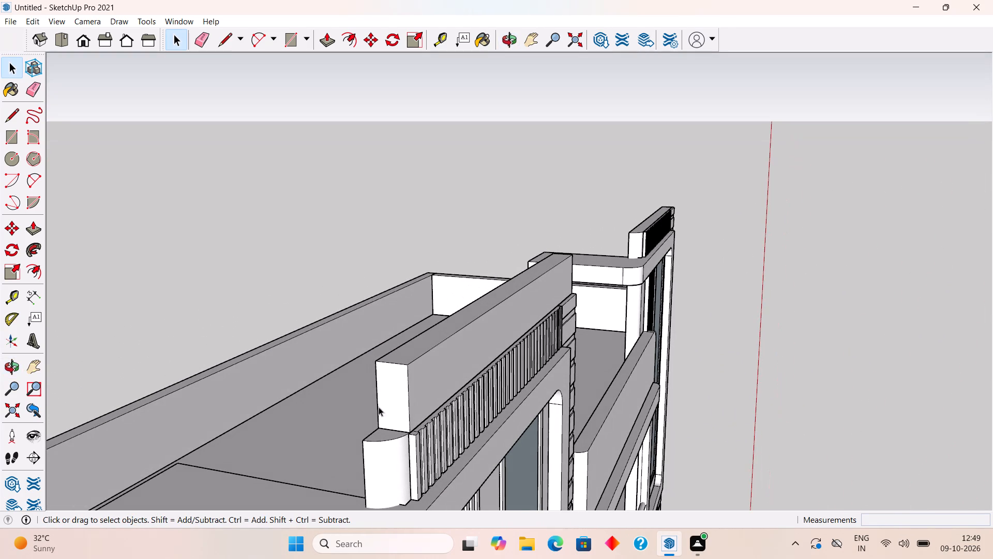
triple_click(395, 406)
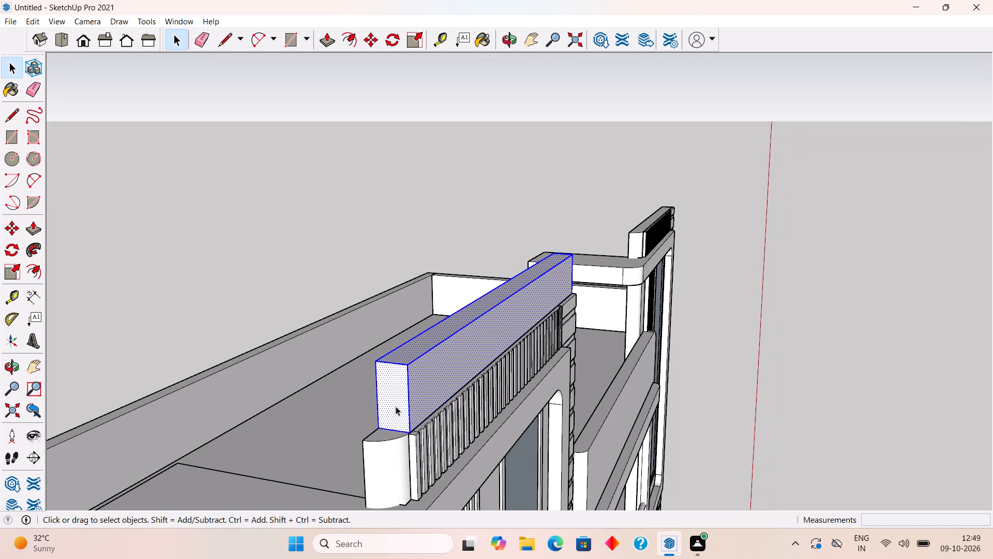
left_click(396, 406)
triple_click(396, 406)
right_click(396, 406)
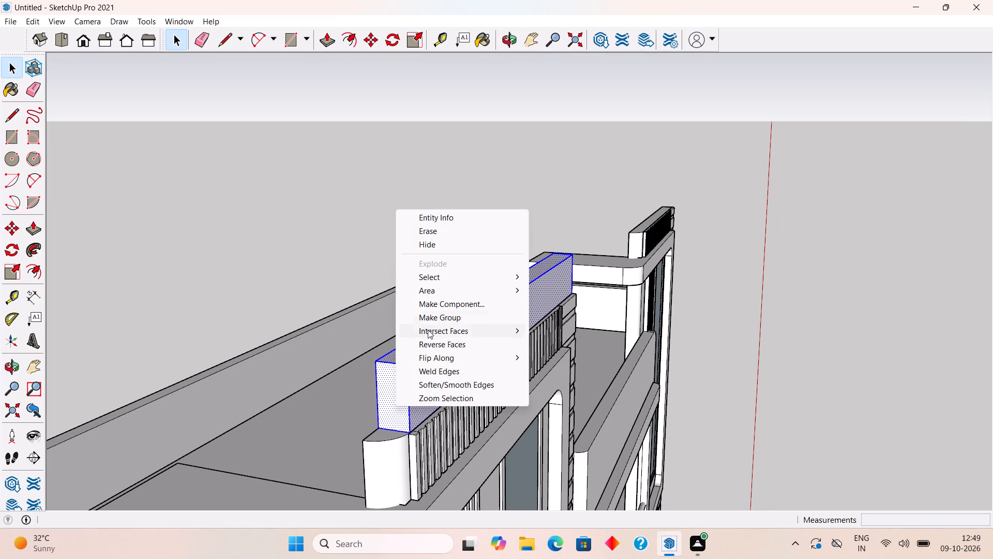
left_click(432, 316)
Inside the parapet group, extend the block's free end face outward about 8" with Push/Pull, toward the rounded end of the fluted band.
scroll(403, 414, "up", 4)
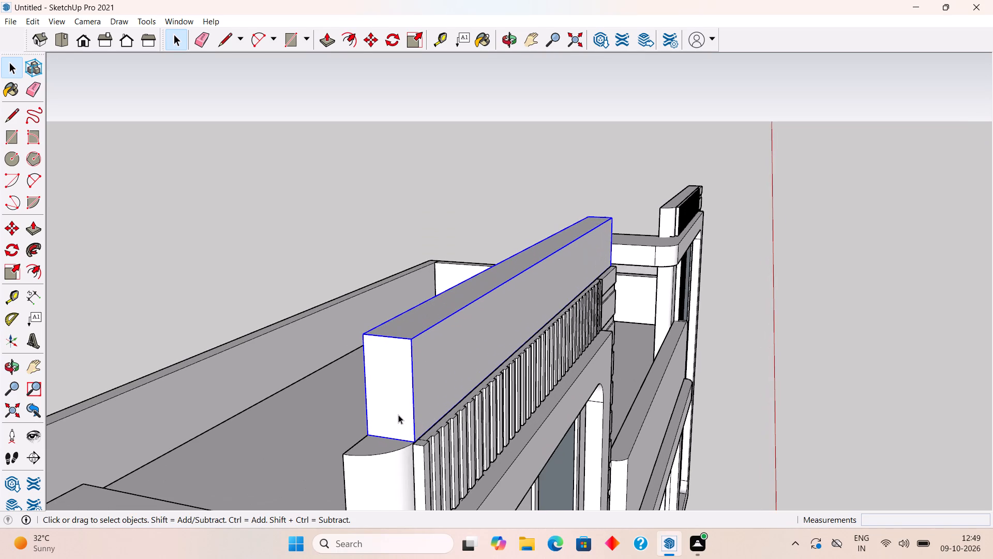
triple_click(398, 415)
key("p")
left_click(398, 415)
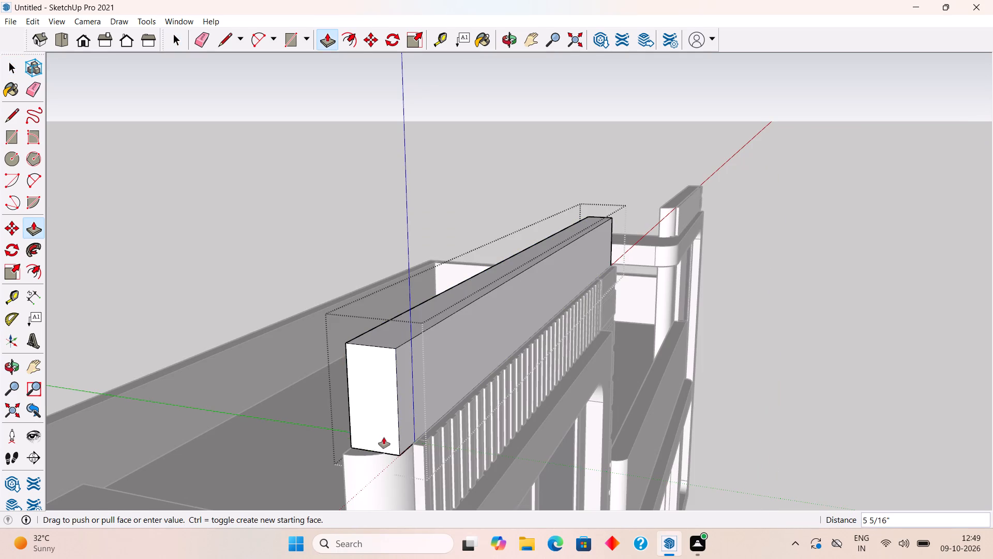
scroll(362, 448, "down", 12)
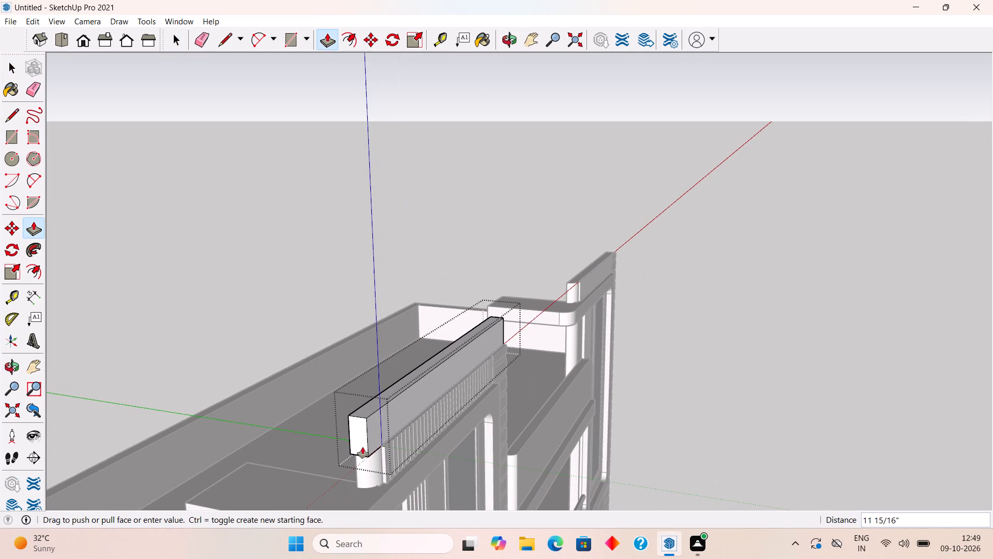
scroll(362, 445, "down", 6)
middle_click_drag(350, 425, 315, 350)
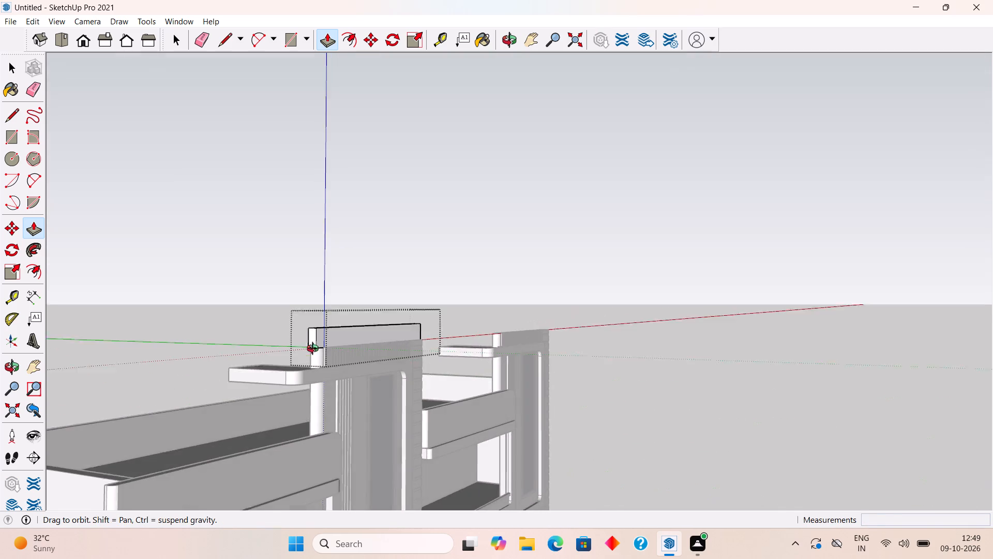
middle_click_drag(315, 350, 314, 349)
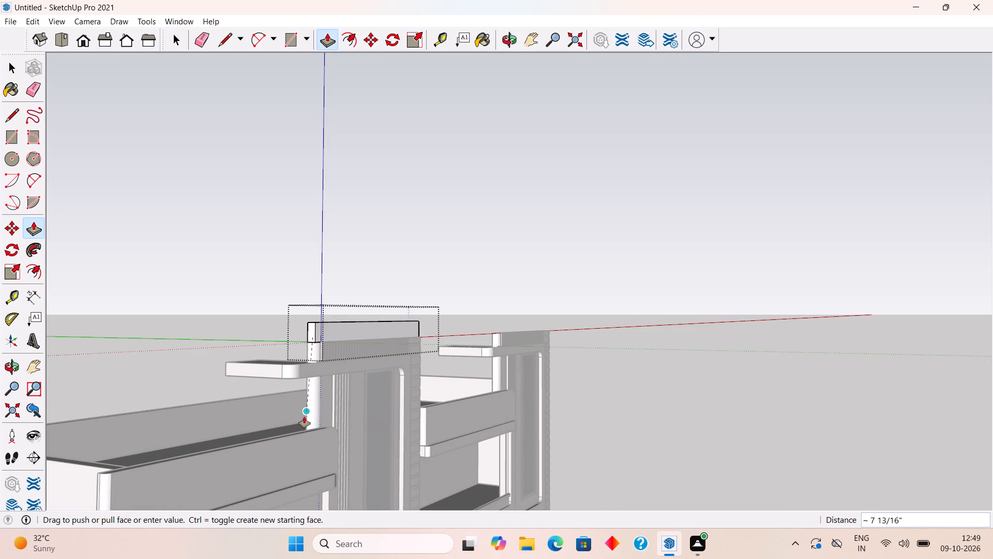
left_click(304, 417)
key("space")
middle_click_drag(314, 359, 505, 416)
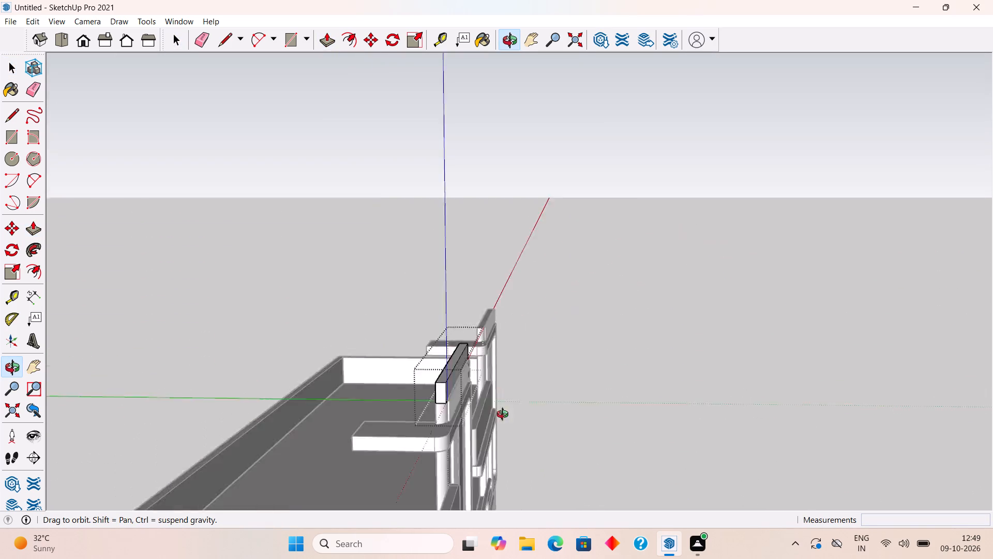
Close the parapet group and examine the extended block and both towers from the roof side.
middle_click_drag(505, 416, 878, 432)
scroll(844, 424, "down", 3)
left_click(789, 276)
scroll(791, 396, "up", 5)
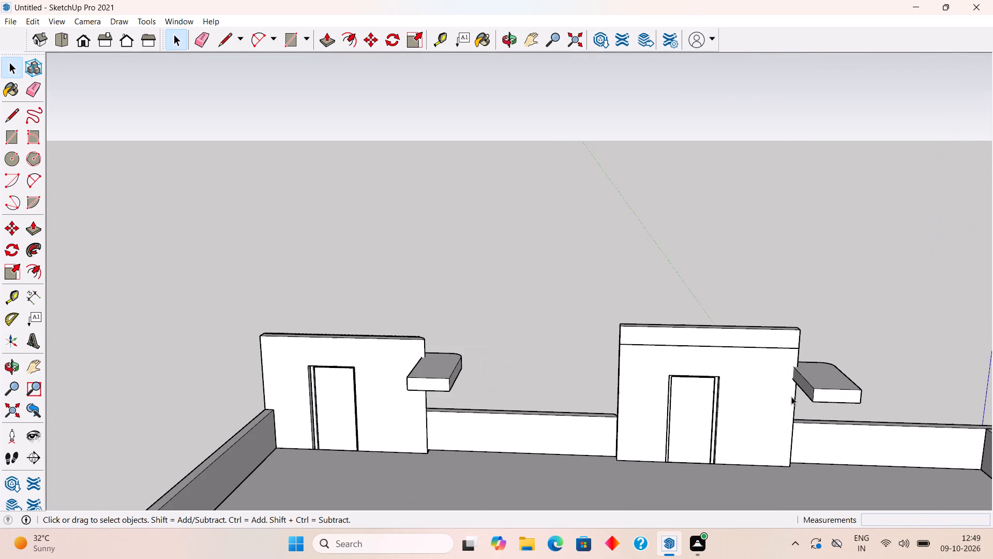
middle_click_drag(785, 391, 748, 415)
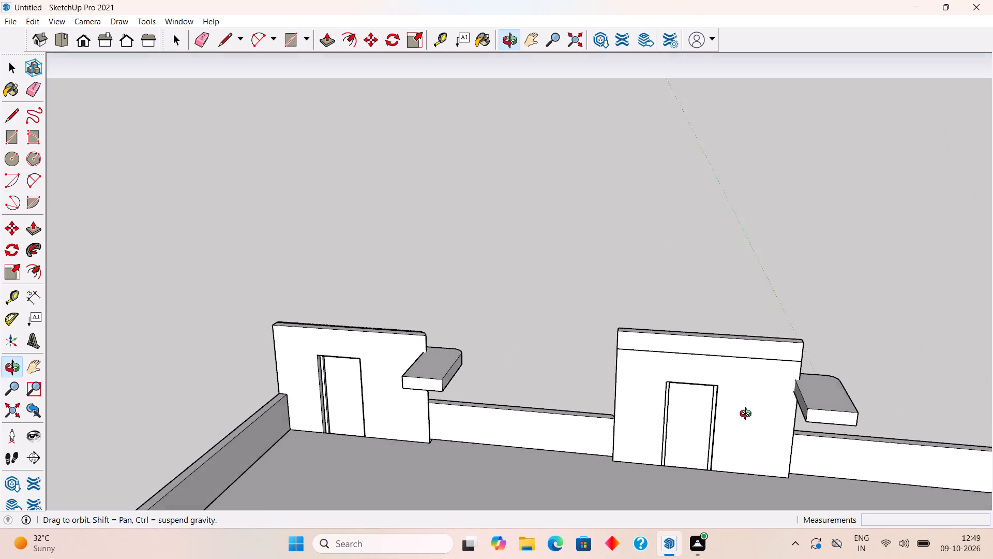
middle_click_drag(748, 415, 747, 405)
scroll(779, 359, "up", 10)
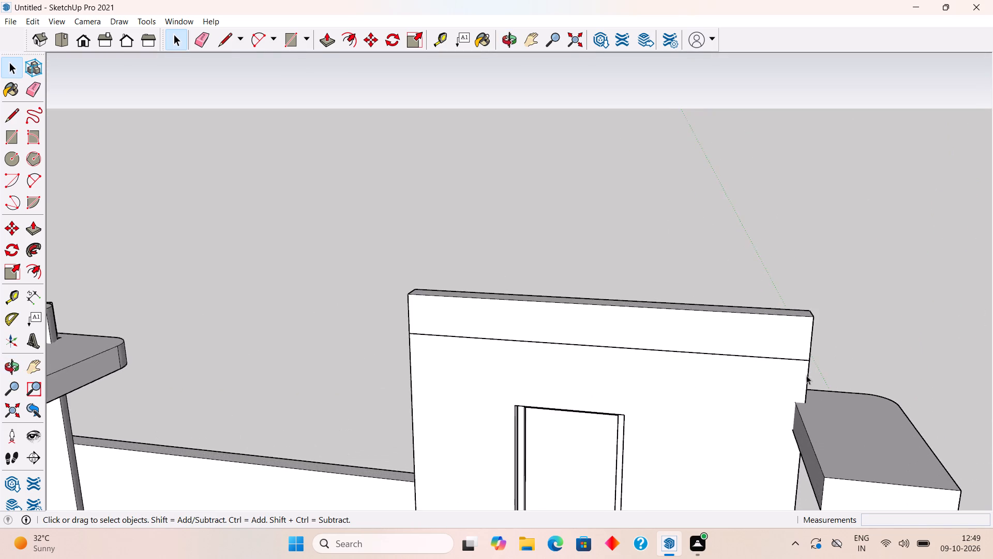
scroll(806, 375, "up", 3)
Inside the parapet group, draw a tangent arc about 8 1/2" long across the top face's front corner at the extended end.
middle_click_drag(802, 355, 143, 385)
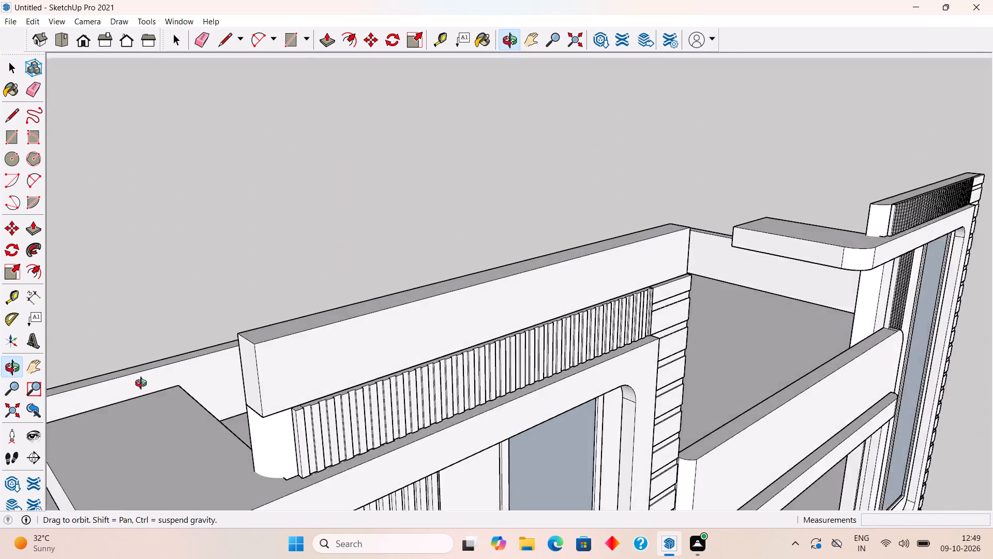
middle_click_drag(143, 385, 79, 418)
middle_click_drag(255, 341, 268, 399)
scroll(264, 436, "up", 6)
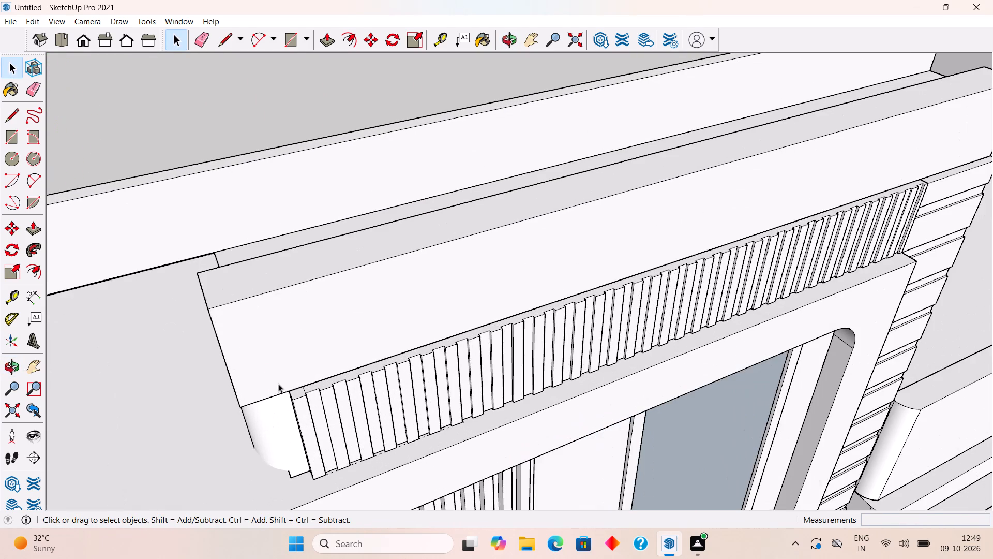
middle_click_drag(279, 397, 290, 441)
triple_click(272, 383)
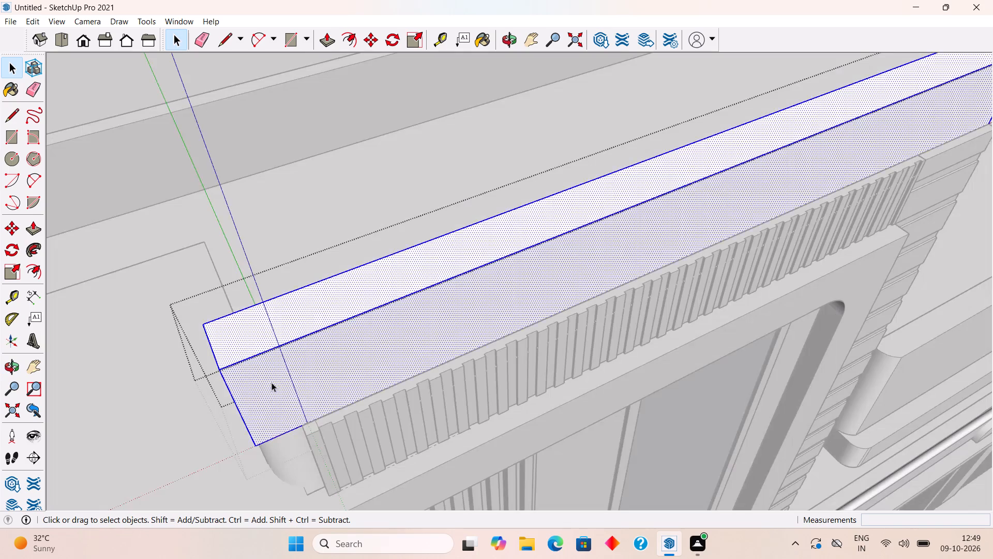
middle_click_drag(276, 374, 313, 415)
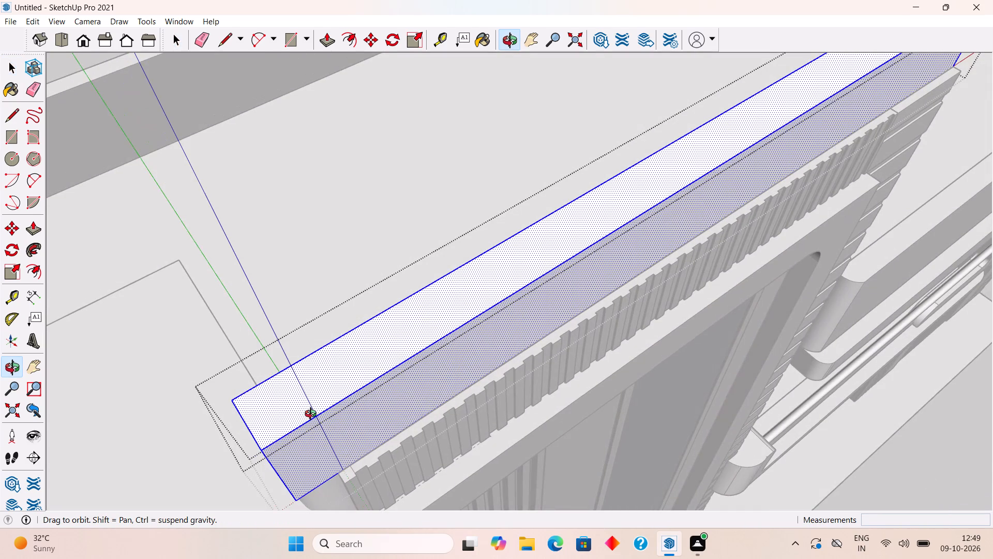
key("a")
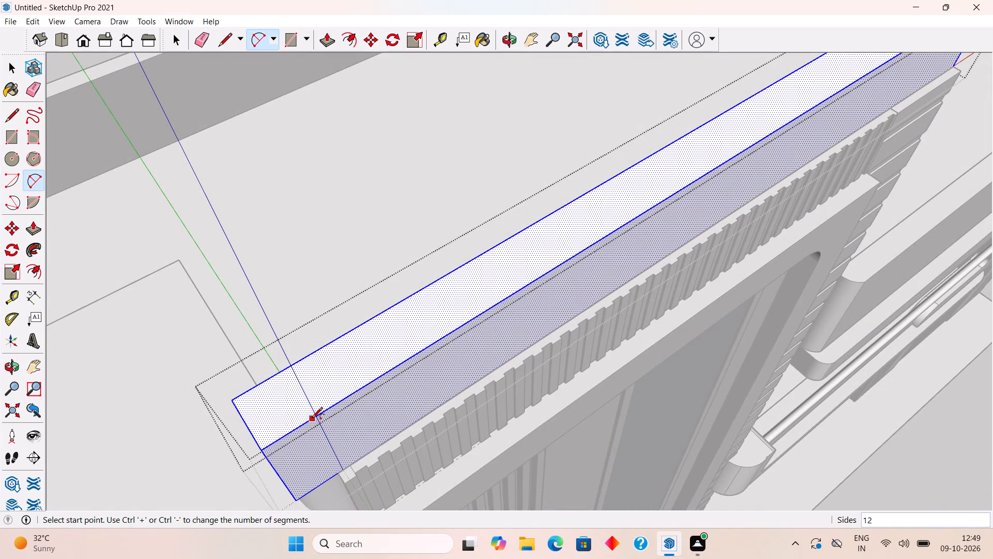
left_click(312, 419)
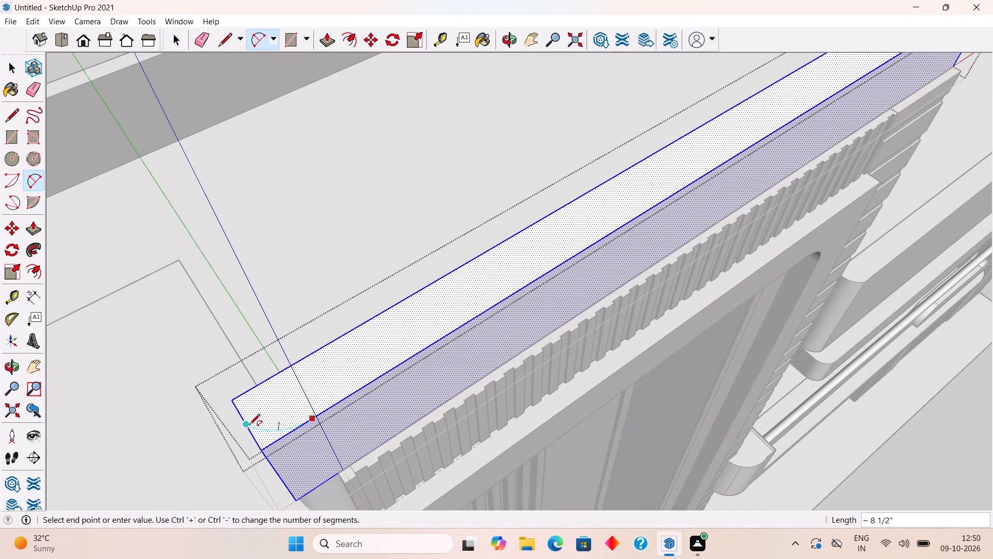
double_click(248, 423)
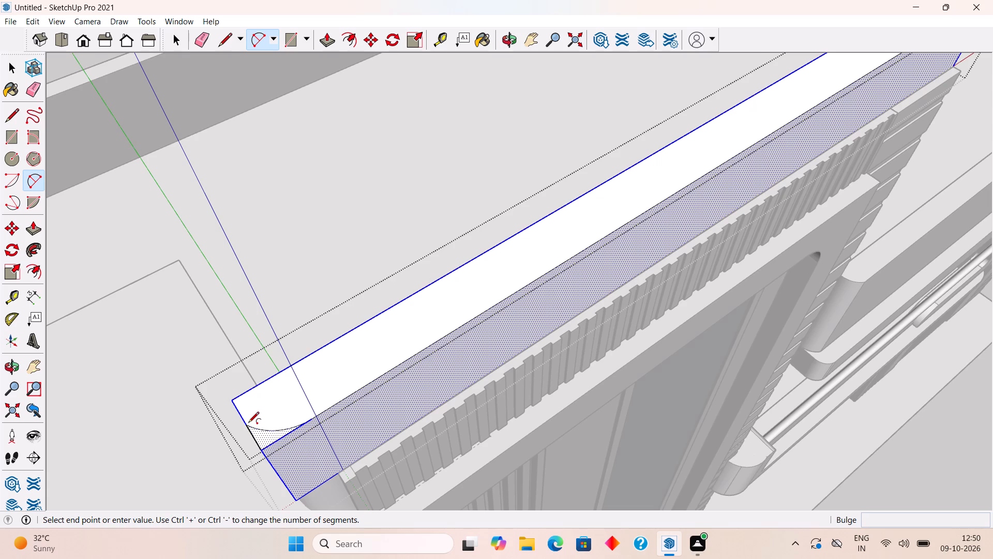
Push the corner piece outside the arc down 1' 6" to round the parapet block's front corner over its full height.
scroll(248, 423, "up", 5)
key("space")
key("p")
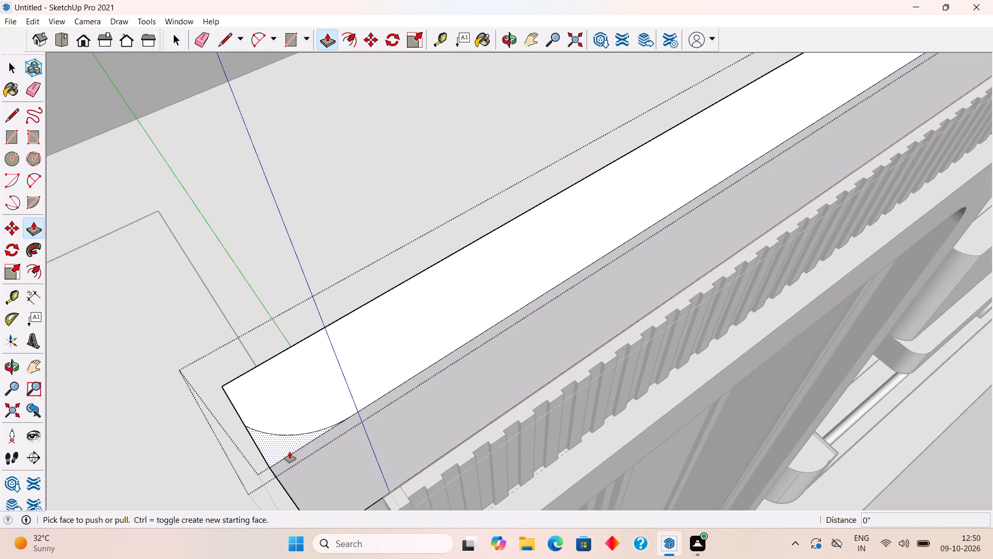
left_click(285, 447)
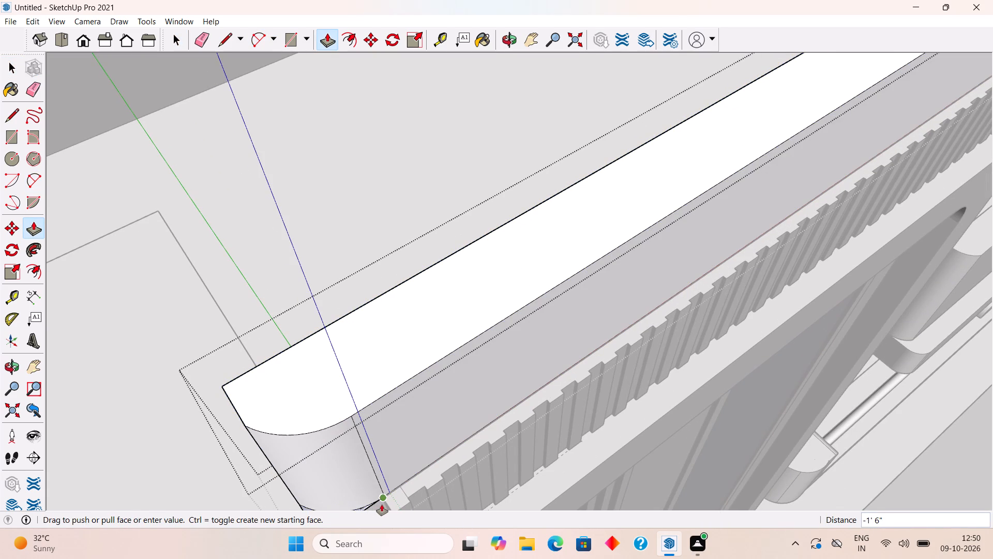
left_click(382, 505)
Select the parapet block's rear face, on the roof side above the tower's door.
middle_click_drag(381, 467, 360, 235)
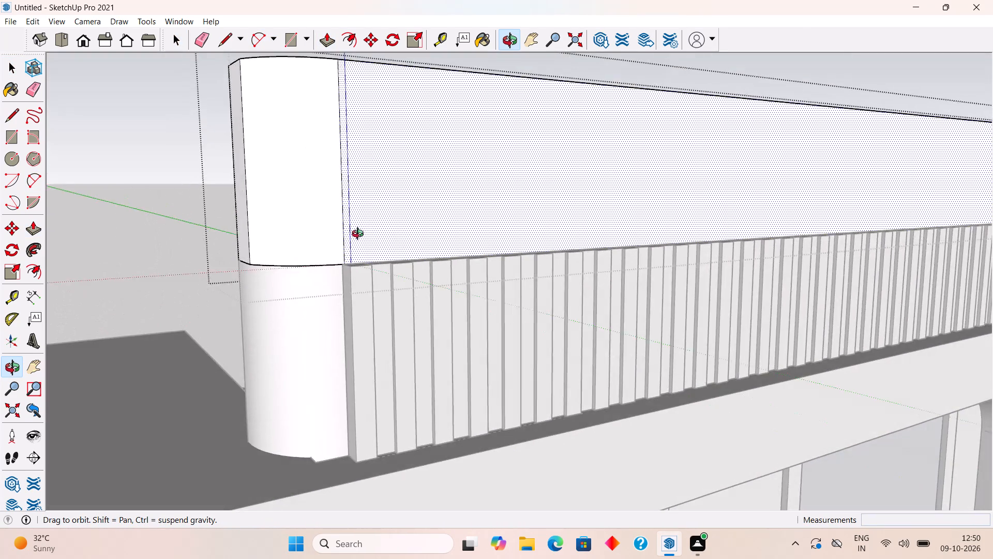
middle_click_drag(360, 235, 825, 328)
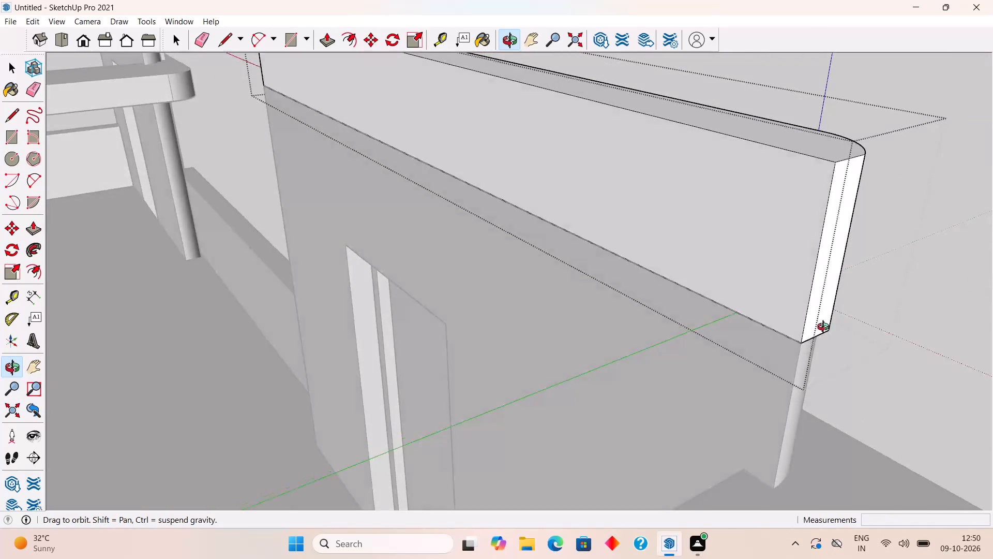
middle_click_drag(825, 328, 900, 321)
key("space")
middle_click_drag(814, 284, 868, 287)
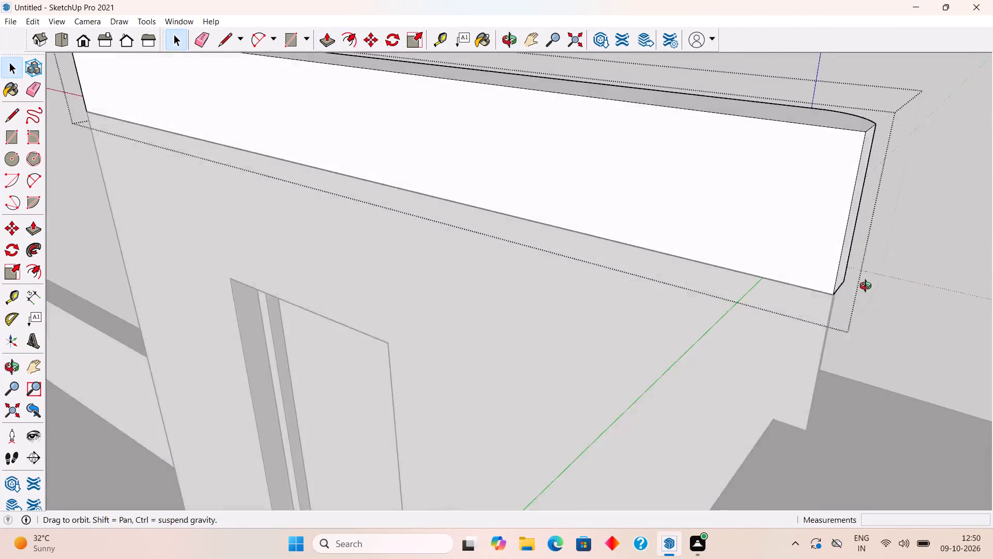
middle_click_drag(868, 287, 903, 276)
left_click(766, 211)
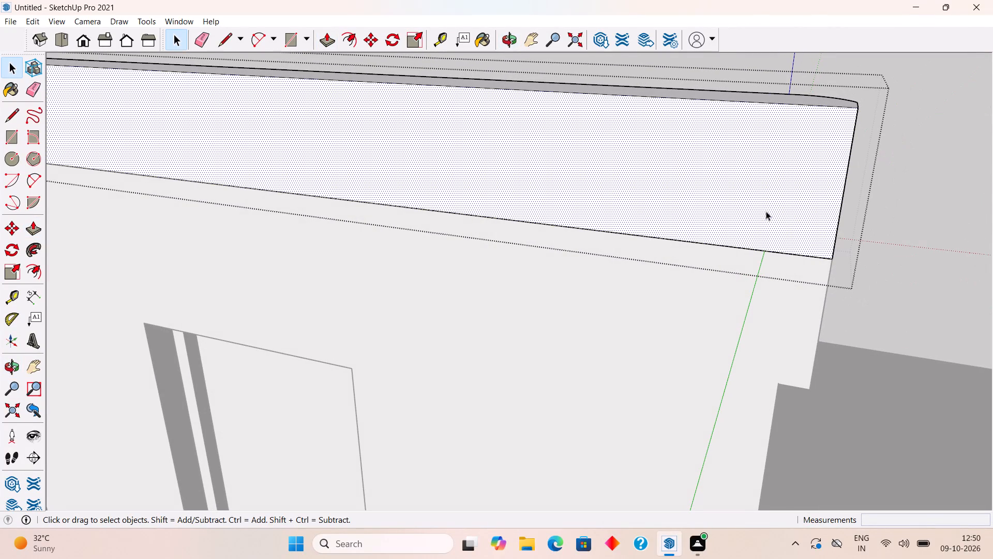
left_click(808, 186)
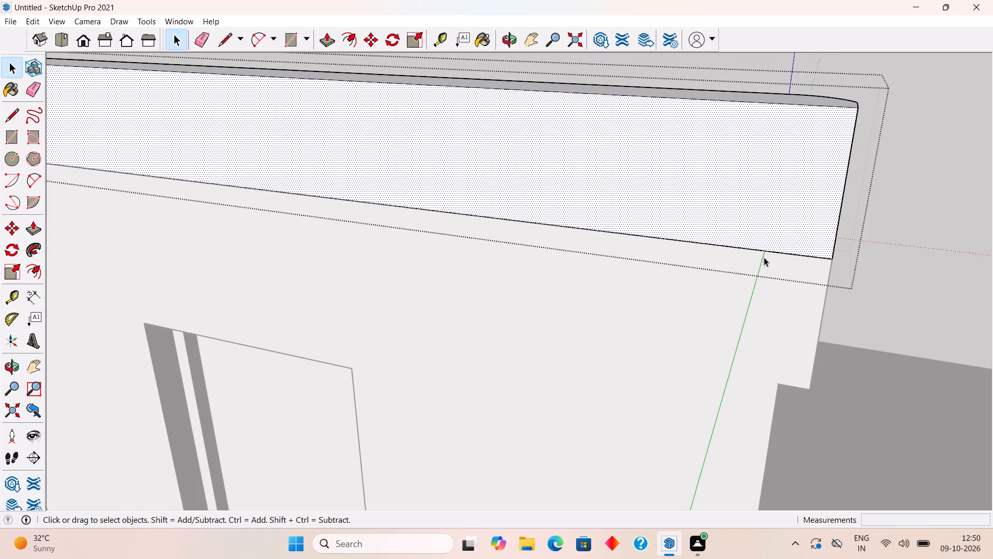
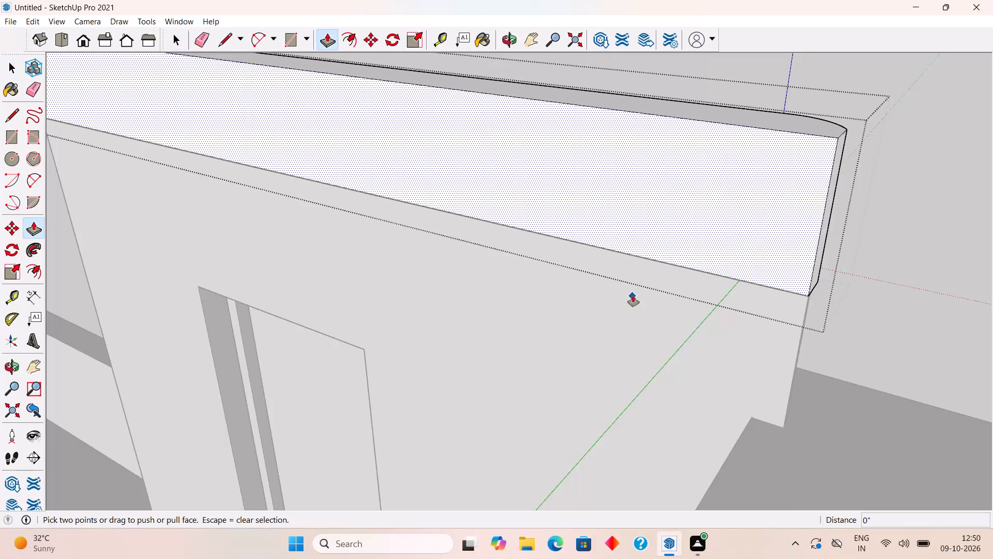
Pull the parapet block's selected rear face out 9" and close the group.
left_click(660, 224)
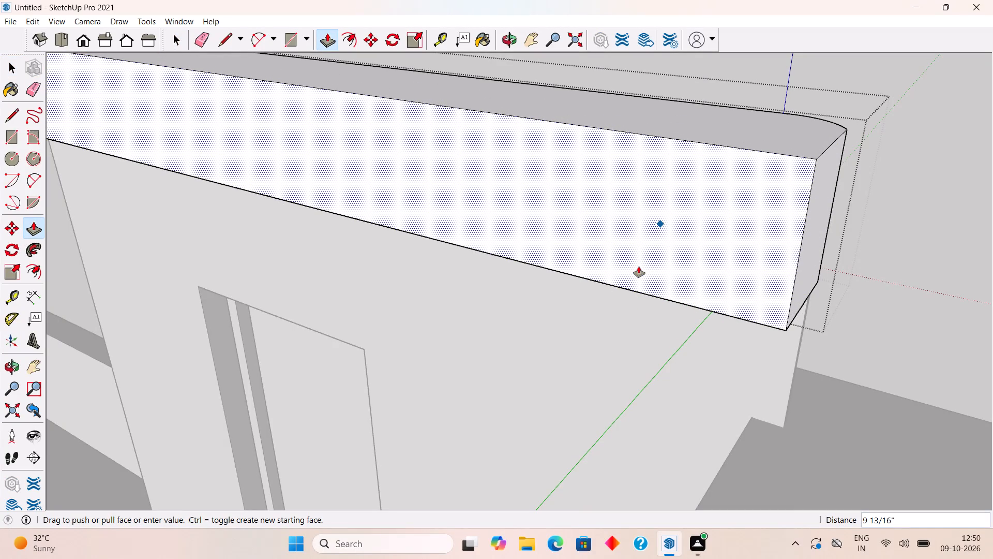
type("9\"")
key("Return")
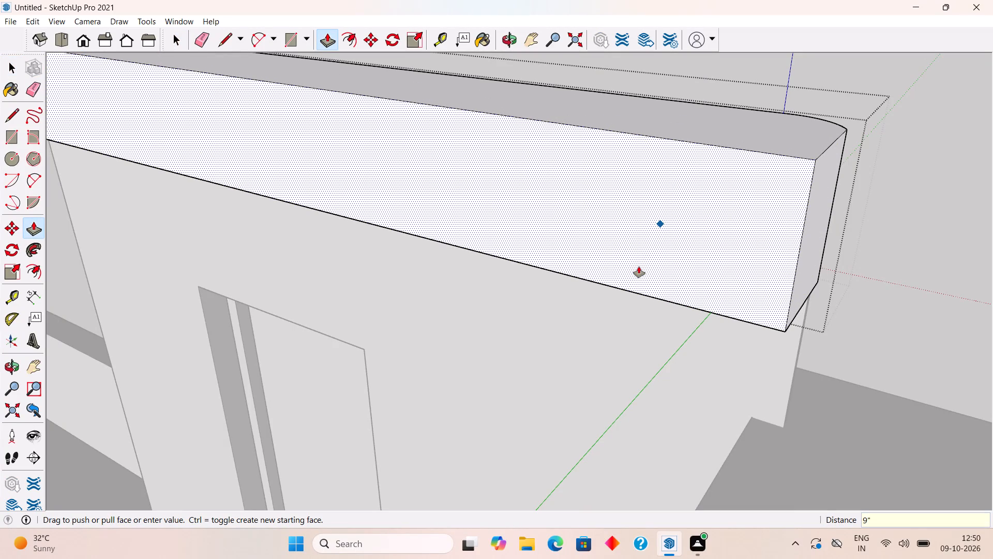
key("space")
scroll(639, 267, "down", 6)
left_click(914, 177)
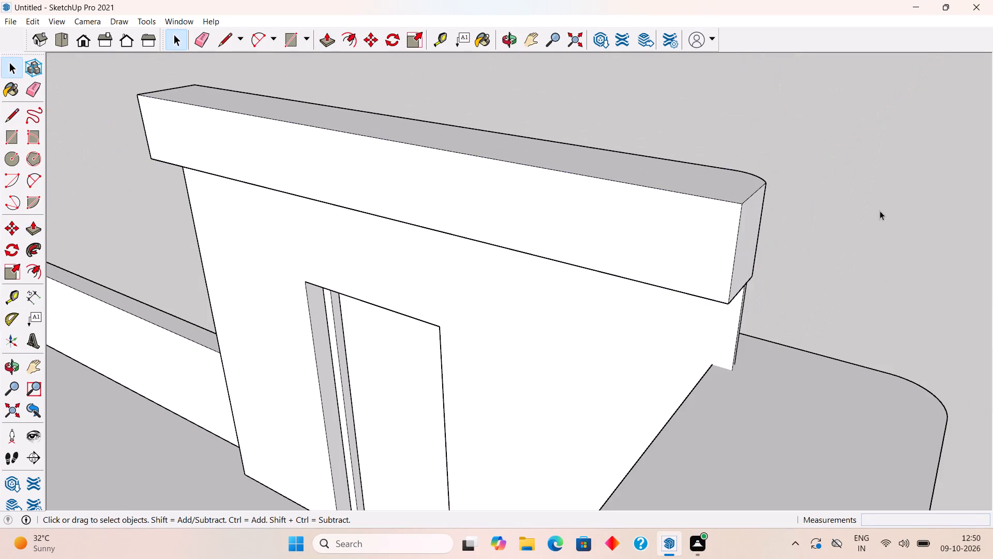
Undo the 9" rear-face pull and the earlier cut that rounded the parapet block's front corner.
middle_click_drag(876, 214, 466, 217)
scroll(484, 212, "down", 3)
middle_click_drag(465, 345, 218, 280)
scroll(283, 299, "down", 4)
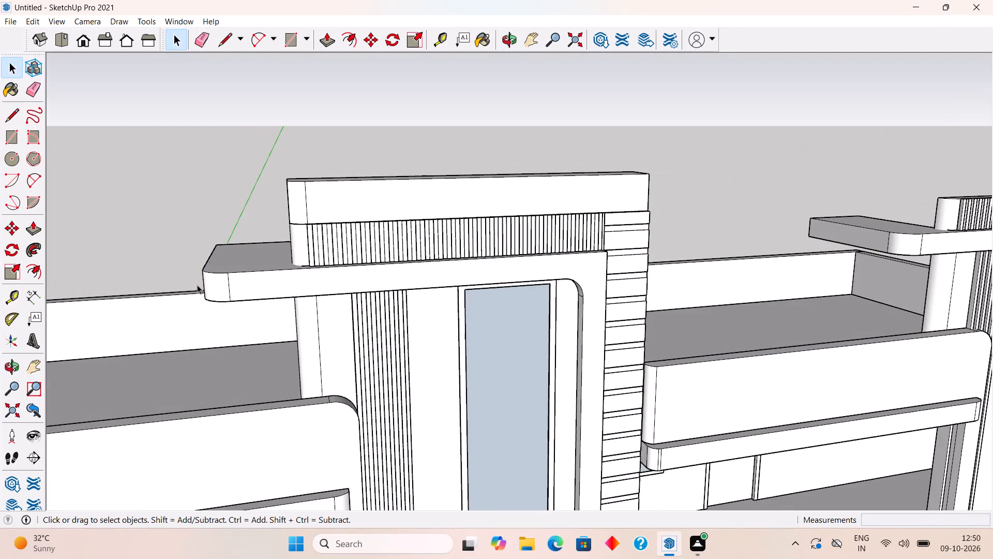
middle_click_drag(397, 319, 344, 292)
scroll(344, 292, "up", 1)
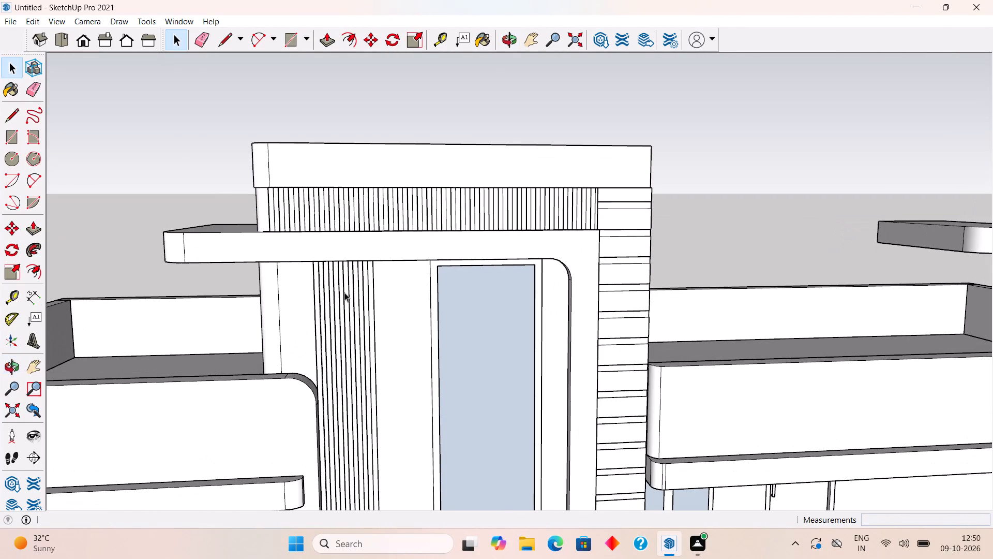
key("ctrl+z")
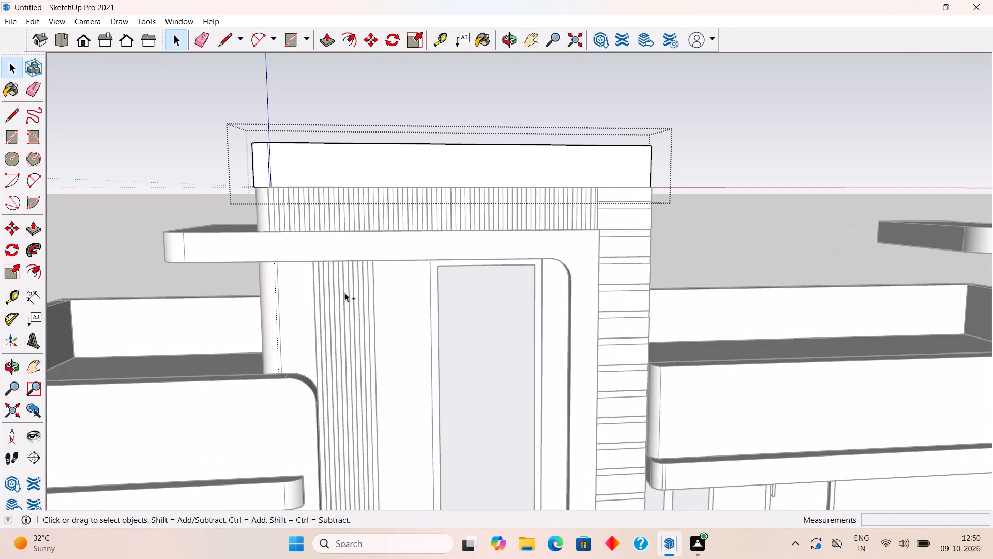
key("ctrl+z")
key("ctrl+z")
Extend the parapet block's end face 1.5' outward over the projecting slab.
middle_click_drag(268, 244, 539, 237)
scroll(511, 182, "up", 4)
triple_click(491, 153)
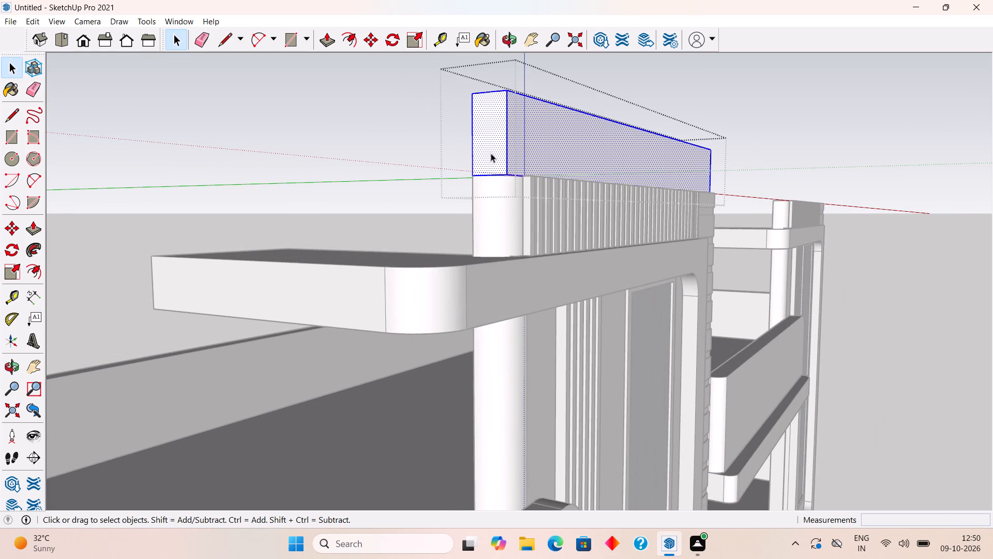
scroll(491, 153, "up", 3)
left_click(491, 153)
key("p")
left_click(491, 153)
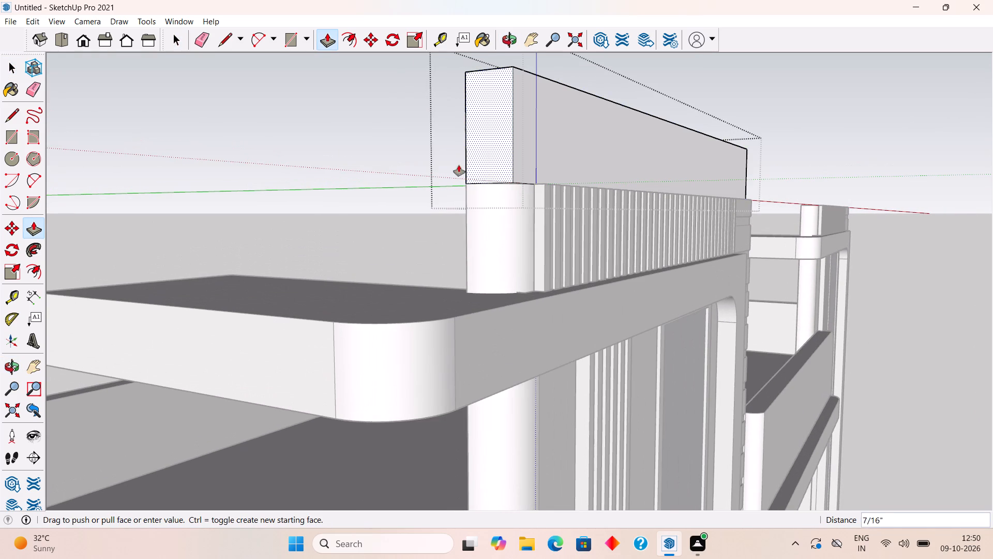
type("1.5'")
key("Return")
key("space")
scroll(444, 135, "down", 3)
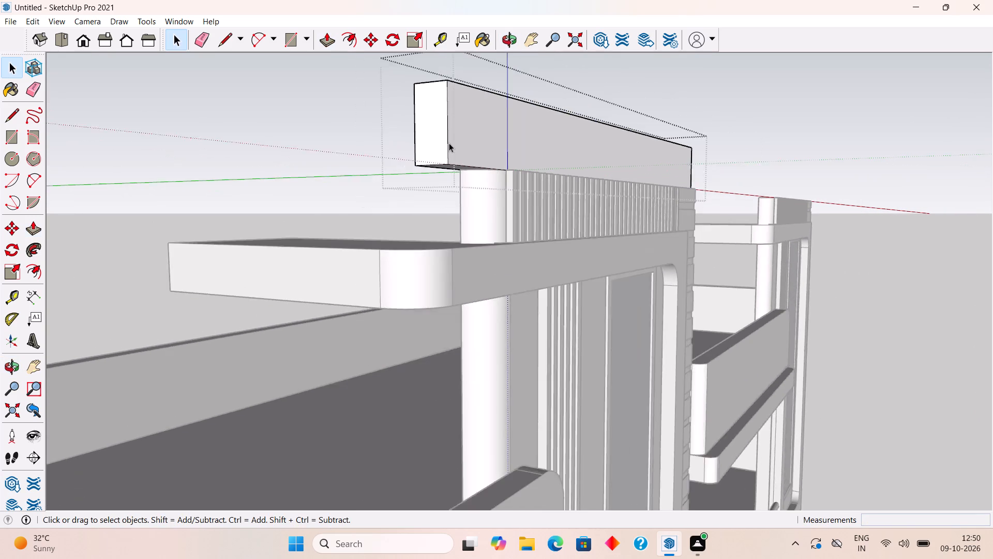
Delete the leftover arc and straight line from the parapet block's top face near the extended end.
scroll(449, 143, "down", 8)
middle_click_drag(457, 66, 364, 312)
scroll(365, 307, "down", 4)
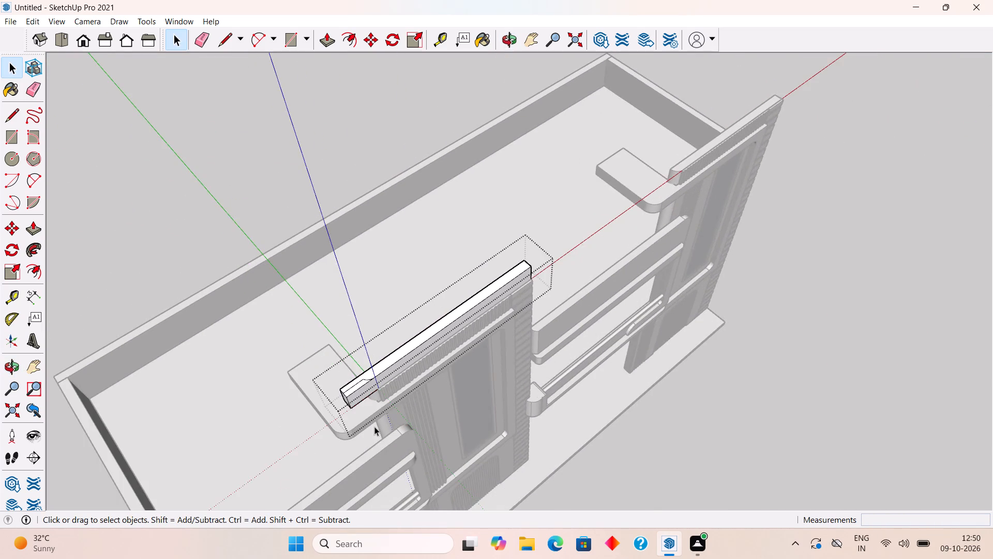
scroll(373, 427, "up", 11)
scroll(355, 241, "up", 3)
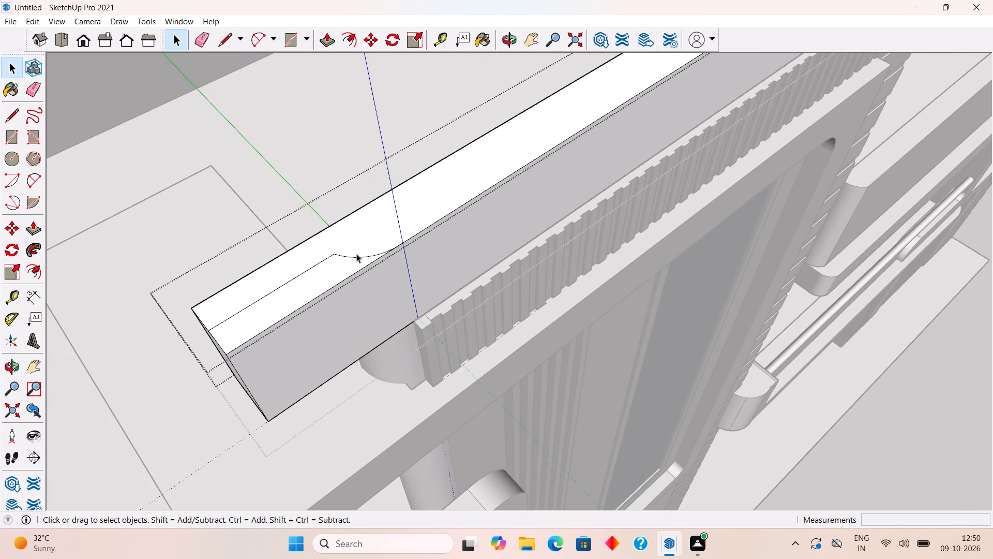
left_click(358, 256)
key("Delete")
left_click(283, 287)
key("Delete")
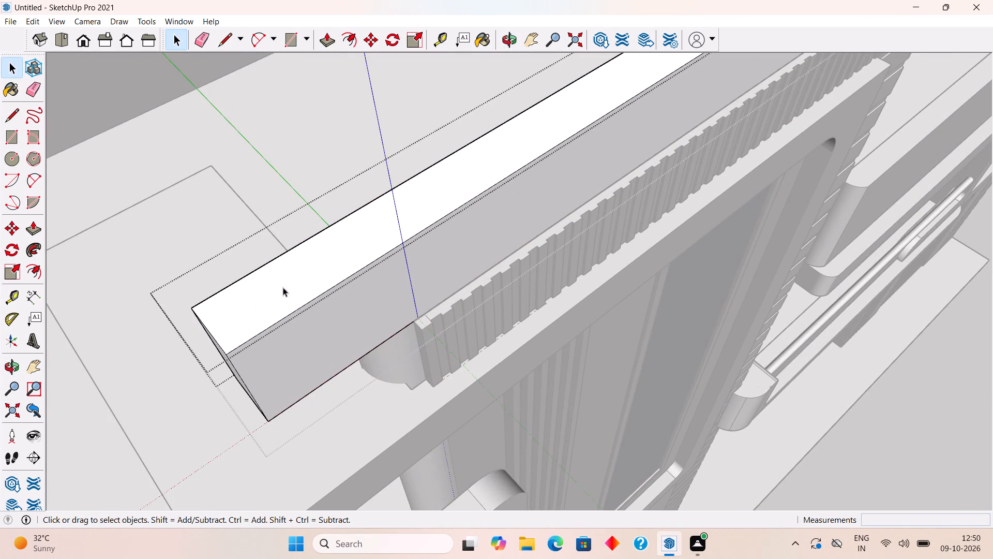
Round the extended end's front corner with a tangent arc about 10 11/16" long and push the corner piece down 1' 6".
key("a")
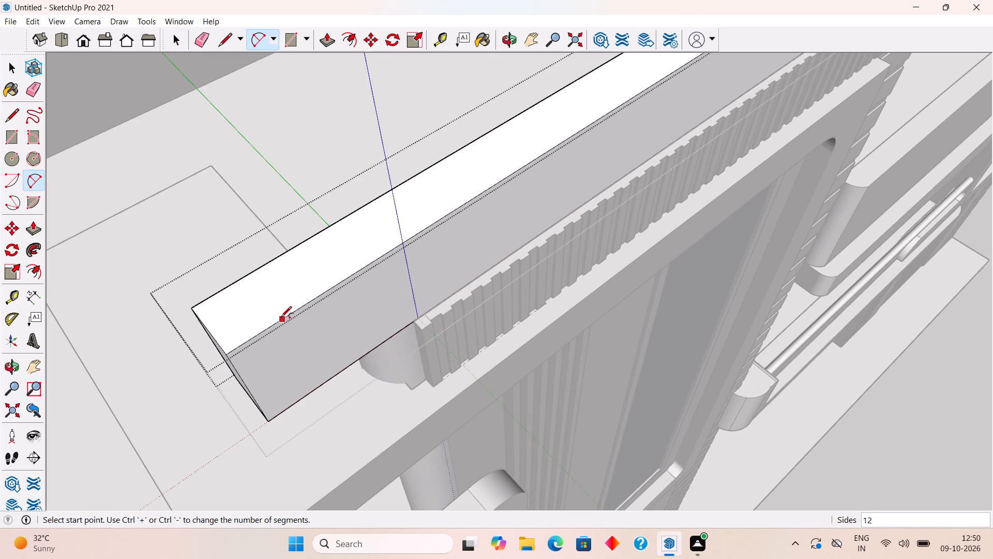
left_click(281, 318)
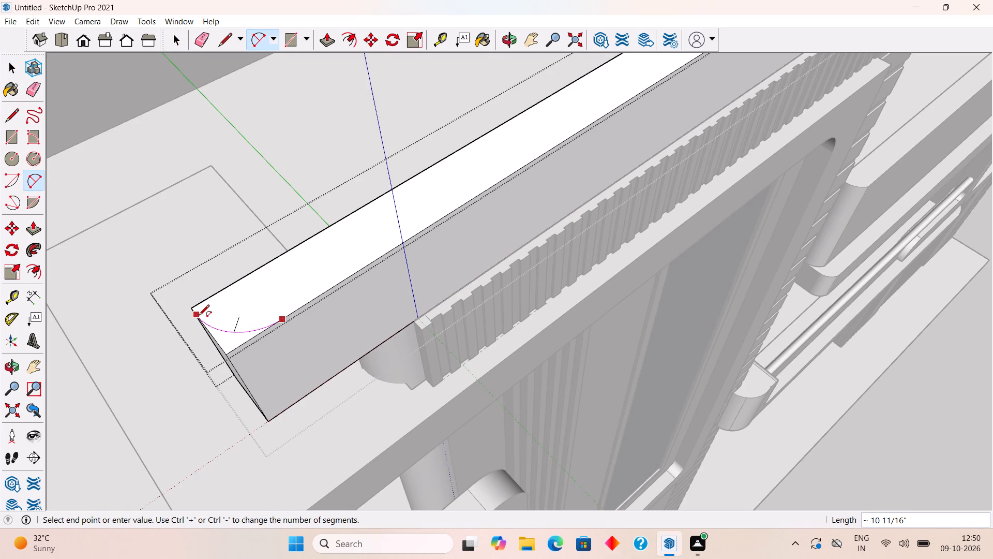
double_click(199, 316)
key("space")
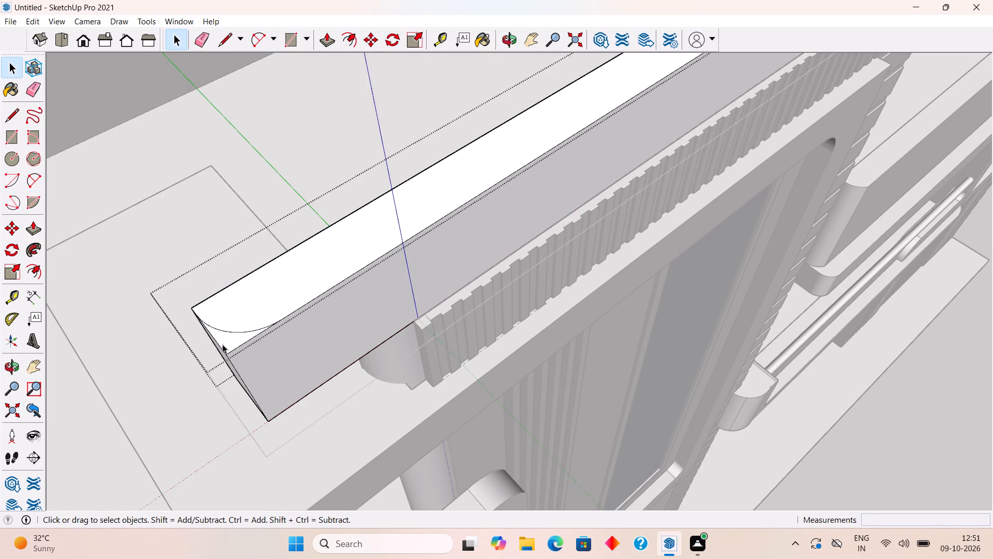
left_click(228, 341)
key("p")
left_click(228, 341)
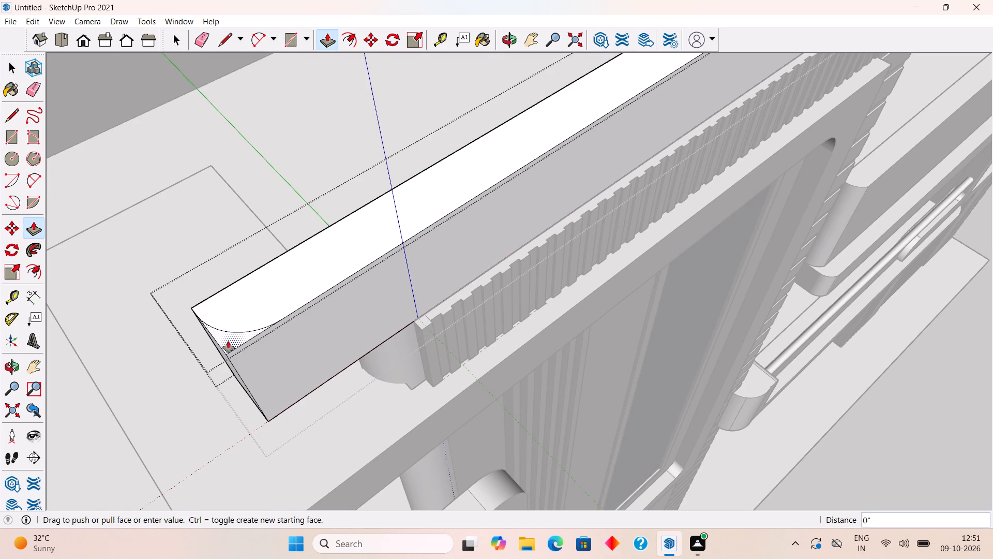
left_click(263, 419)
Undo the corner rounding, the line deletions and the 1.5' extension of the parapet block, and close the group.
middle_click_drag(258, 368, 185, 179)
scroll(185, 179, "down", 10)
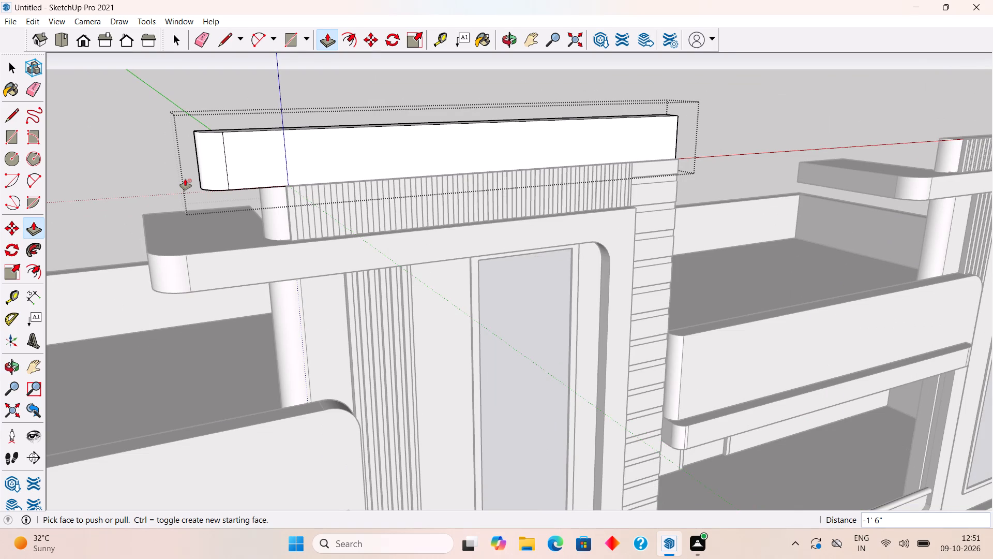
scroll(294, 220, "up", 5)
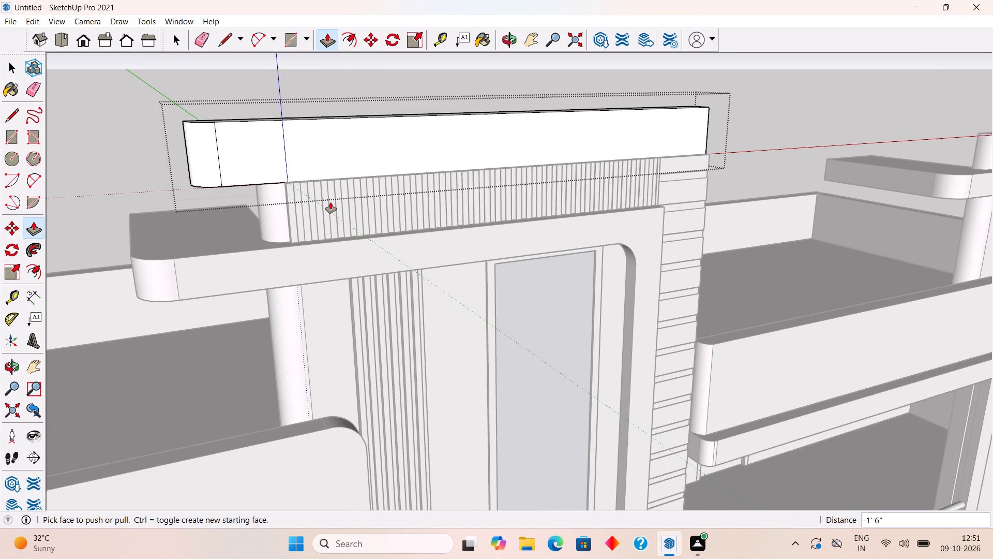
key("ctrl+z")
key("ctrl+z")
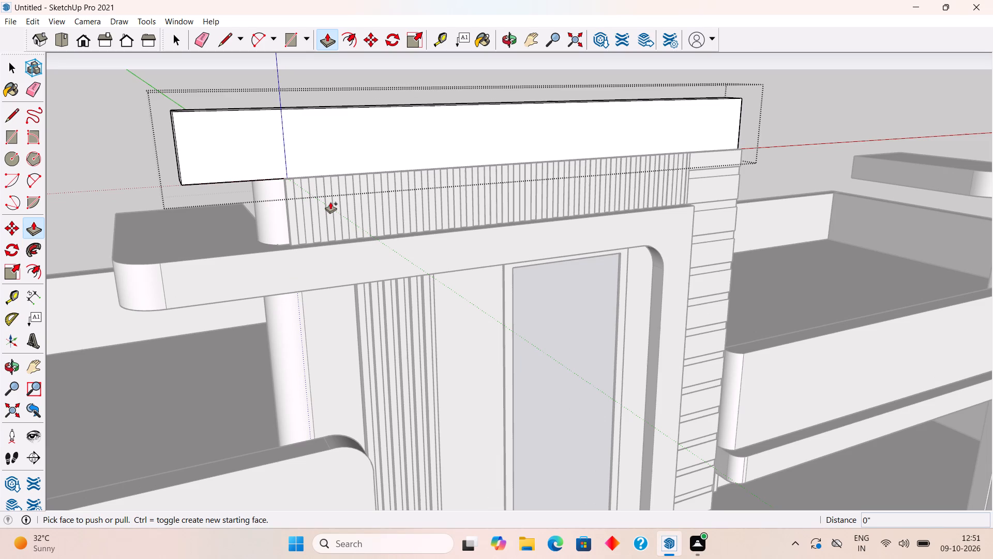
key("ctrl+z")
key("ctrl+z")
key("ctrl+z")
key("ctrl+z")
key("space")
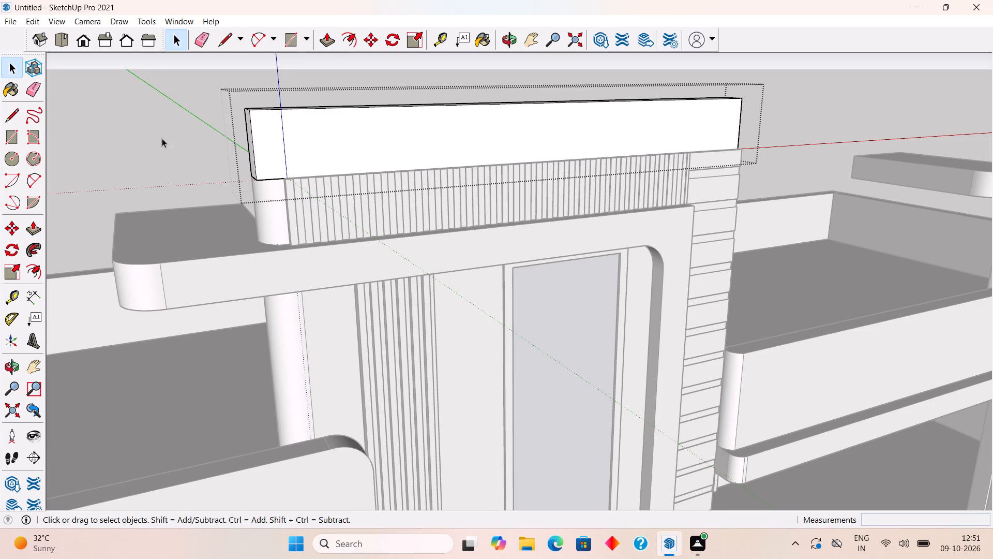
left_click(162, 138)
Scale the vertical slat strip below the parapet block lengthwise by about 1.05, stretching it to the tower's end face.
scroll(247, 158, "up", 8)
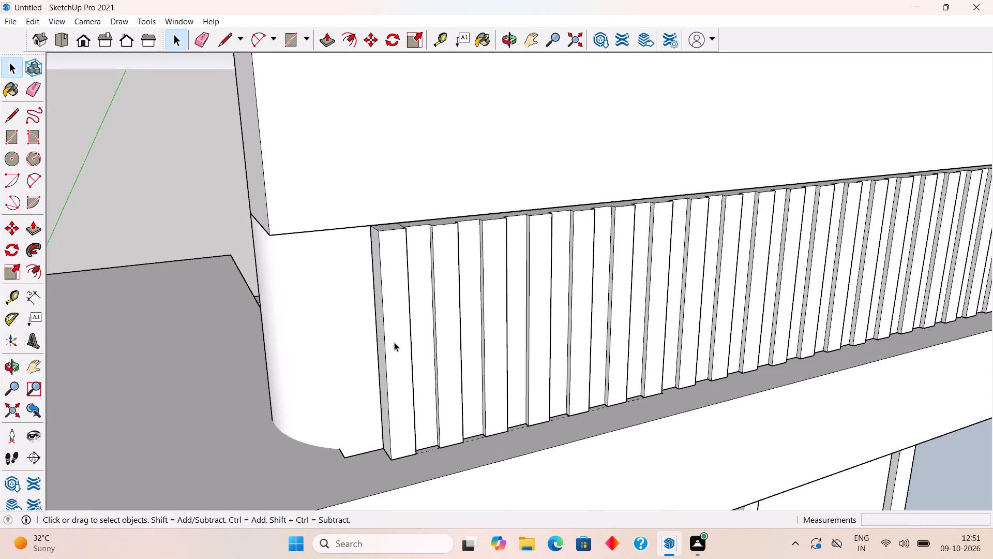
scroll(386, 358, "up", 4)
left_click(386, 358)
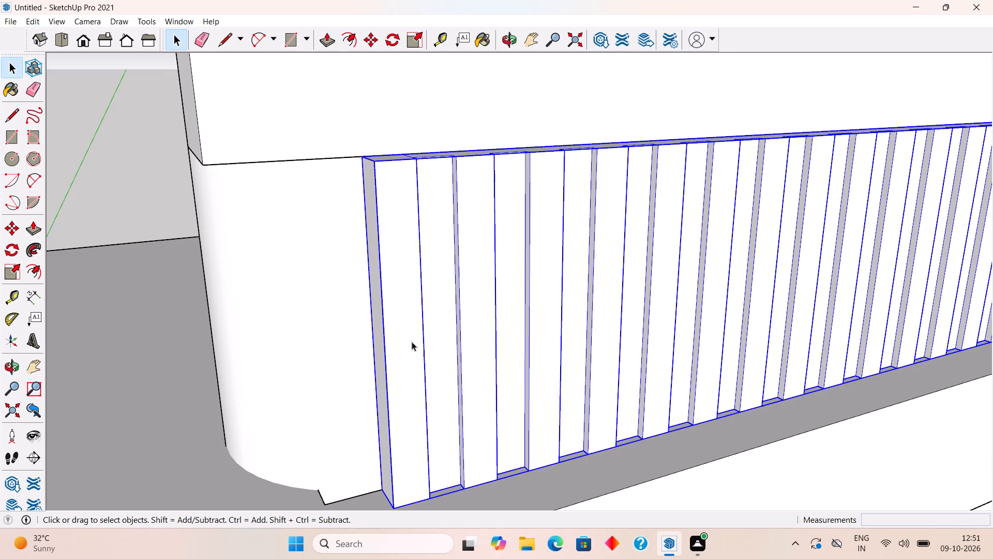
scroll(413, 341, "down", 12)
middle_click_drag(434, 320, 519, 282)
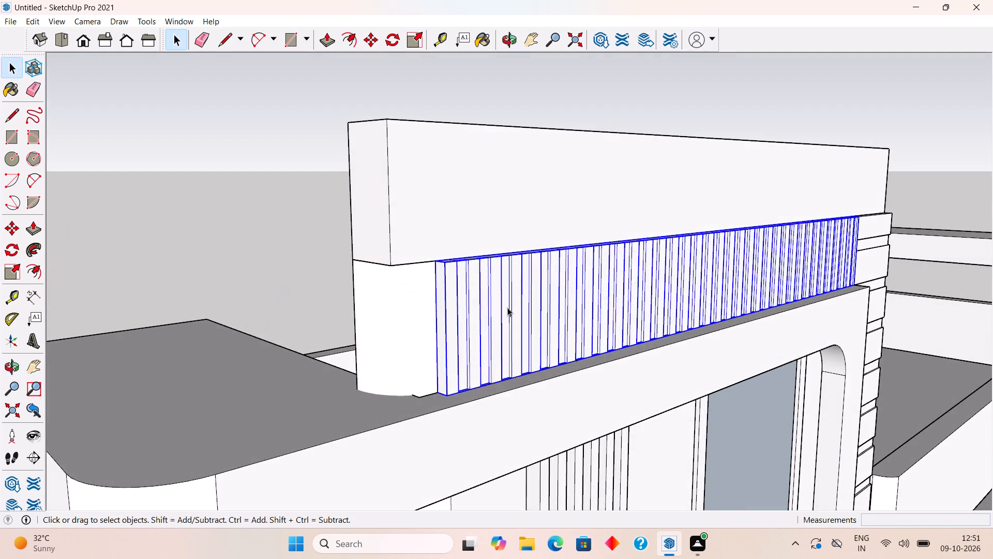
scroll(457, 331, "up", 9)
key("s")
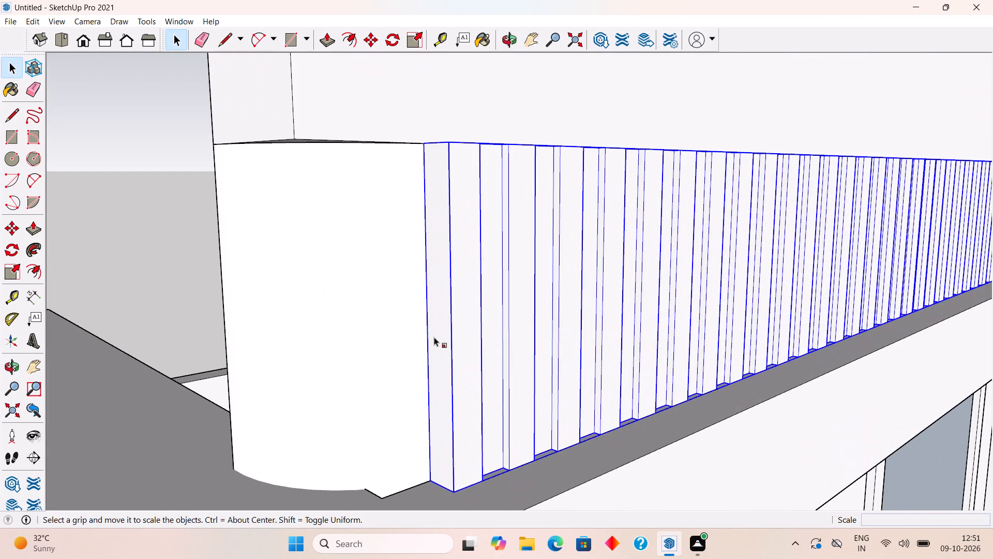
left_click(438, 321)
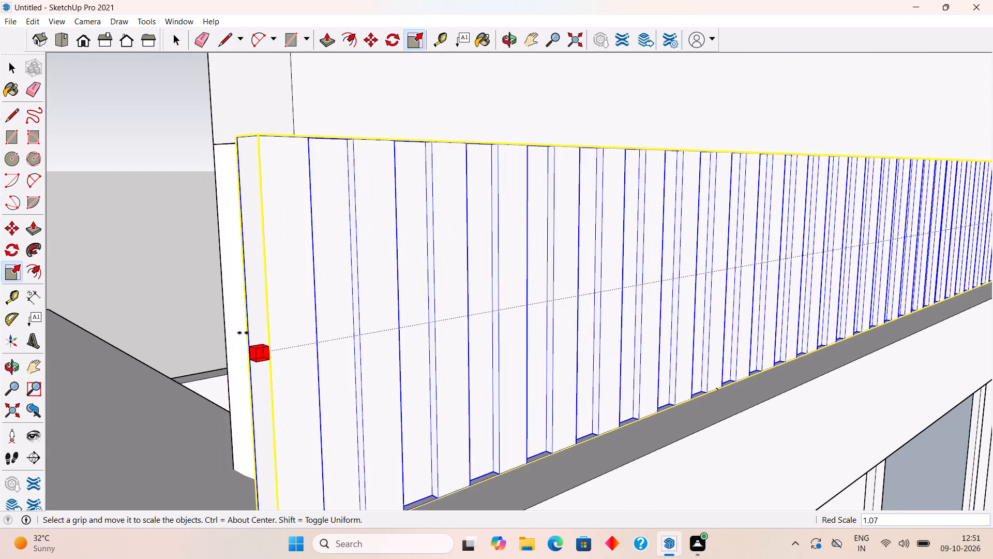
middle_click_drag(255, 348, 514, 360)
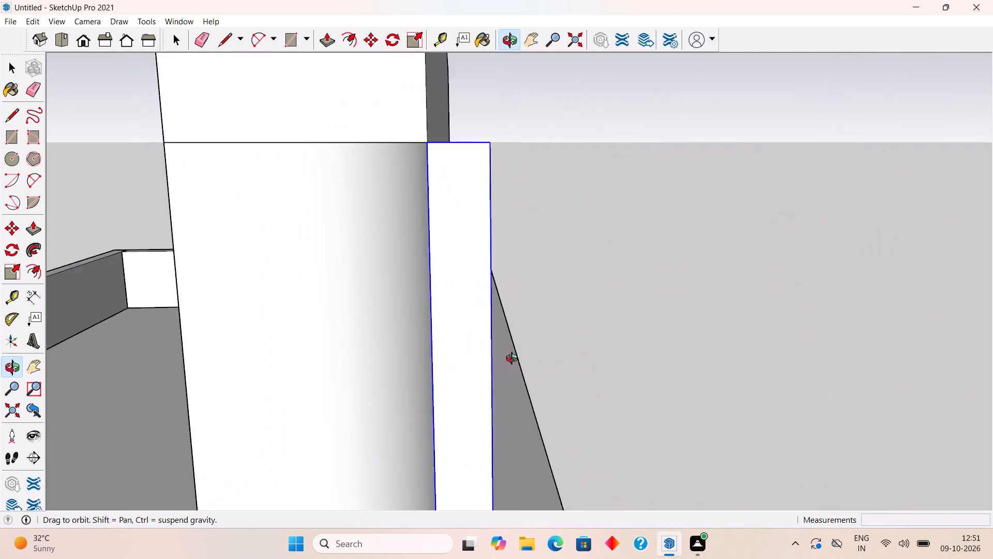
middle_click_drag(514, 360, 565, 361)
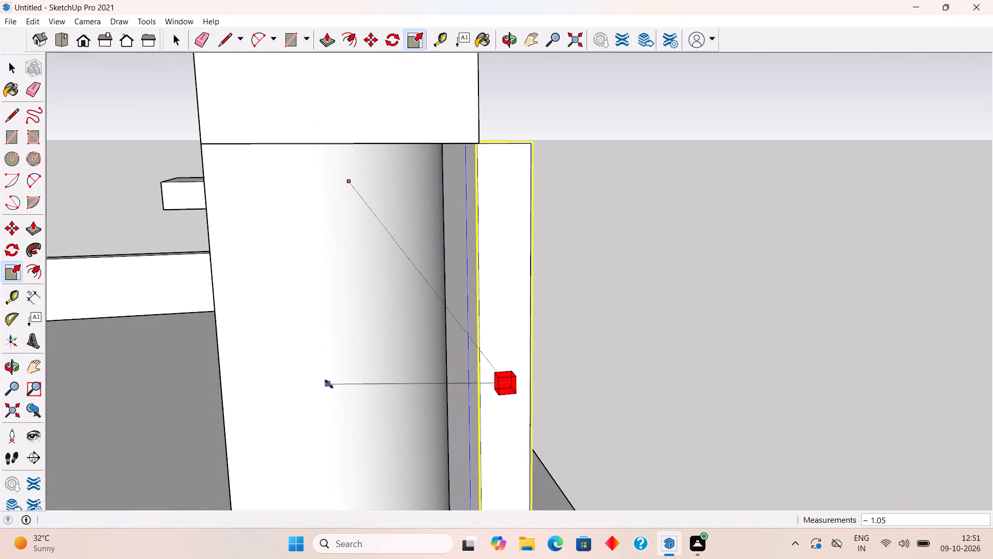
left_click(329, 384)
key("space")
left_click(669, 282)
Examine the slat strip and parapet block from the end and front, comparing them with the second tower.
scroll(669, 282, "down", 2)
middle_click_drag(398, 314, 321, 320)
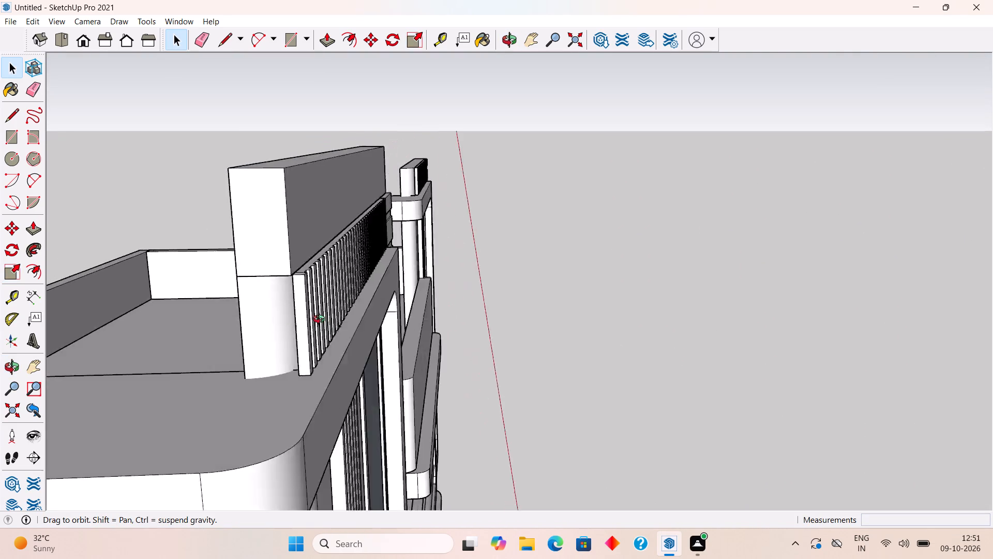
middle_click_drag(321, 320, 200, 320)
scroll(200, 320, "down", 15)
middle_click_drag(142, 364, 48, 316)
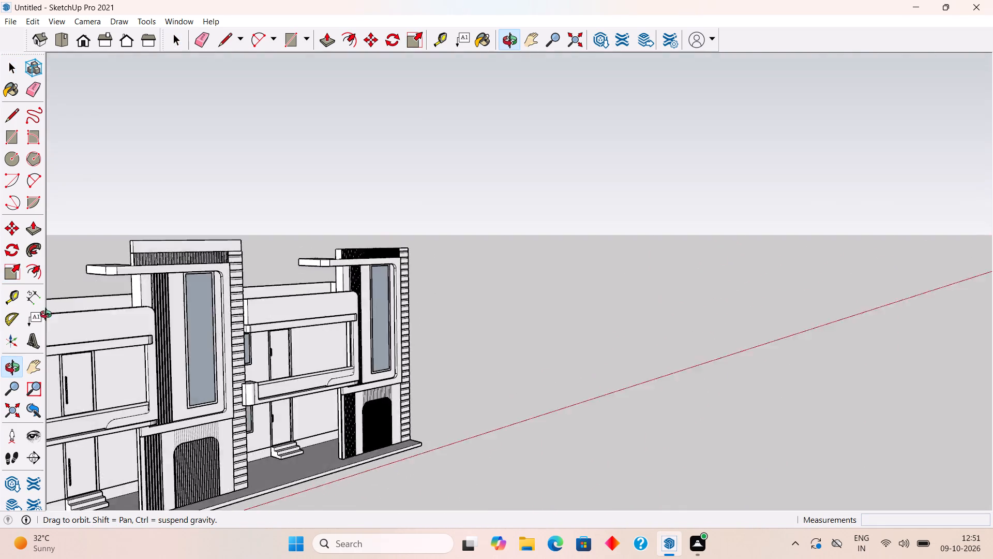
middle_click_drag(48, 316, 34, 312)
scroll(56, 319, "up", 1)
scroll(248, 216, "up", 6)
scroll(192, 253, "up", 1)
scroll(191, 254, "down", 5)
middle_click_drag(188, 255, 279, 256)
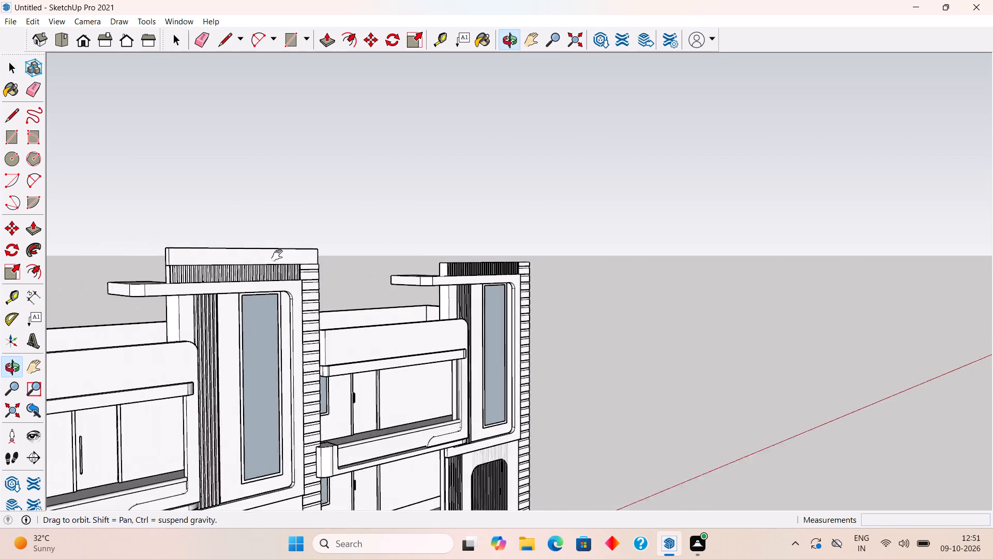
middle_click_drag(279, 256, 404, 257)
middle_click_drag(402, 353, 251, 377)
scroll(251, 377, "up", 12)
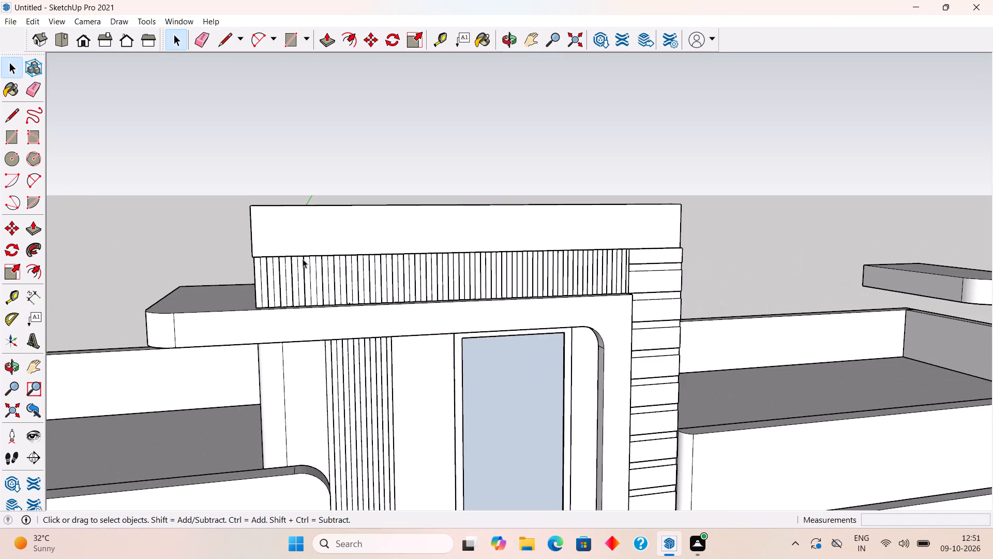
middle_click_drag(303, 268, 320, 332)
middle_click_drag(278, 371, 559, 265)
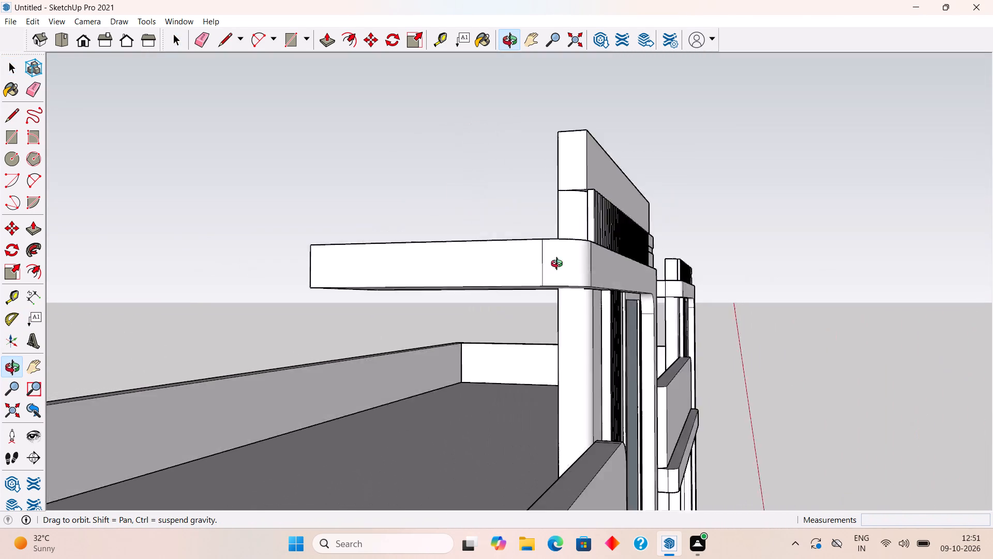
middle_click_drag(559, 265, 445, 314)
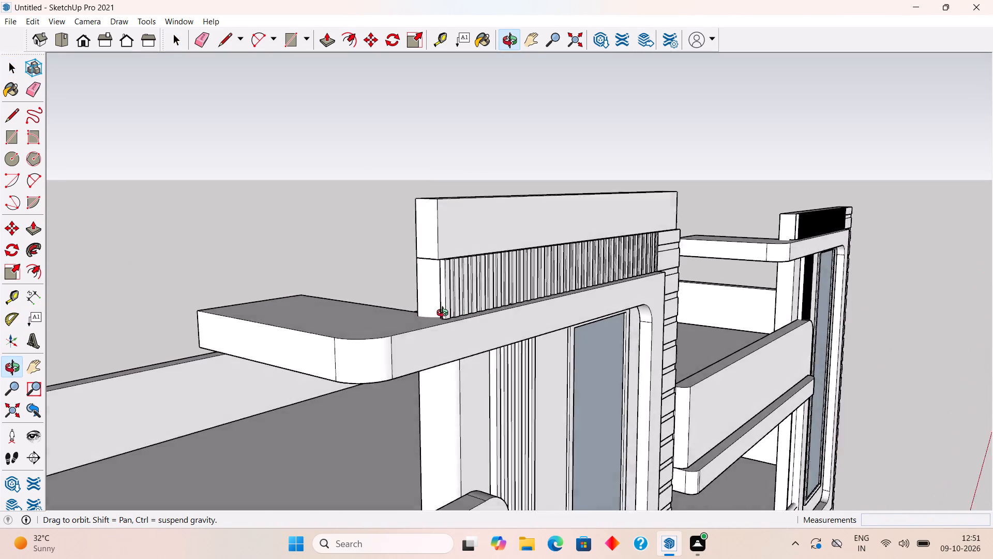
Open the first tower's parapet block and draw a tangent arc about 8 3/4" long across its outer front corner.
middle_click_drag(445, 314, 351, 324)
scroll(290, 286, "up", 7)
scroll(366, 262, "down", 3)
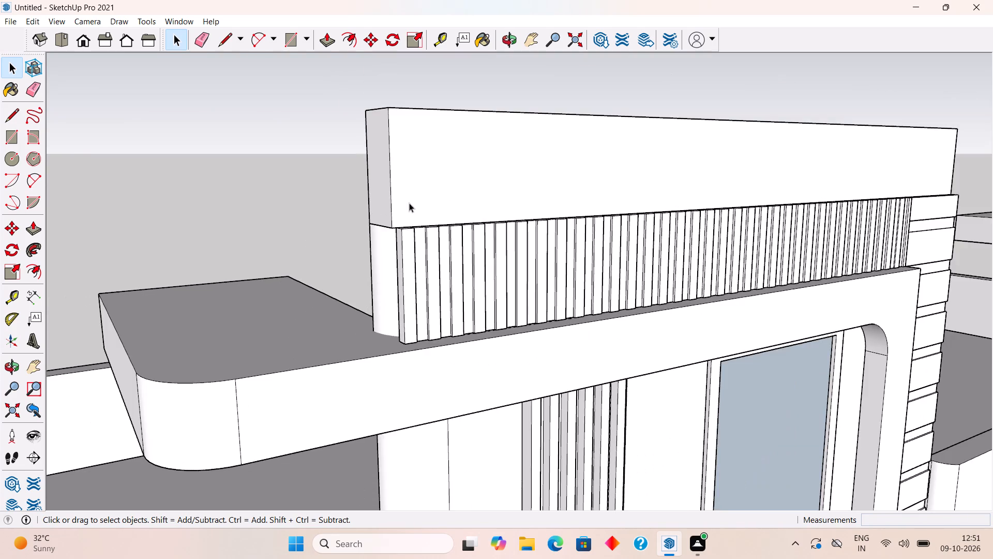
middle_click_drag(397, 245, 253, 246)
middle_click_drag(422, 161, 414, 354)
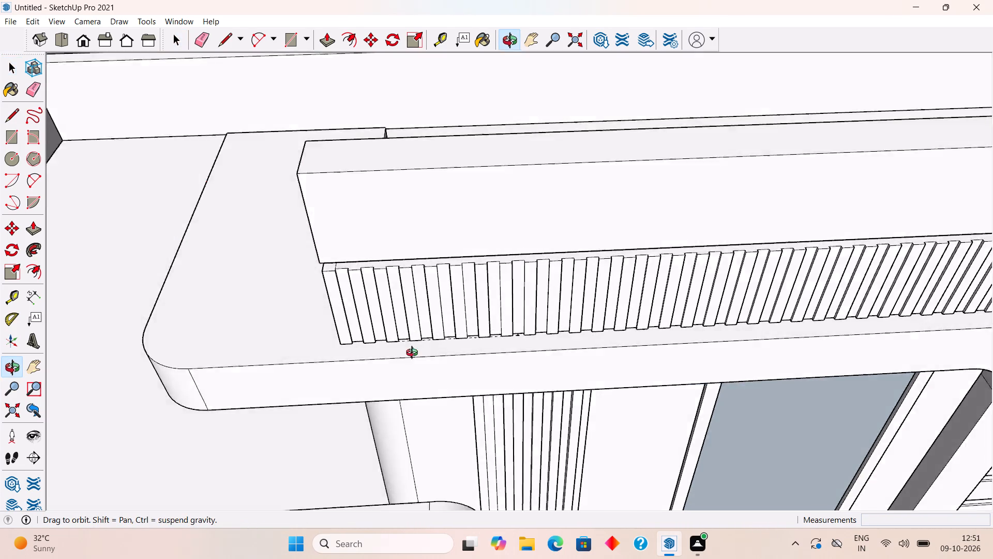
middle_click_drag(414, 354, 418, 396)
middle_click_drag(366, 266, 388, 339)
triple_click(391, 308)
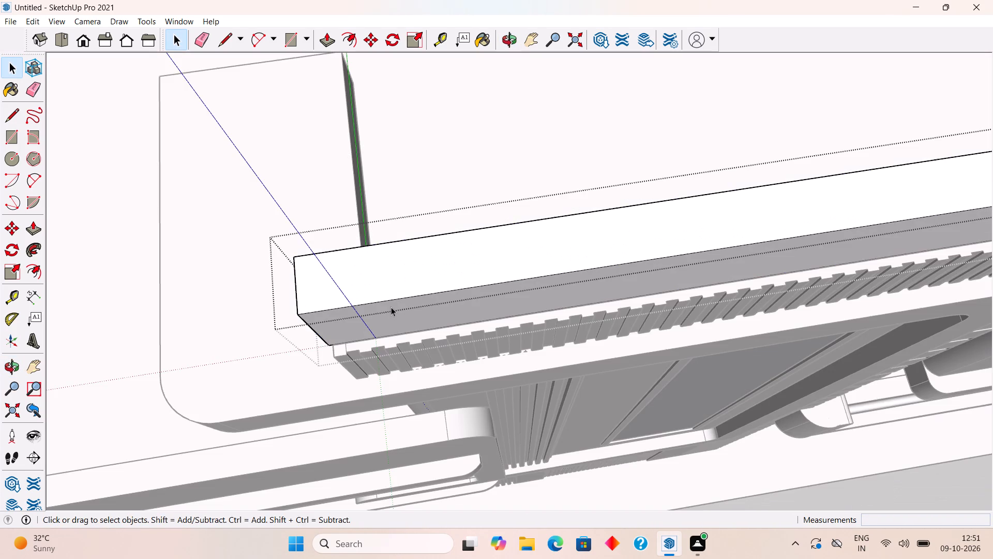
scroll(379, 305, "up", 5)
scroll(296, 297, "up", 1)
middle_click_drag(296, 297, 345, 295)
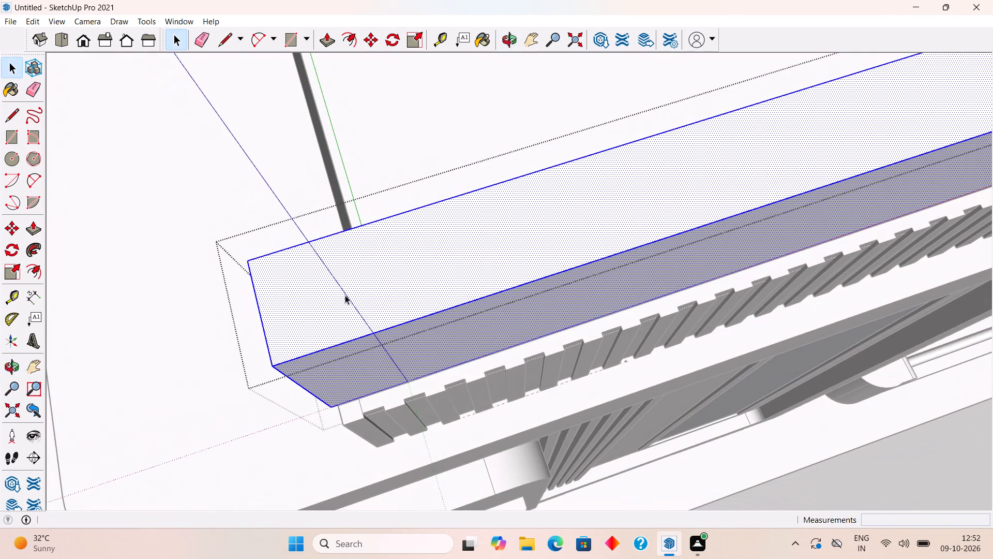
key("a")
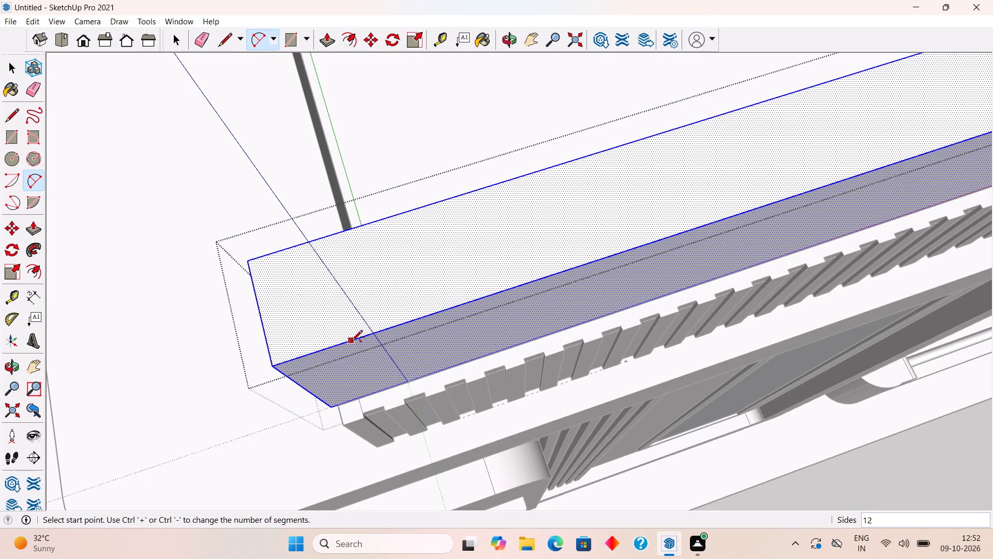
left_click(353, 340)
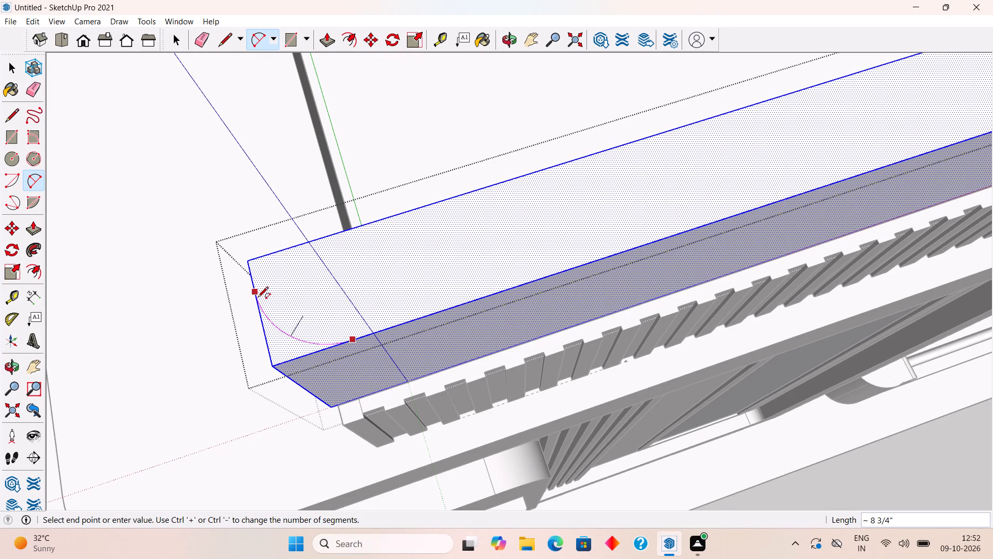
double_click(258, 298)
Push the corner piece outside the arc down 1' 6" to round the block's corner, and close the group.
key("p")
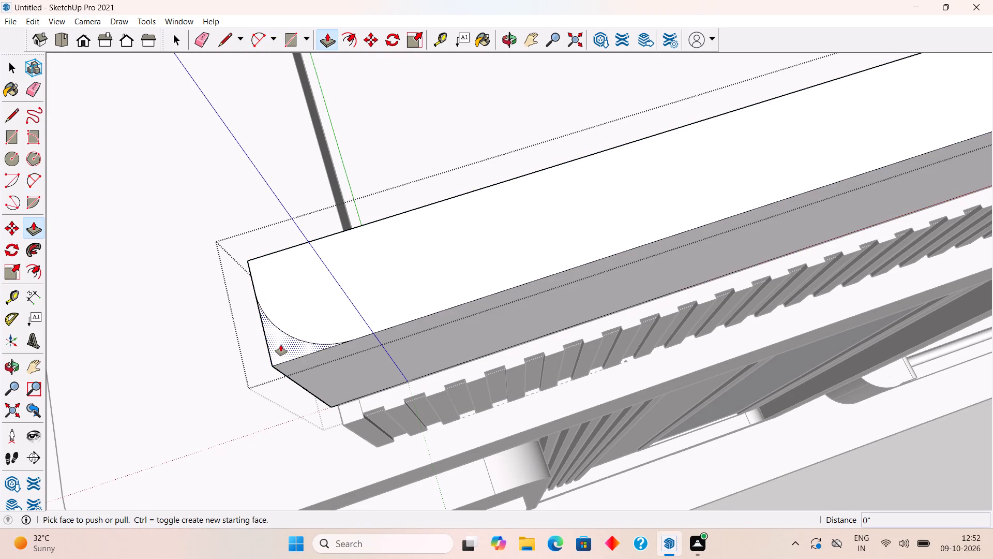
left_click(281, 345)
left_click(354, 393)
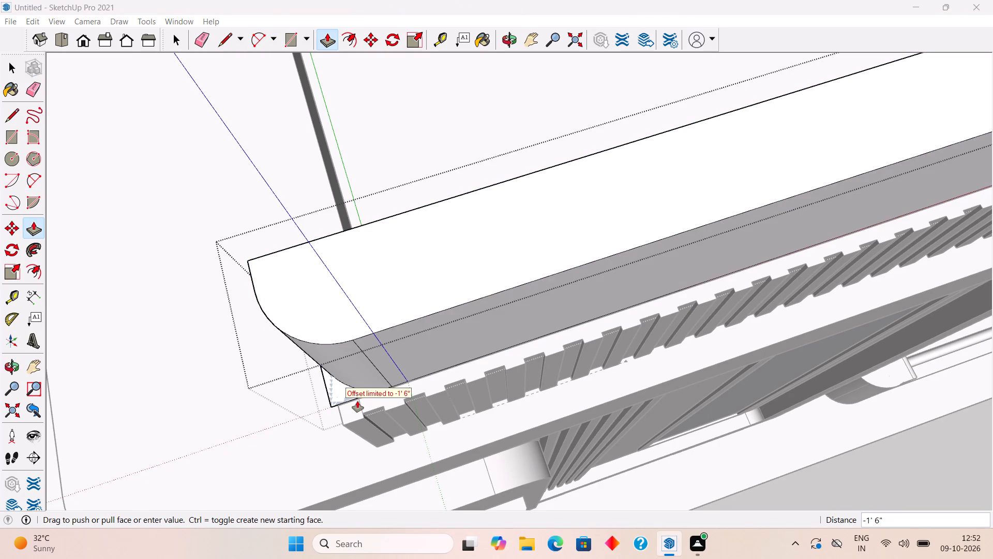
left_click(357, 401)
key("space")
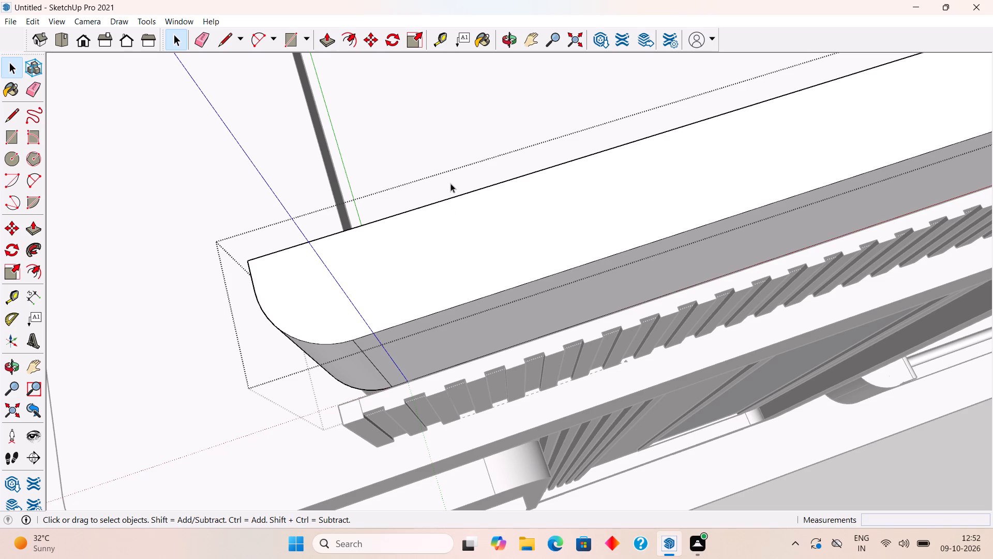
left_click(450, 183)
scroll(474, 384, "down", 11)
middle_click_drag(469, 380, 421, 245)
scroll(421, 244, "down", 11)
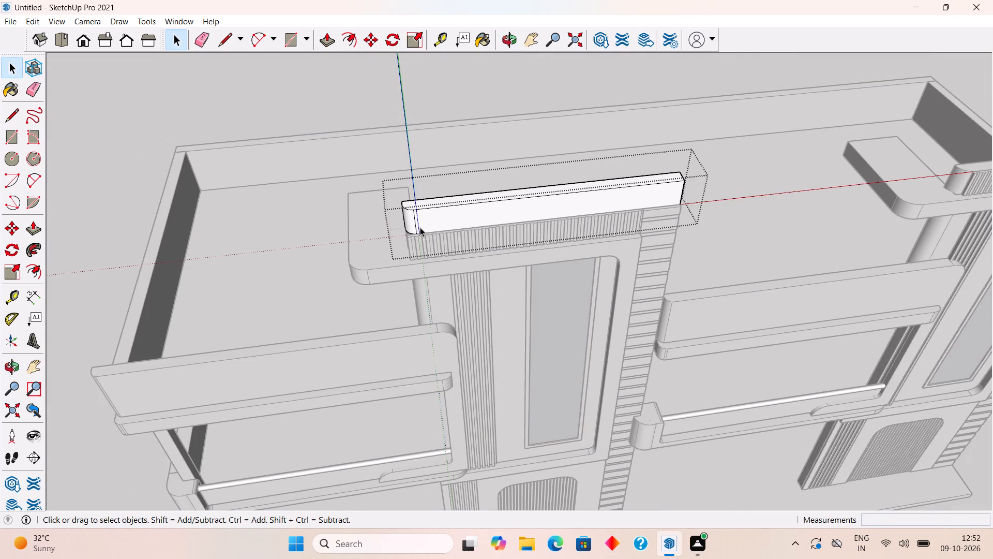
left_click(317, 63)
Select all the parapet block's geometry inside its group and move it about 1 7/8" forward over the slats.
scroll(478, 420, "down", 4)
middle_click_drag(504, 390, 484, 295)
scroll(485, 295, "up", 2)
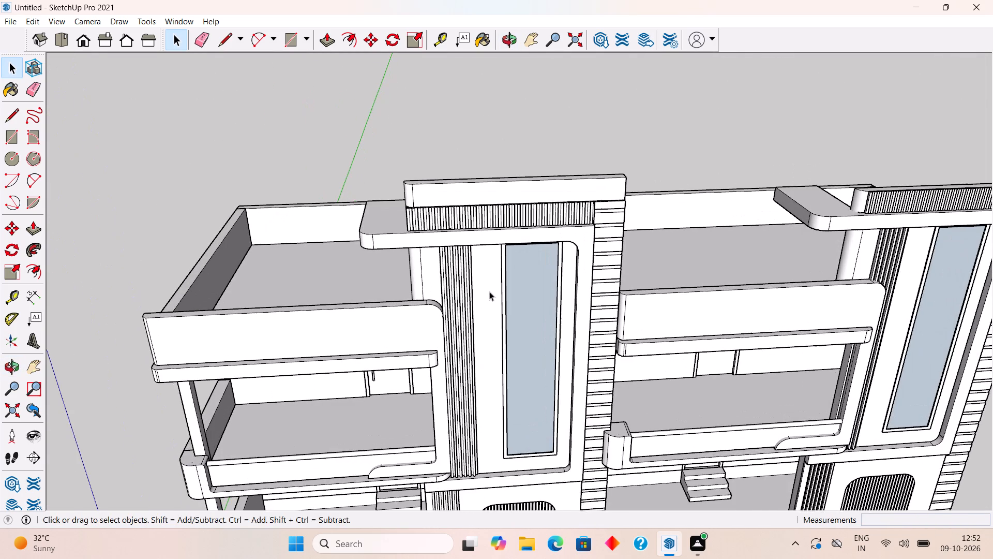
middle_click_drag(489, 305, 472, 246)
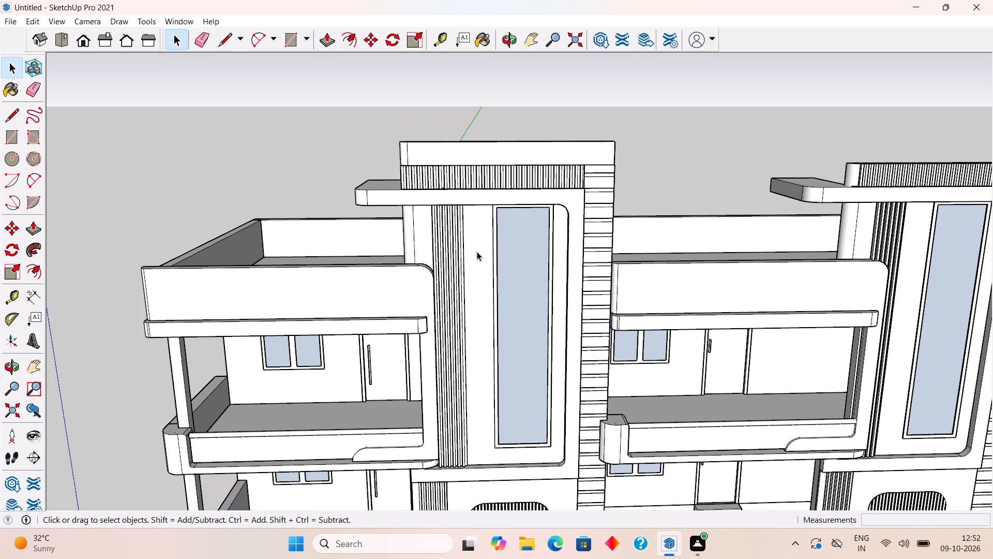
middle_click_drag(514, 219, 758, 326)
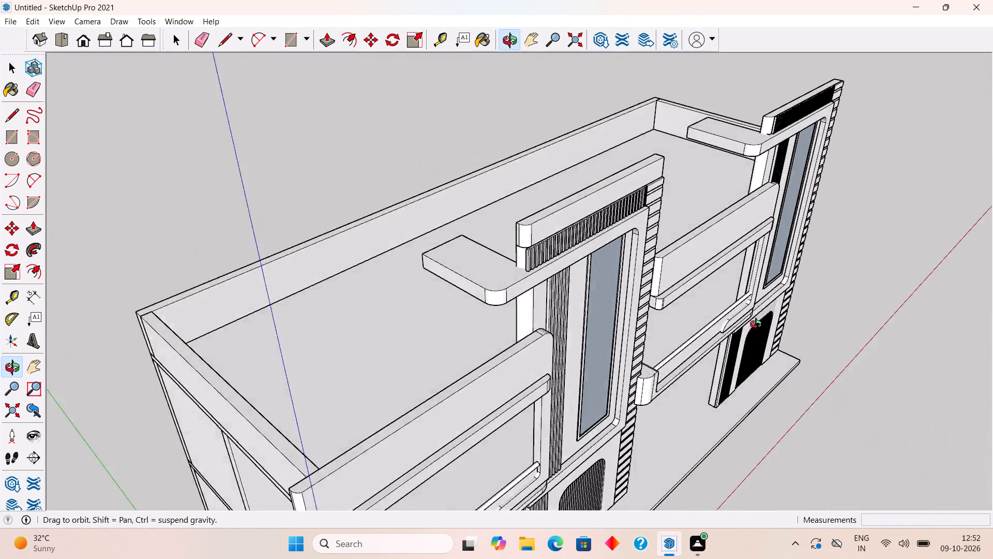
middle_click_drag(758, 326, 849, 344)
scroll(603, 270, "up", 3)
middle_click_drag(569, 258, 666, 275)
scroll(706, 255, "up", 4)
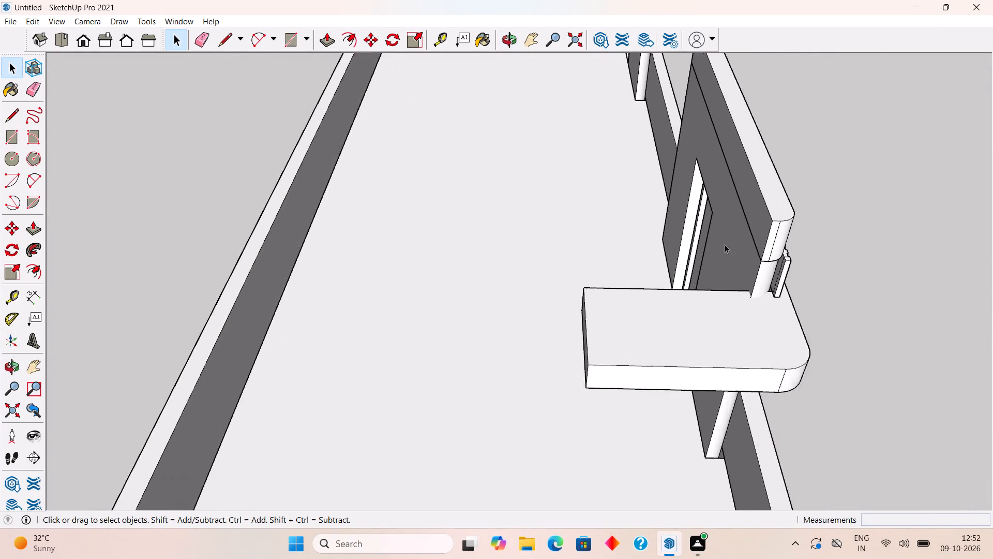
scroll(725, 244, "up", 1)
double_click(777, 238)
left_click(777, 238)
scroll(786, 263, "up", 6)
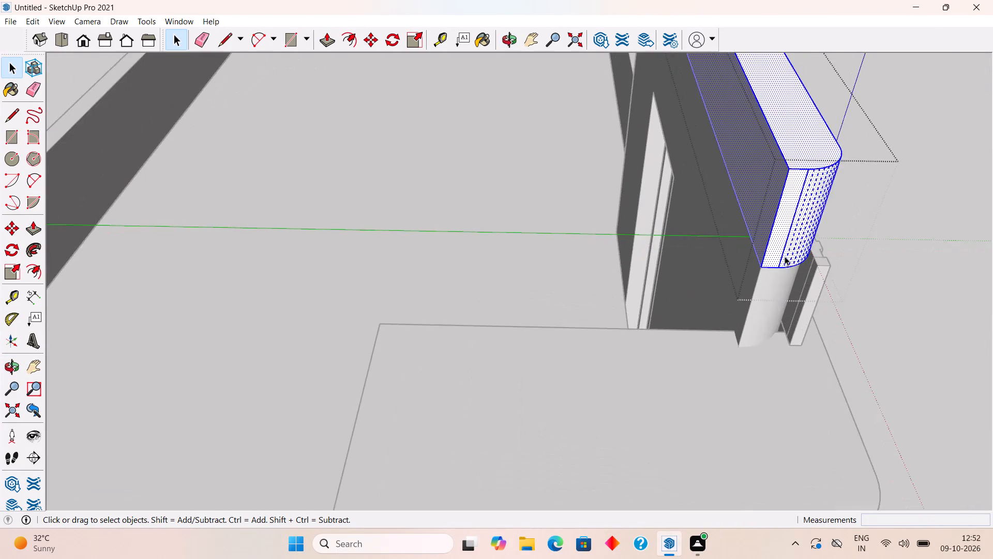
scroll(785, 256, "up", 16)
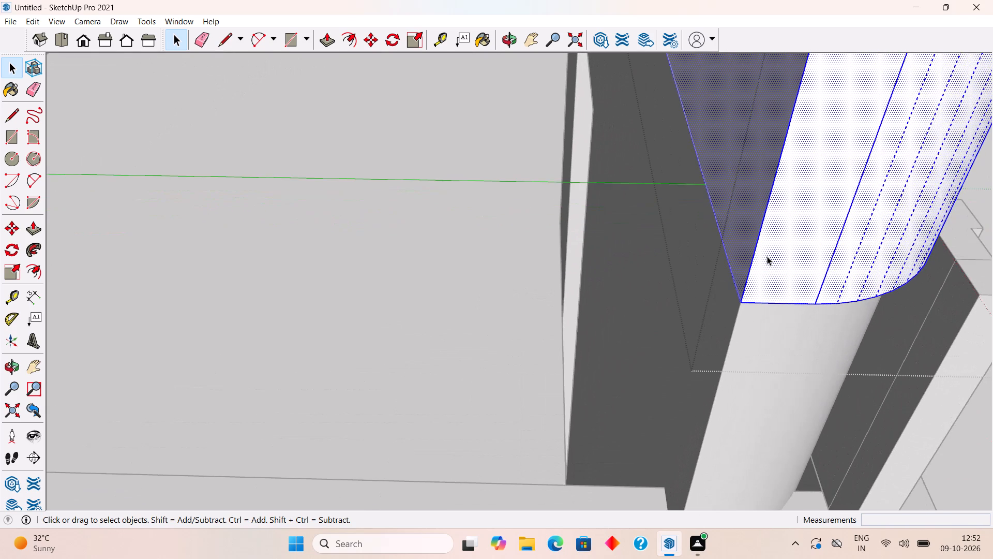
key("m")
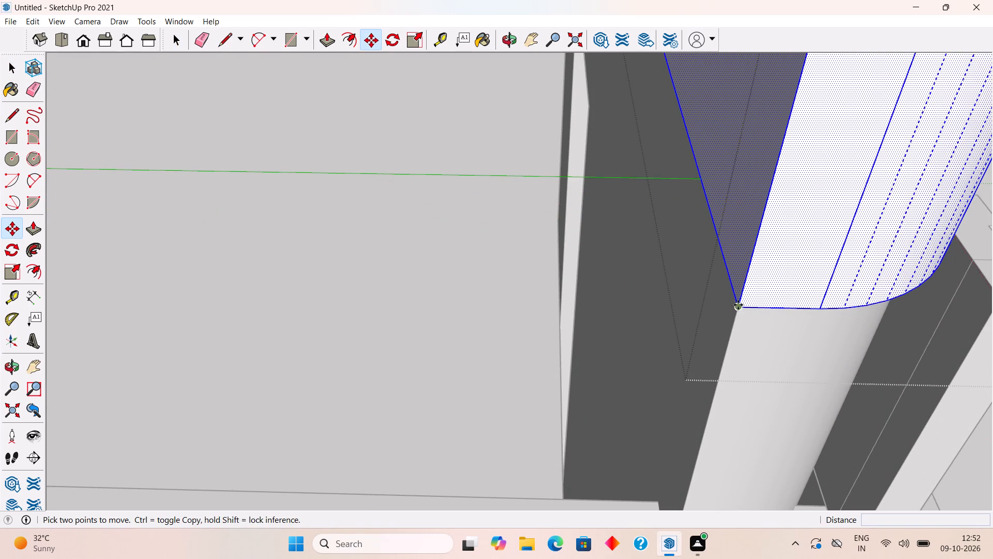
left_click(738, 305)
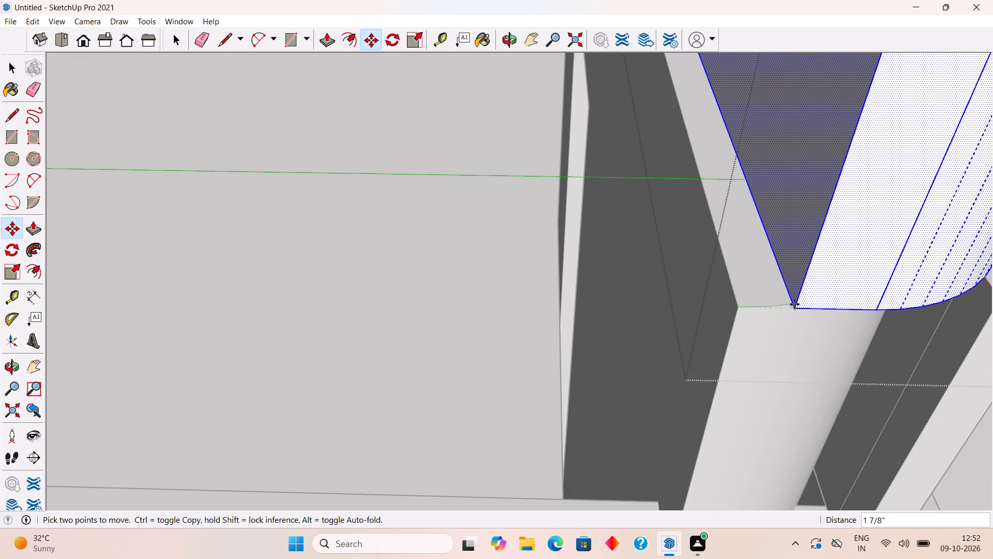
left_click(794, 304)
Pull the block's rear face back to the rear corner of the tower wall below, and close the group.
key("space")
left_click(805, 256)
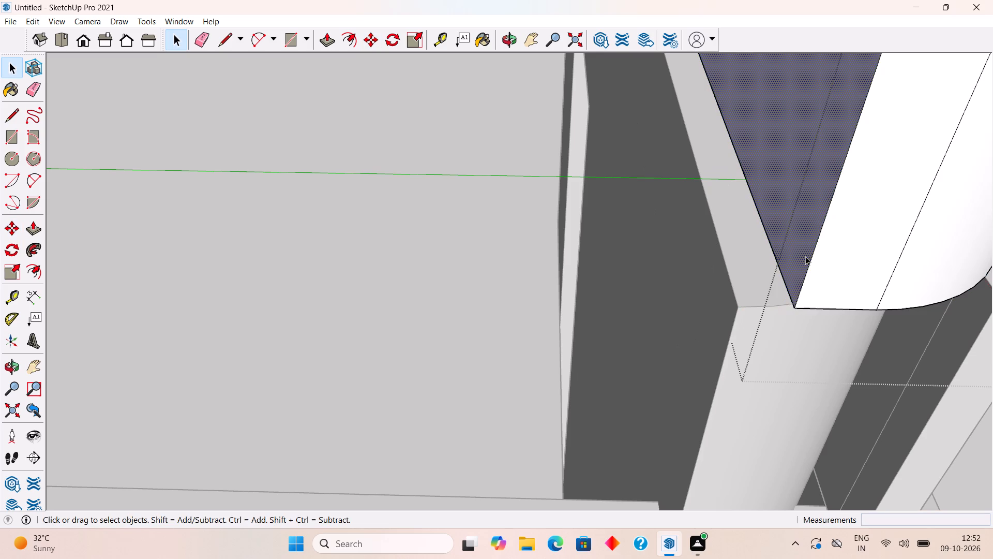
left_click(804, 248)
key("p")
left_click(804, 248)
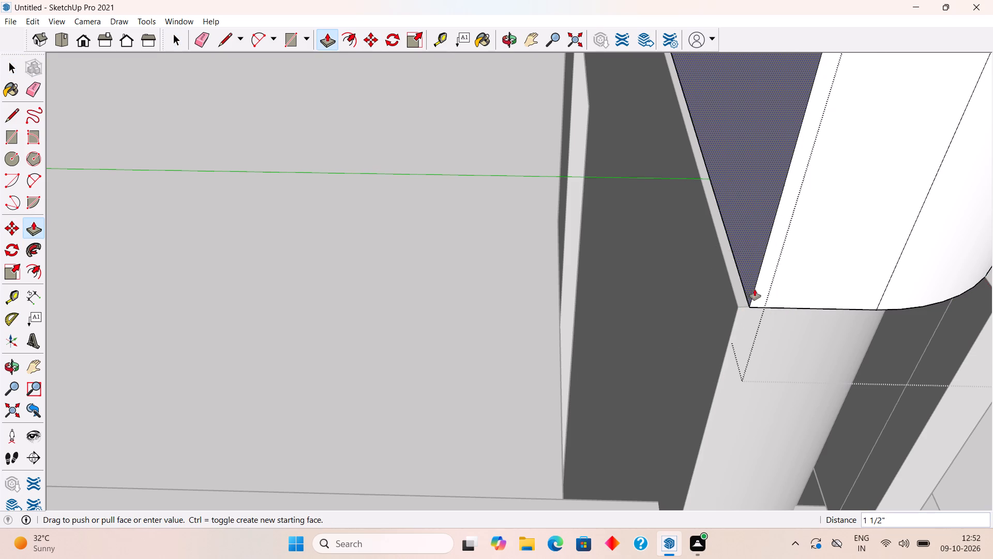
left_click(740, 312)
key("space")
scroll(742, 309, "down", 8)
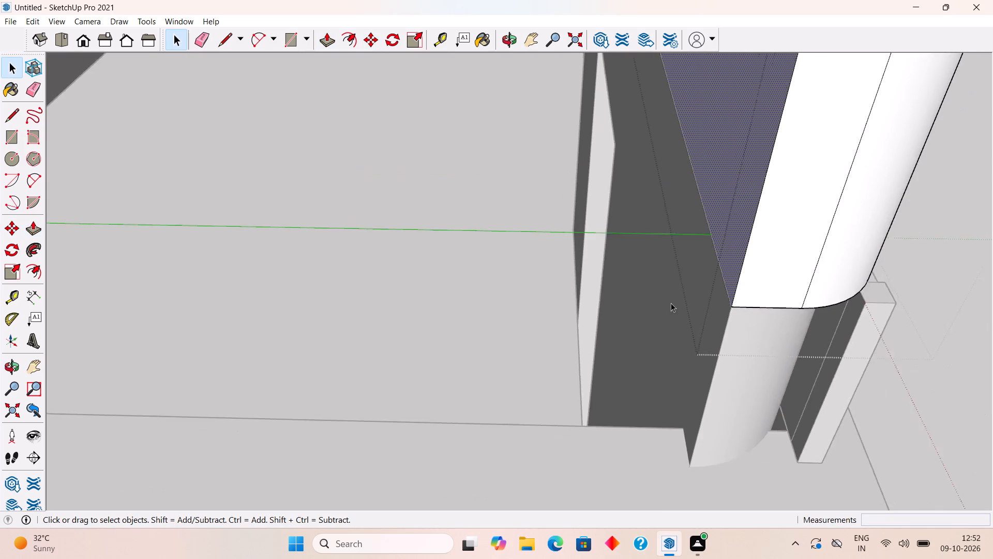
scroll(671, 303, "down", 8)
left_click(811, 287)
middle_click_drag(883, 294, 672, 290)
scroll(672, 290, "down", 5)
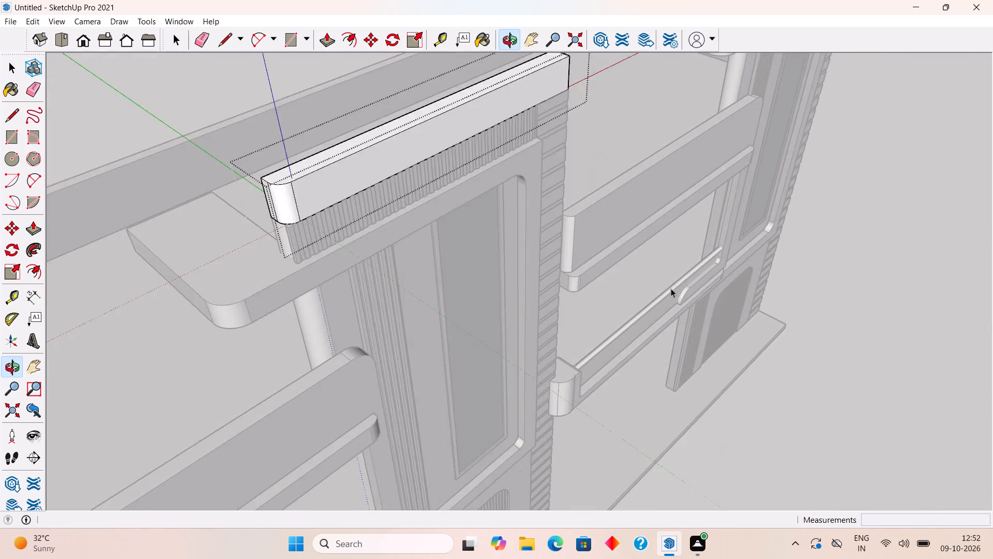
scroll(671, 288, "down", 5)
left_click(775, 360)
Scale the vertical slat strip at the top of the second tower lengthwise by about 1.11 toward the projecting slab.
middle_click_drag(626, 377, 427, 246)
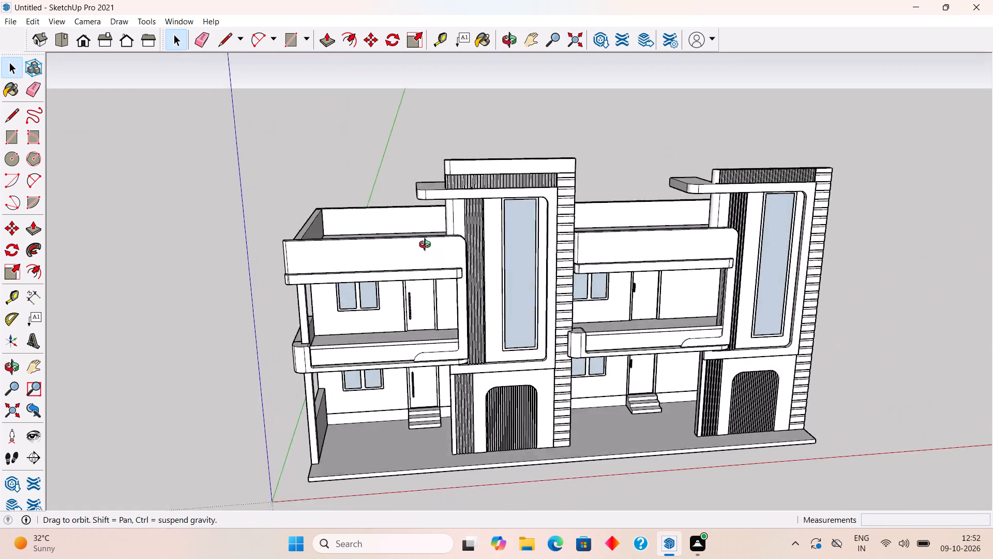
middle_click_drag(427, 246, 460, 292)
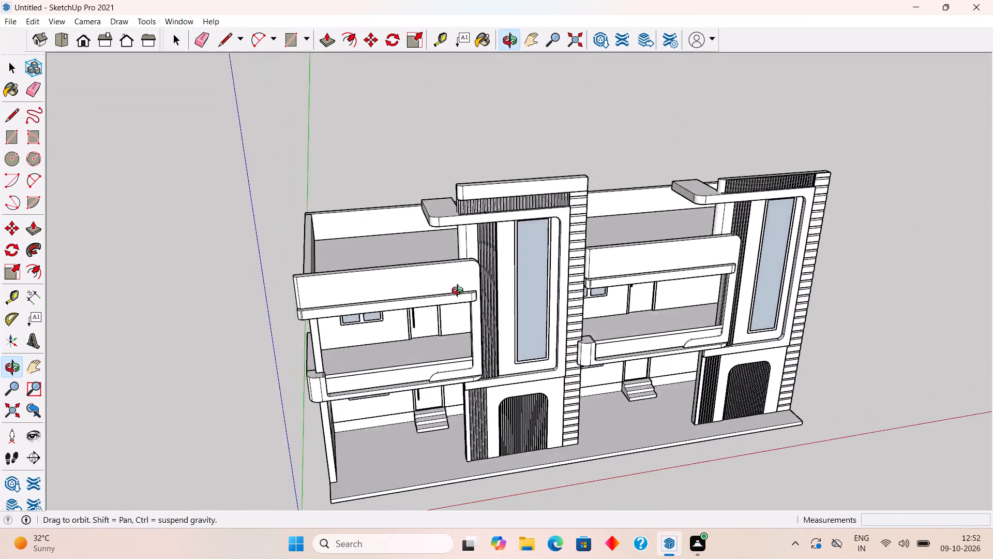
middle_click_drag(460, 292, 385, 248)
left_click(357, 166)
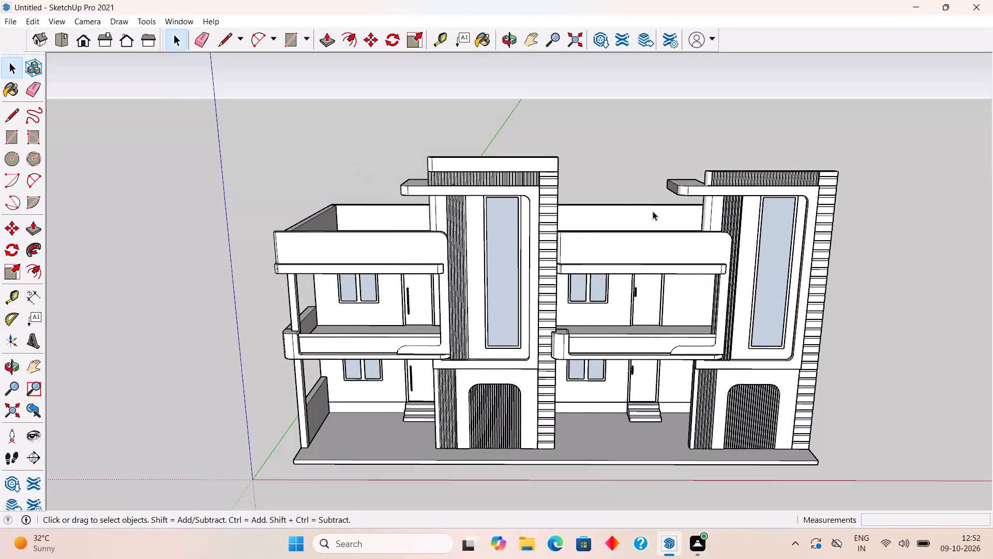
scroll(788, 201, "up", 3)
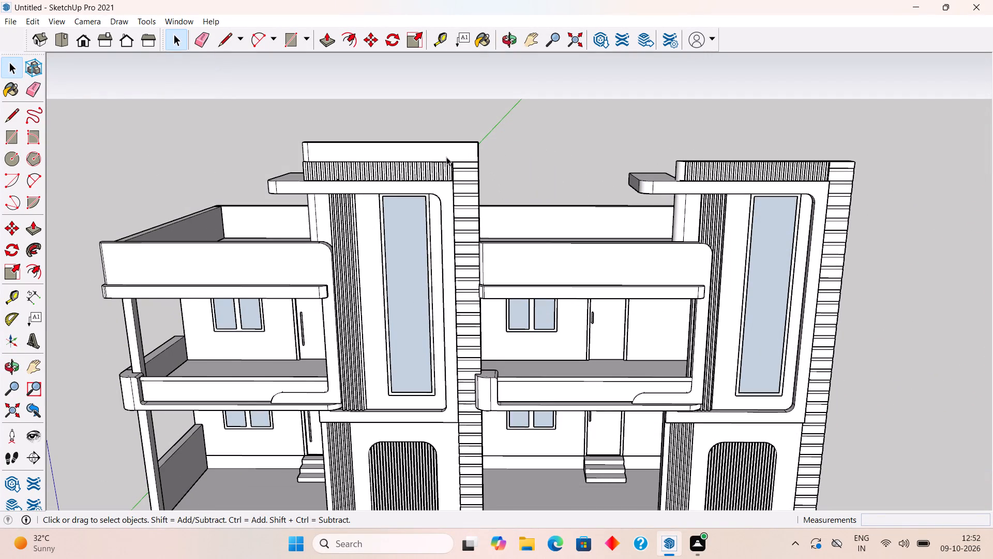
scroll(689, 181, "up", 8)
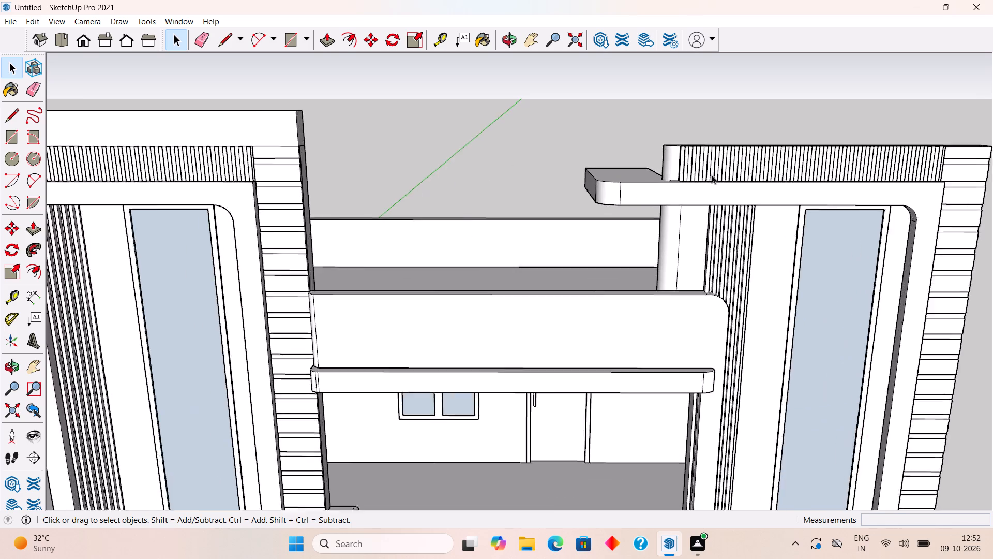
scroll(712, 175, "up", 7)
middle_click_drag(684, 155, 687, 217)
scroll(693, 238, "up", 4)
left_click(693, 237)
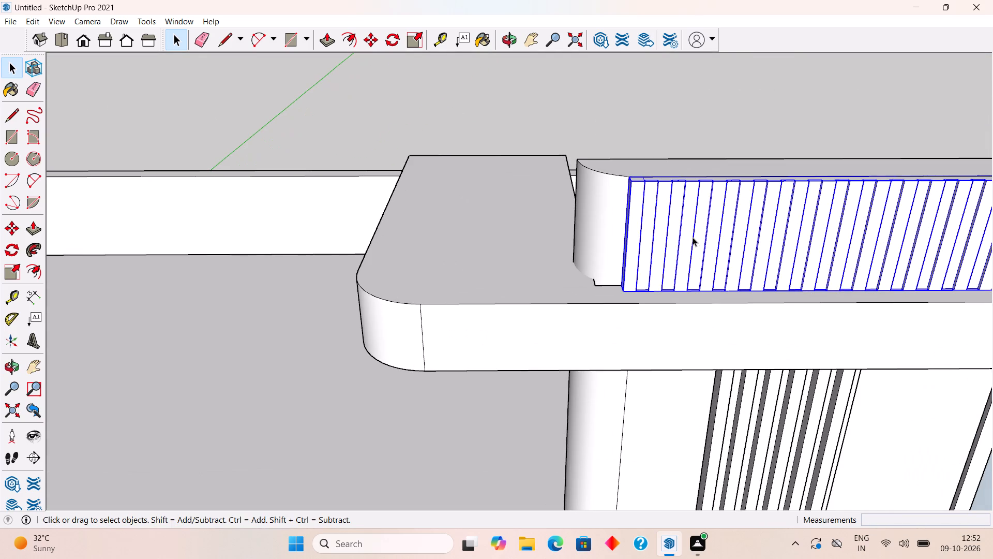
middle_click_drag(457, 237, 605, 276)
scroll(613, 217, "up", 6)
middle_click_drag(619, 217, 769, 210)
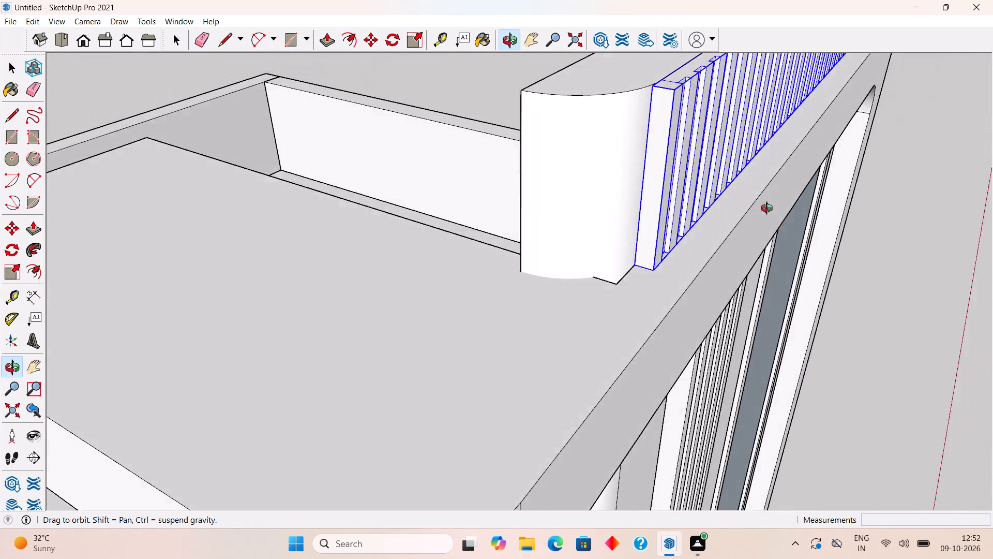
middle_click_drag(769, 210, 779, 207)
key("s")
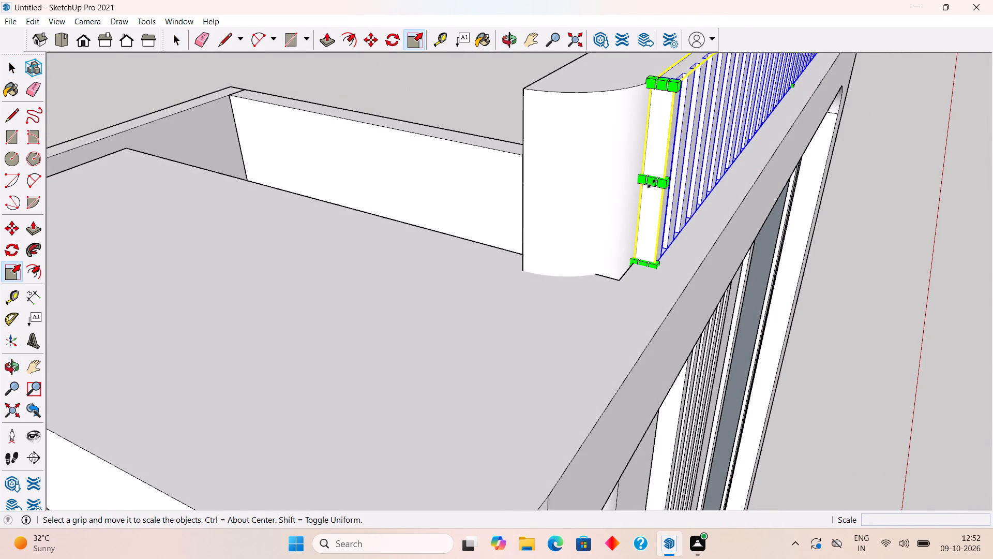
left_click(653, 180)
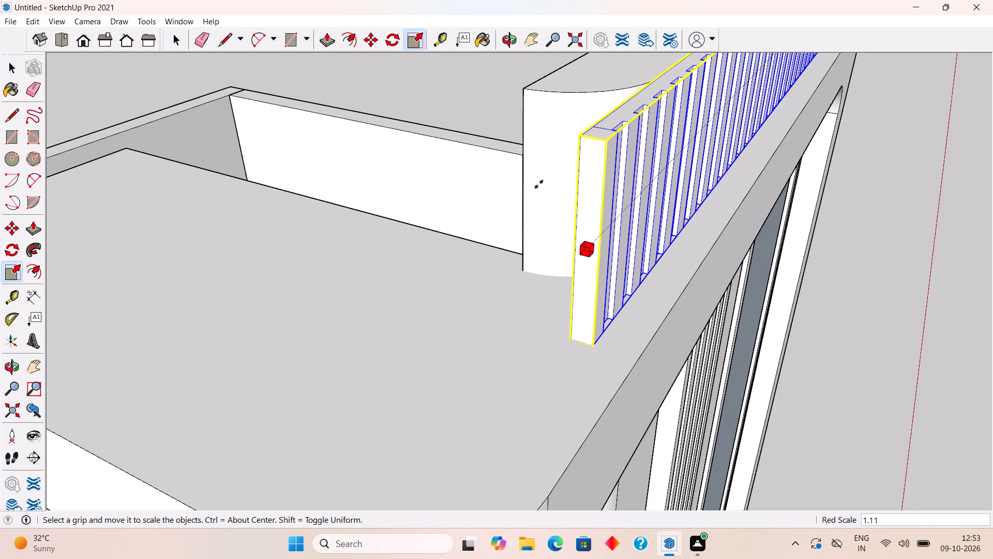
left_click(538, 184)
key("space")
scroll(538, 184, "down", 20)
scroll(538, 184, "down", 14)
left_click(675, 236)
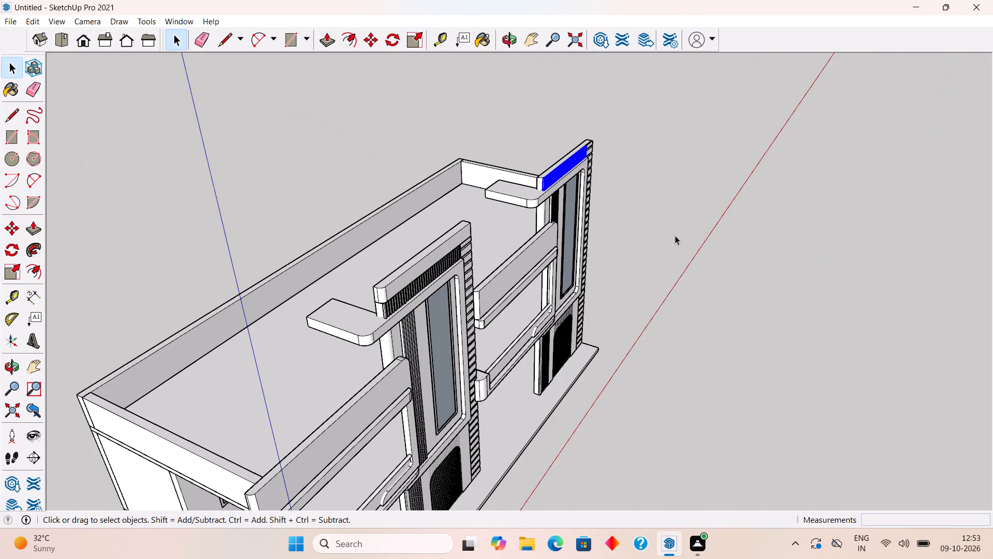
Copy the first tower's rounded parapet block about 29' 11 15/16" along the red axis onto the top of the second tower.
scroll(454, 267, "up", 5)
left_click(408, 259)
key("m")
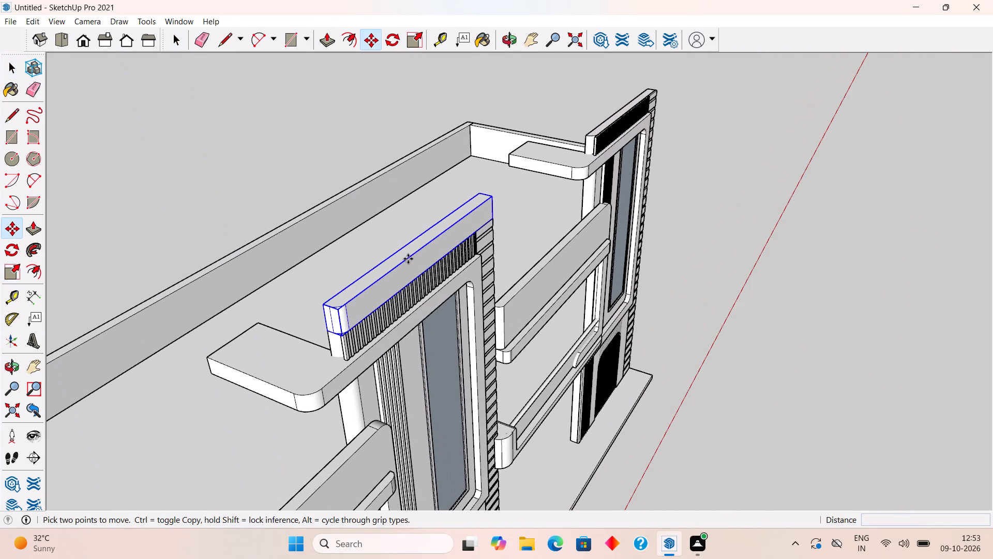
left_click(408, 259)
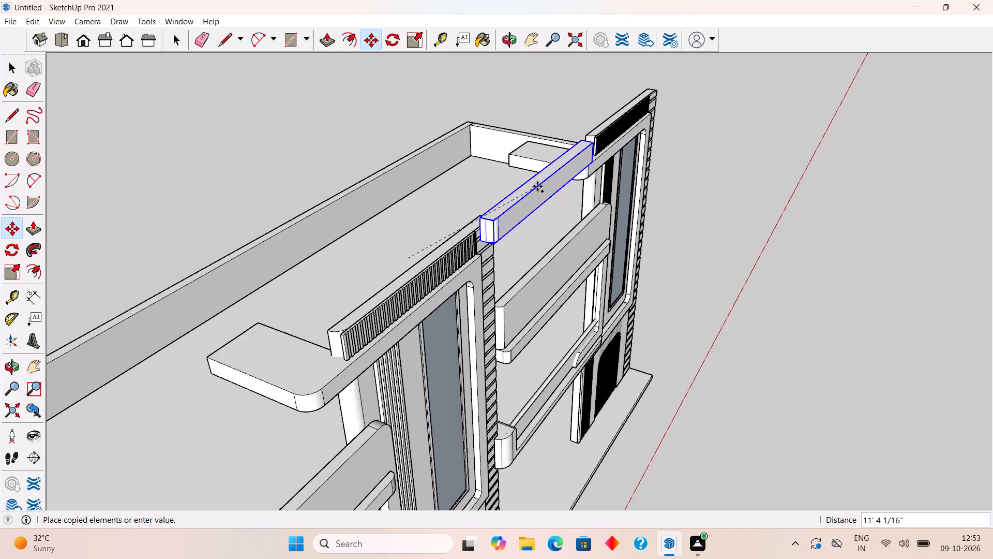
scroll(537, 186, "down", 6)
middle_click_drag(514, 203, 202, 271)
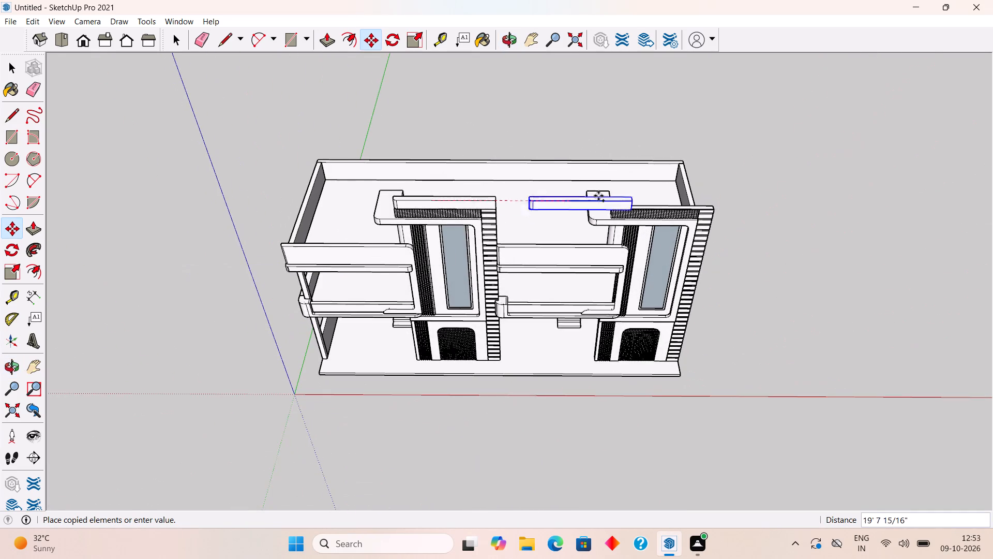
scroll(621, 197, "up", 8)
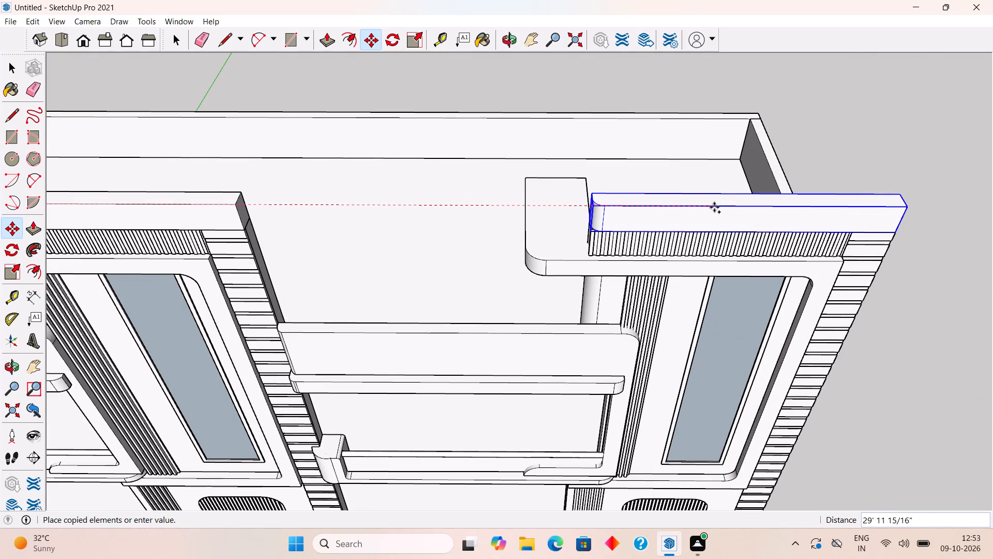
left_click(714, 207)
Move the copied parapet block about 3/16" so its lower front outer corner meets the second tower's corner.
middle_click_drag(819, 234, 504, 123)
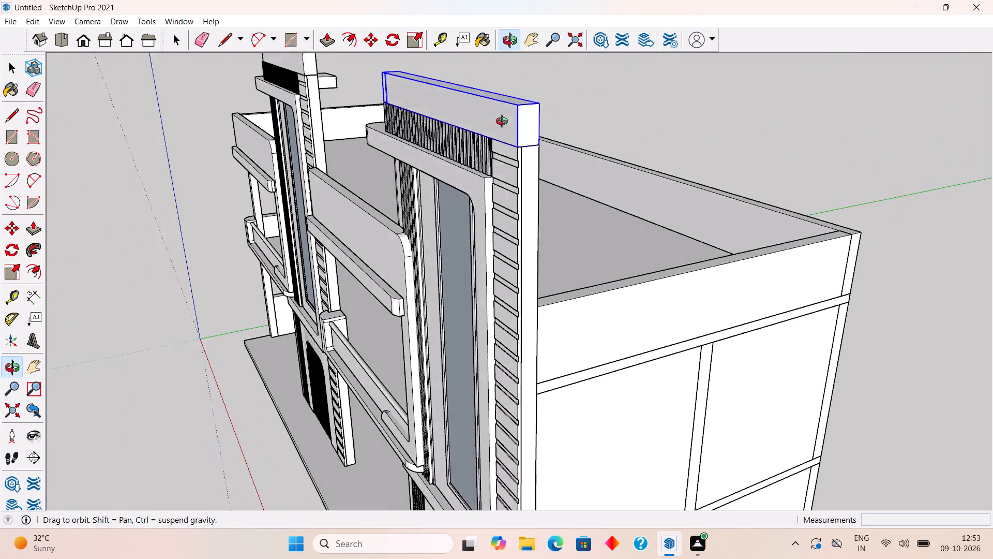
middle_click_drag(504, 123, 498, 127)
scroll(525, 178, "up", 9)
scroll(453, 153, "down", 3)
middle_click_drag(441, 141, 347, 188)
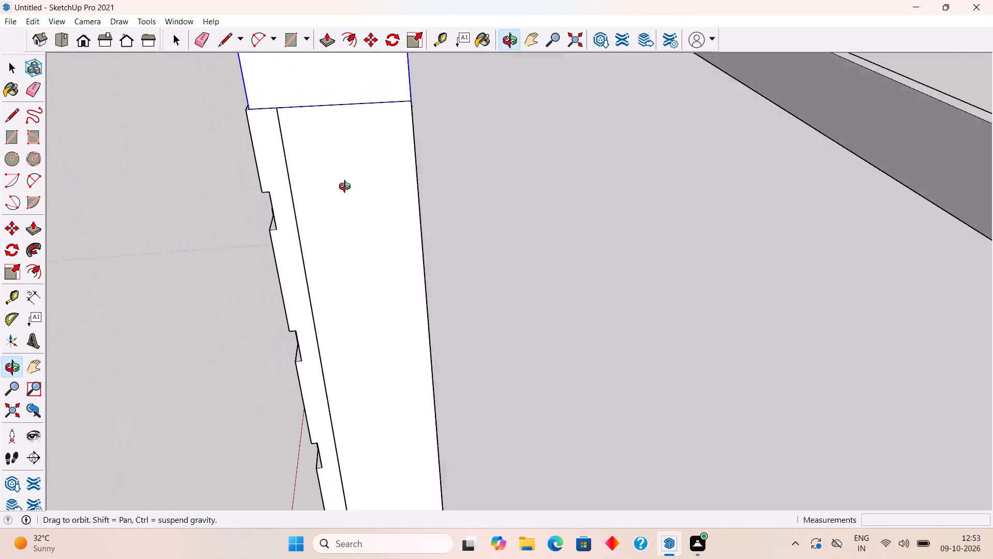
middle_click_drag(347, 188, 432, 302)
scroll(326, 292, "up", 4)
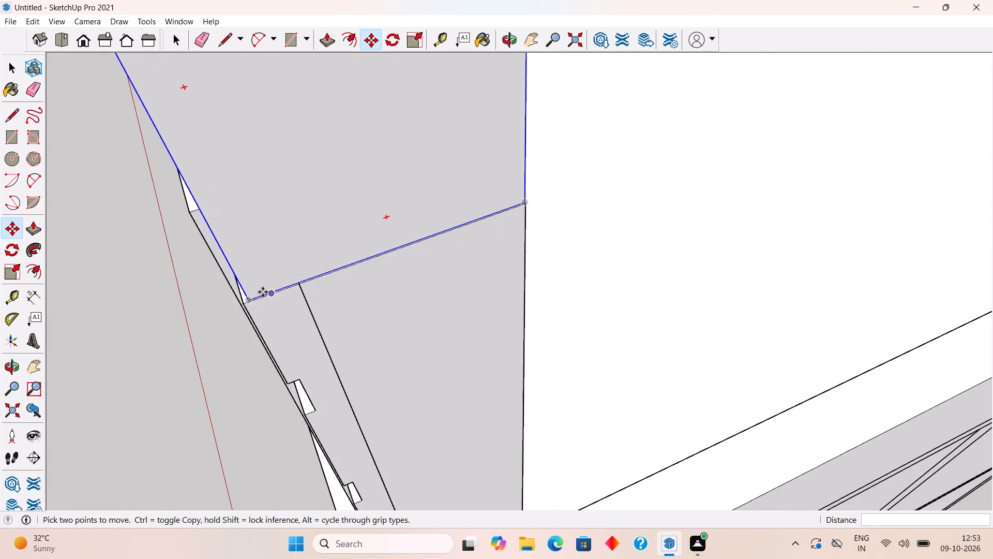
scroll(263, 292, "up", 7)
middle_click_drag(261, 287, 319, 270)
scroll(279, 344, "up", 5)
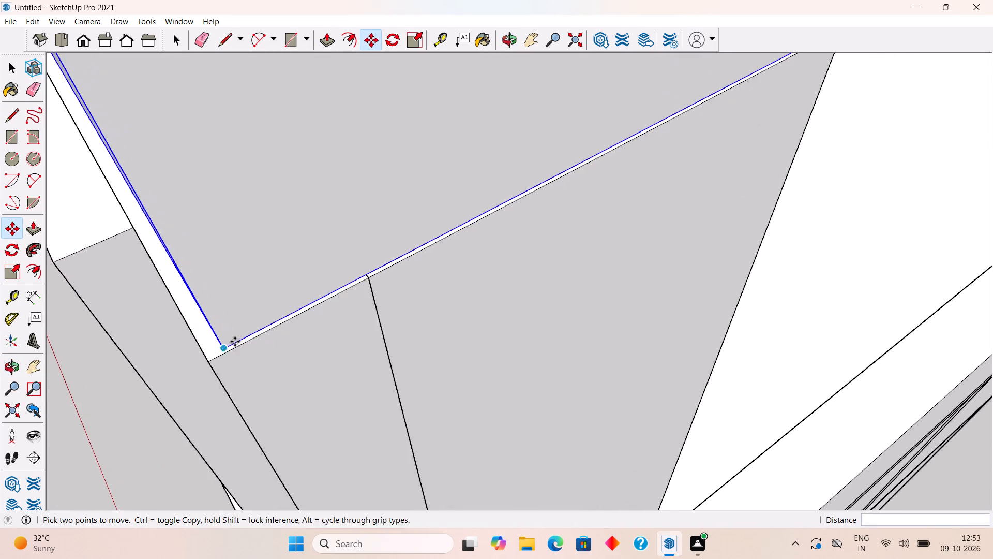
middle_click_drag(242, 336, 328, 295)
scroll(328, 305, "down", 3)
left_click(257, 384)
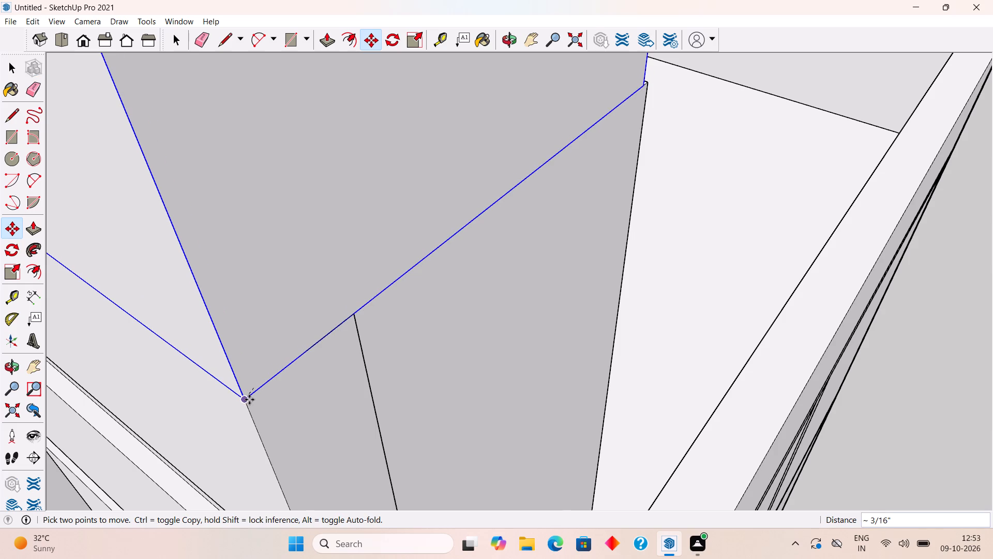
left_click(249, 400)
Shift the copied block 3/16" so its lower rear outer corner meets the tower wall's rear corner, and deselect it.
scroll(261, 400, "down", 18)
scroll(262, 397, "up", 1)
scroll(262, 397, "down", 1)
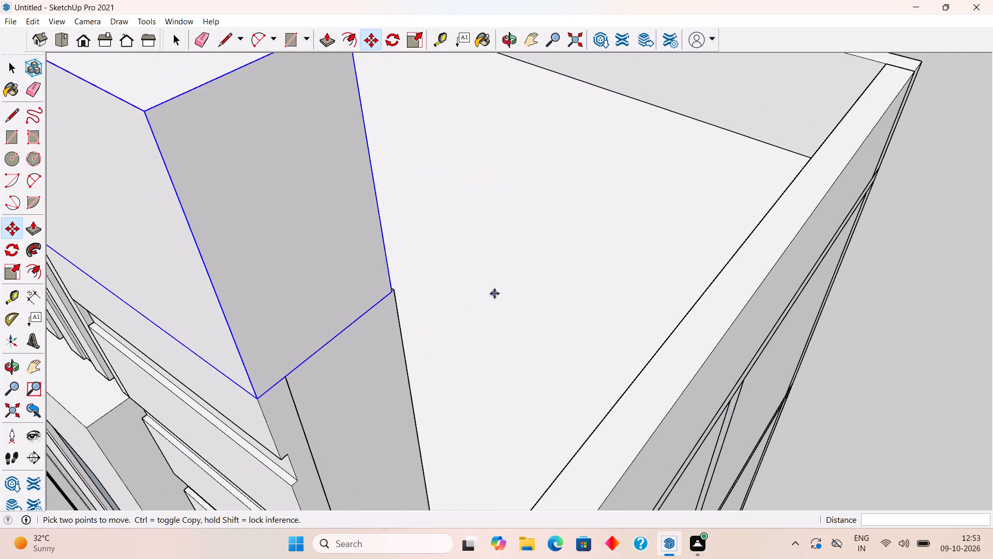
middle_click_drag(494, 293, 462, 285)
scroll(462, 285, "down", 9)
middle_click_drag(476, 297, 359, 343)
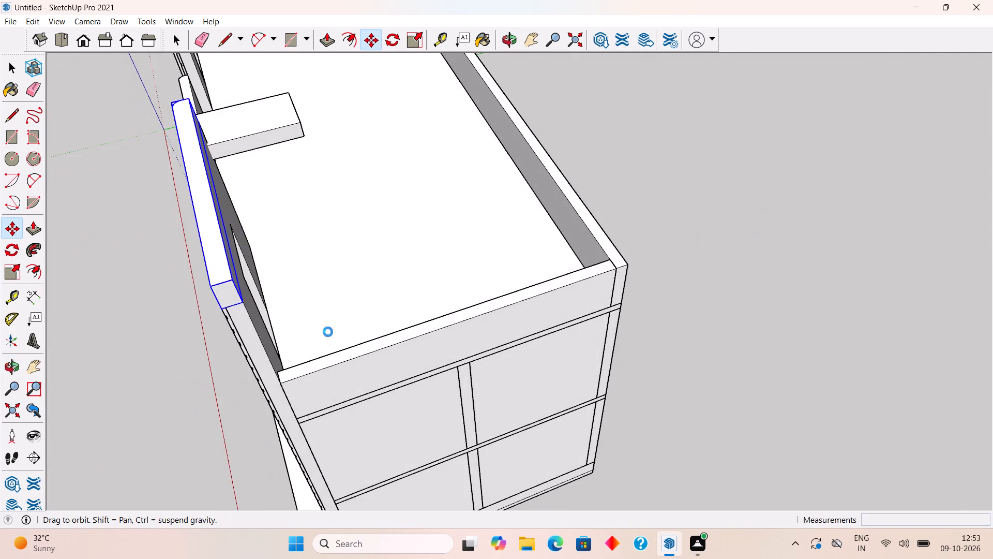
scroll(201, 287, "up", 7)
scroll(612, 345, "down", 3)
scroll(711, 376, "down", 9)
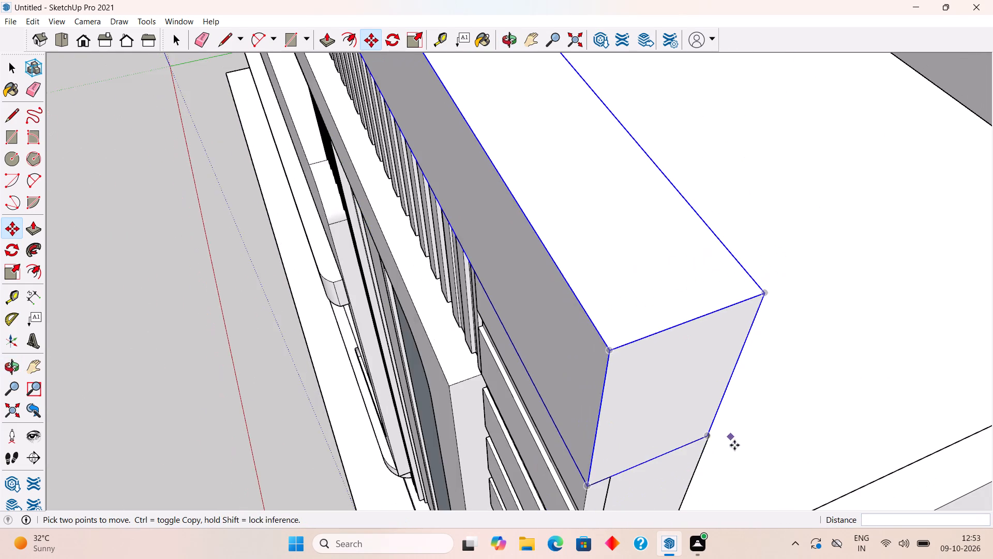
scroll(720, 463, "up", 6)
scroll(631, 430, "down", 5)
middle_click_drag(513, 399, 433, 323)
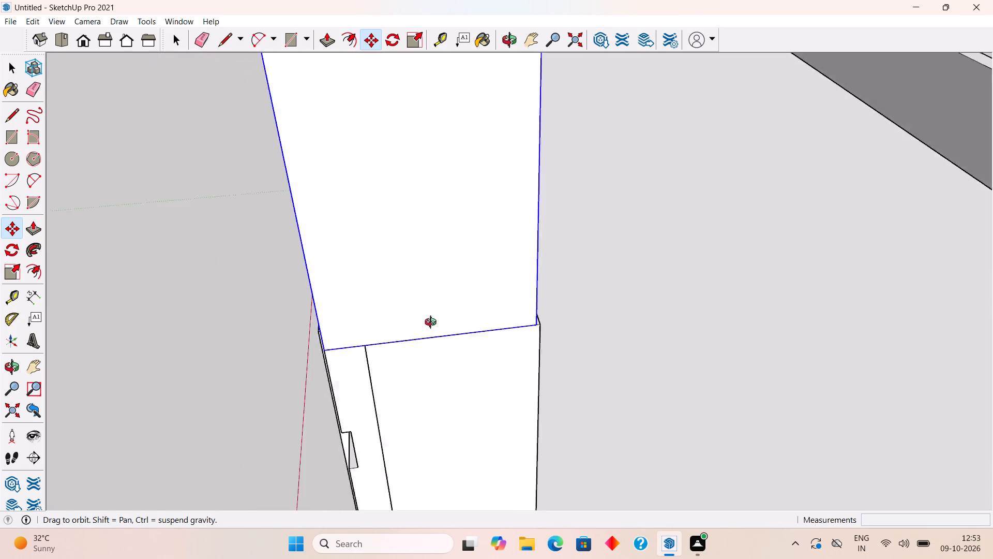
middle_click_drag(433, 323, 350, 304)
scroll(552, 316, "up", 5)
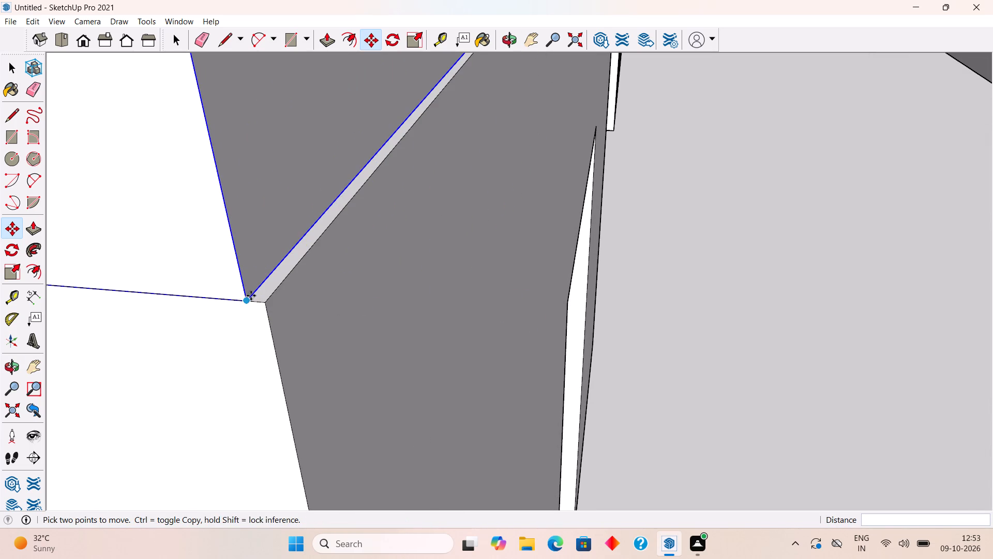
left_click(250, 300)
left_click(261, 302)
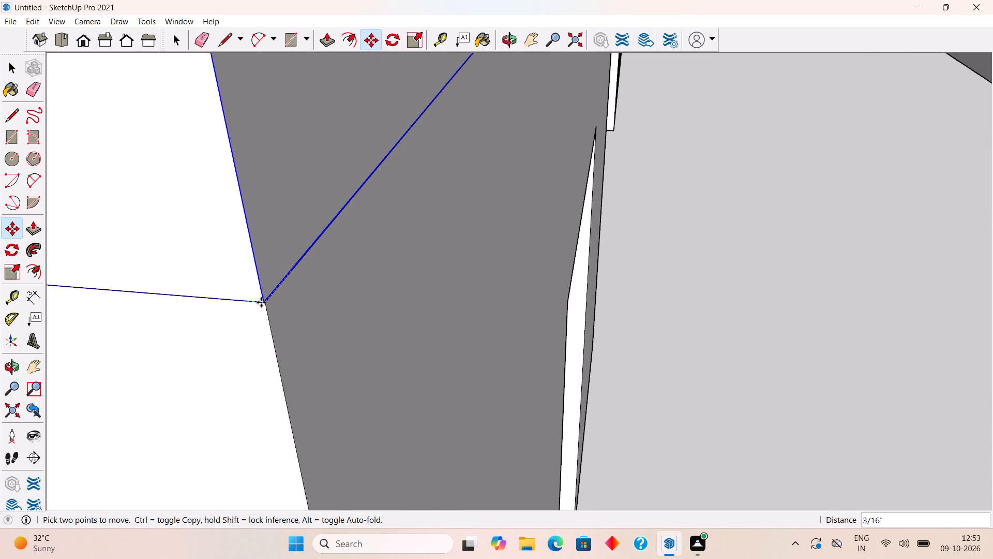
key("space")
scroll(262, 303, "down", 20)
scroll(262, 303, "down", 16)
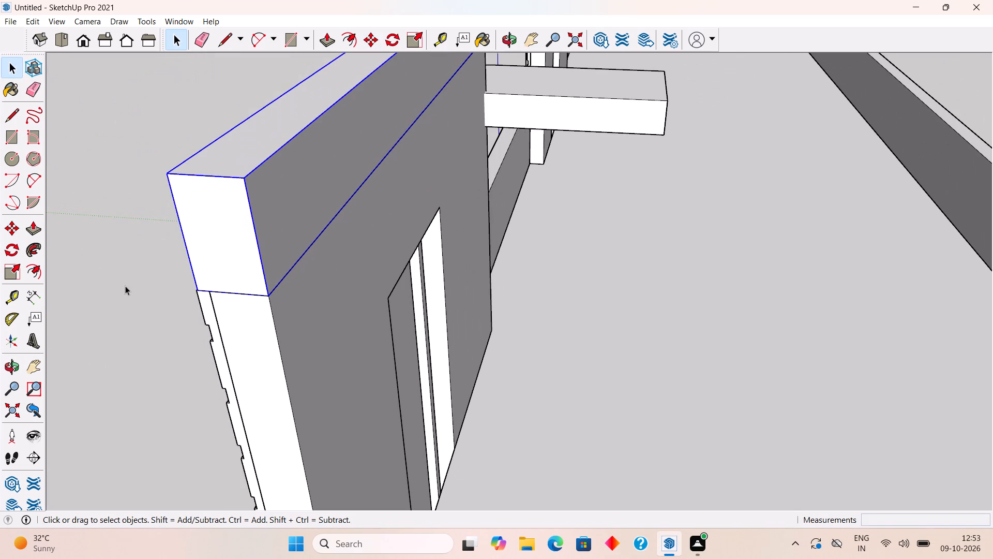
left_click(125, 286)
Examine both towers from the front and side, and the roof terrace with the tower walls and projecting slabs from behind.
middle_click_drag(198, 292, 606, 265)
scroll(606, 265, "down", 14)
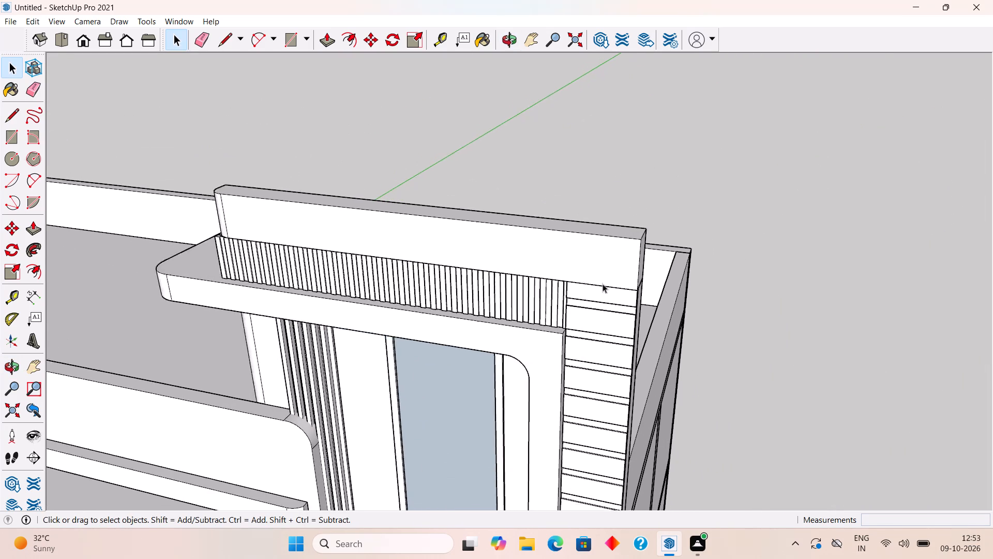
scroll(603, 284, "down", 2)
middle_click_drag(614, 286, 701, 218)
scroll(701, 218, "down", 4)
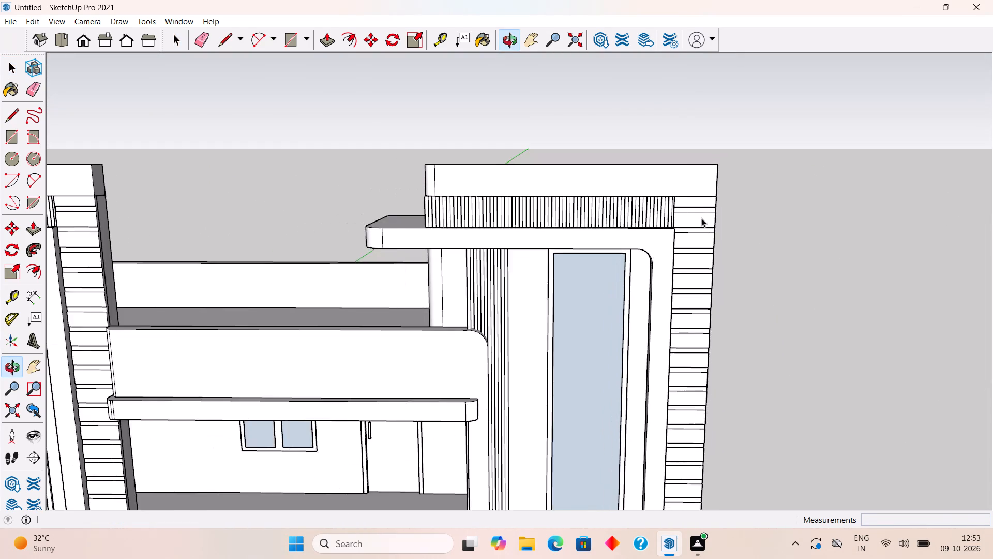
scroll(701, 218, "down", 6)
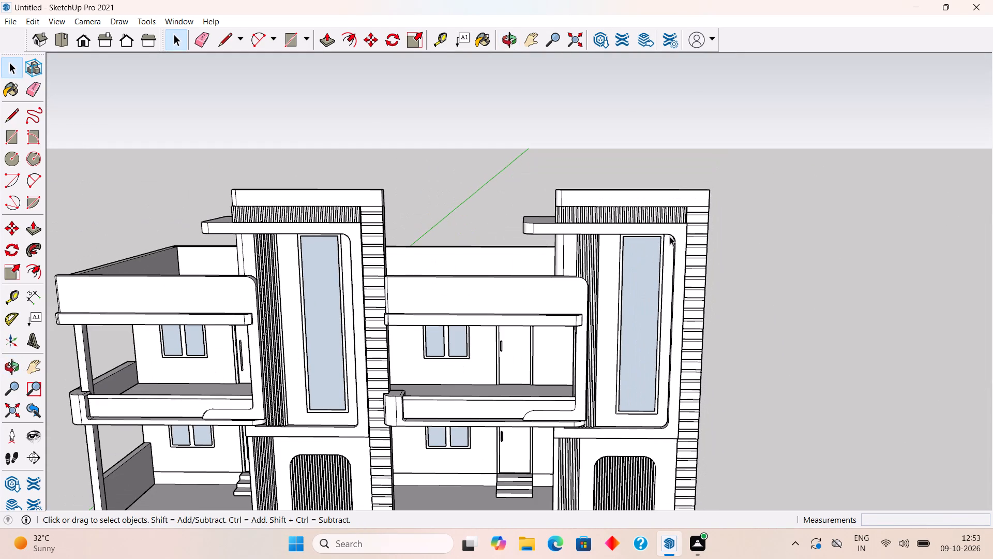
middle_click_drag(236, 239, 432, 326)
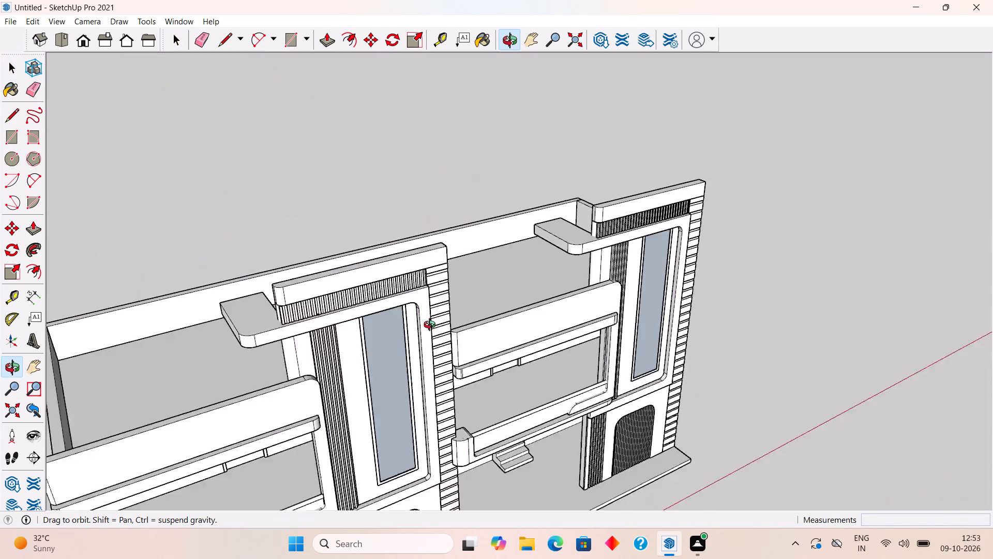
middle_click_drag(432, 326, 389, 234)
scroll(381, 228, "down", 3)
middle_click_drag(453, 274, 379, 248)
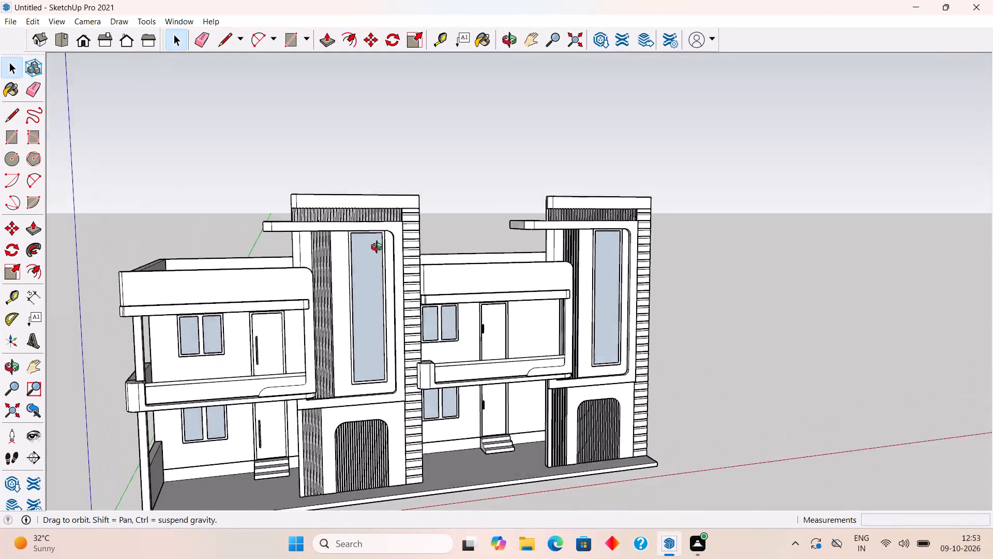
middle_click_drag(379, 248, 308, 244)
middle_click_drag(496, 302, 310, 317)
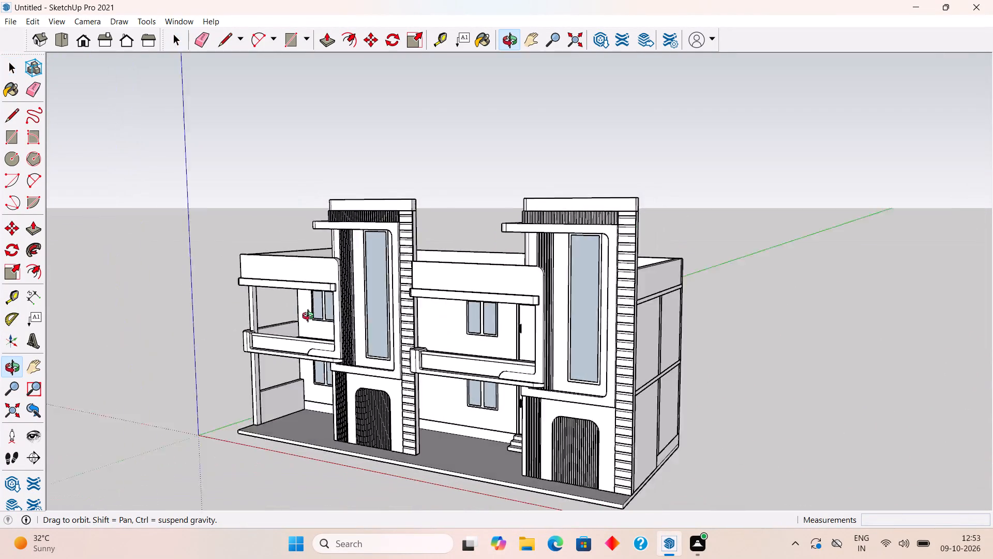
middle_click_drag(310, 317, 59, 344)
middle_click_drag(552, 253, 338, 332)
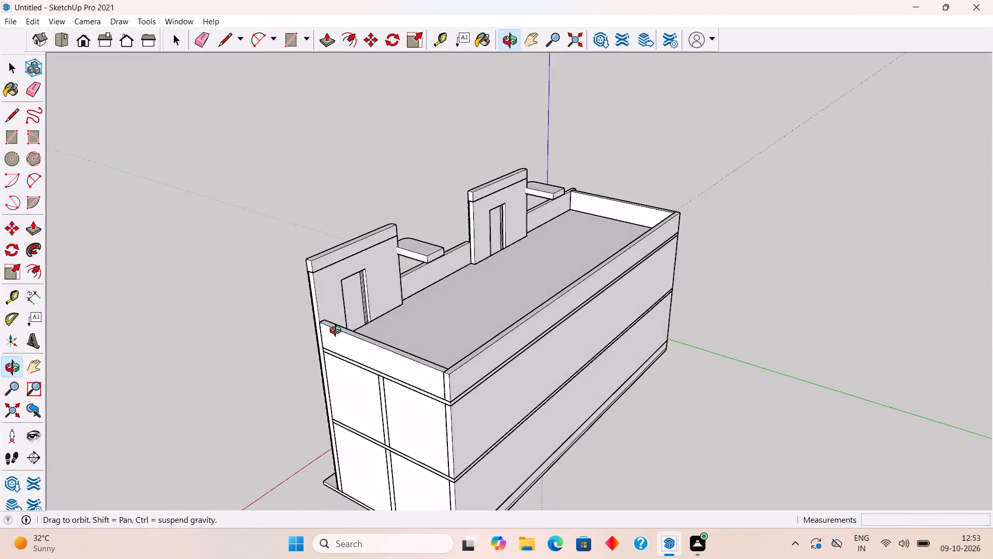
middle_click_drag(338, 332, 291, 326)
middle_click_drag(406, 273, 286, 378)
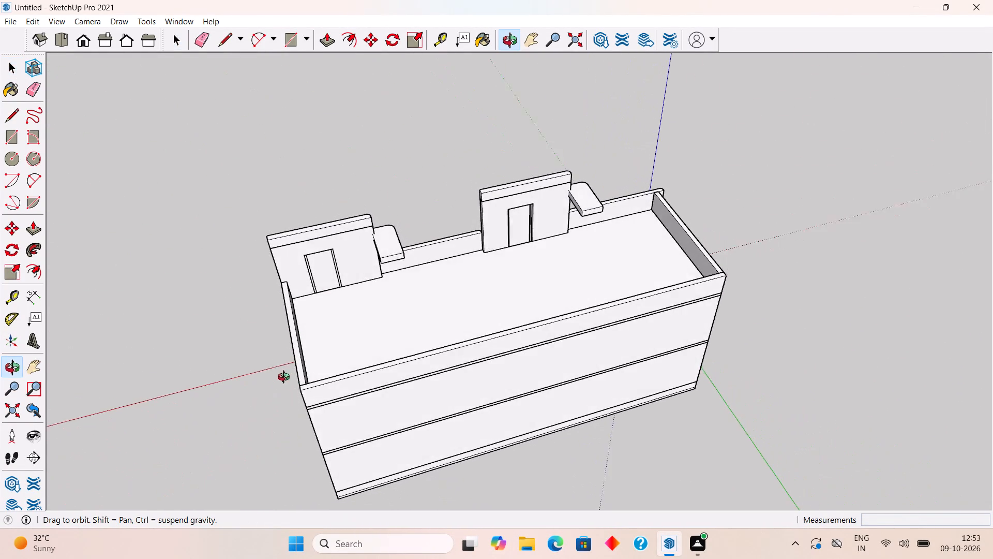
middle_click_drag(286, 378, 289, 412)
scroll(324, 317, "up", 5)
middle_click_drag(359, 329, 344, 394)
middle_click_drag(341, 389, 333, 358)
scroll(335, 356, "up", 2)
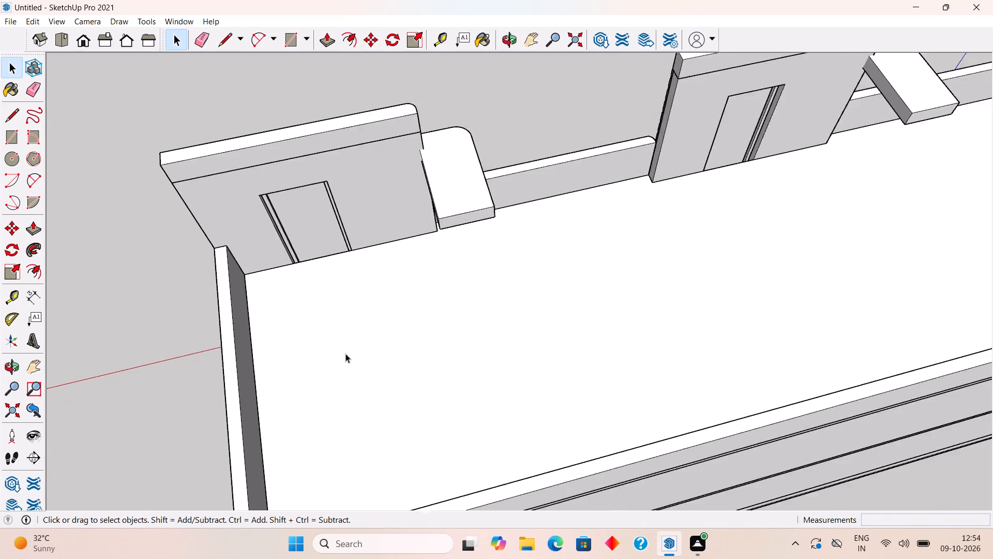
scroll(345, 354, "up", 2)
middle_click_drag(330, 310, 718, 123)
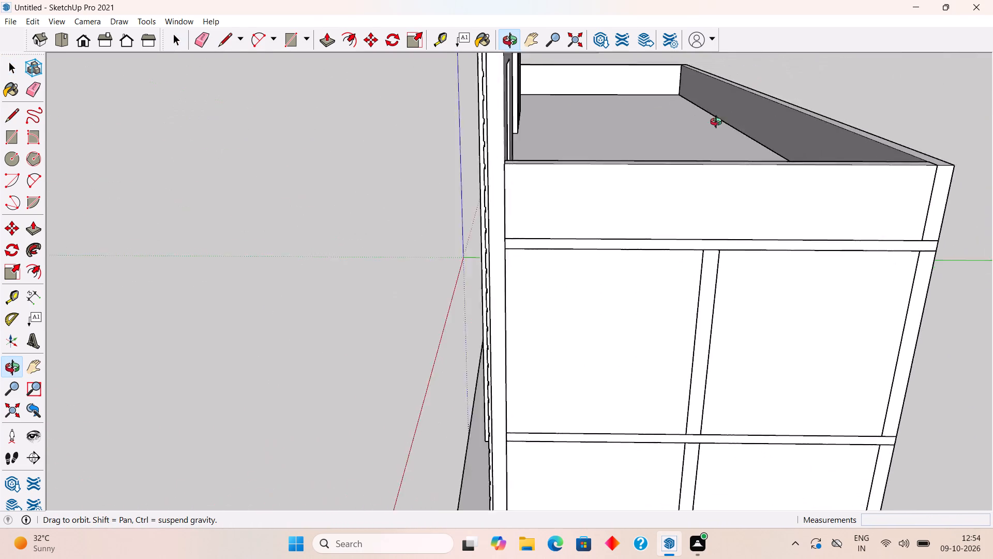
middle_click_drag(718, 123, 266, 319)
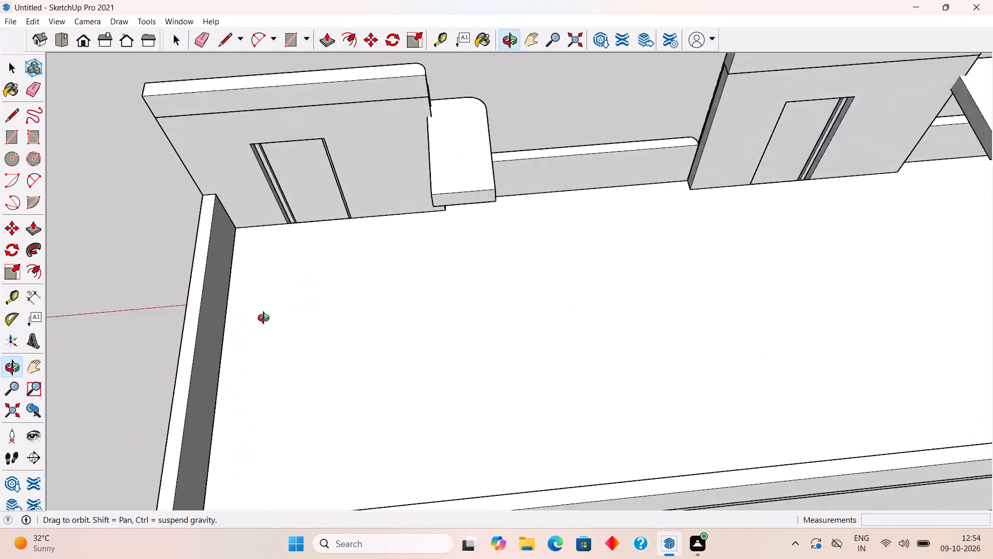
middle_click_drag(266, 319, 258, 321)
middle_click_drag(439, 222, 443, 180)
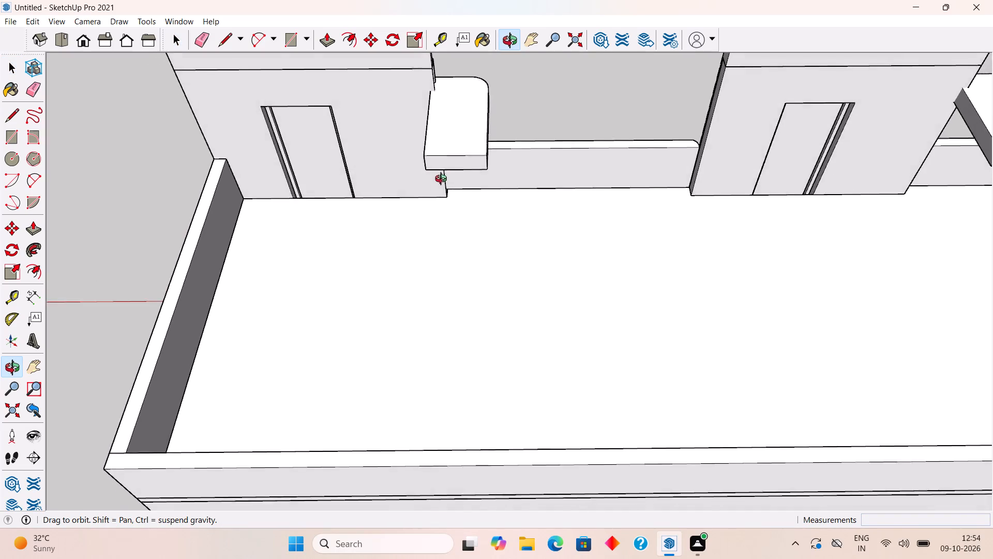
middle_click_drag(443, 180, 521, 183)
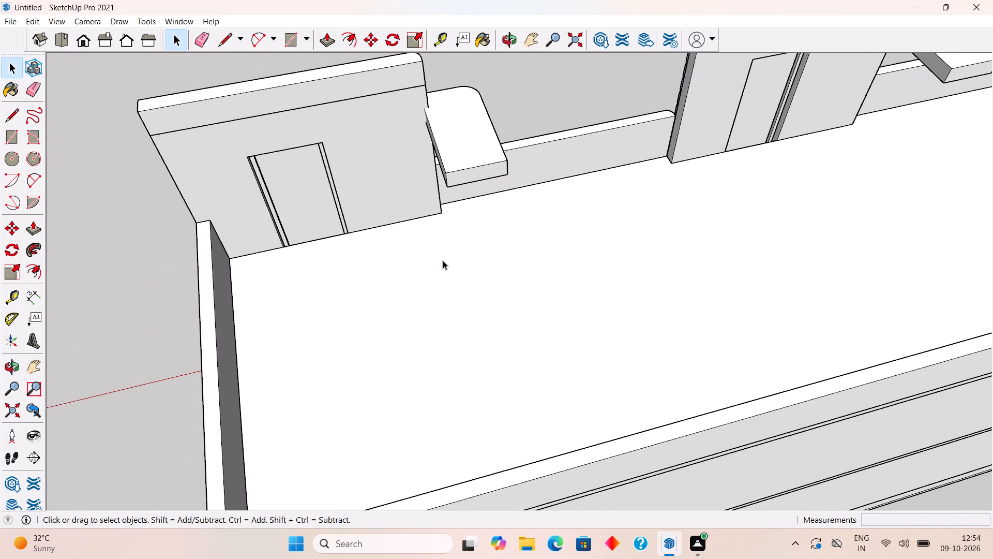
Place vertical guides along both rear corner edges of the second tower's projecting slab, using the Tape Measure tool.
middle_click_drag(456, 258, 578, 248)
scroll(535, 180, "up", 4)
scroll(557, 143, "up", 2)
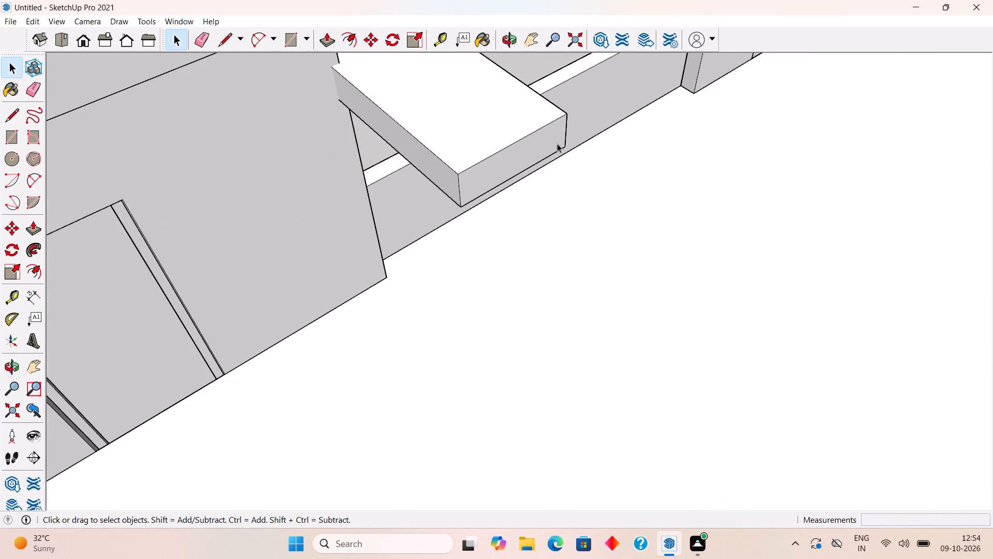
key("t")
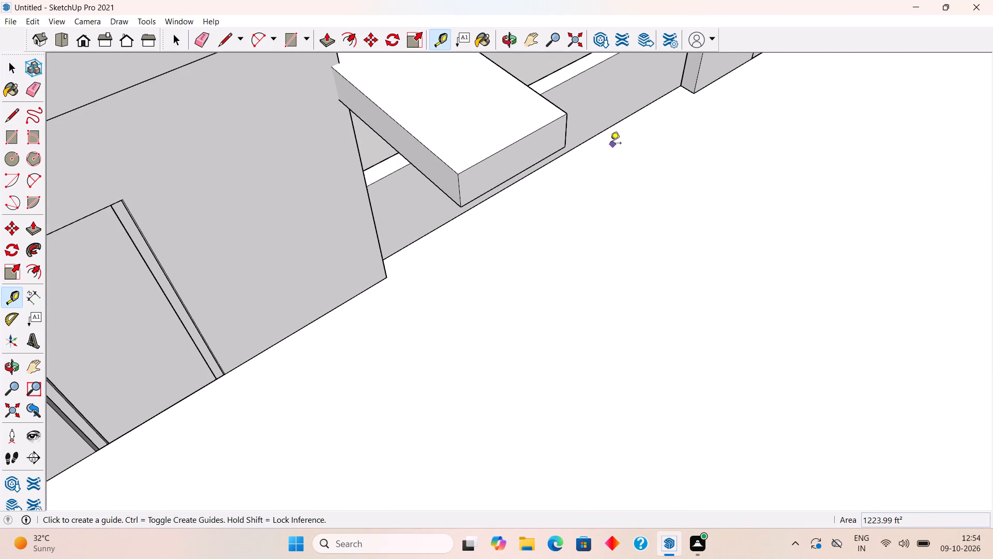
double_click(566, 134)
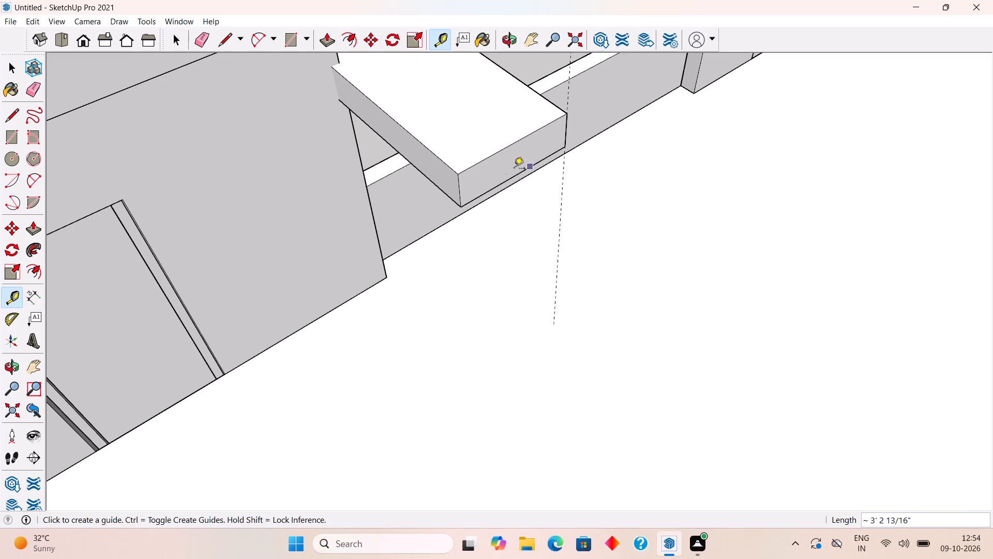
double_click(459, 194)
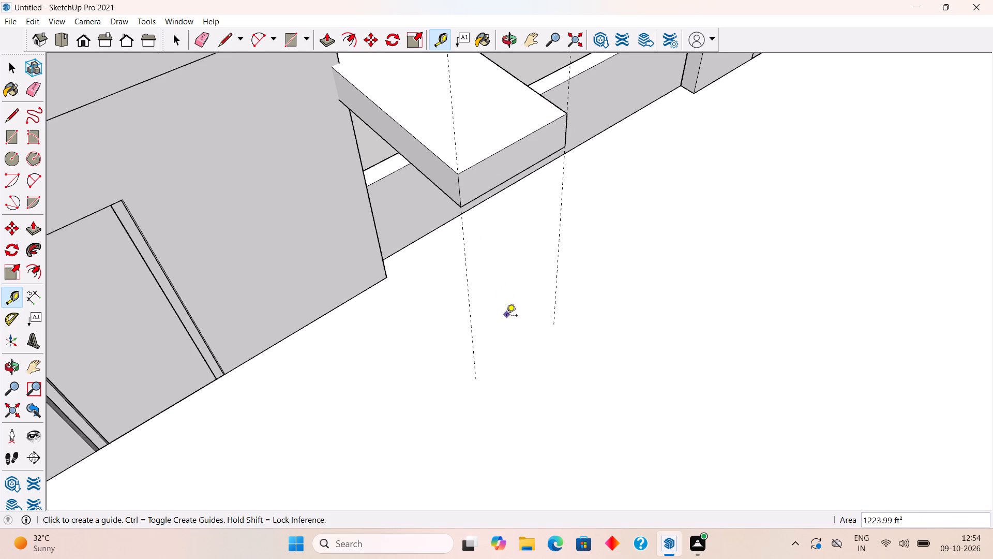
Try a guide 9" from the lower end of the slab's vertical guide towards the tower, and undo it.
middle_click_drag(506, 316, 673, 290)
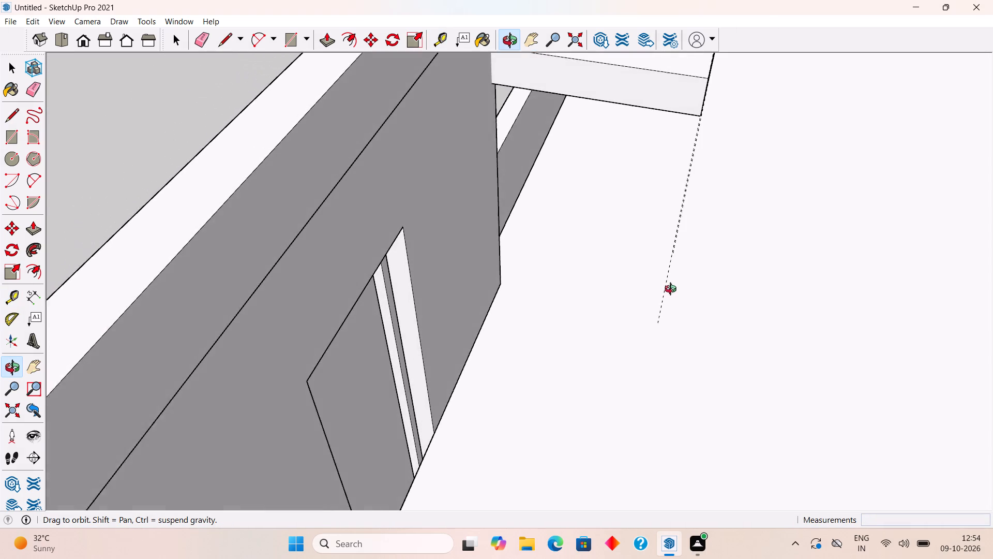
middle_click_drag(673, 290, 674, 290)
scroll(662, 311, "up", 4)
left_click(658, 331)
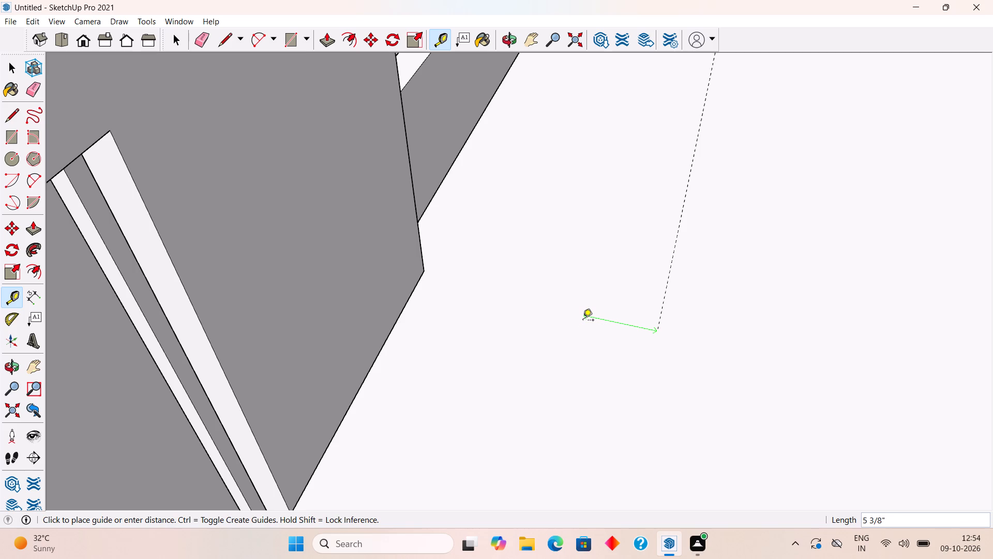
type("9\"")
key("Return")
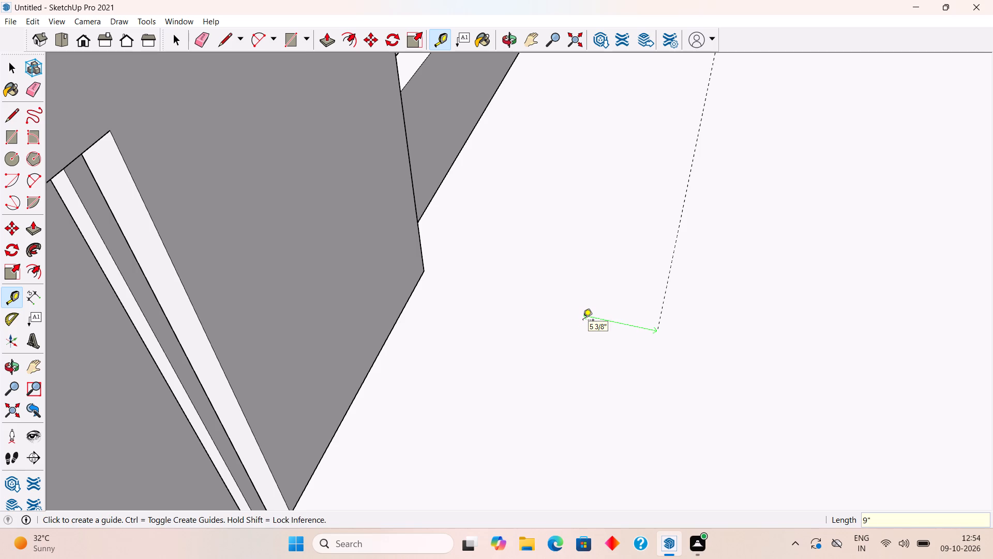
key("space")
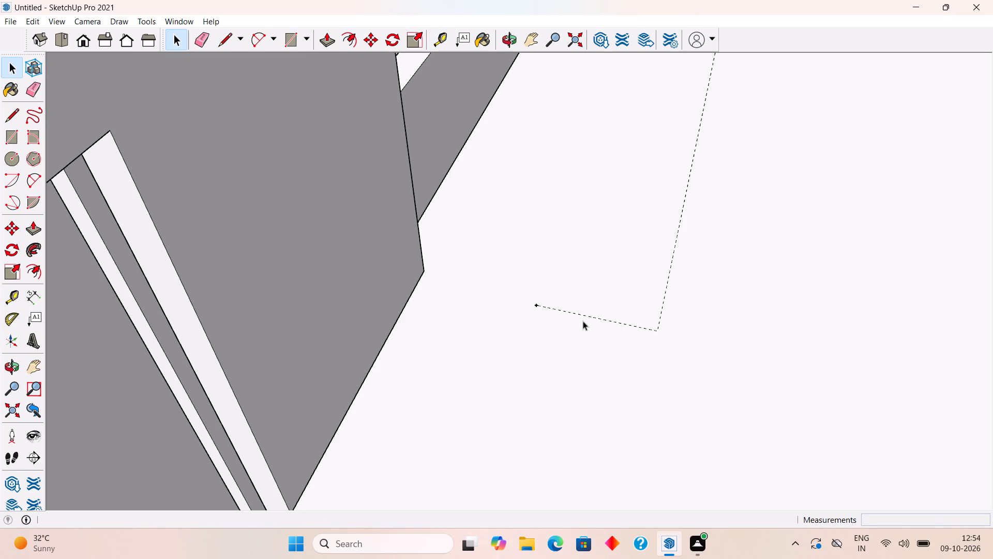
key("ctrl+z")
Draw a line about 3' 2 13/16" long on the roof terrace, joining the lower ends of the slab's two vertical guides.
scroll(583, 321, "down", 4)
middle_click_drag(612, 312, 669, 298)
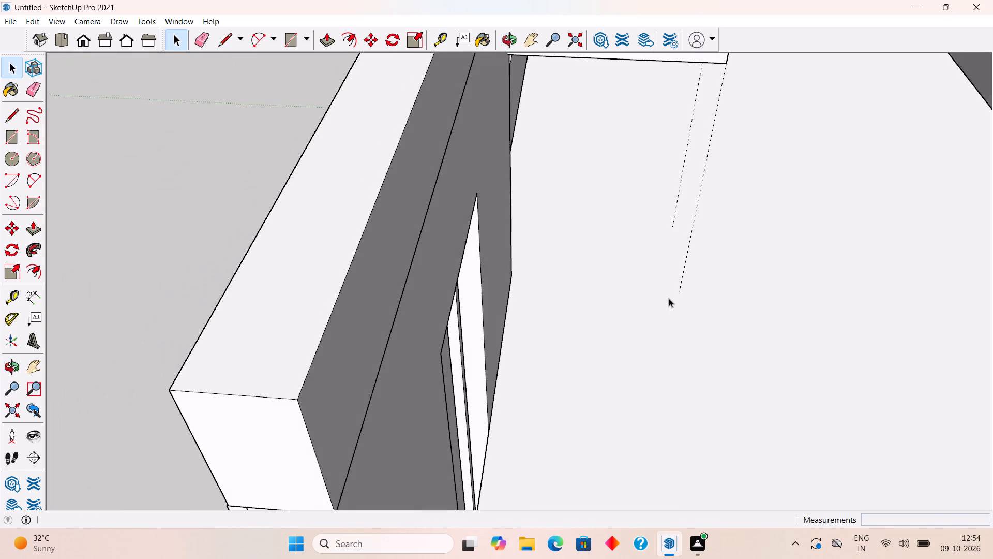
scroll(687, 267, "up", 2)
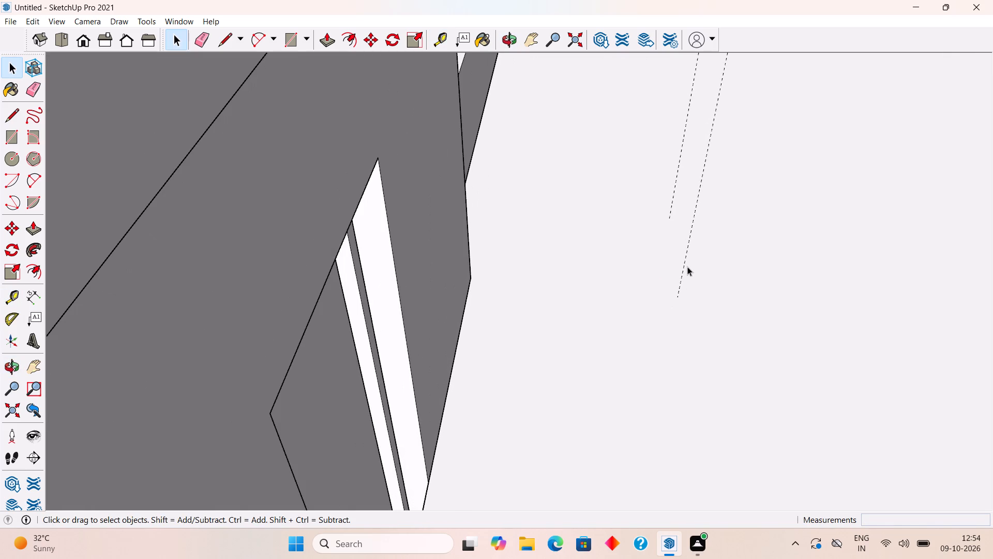
key("l")
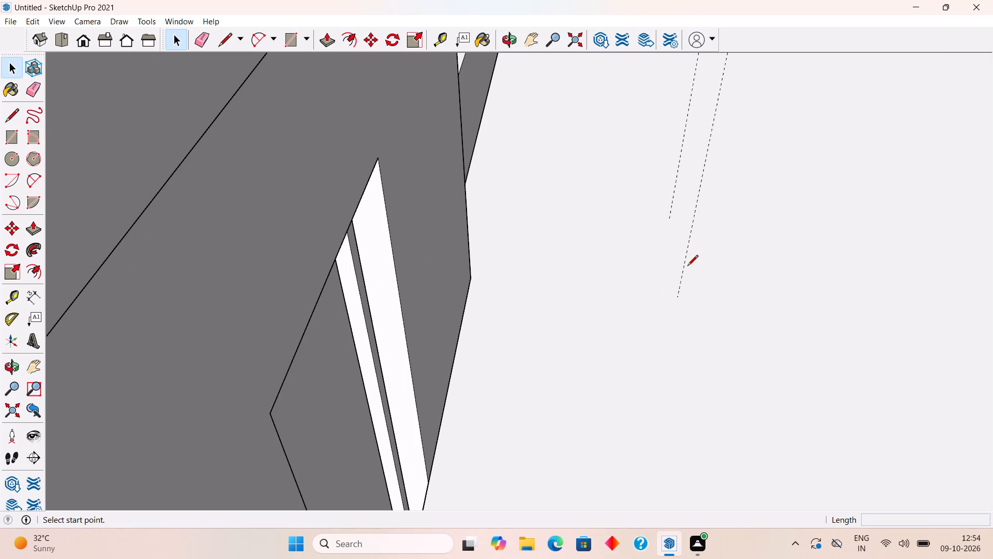
left_click(673, 215)
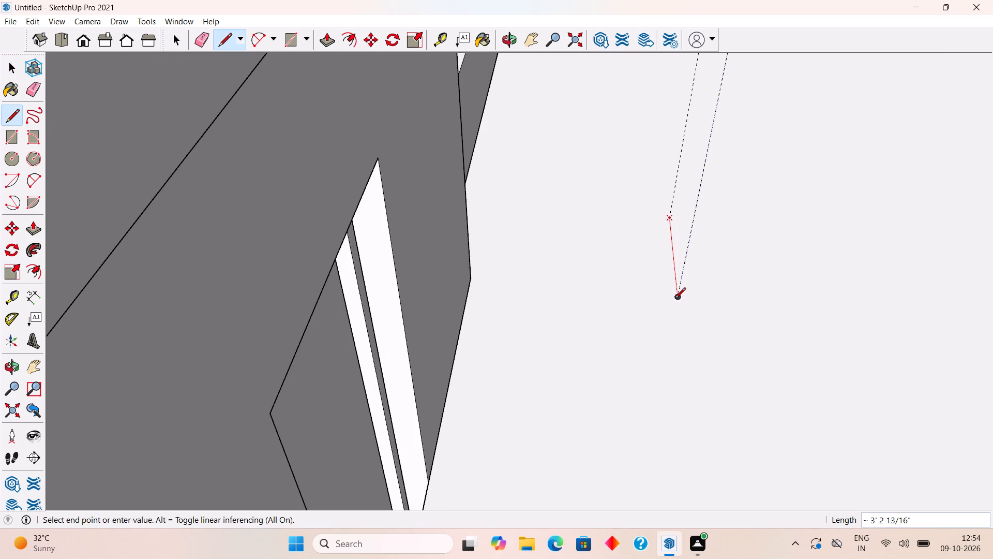
left_click(675, 299)
key("space")
Place a parallel guide 6" from the new roof line, on its tower side, using the Tape Measure tool.
key("t")
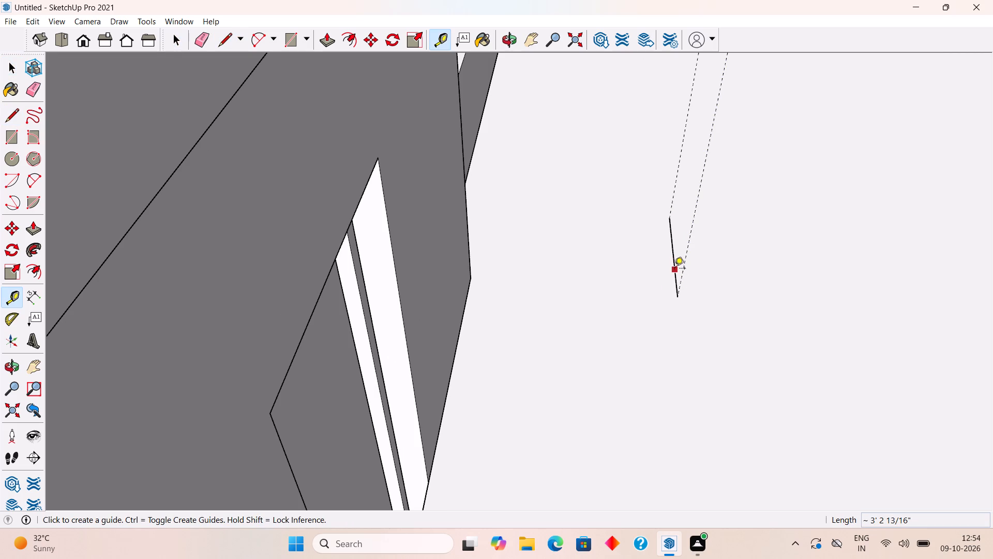
left_click(674, 268)
type("6\"")
key("Return")
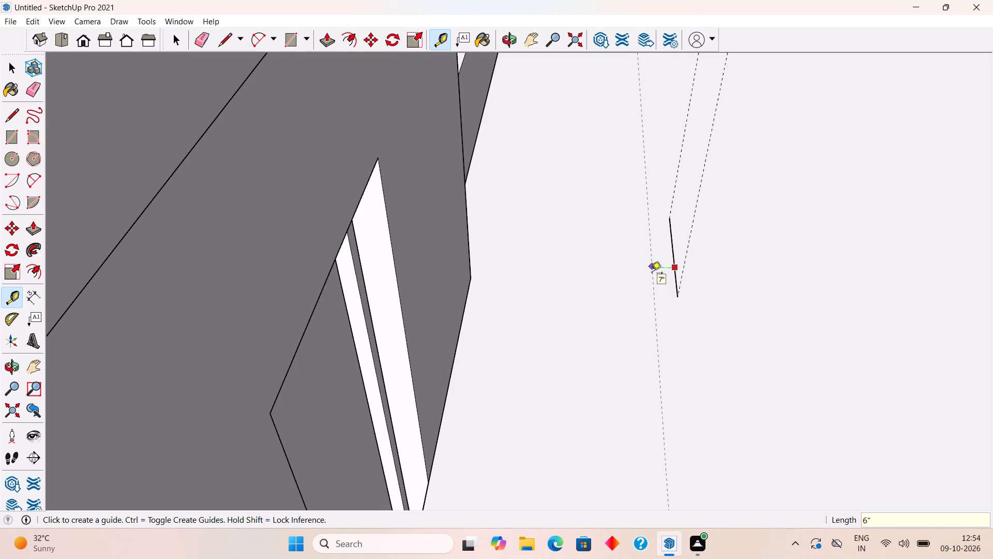
key("space")
Draw a 16' 3" by 6" rectangle on the roof from the line's end beneath the slab's outer corner to the side parapet.
key("r")
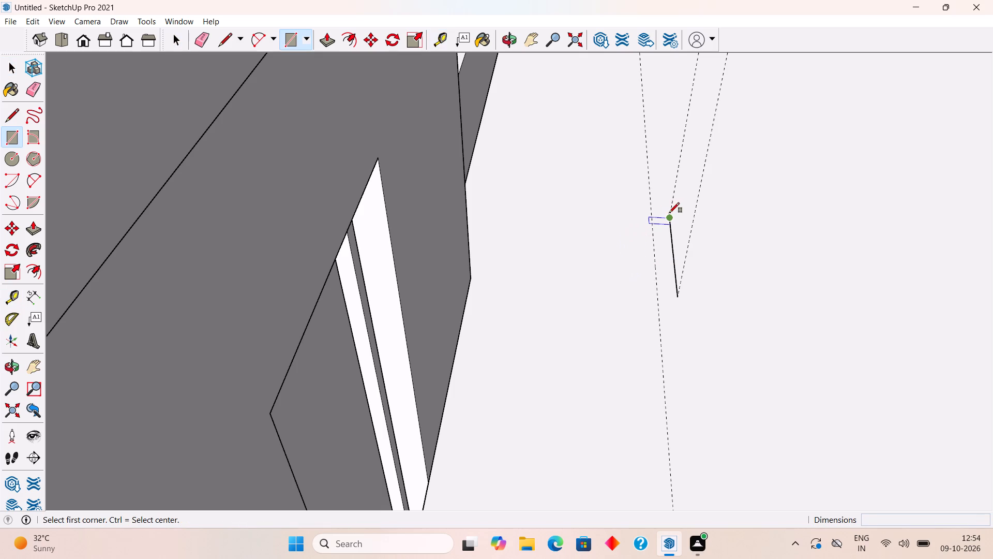
left_click(672, 215)
scroll(646, 311, "down", 13)
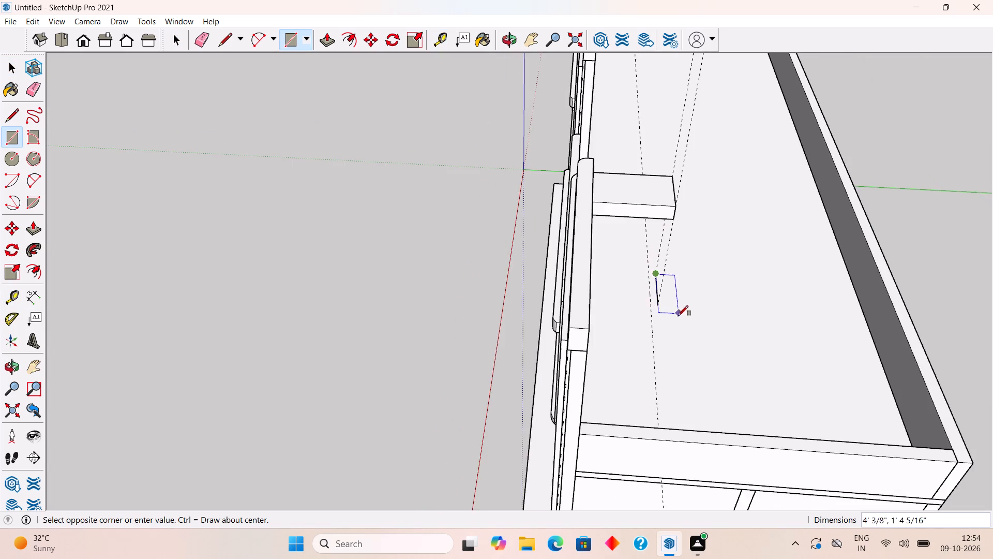
middle_click_drag(673, 327, 278, 311)
scroll(176, 288, "up", 7)
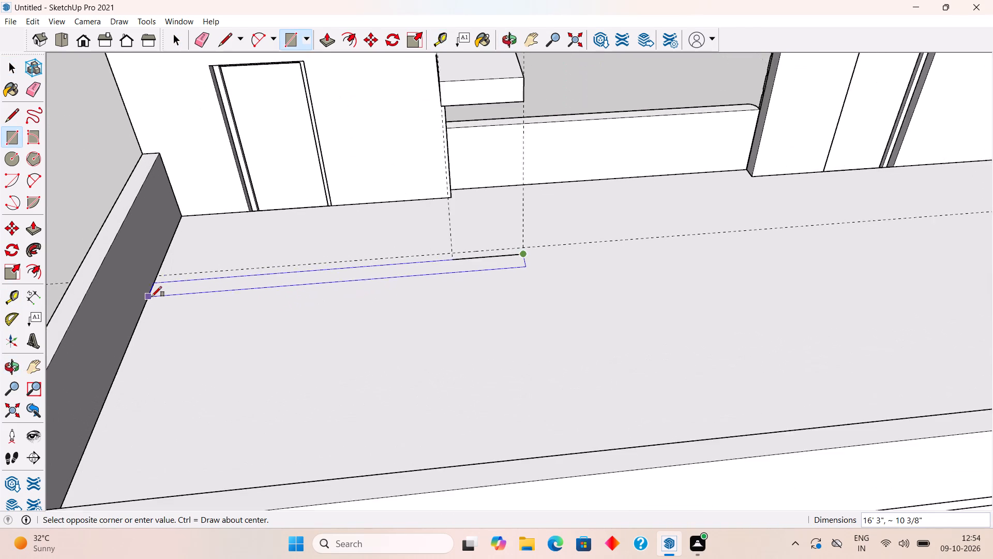
scroll(152, 297, "up", 4)
left_click(164, 260)
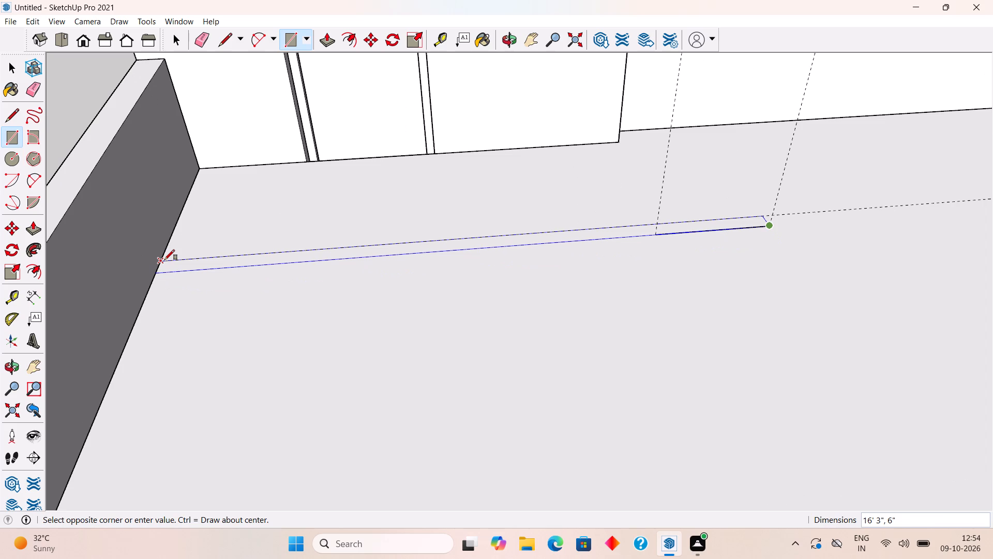
key("space")
Push/Pull the thin roof rectangle upward to the underside of the second tower's projecting slab, forming a rear wall.
key("p")
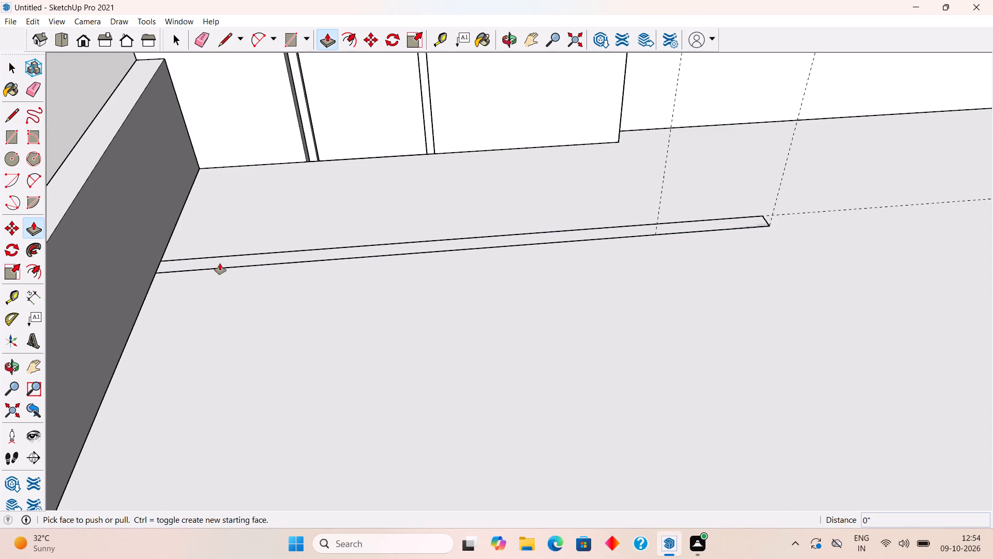
left_click(220, 263)
scroll(253, 225, "down", 17)
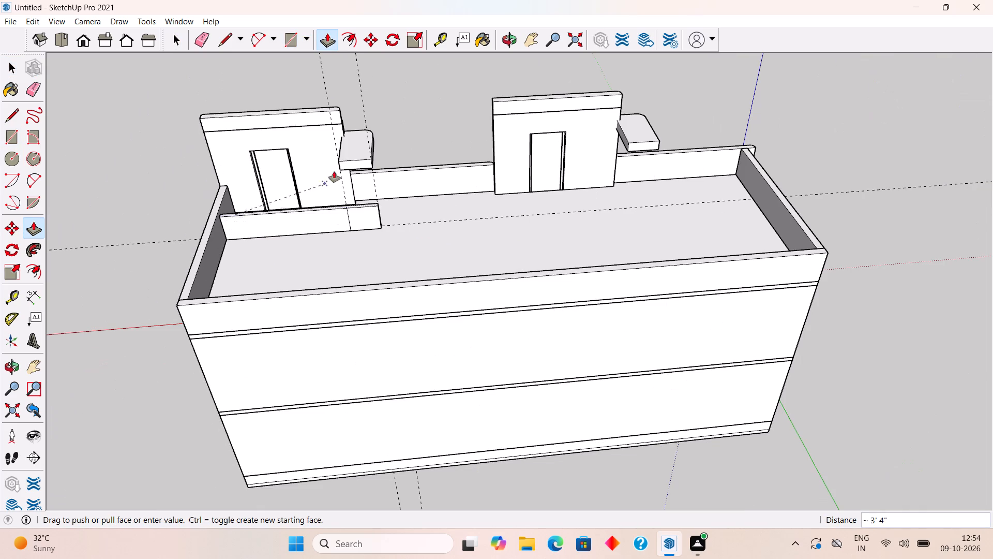
left_click(344, 172)
key("space")
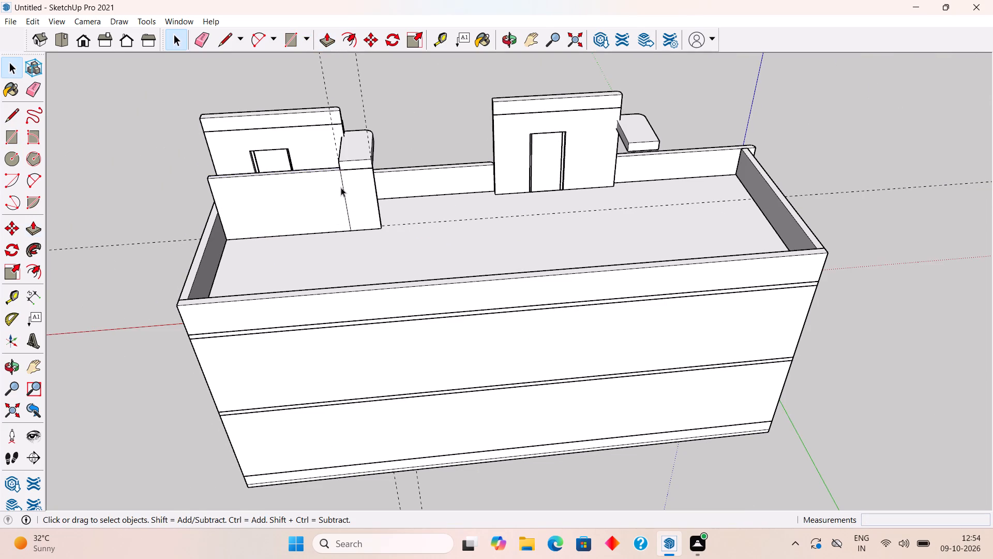
Select all of the new rear wall's geometry, make it a group, and deselect it.
triple_click(341, 187)
right_click(341, 187)
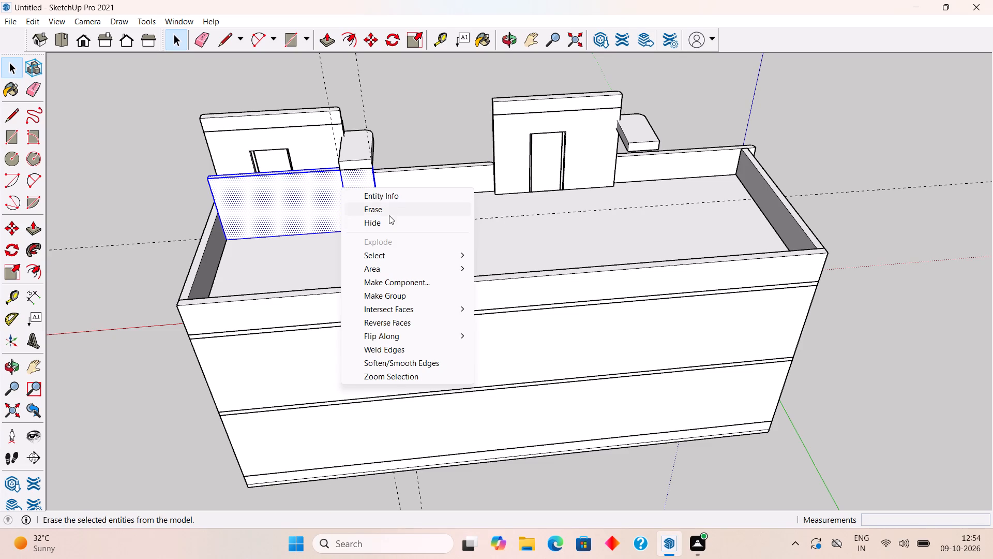
left_click(388, 292)
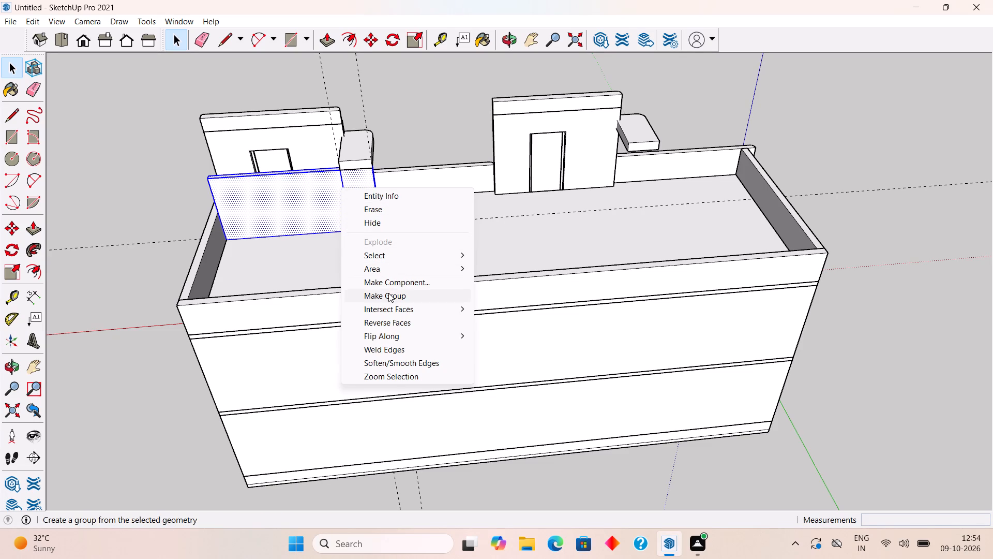
left_click(392, 101)
Examine both houses and the new roof wall from the front and the side.
middle_click_drag(176, 347, 992, 145)
middle_click_drag(751, 254, 762, 272)
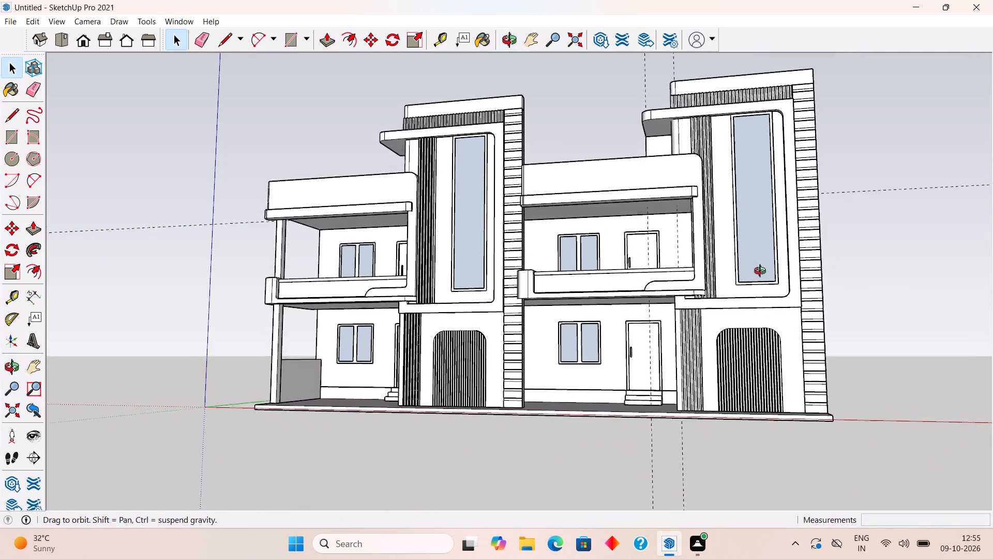
middle_click_drag(762, 272, 847, 304)
middle_click_drag(751, 276, 634, 260)
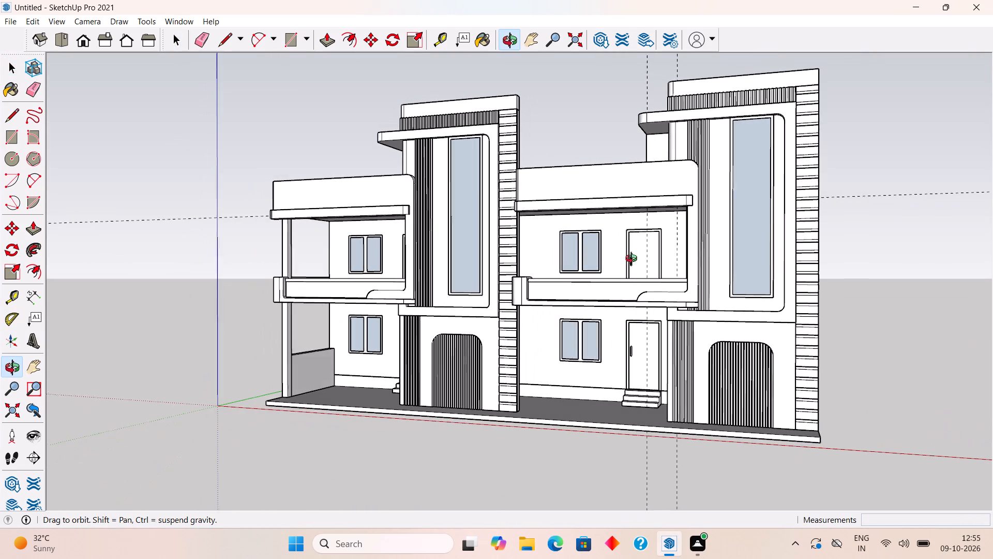
middle_click_drag(634, 260, 637, 262)
middle_click_drag(635, 167, 992, 250)
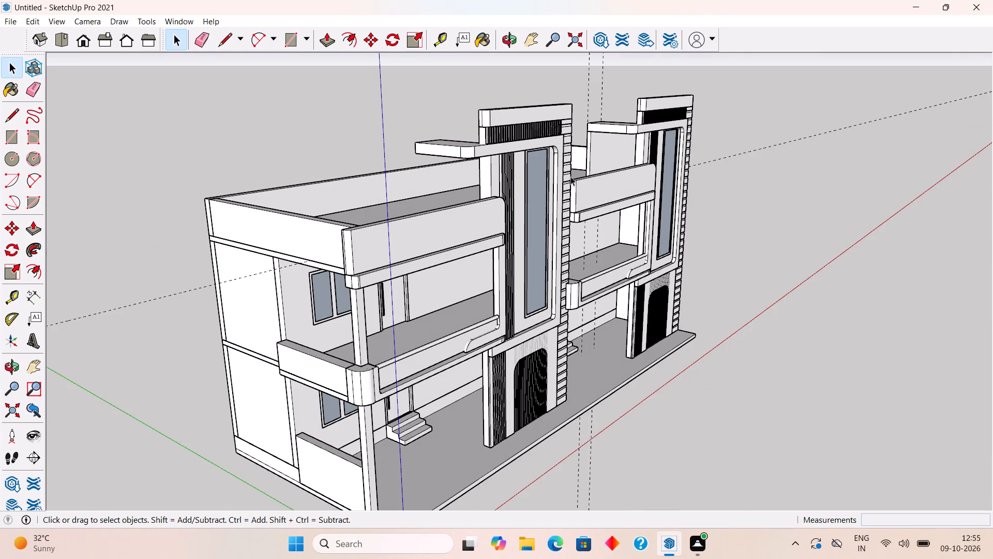
Inside the rear wall group, push its free end face back about 3' 2 13/16" to the inner vertical line, and exit the group.
scroll(609, 144, "up", 9)
middle_click_drag(625, 173, 915, 210)
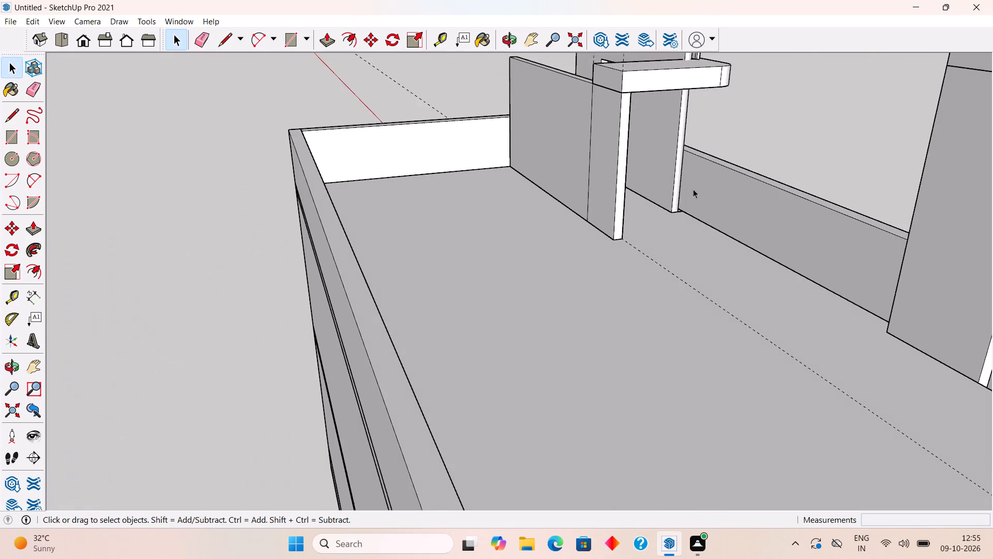
scroll(666, 175, "up", 5)
triple_click(590, 192)
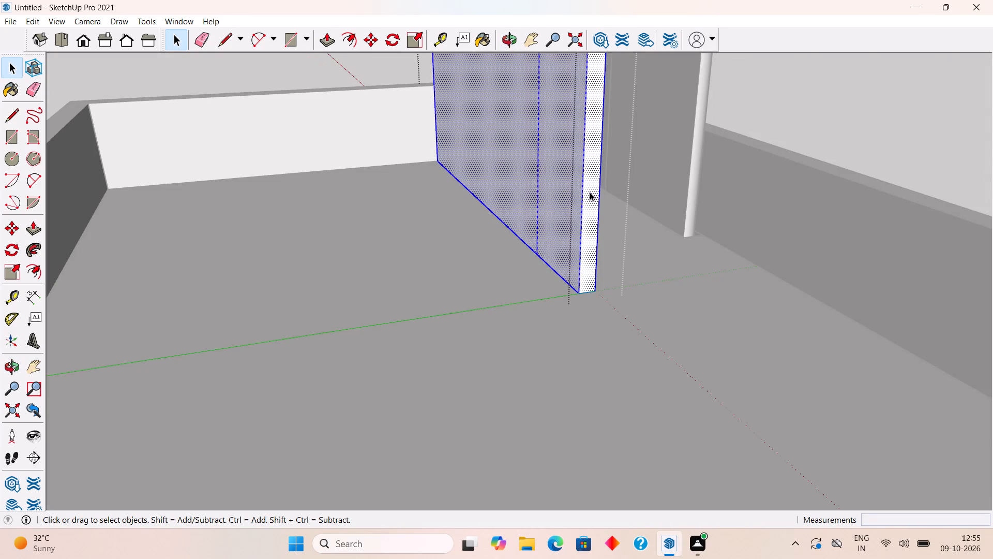
key("p")
left_click(590, 192)
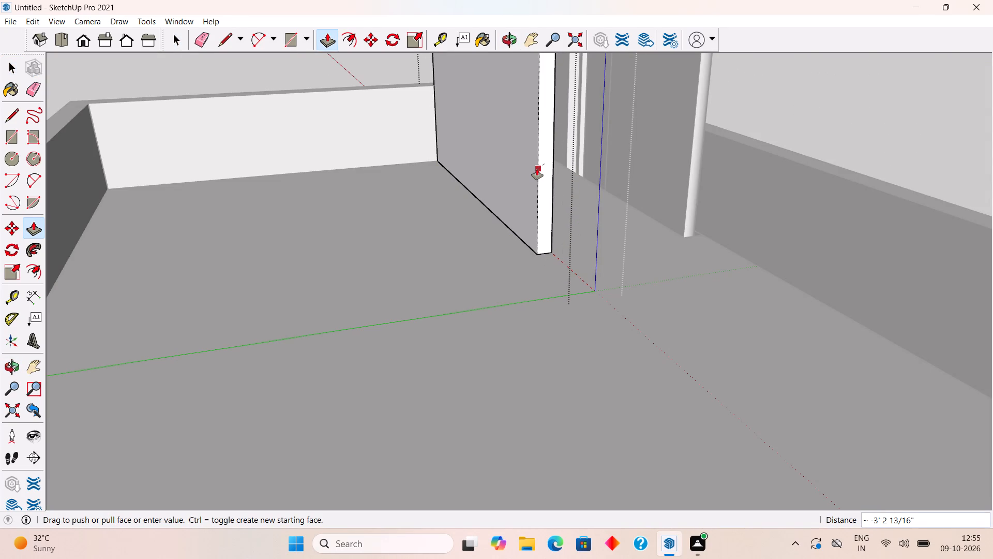
left_click(537, 169)
key("space")
scroll(537, 169, "down", 13)
left_click(350, 140)
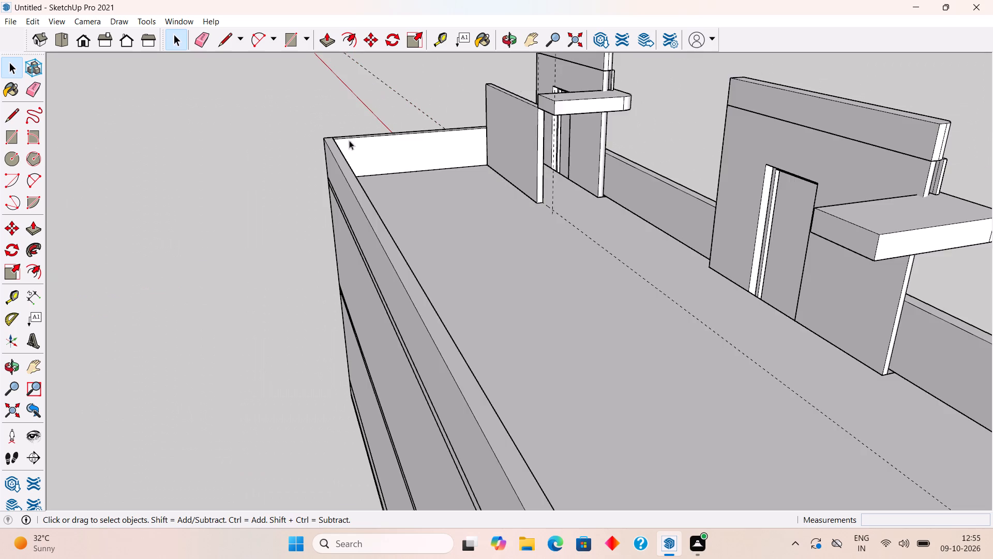
Open the second tower's projecting slab group and start a line on its side face from the upper corner at the tower wall.
middle_click_drag(308, 176, 933, 266)
scroll(477, 184, "up", 2)
middle_click_drag(293, 142, 322, 164)
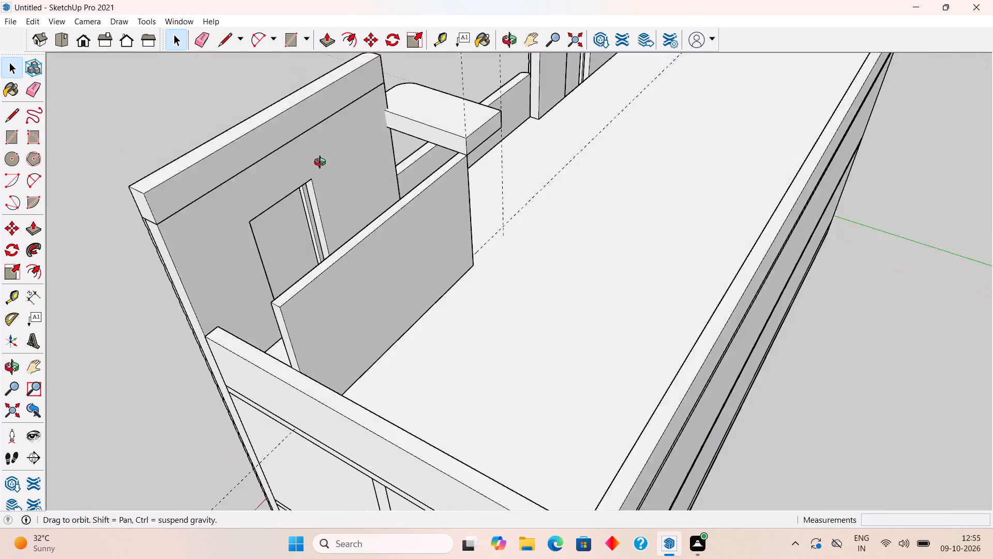
middle_click_drag(322, 164, 454, 175)
scroll(467, 167, "up", 6)
double_click(464, 164)
double_click(464, 164)
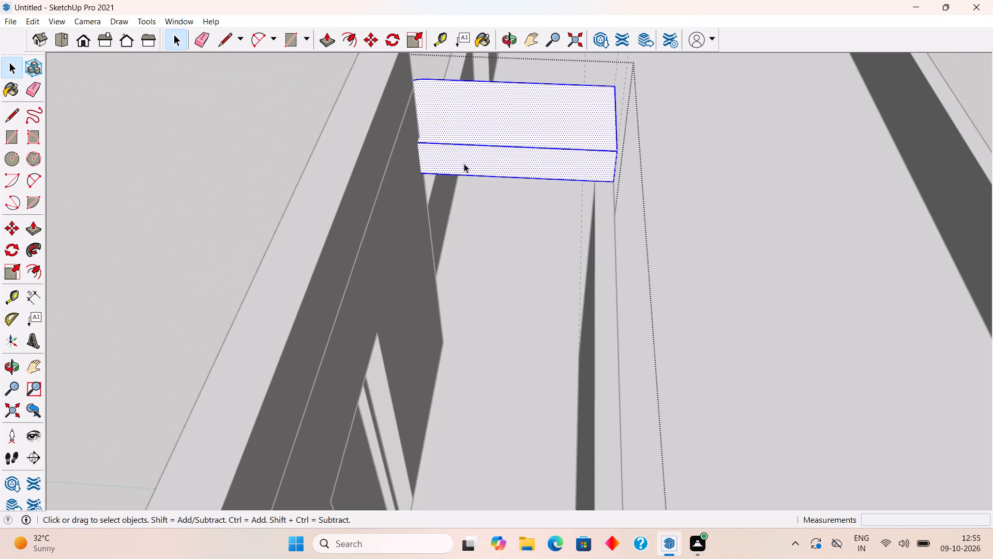
scroll(464, 164, "up", 9)
key("l")
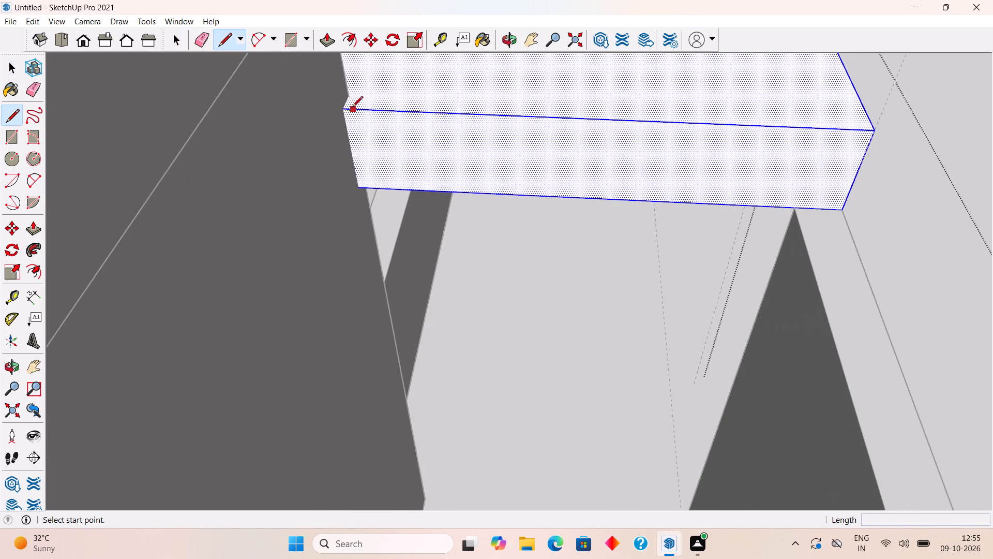
left_click(345, 111)
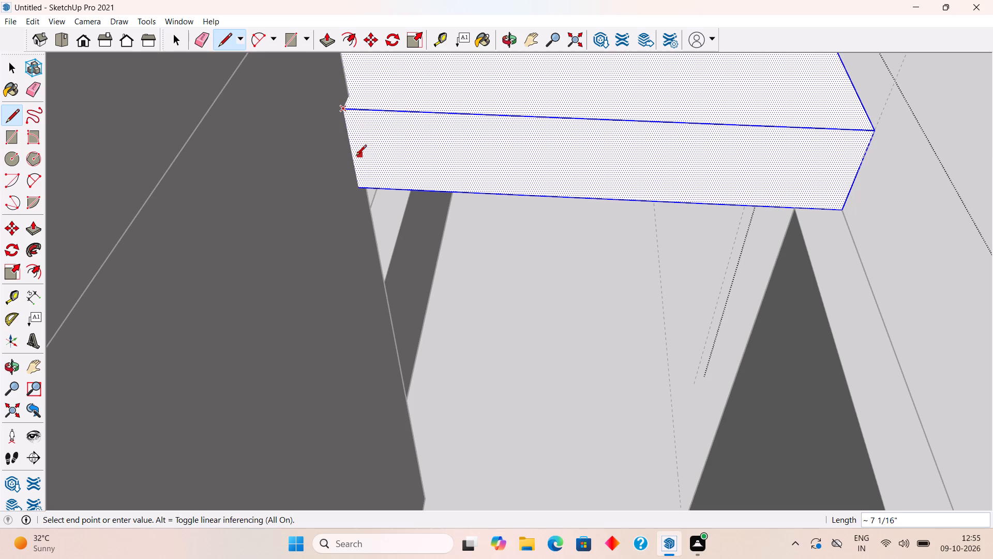
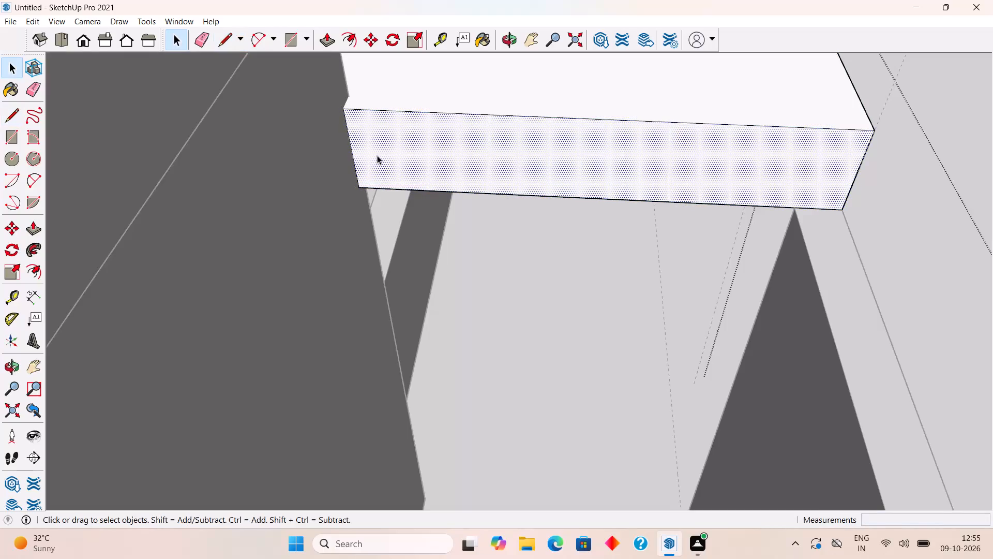
Extend the second tower's slab from its side face by 2' 9 11/16", then about 10' 1 13/16" along the rear wall, and exit the group.
scroll(377, 155, "down", 5)
key("p")
left_click(377, 155)
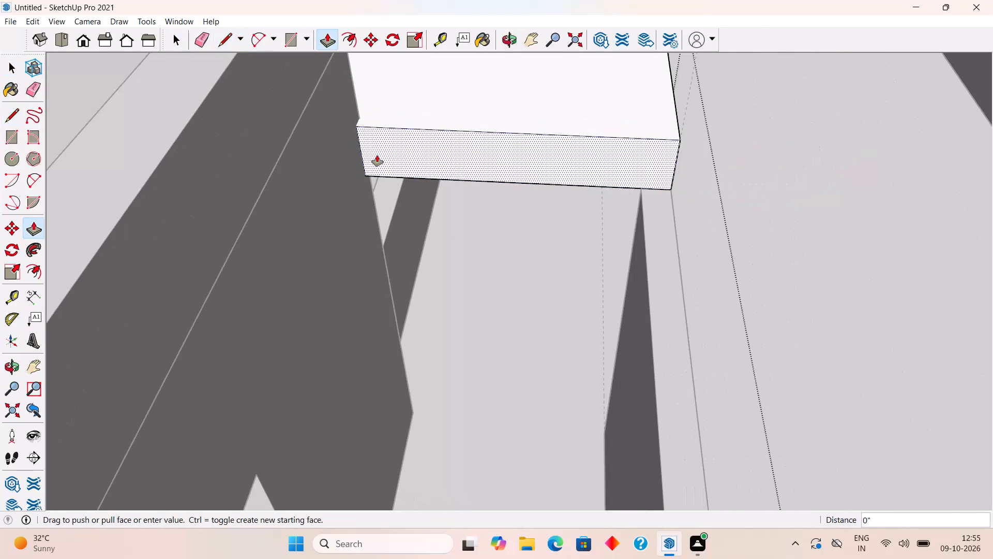
scroll(430, 217, "down", 7)
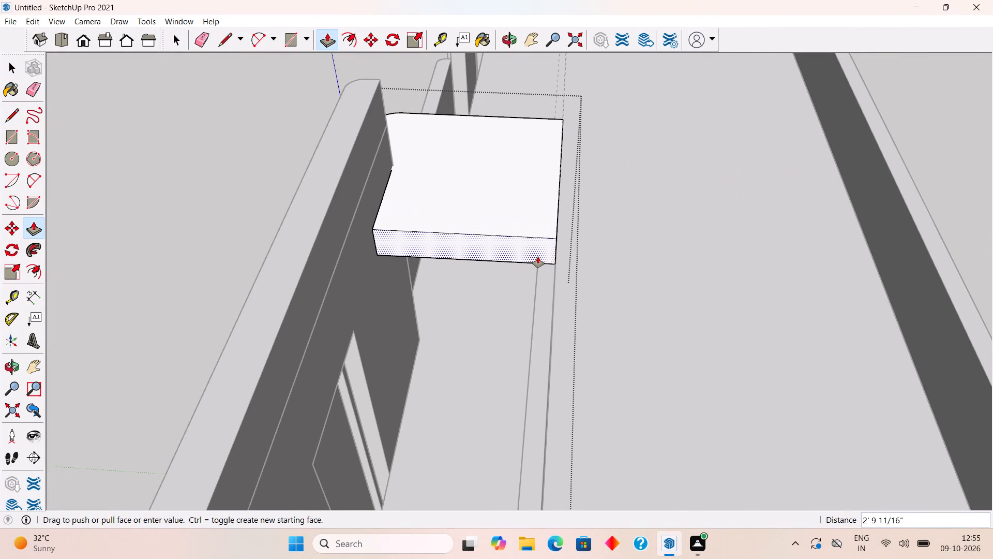
left_click(538, 257)
middle_click_drag(564, 245, 406, 212)
scroll(410, 213, "down", 6)
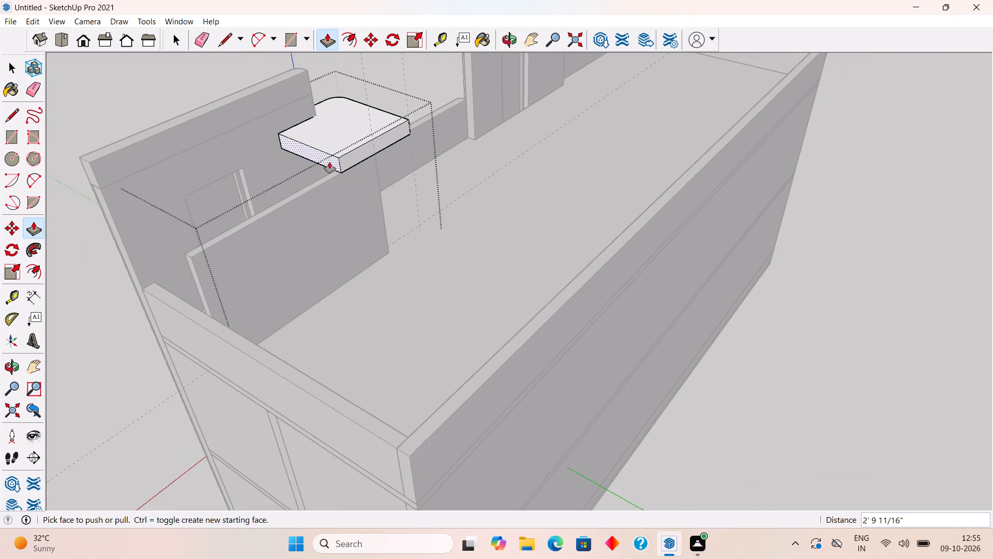
left_click(313, 155)
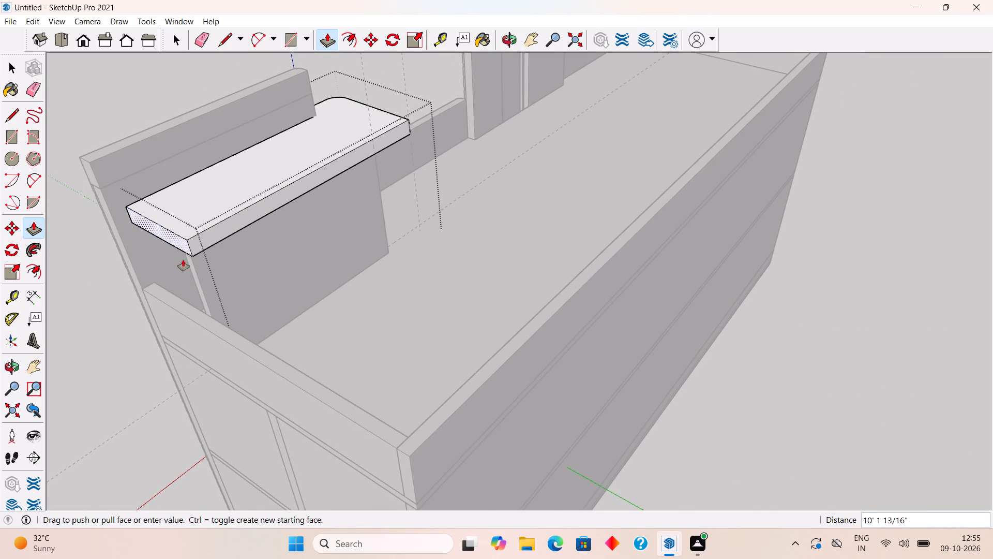
left_click(192, 265)
middle_click_drag(211, 262, 366, 192)
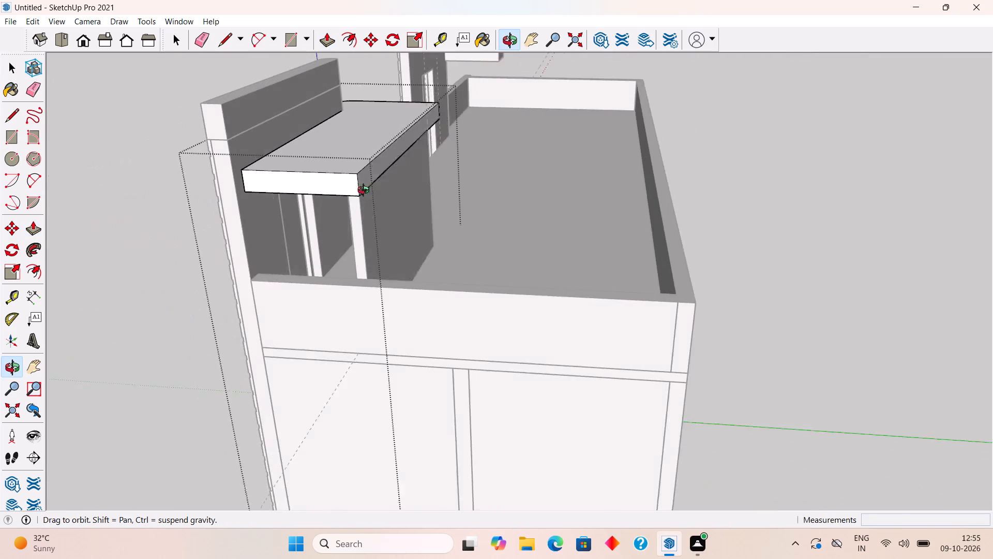
middle_click_drag(366, 192, 371, 192)
key("space")
left_click(160, 240)
Open the end parapet group and draw a 9" line across its top from the rear wall's outer corner.
scroll(289, 278, "up", 5)
middle_click_drag(453, 283, 457, 311)
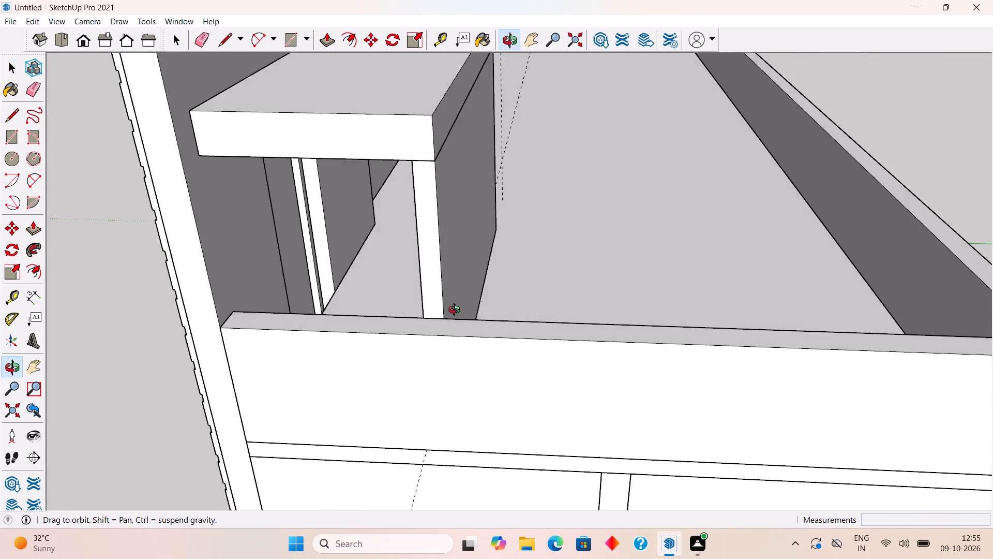
middle_click_drag(457, 311, 472, 330)
scroll(447, 353, "up", 6)
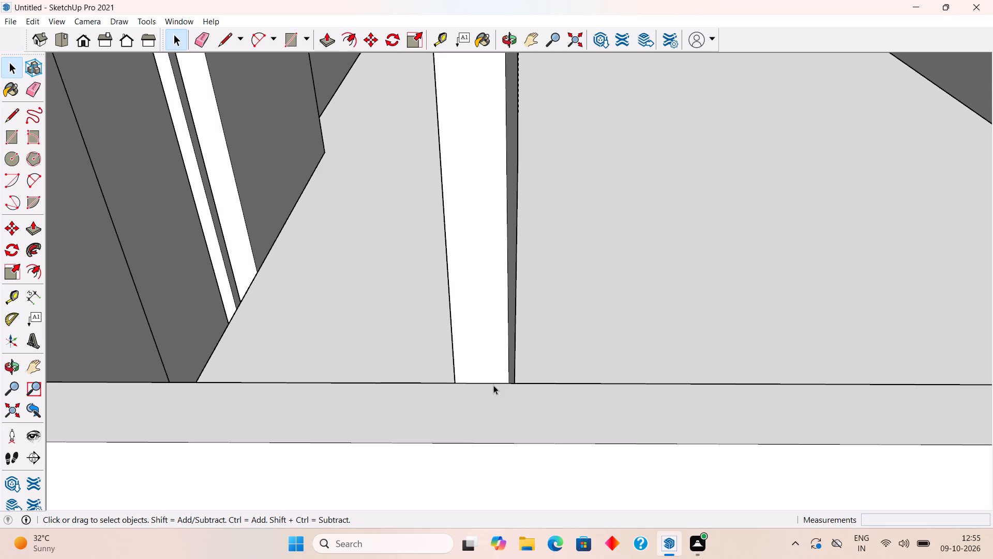
triple_click(498, 407)
left_click(499, 408)
key("l")
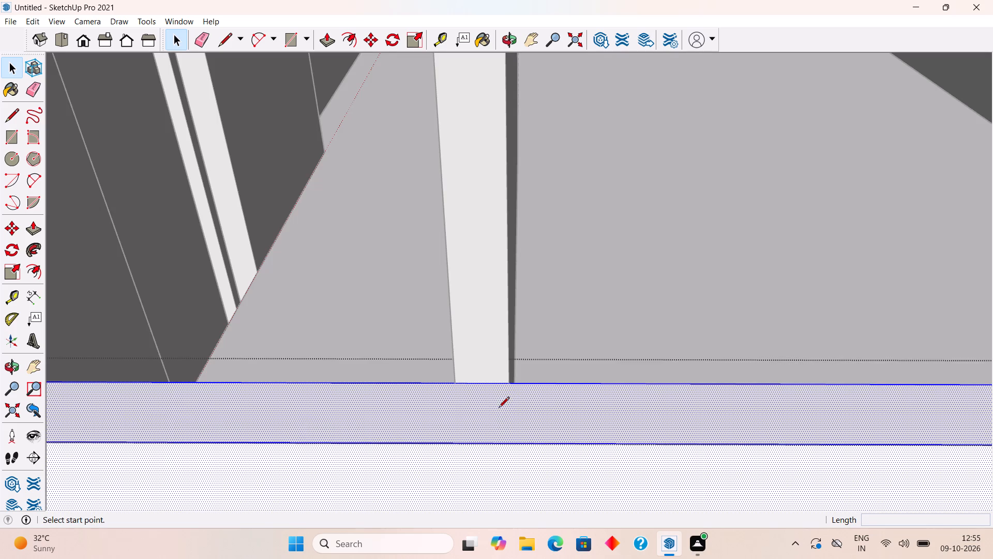
left_click(508, 384)
left_click(503, 443)
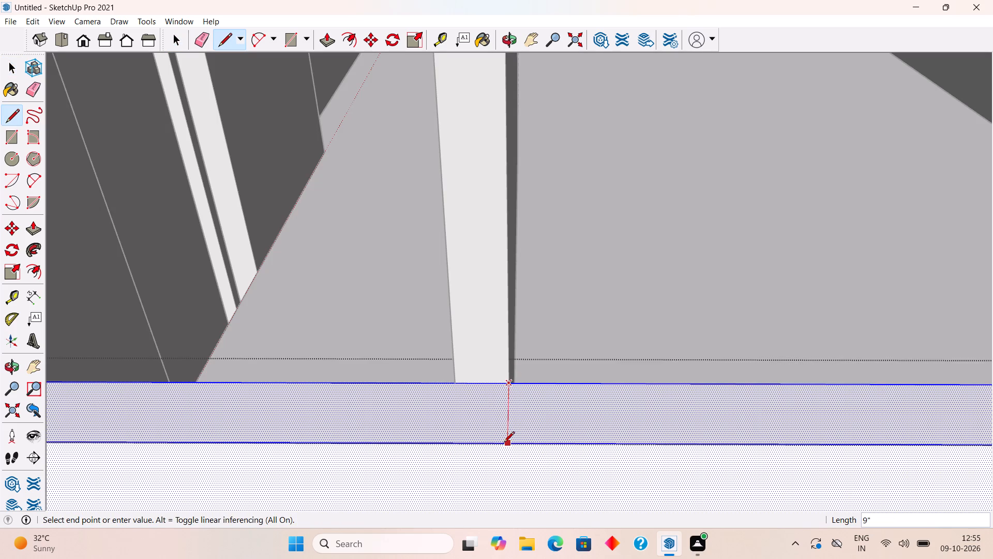
key("space")
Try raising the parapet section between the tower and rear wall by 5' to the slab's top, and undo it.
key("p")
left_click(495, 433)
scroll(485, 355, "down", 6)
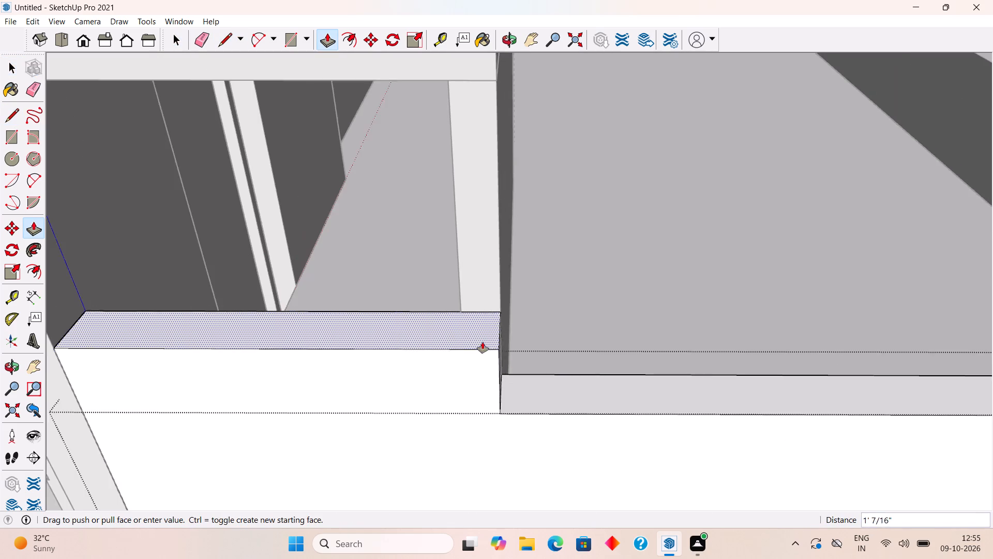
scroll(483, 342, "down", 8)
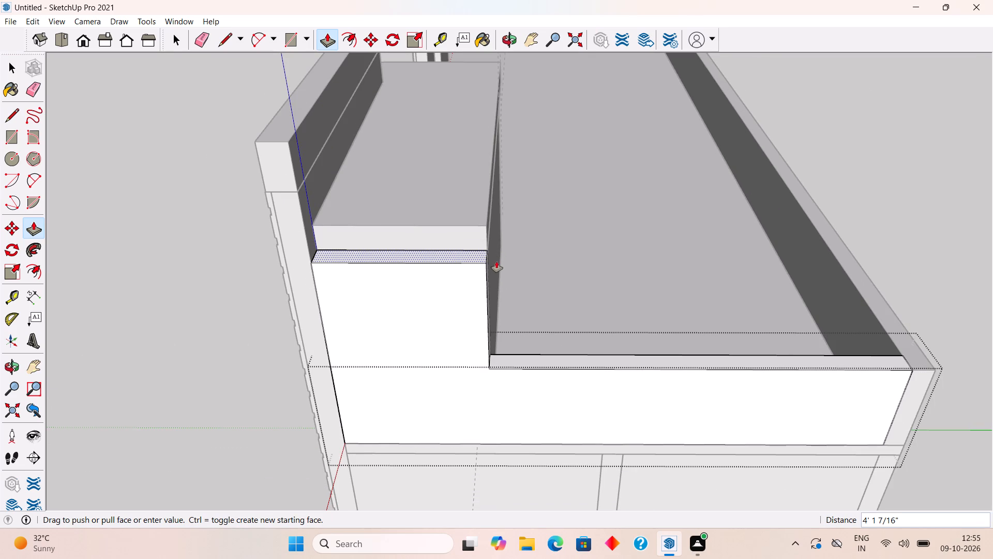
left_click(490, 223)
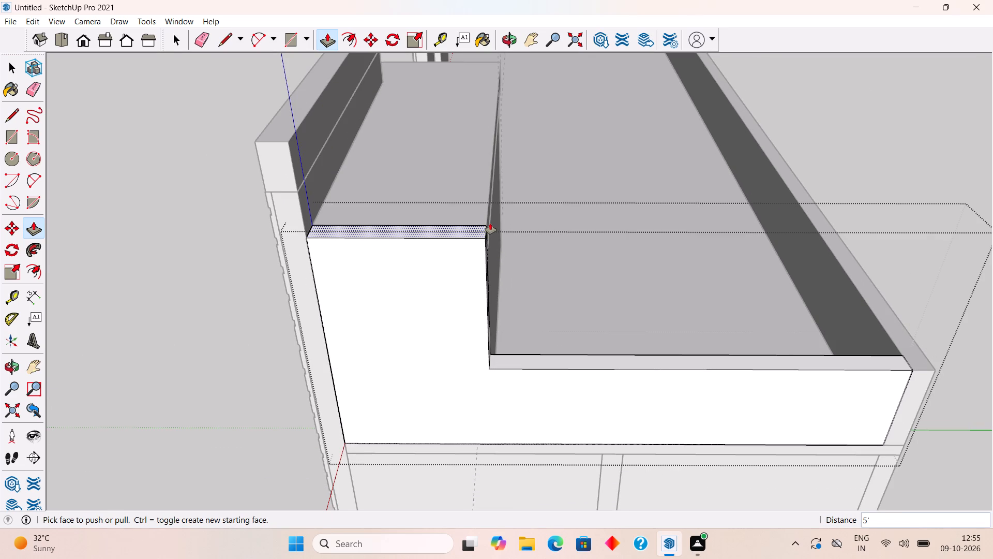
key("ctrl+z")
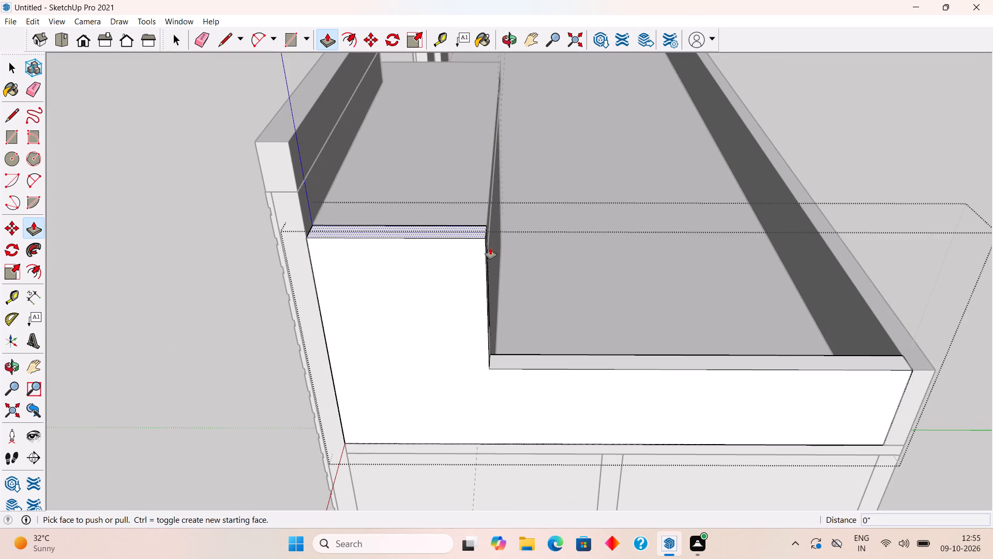
Raise the parapet section between the tower wall and rear wall by 4' to the slab's underside.
left_click(465, 361)
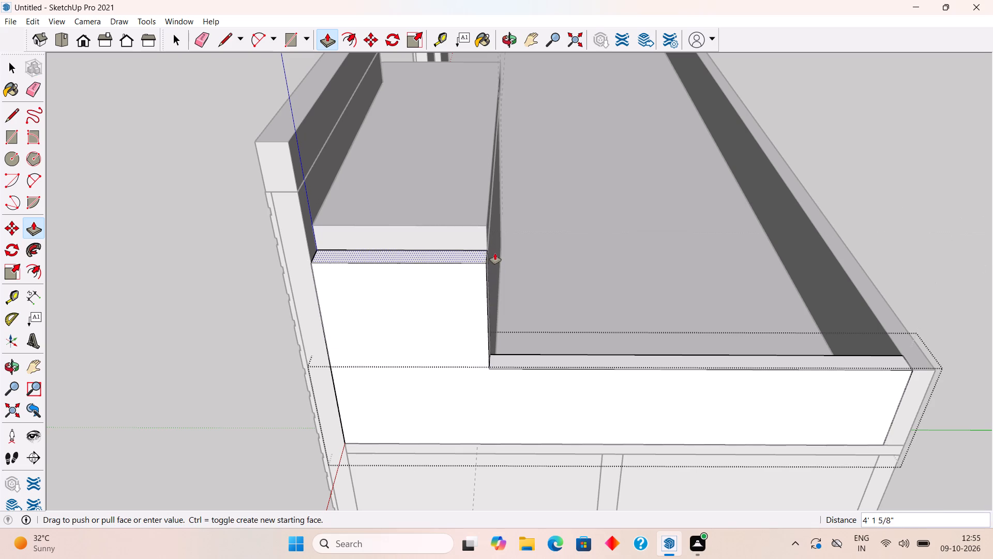
middle_click_drag(419, 250, 284, 250)
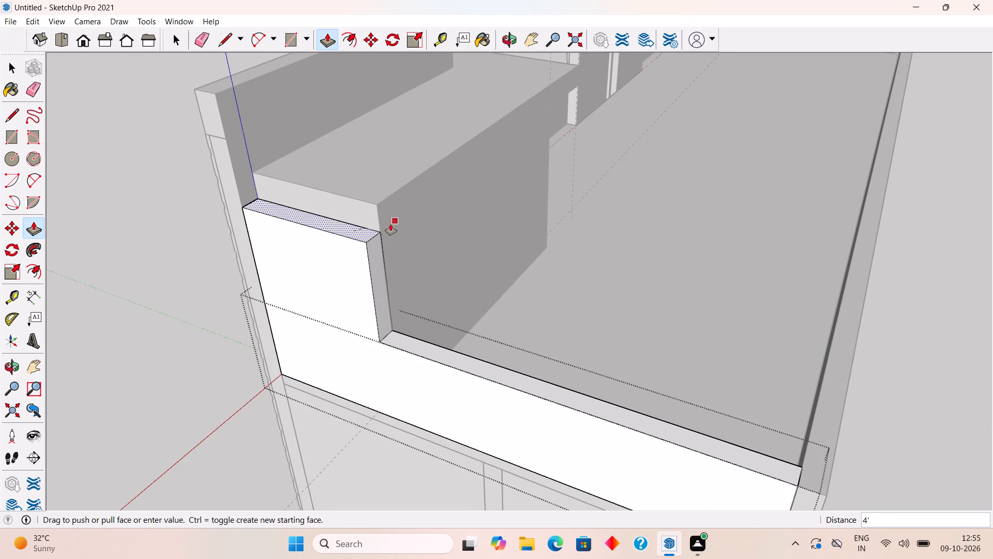
left_click(384, 229)
key("space")
Inside the slab group, extend its end face 9" flush with the raised parapet wall's outer face, and exit the group.
triple_click(365, 218)
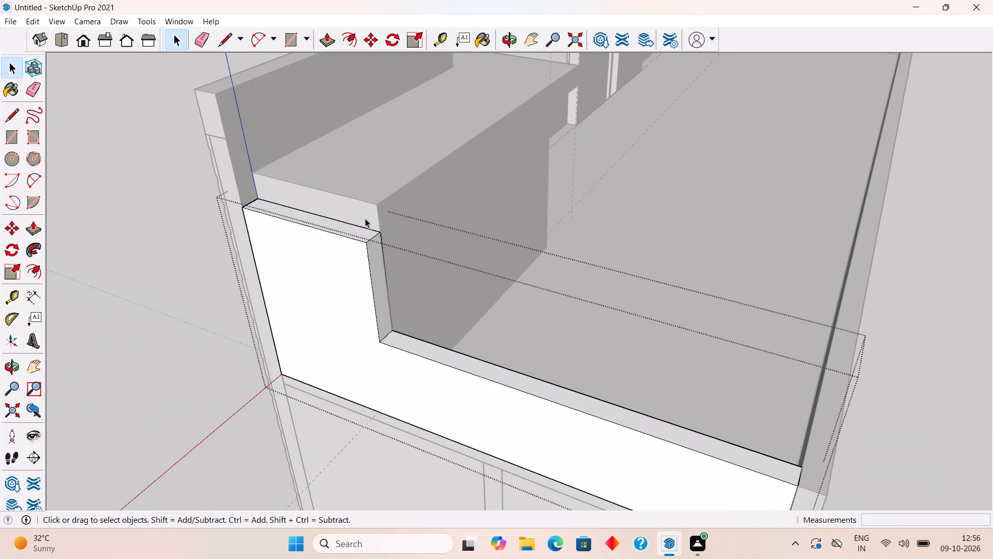
key("p")
left_click(365, 218)
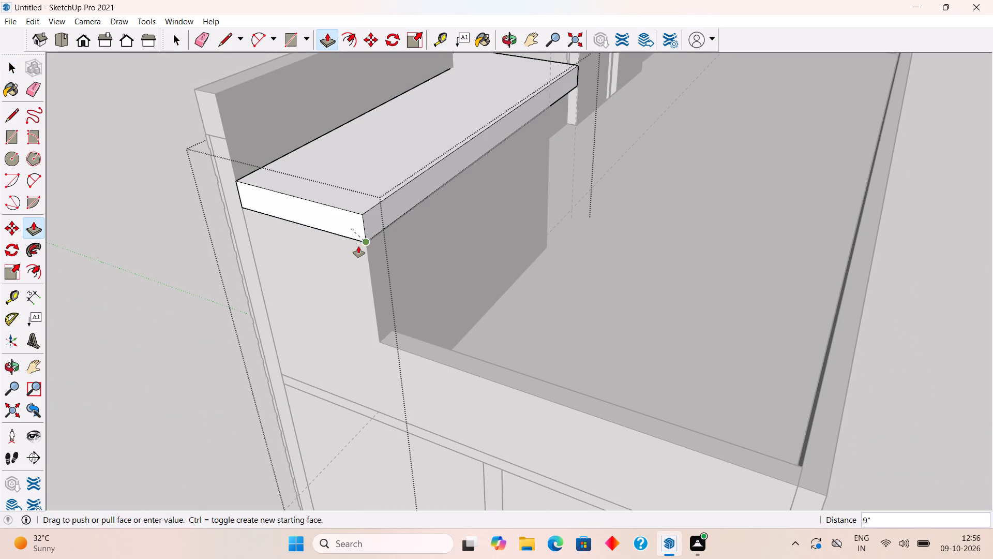
left_click(358, 253)
key("space")
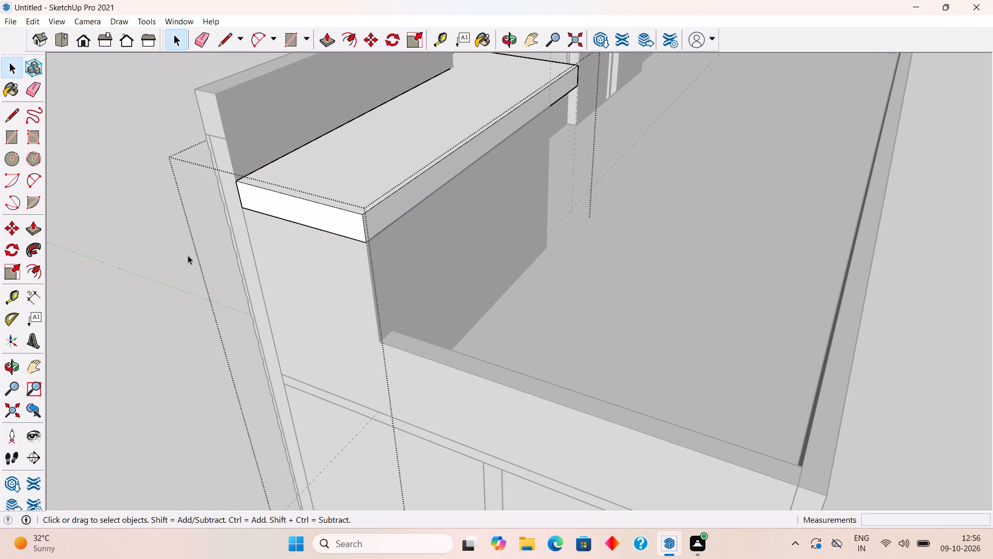
left_click(188, 255)
Examine both houses and the extended roof slab from the rear, above and front.
middle_click_drag(221, 246, 474, 252)
scroll(474, 252, "down", 9)
middle_click_drag(613, 272, 142, 221)
middle_click_drag(466, 254, 172, 233)
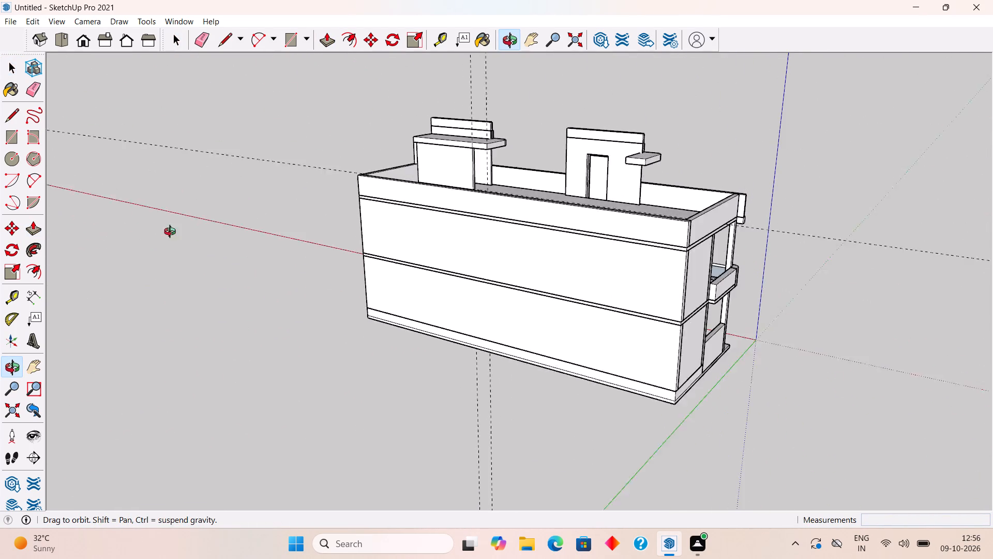
middle_click_drag(172, 233, 133, 240)
middle_click_drag(664, 332, 541, 468)
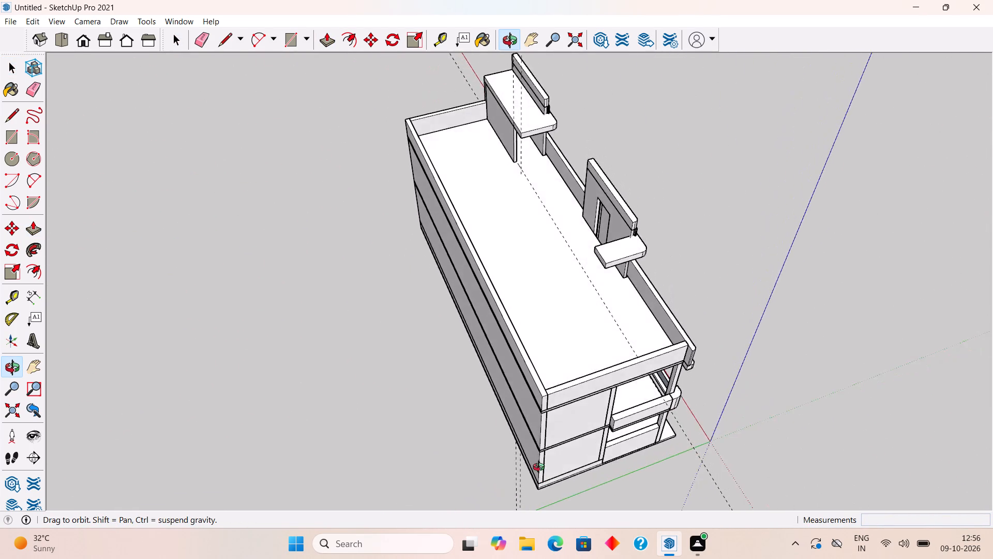
middle_click_drag(541, 468, 885, 481)
middle_click_drag(558, 236, 559, 237)
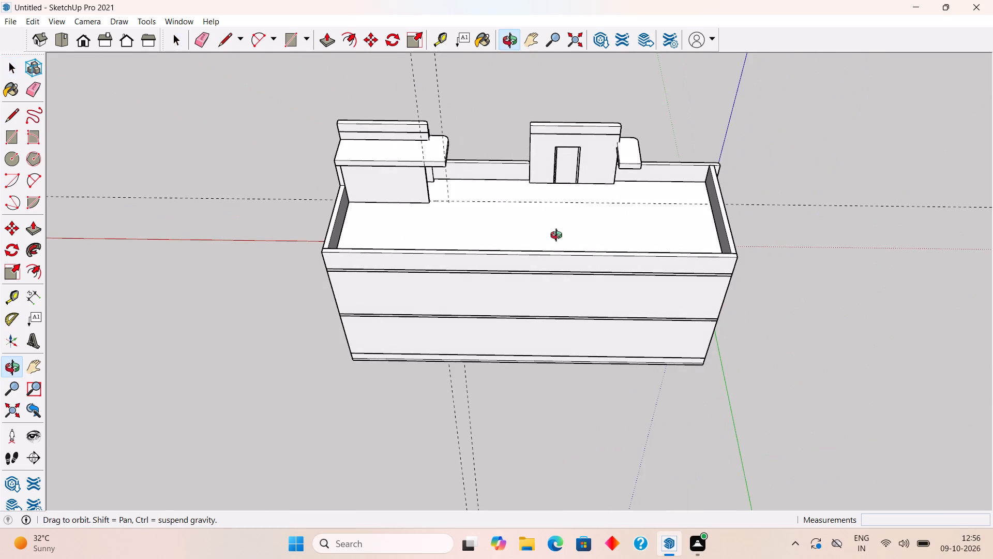
middle_click_drag(559, 237, 594, 242)
scroll(596, 252, "up", 2)
scroll(549, 162, "up", 4)
middle_click_drag(549, 162, 550, 236)
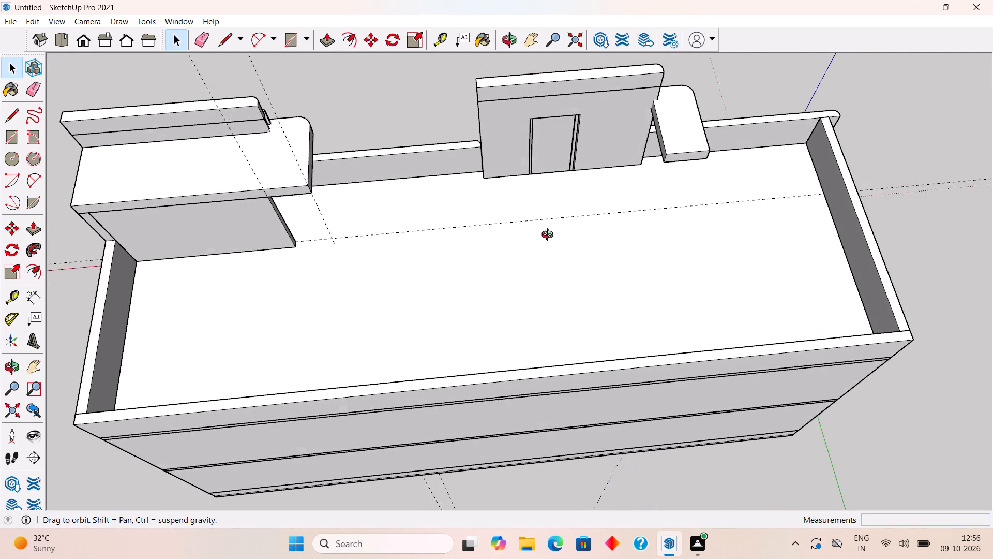
middle_click_drag(550, 236, 557, 257)
scroll(540, 241, "up", 4)
middle_click_drag(553, 226, 552, 294)
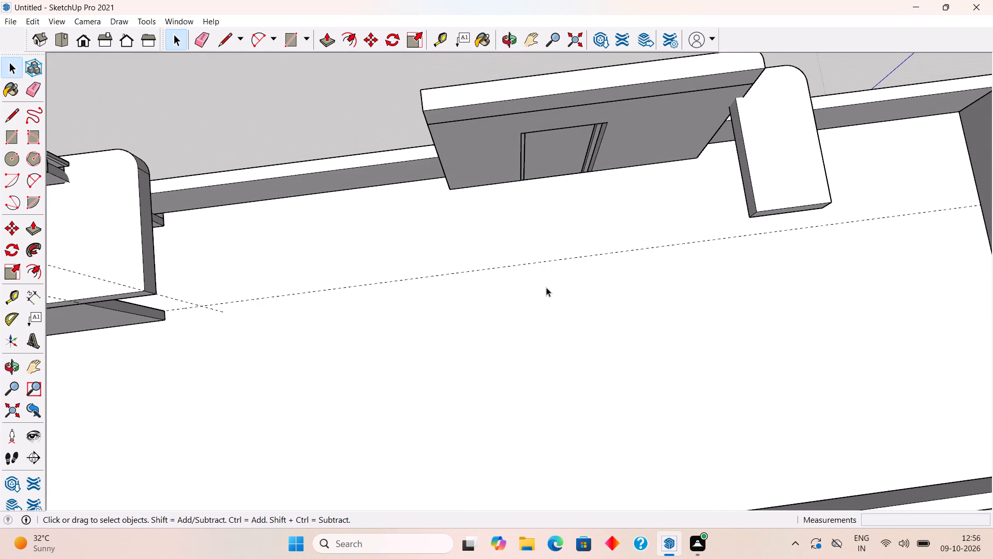
middle_click_drag(564, 288, 502, 266)
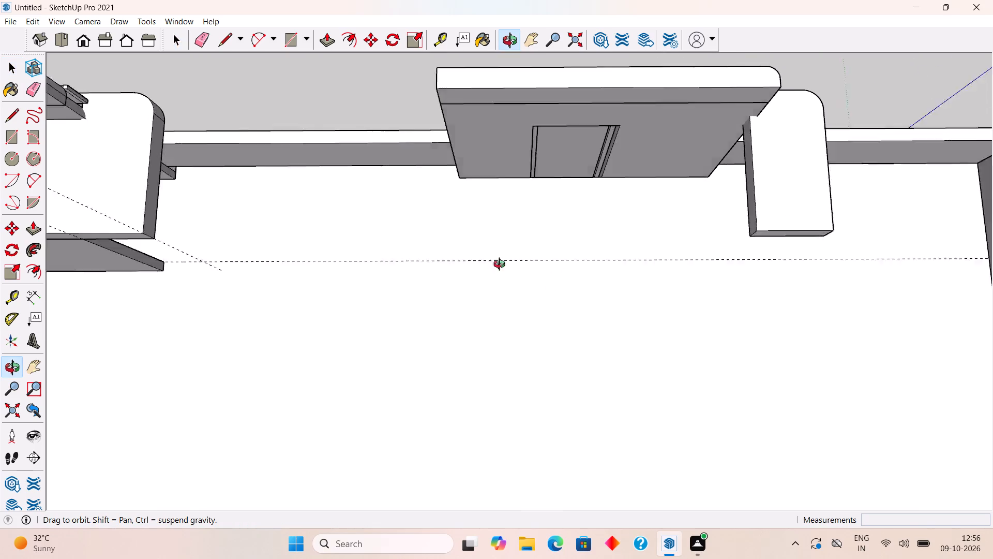
middle_click_drag(502, 266, 361, 212)
scroll(361, 212, "down", 9)
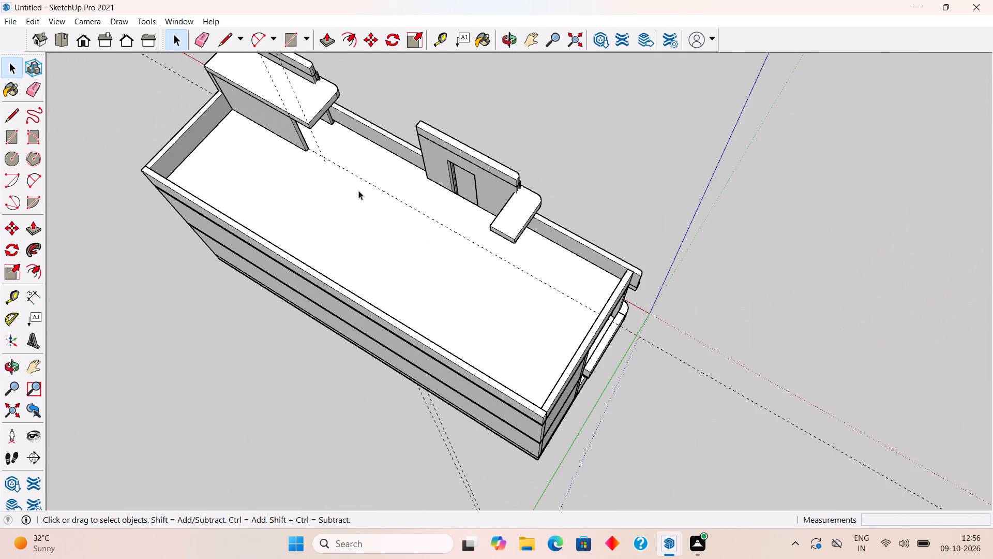
middle_click_drag(355, 187, 289, 124)
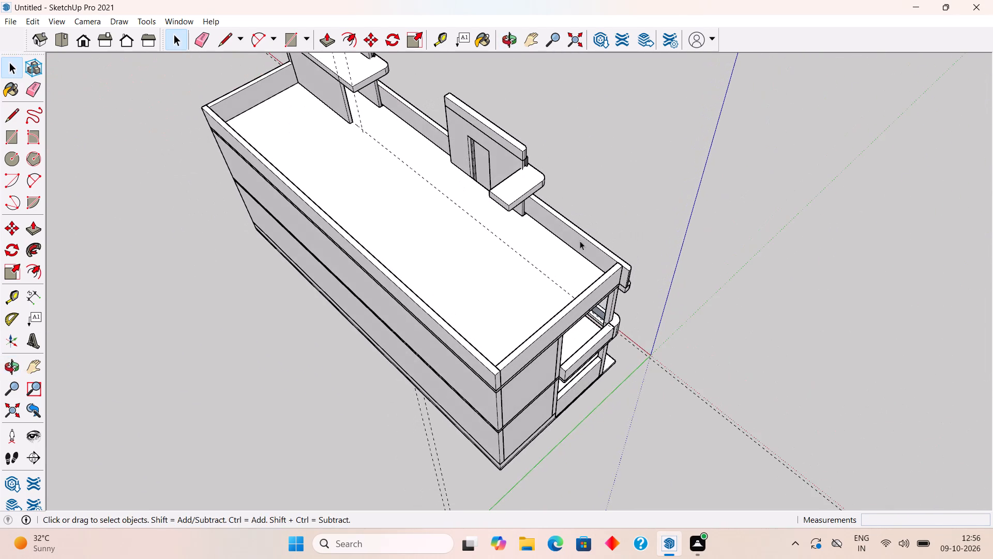
middle_click_drag(577, 244, 299, 236)
scroll(321, 238, "down", 9)
middle_click_drag(536, 356, 251, 211)
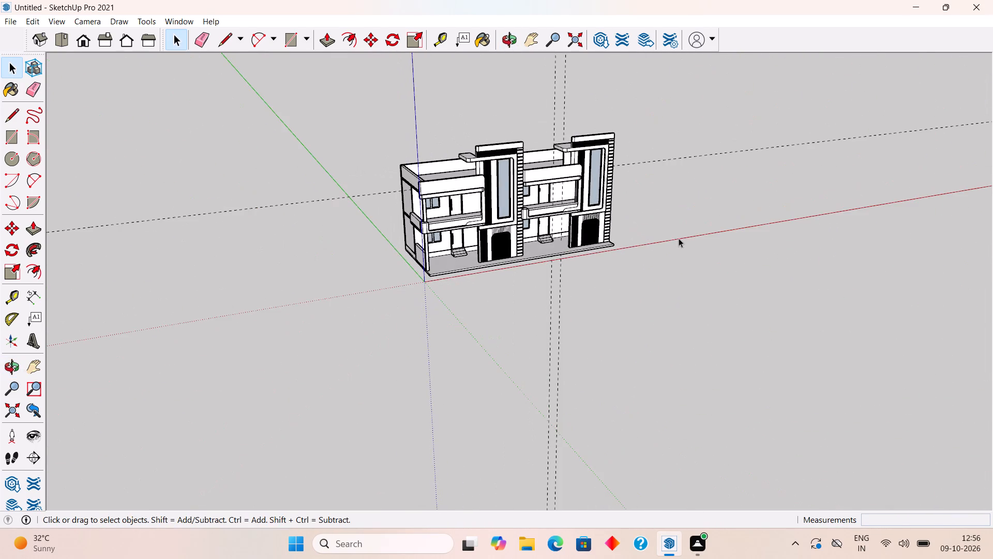
middle_click_drag(641, 224, 520, 186)
scroll(519, 182, "up", 6)
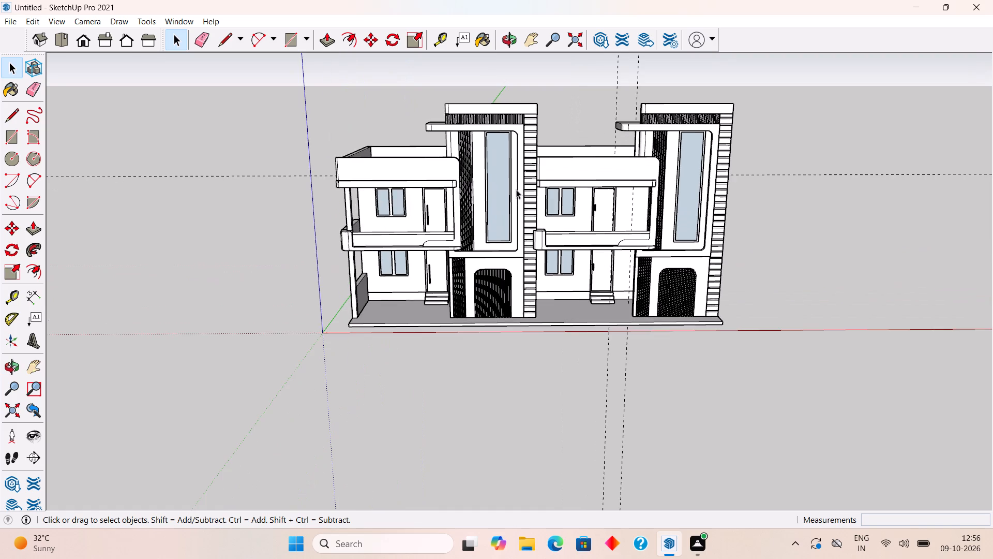
middle_click_drag(549, 194, 541, 176)
Examine the two towers' roof walls and projecting slabs from the side and above.
middle_click_drag(457, 198, 933, 343)
middle_click_drag(503, 287, 567, 306)
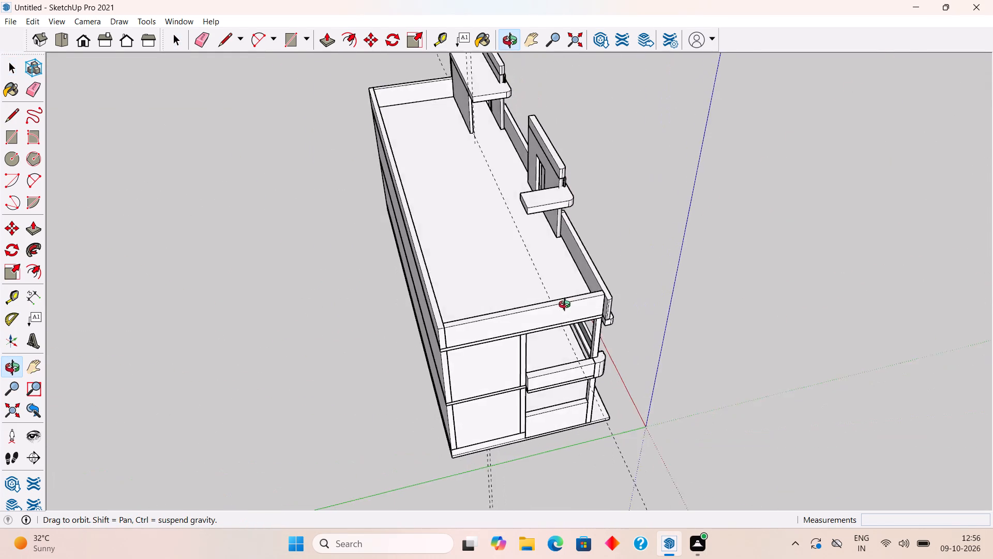
middle_click_drag(567, 306, 568, 331)
scroll(483, 224, "up", 7)
scroll(503, 198, "down", 10)
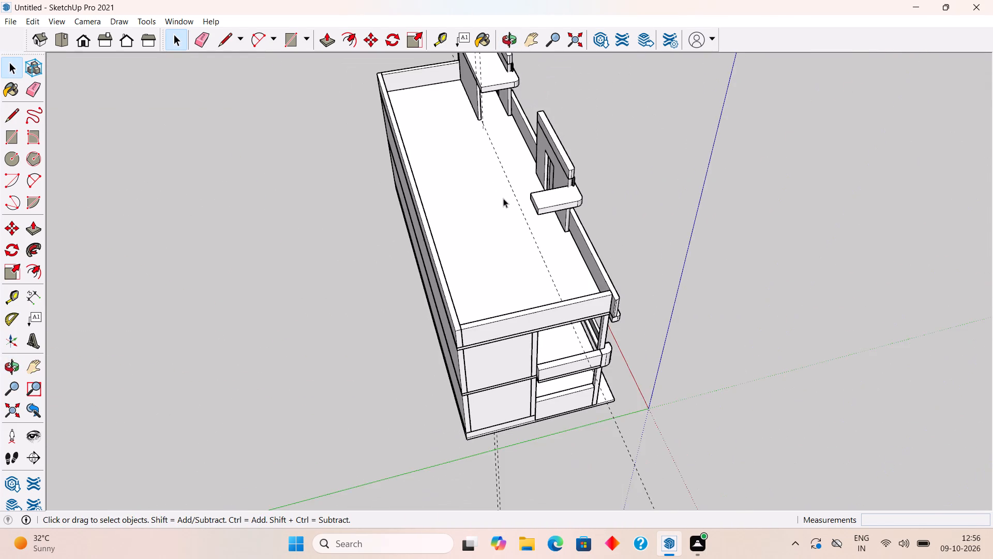
scroll(523, 171, "down", 4)
scroll(524, 170, "up", 2)
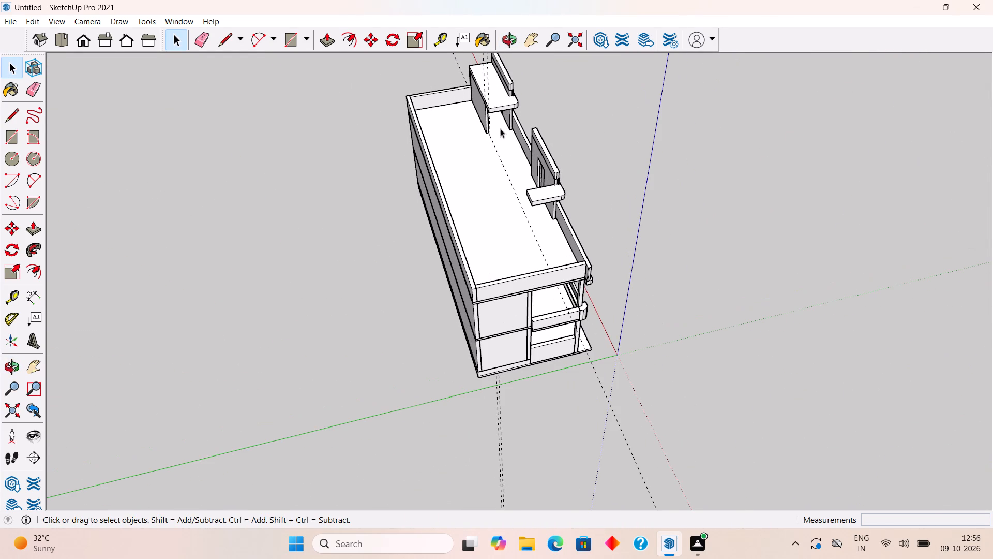
scroll(482, 45, "up", 17)
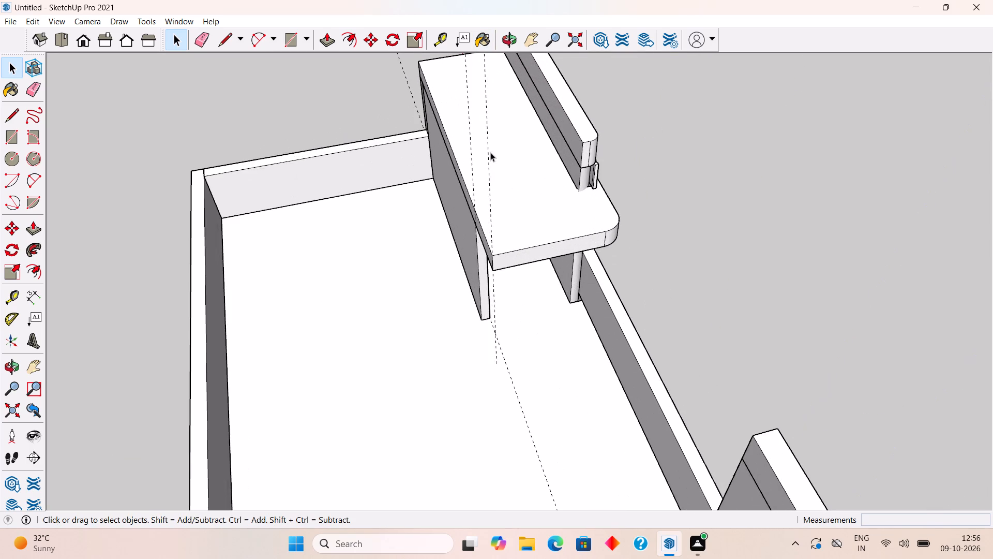
middle_click_drag(481, 184, 449, 78)
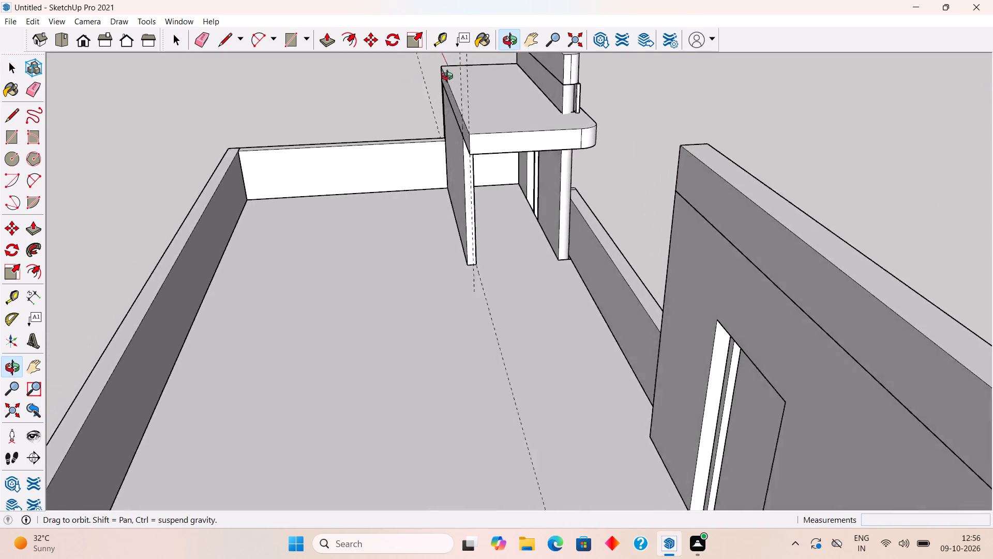
middle_click_drag(449, 78, 459, 106)
scroll(459, 106, "down", 6)
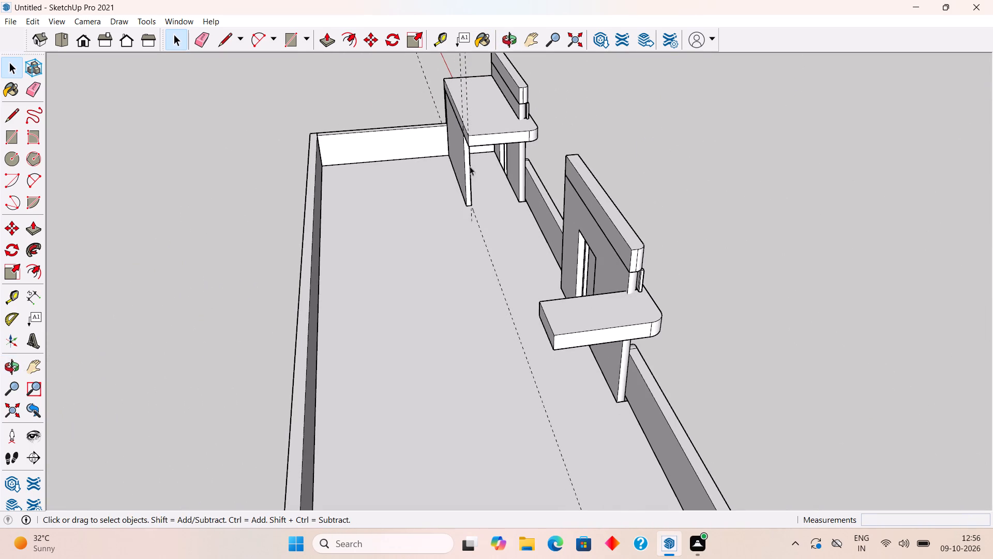
scroll(554, 406, "up", 3)
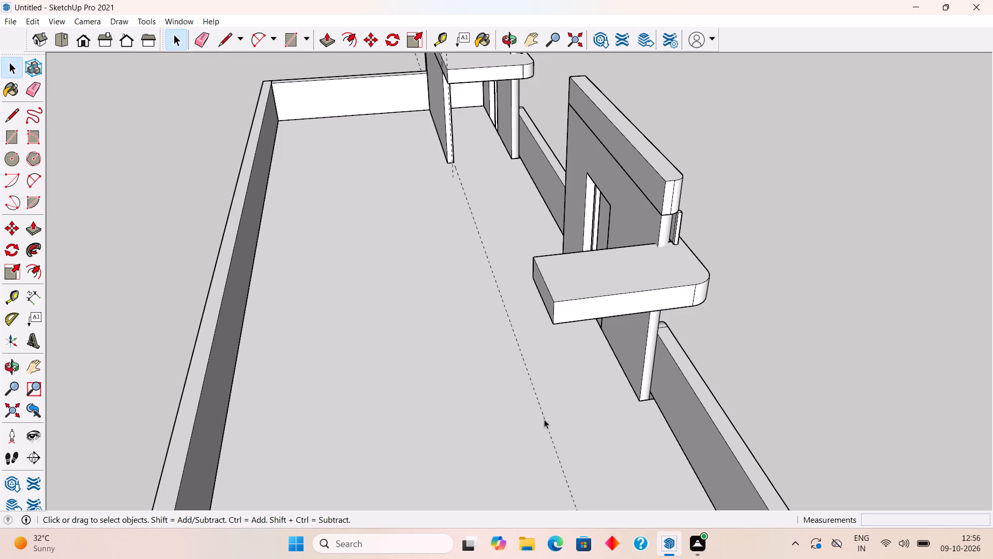
Place a parallel guide 6" from the long roof guide, on the side away from the tower walls.
key("t")
left_click(540, 405)
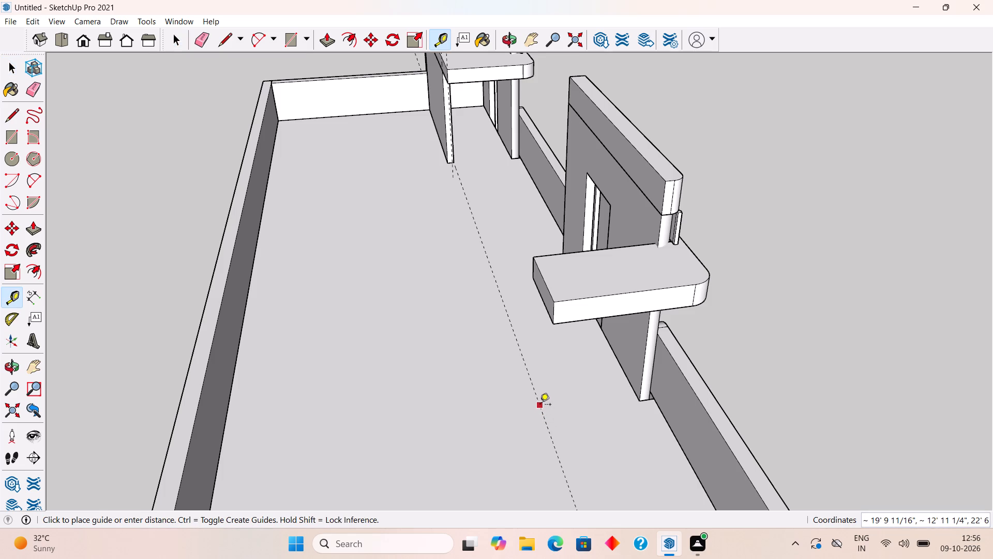
type("6\"")
key("Return")
Place a vertical guide down to the roof through the inner corner edge of the first tower's projecting slab.
middle_click_drag(504, 402, 514, 403)
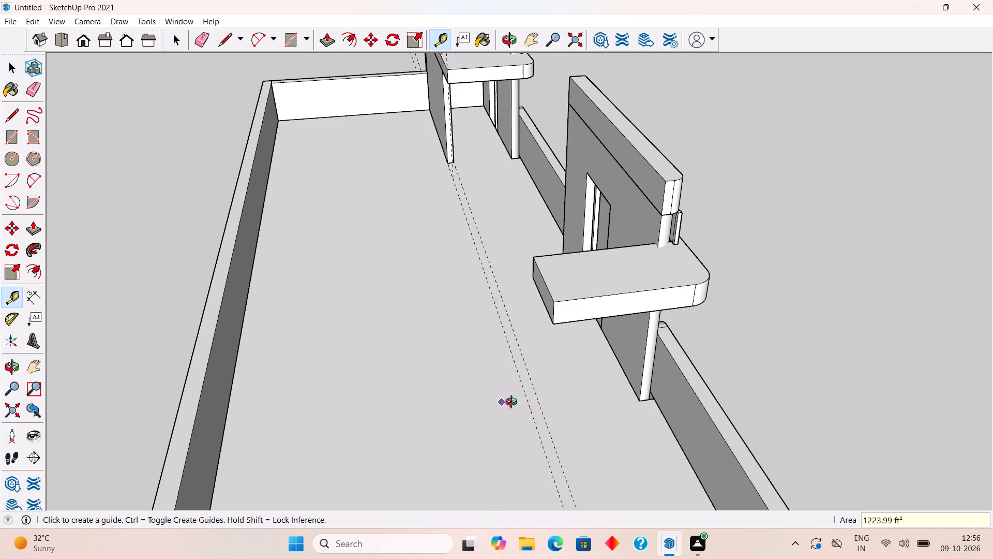
middle_click_drag(514, 403, 723, 424)
scroll(790, 321, "up", 6)
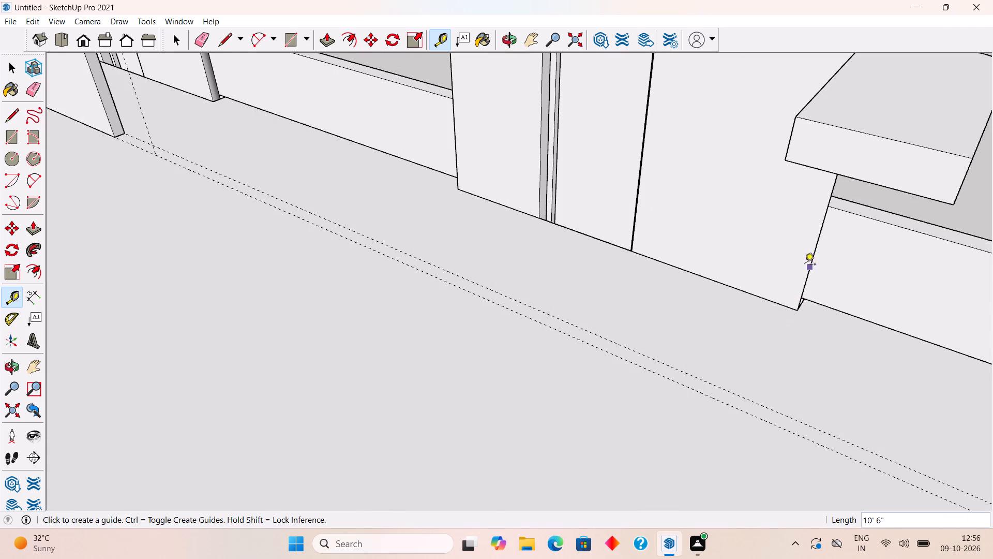
double_click(786, 158)
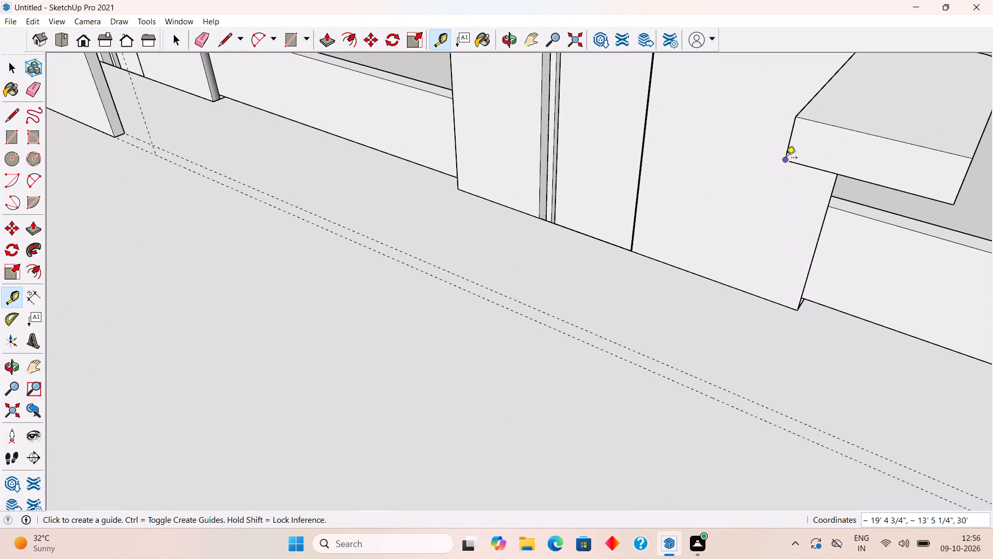
middle_click_drag(798, 176, 962, 204)
scroll(964, 192, "up", 4)
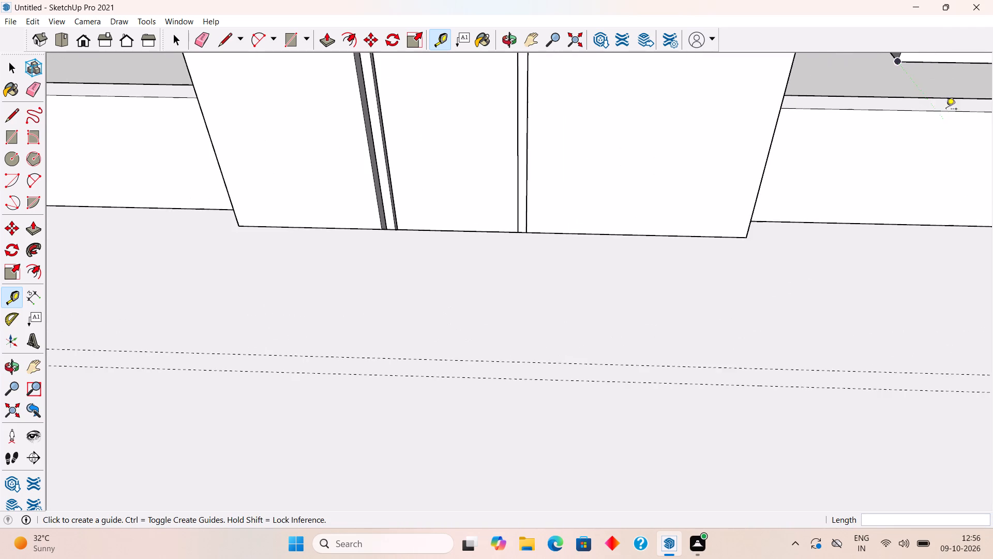
scroll(927, 91, "down", 16)
middle_click_drag(826, 172, 992, 204)
scroll(946, 203, "down", 4)
middle_click_drag(667, 218, 517, 432, "shift")
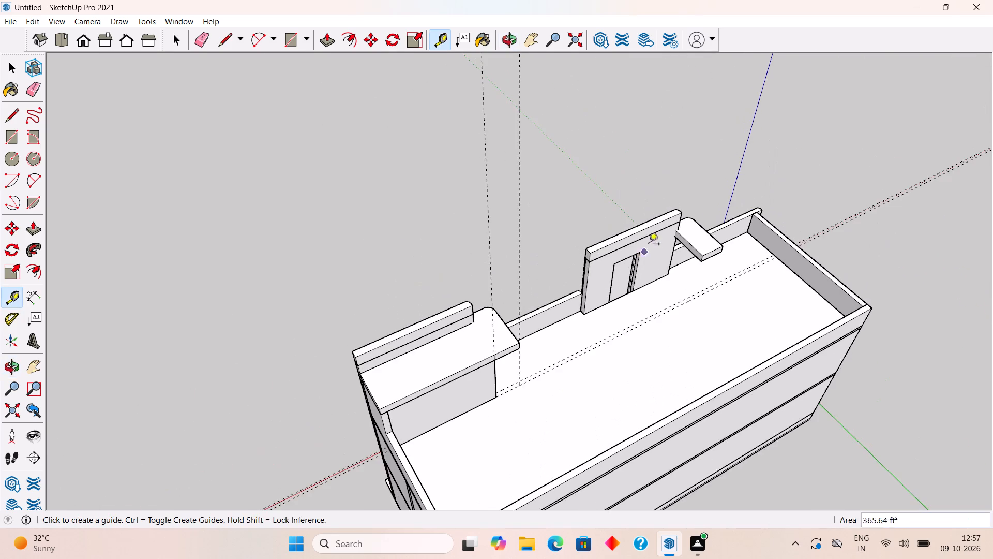
scroll(651, 244, "up", 15)
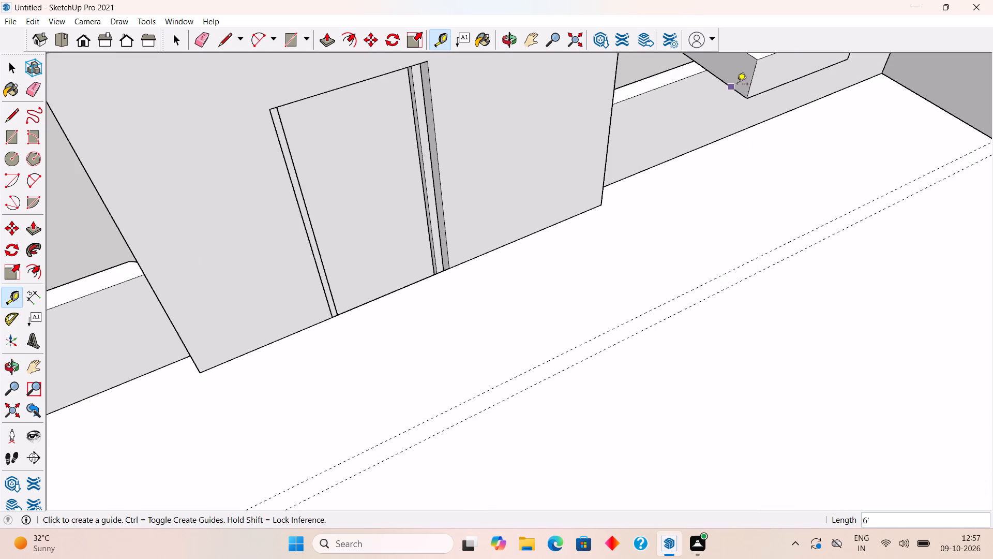
double_click(751, 83)
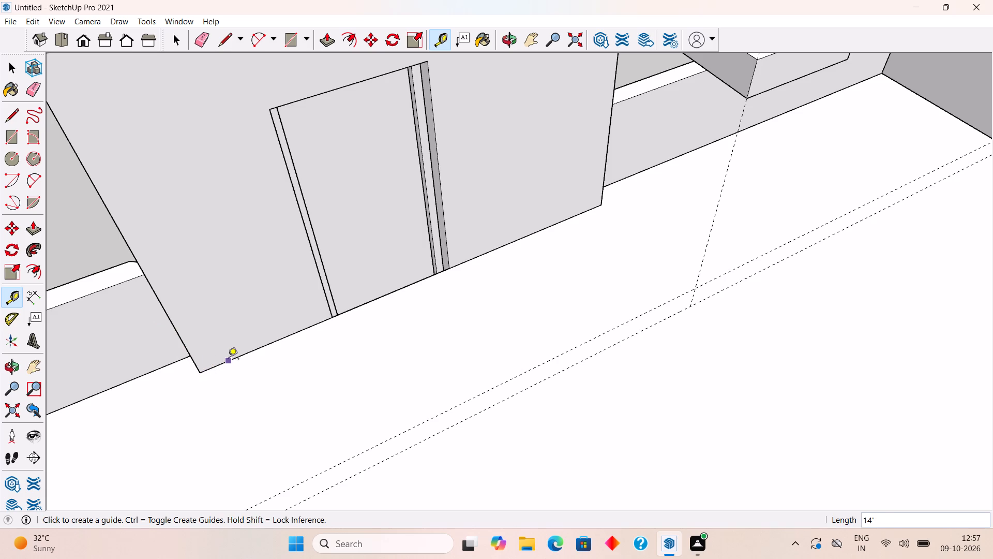
Place a guide across the roof along the base edge at the far end of the first tower's wall.
scroll(239, 392, "down", 3)
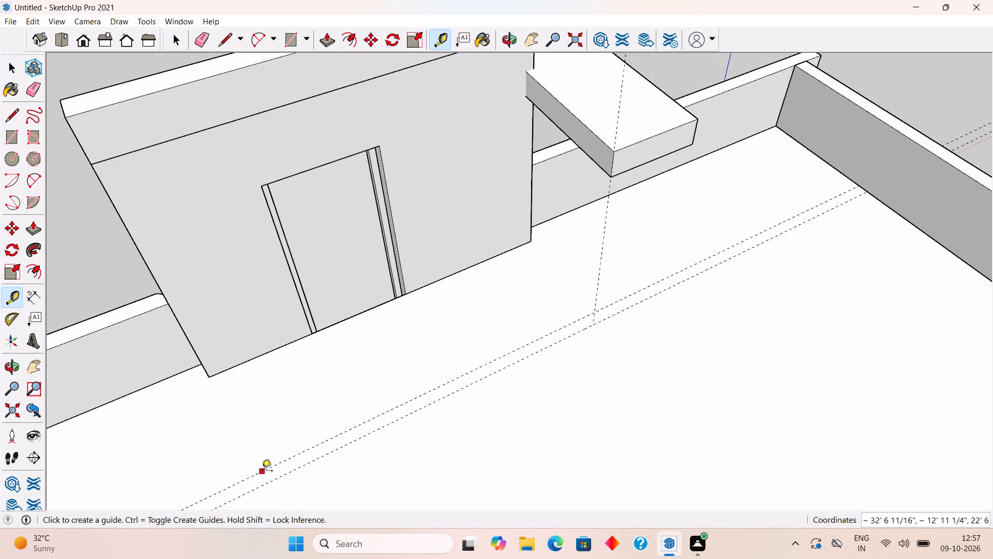
middle_click_drag(174, 347, 301, 313)
scroll(270, 461, "up", 4)
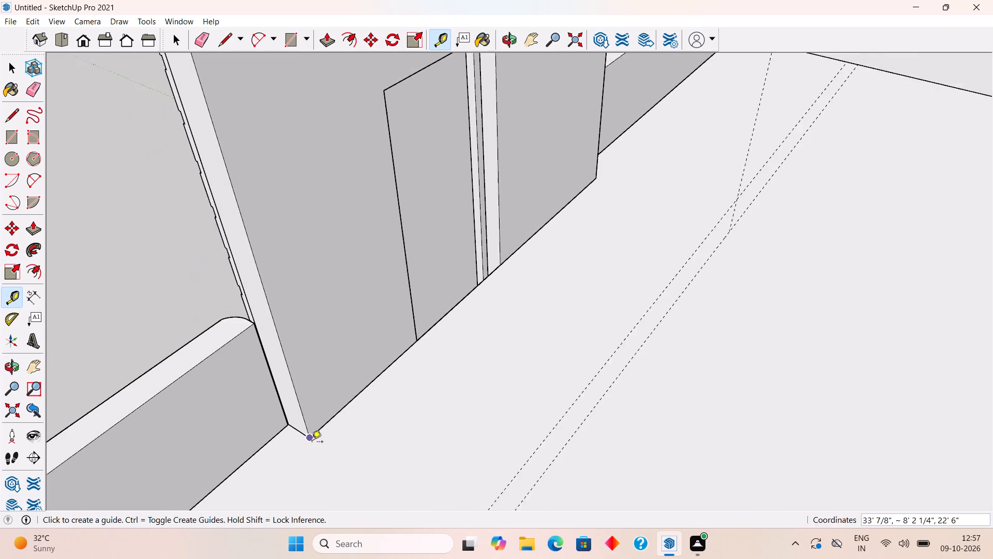
scroll(286, 438, "up", 5)
double_click(303, 431)
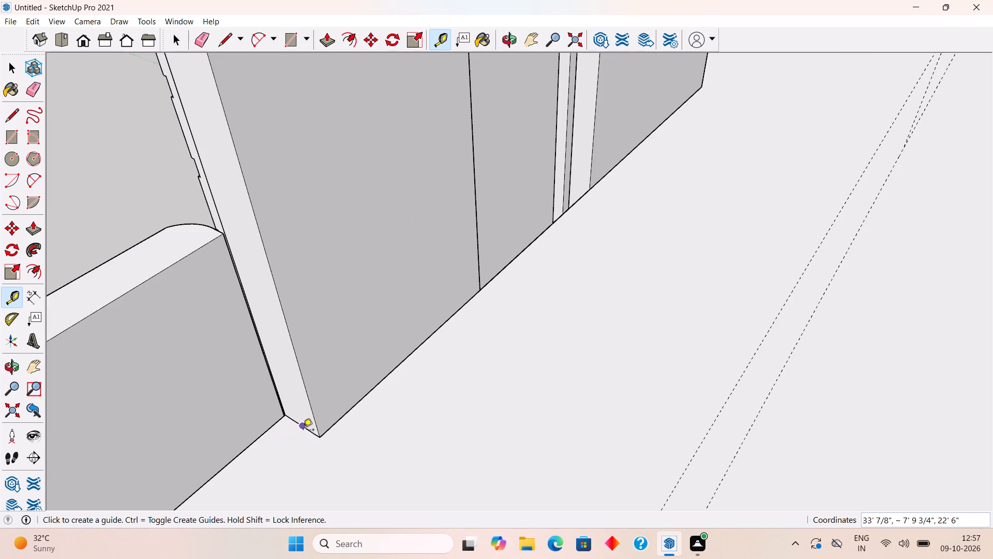
scroll(303, 431, "down", 9)
key("space")
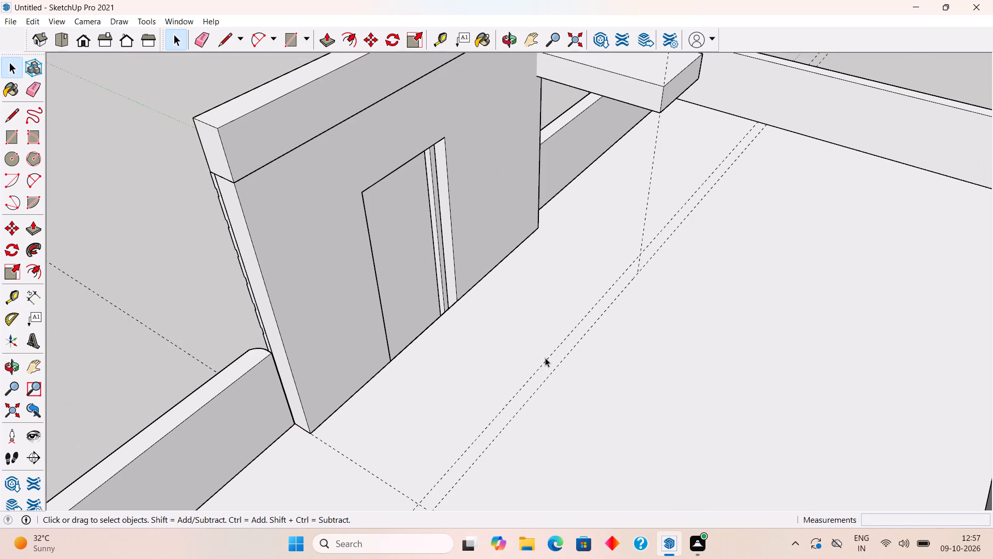
Draw a rectangle about 13' 8" by 6" between the two long guides, from the slab corner guide to the cross guide.
key("a")
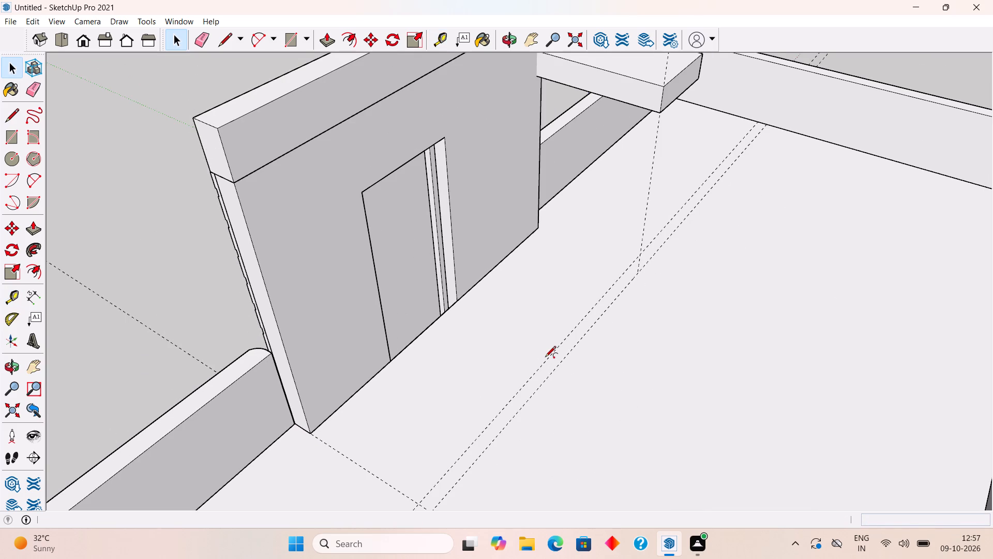
key("r")
left_click(638, 272)
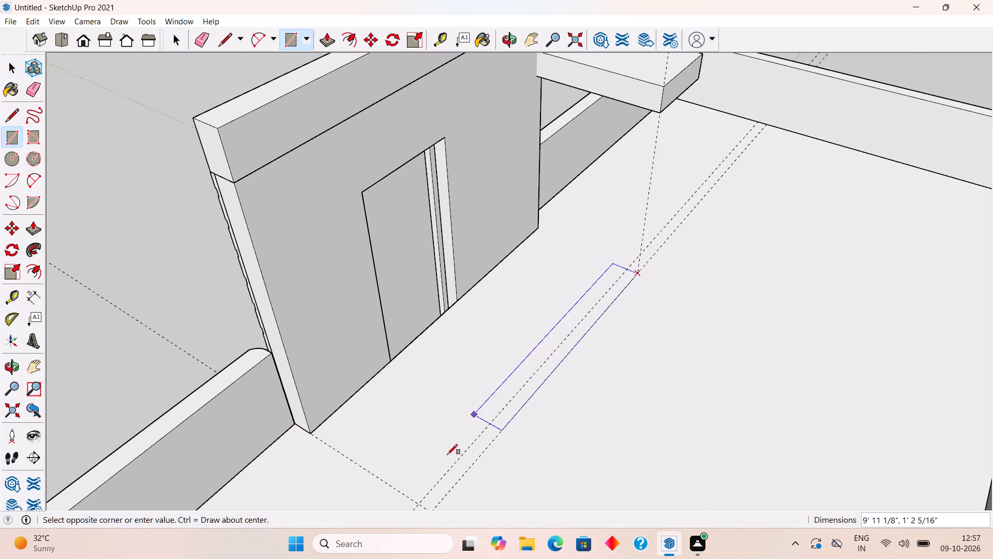
left_click(421, 501)
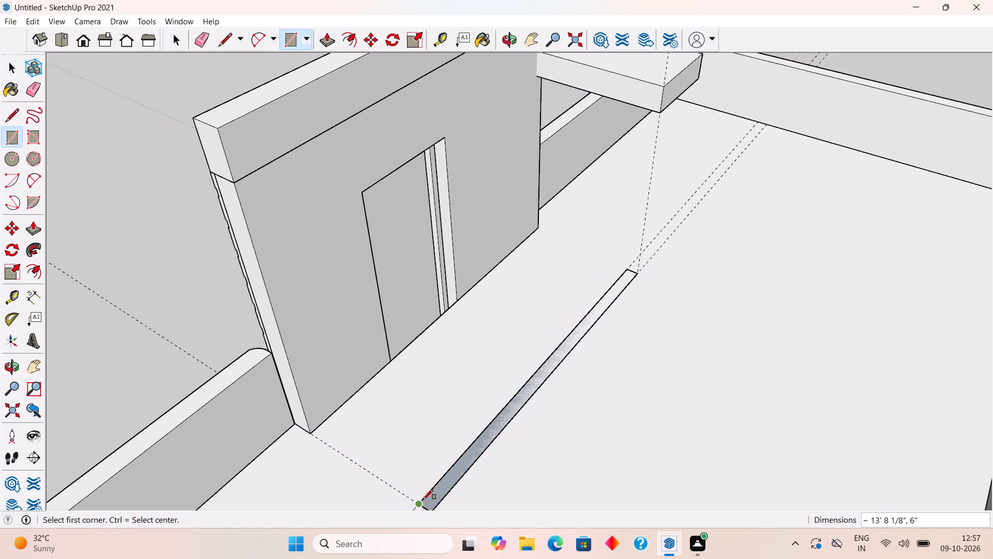
key("space")
Offset a guide 6" inward from the cross guide and draw the 6" wide side-wall footprint from the tower wall to the long strip.
key("t")
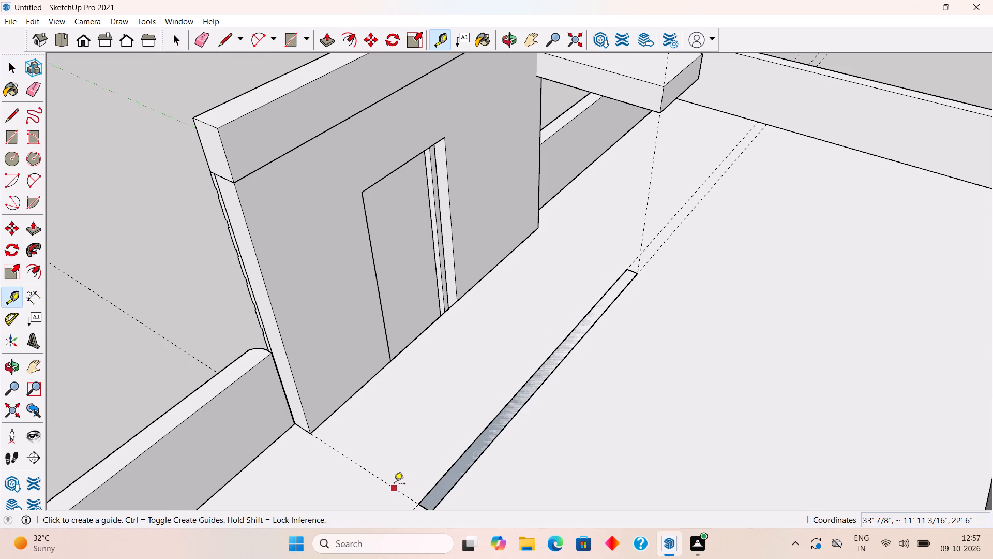
left_click(394, 484)
type("6\"")
key("Return")
key("r")
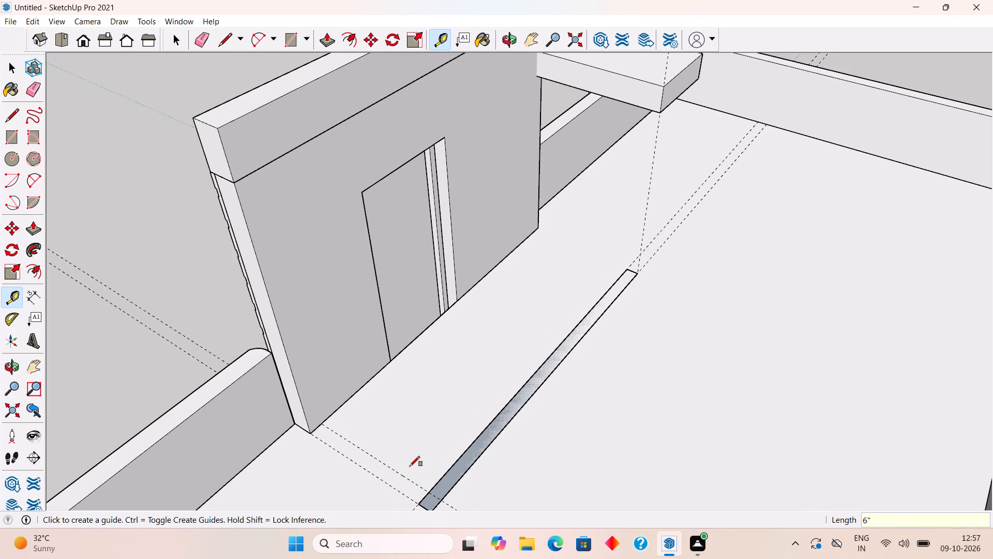
left_click(314, 434)
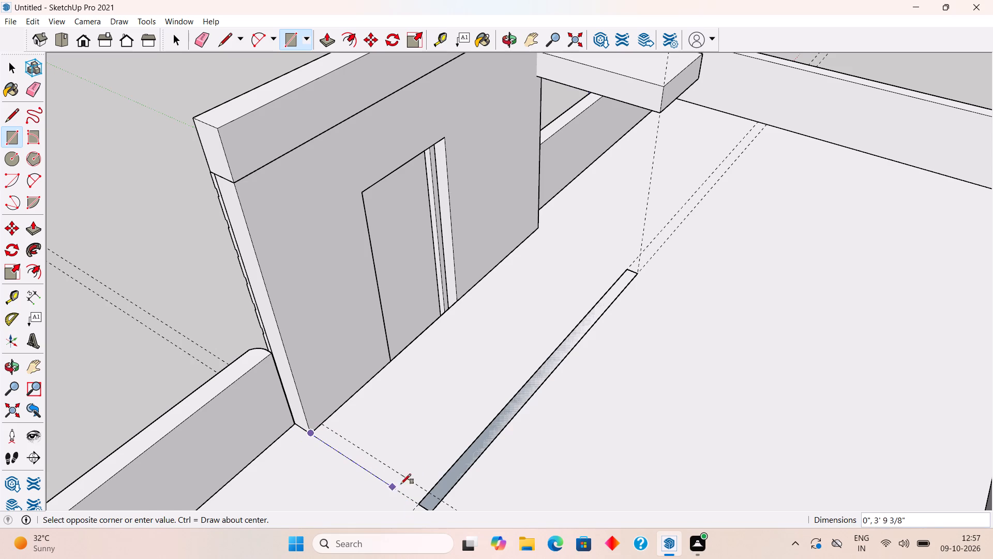
left_click(428, 491)
key("space")
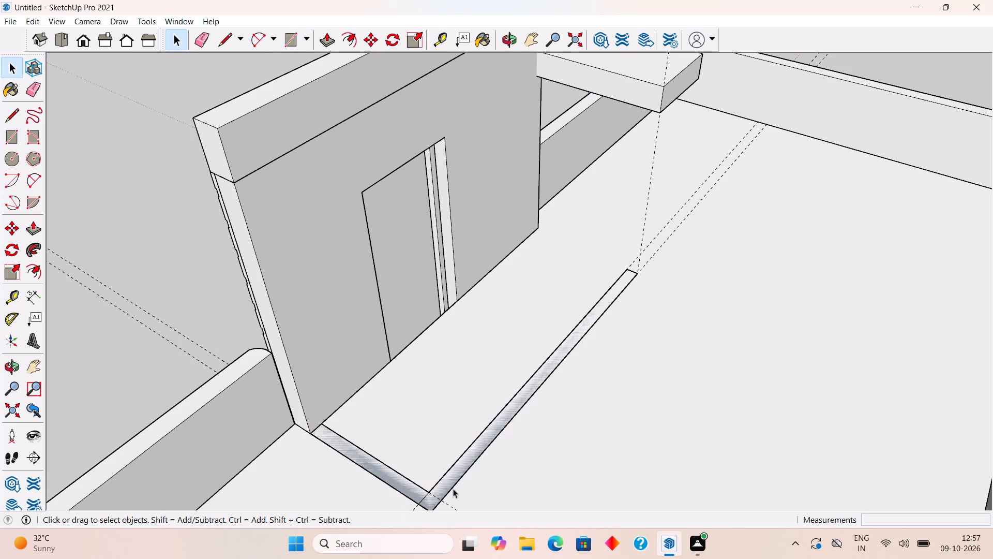
Push/Pull the long footprint strip up 7' 6" to the underside of the projecting slab.
left_click(450, 482)
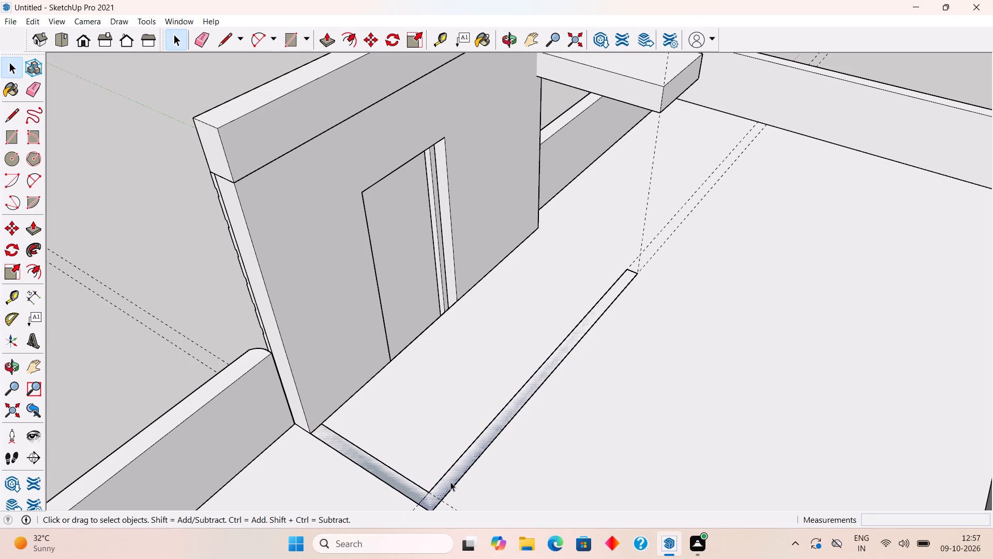
key("p")
left_click(450, 482)
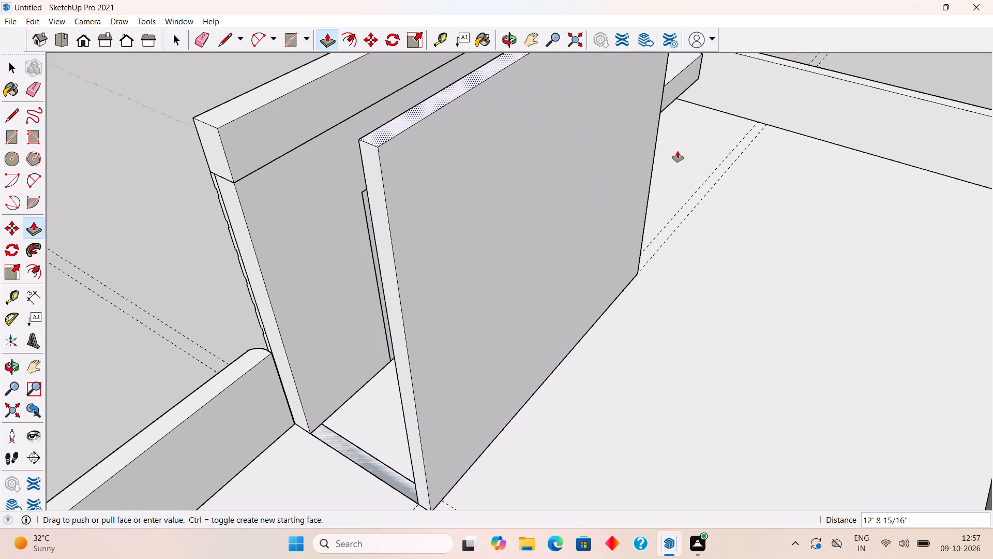
left_click(675, 98)
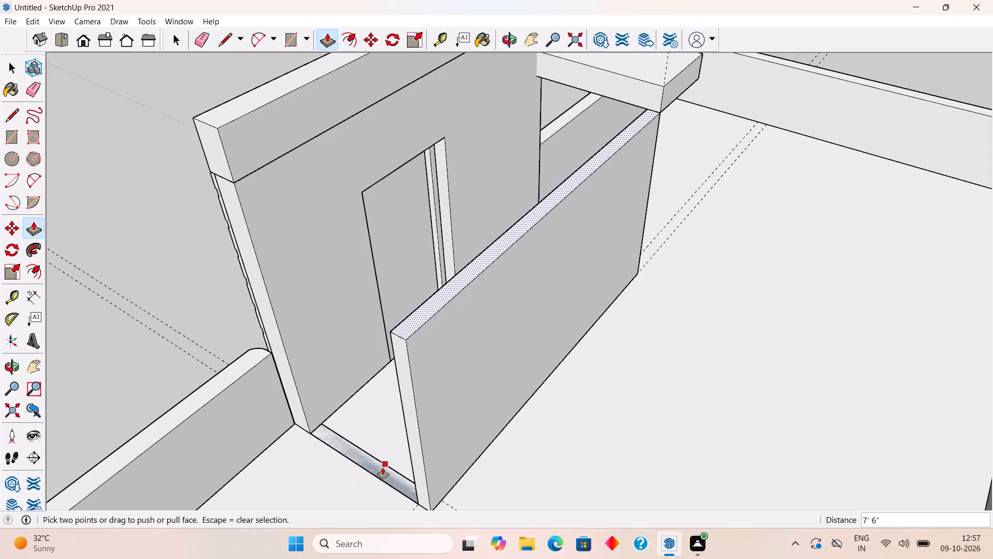
Push/Pull the short side-wall footprint up to the same height as the long rear wall.
left_click(383, 468)
key("space")
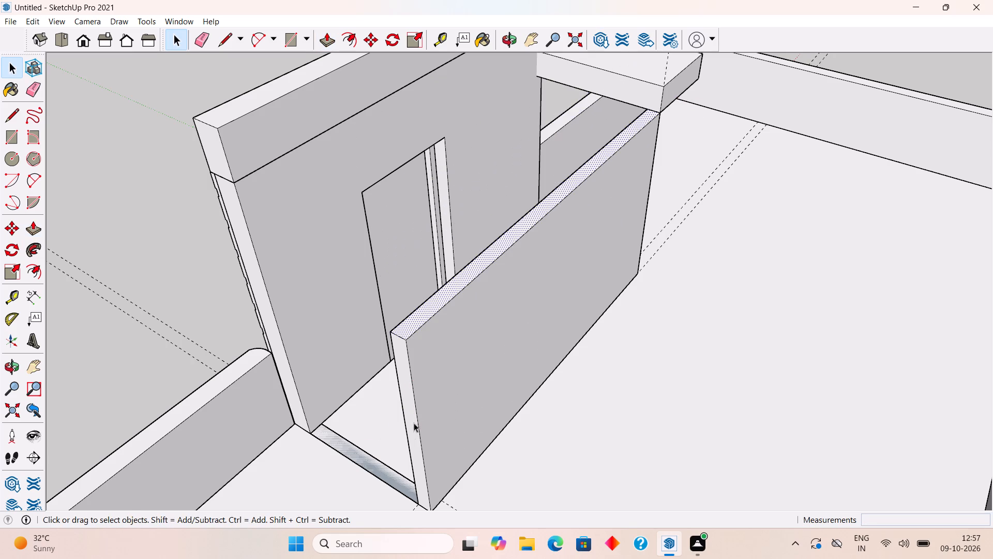
left_click(386, 477)
key("p")
left_click(386, 477)
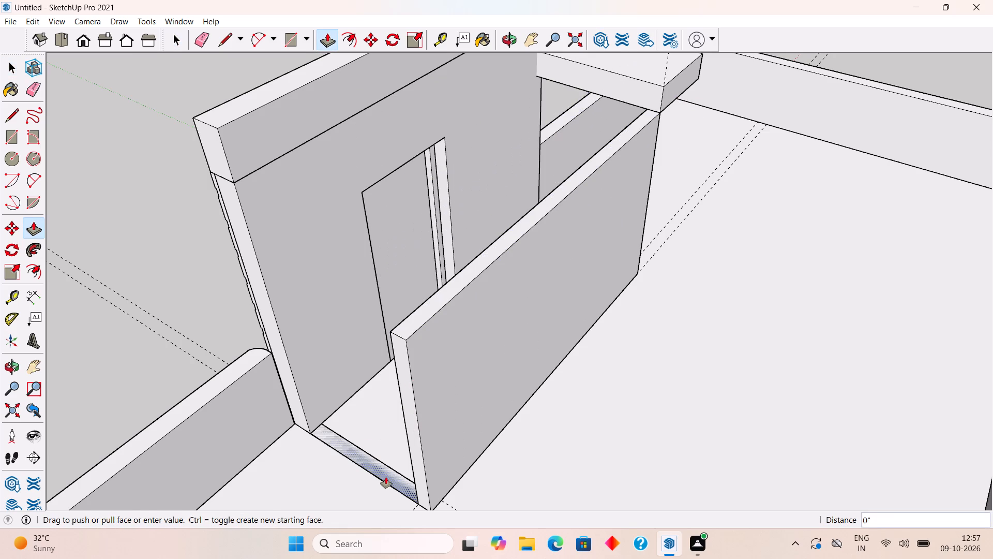
left_click(414, 335)
key("space")
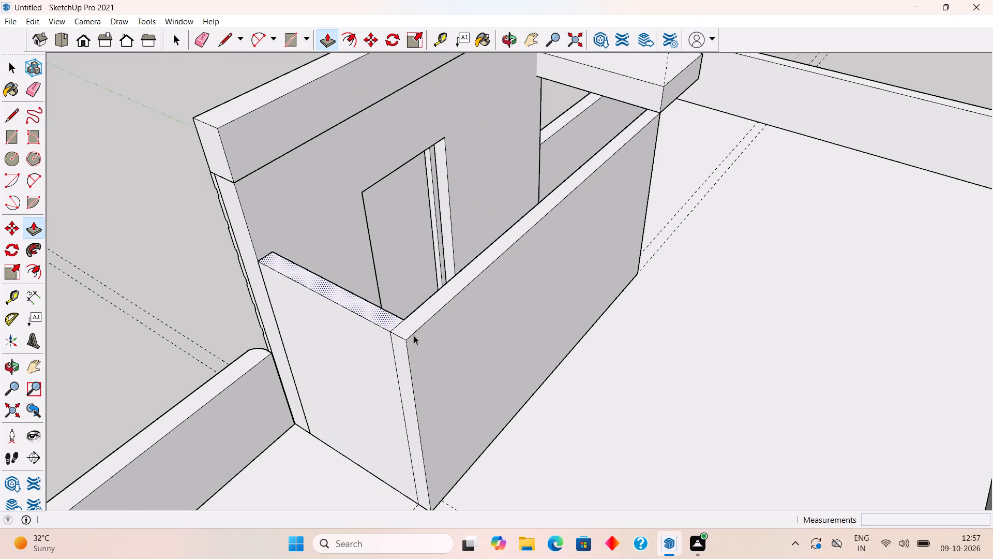
Open the projecting slab's group and draw a 1' vertical edge on its end face where it meets the tower wall.
middle_click_drag(414, 347, 516, 386)
scroll(515, 386, "down", 11)
scroll(508, 256, "up", 6)
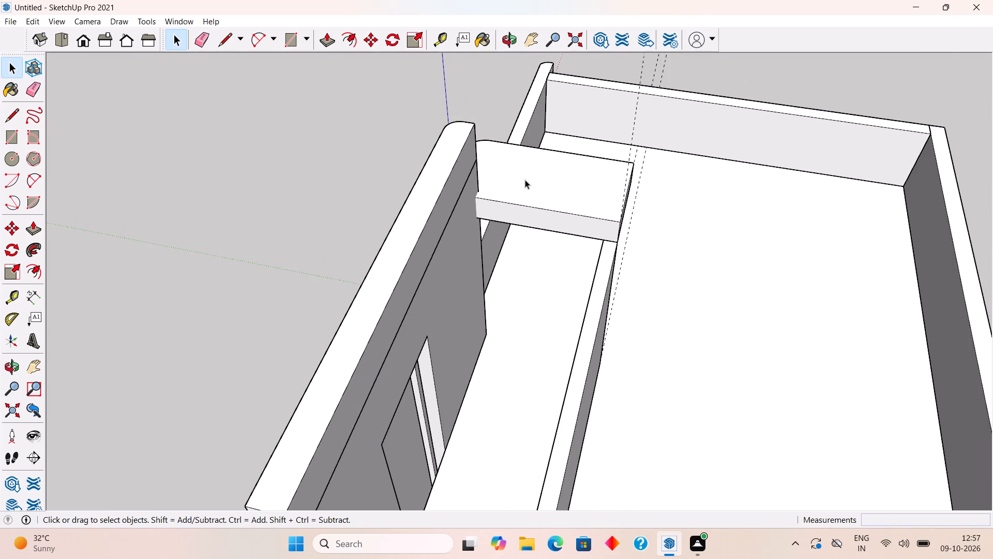
scroll(525, 180, "up", 5)
triple_click(519, 223)
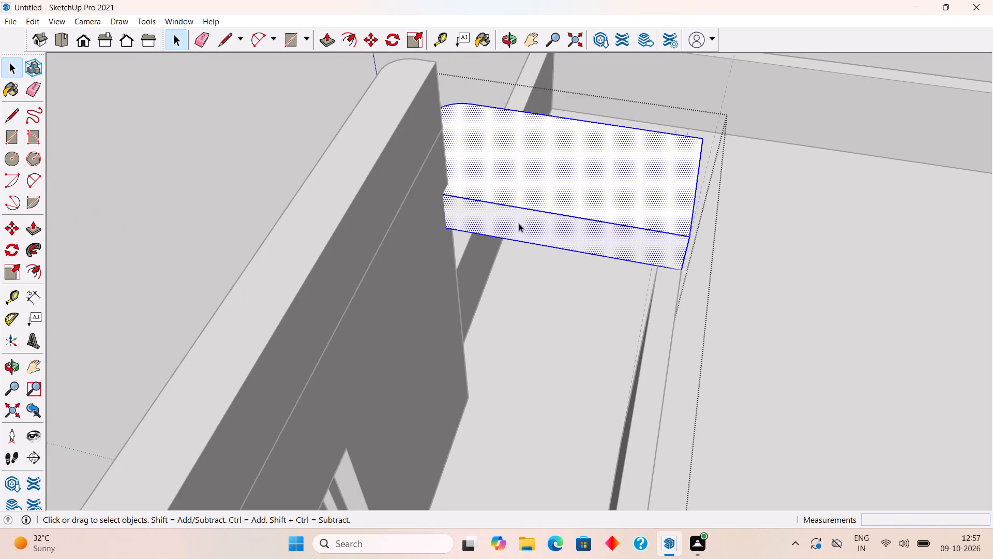
key("l")
left_click(445, 195)
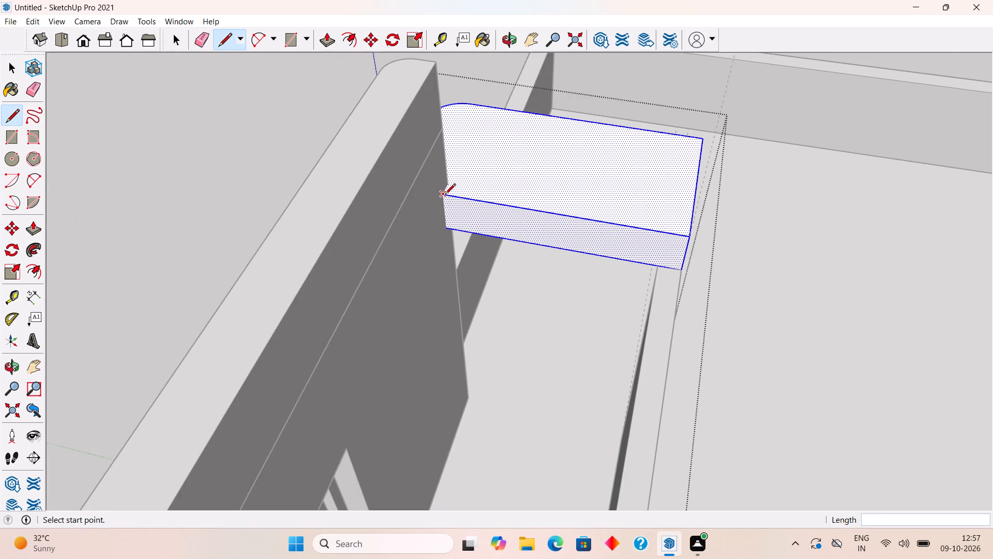
left_click(448, 227)
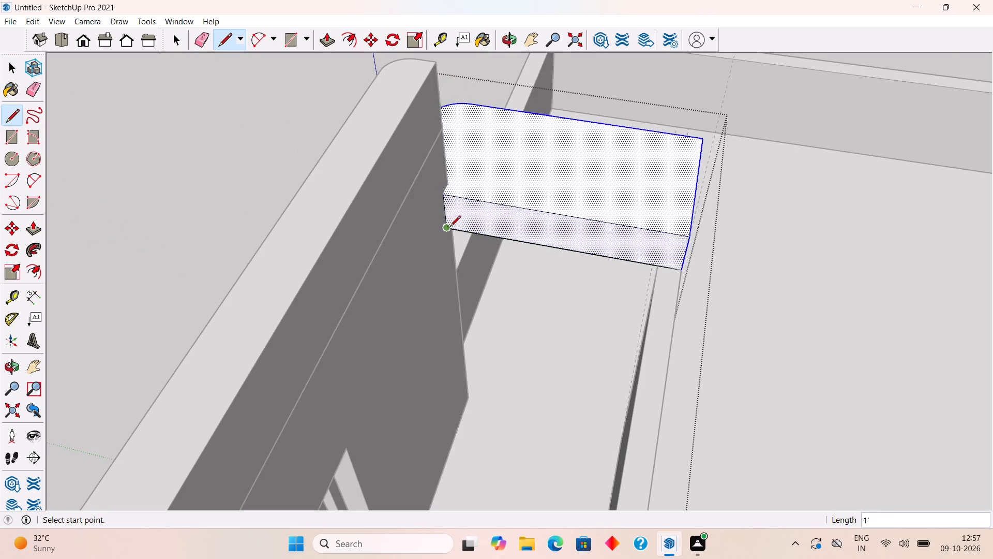
Extend the slab's end face about 13' 8" over the room to the side wall's outer face, and exit the group.
key("p")
left_click(462, 219)
scroll(462, 229, "down", 14)
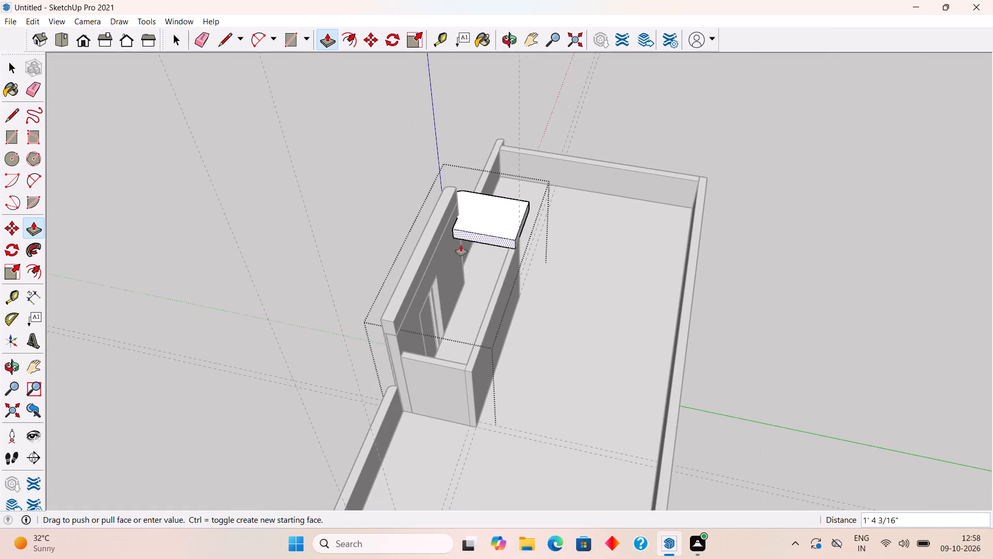
left_click(462, 373)
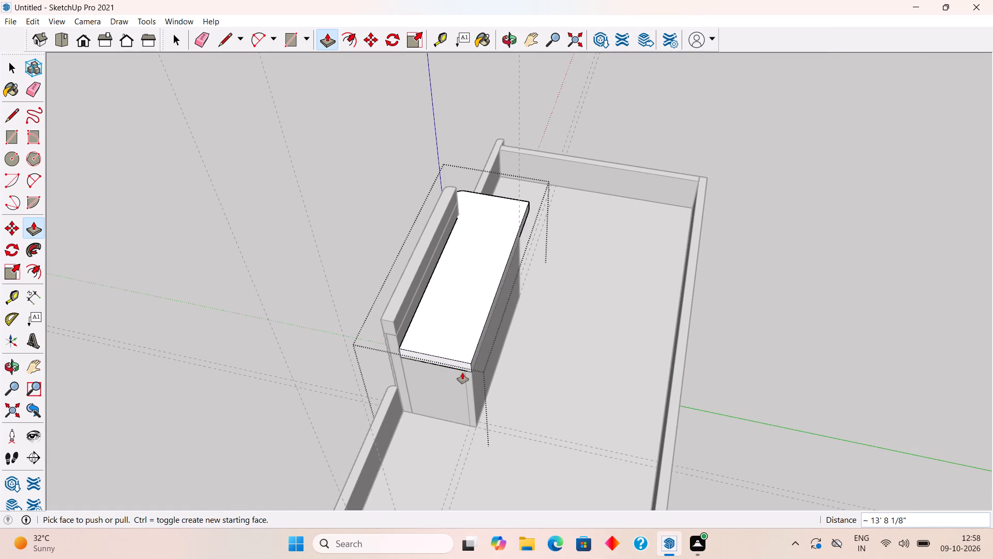
key("space")
left_click(237, 253)
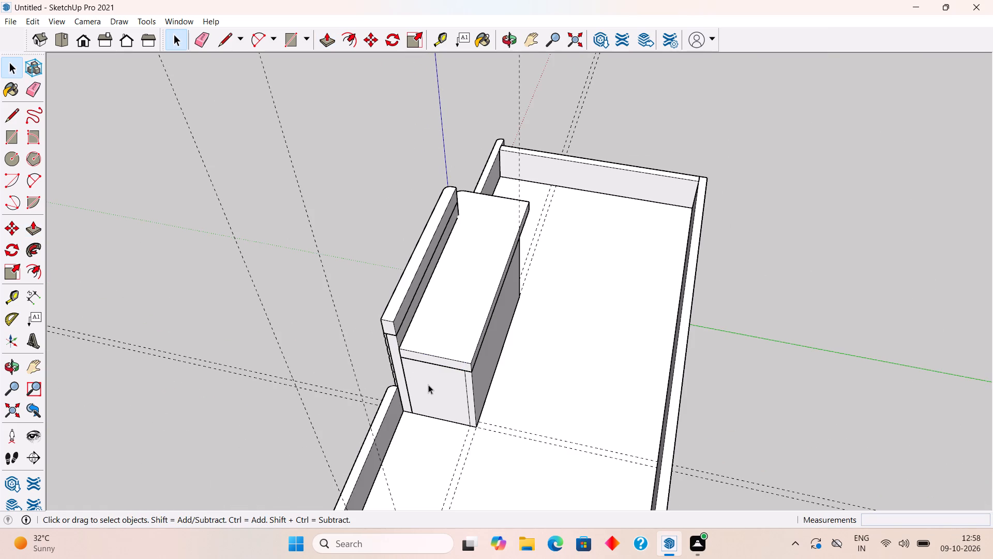
Group the connected new side and rear walls of the first tower's rooftop room.
double_click(430, 386)
left_click(431, 386)
right_click(427, 379)
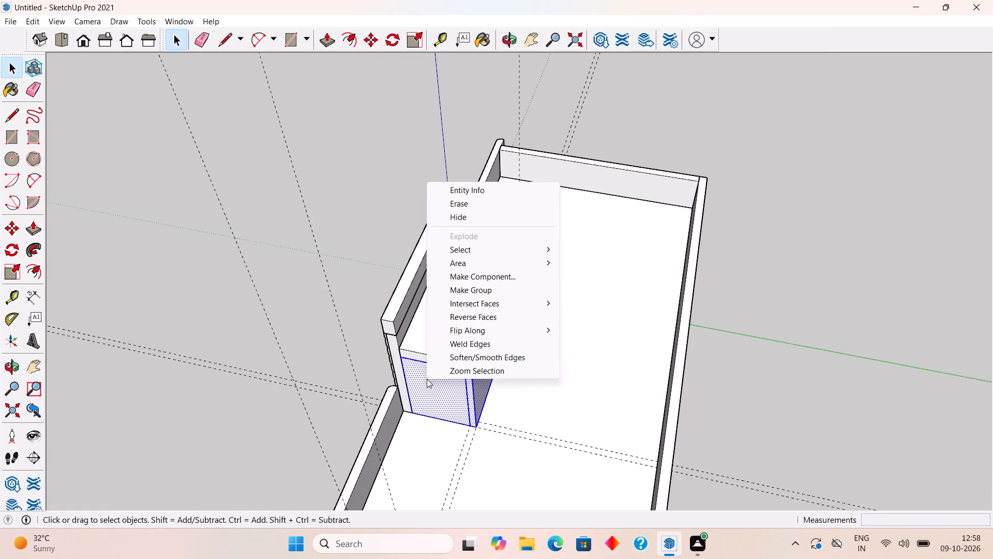
left_click(468, 289)
left_click(351, 255)
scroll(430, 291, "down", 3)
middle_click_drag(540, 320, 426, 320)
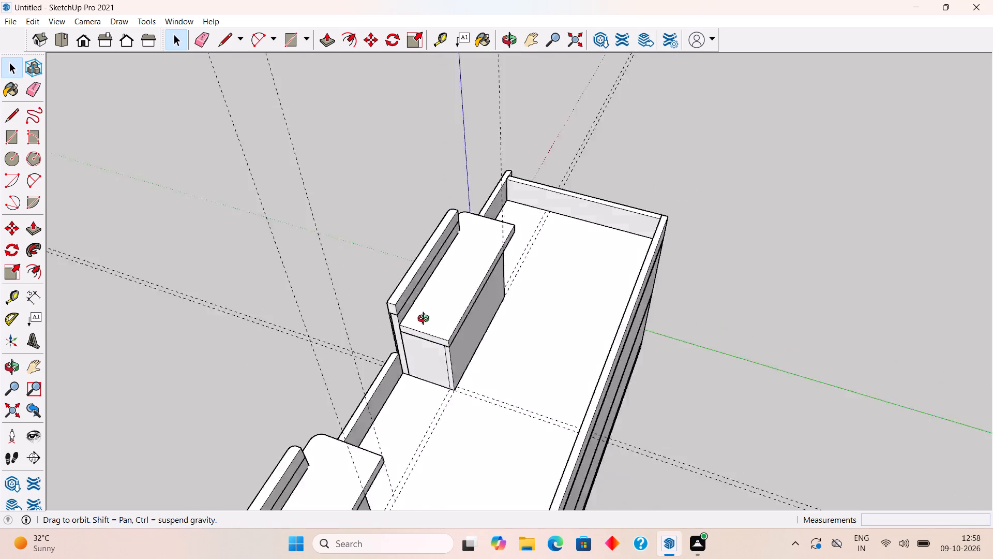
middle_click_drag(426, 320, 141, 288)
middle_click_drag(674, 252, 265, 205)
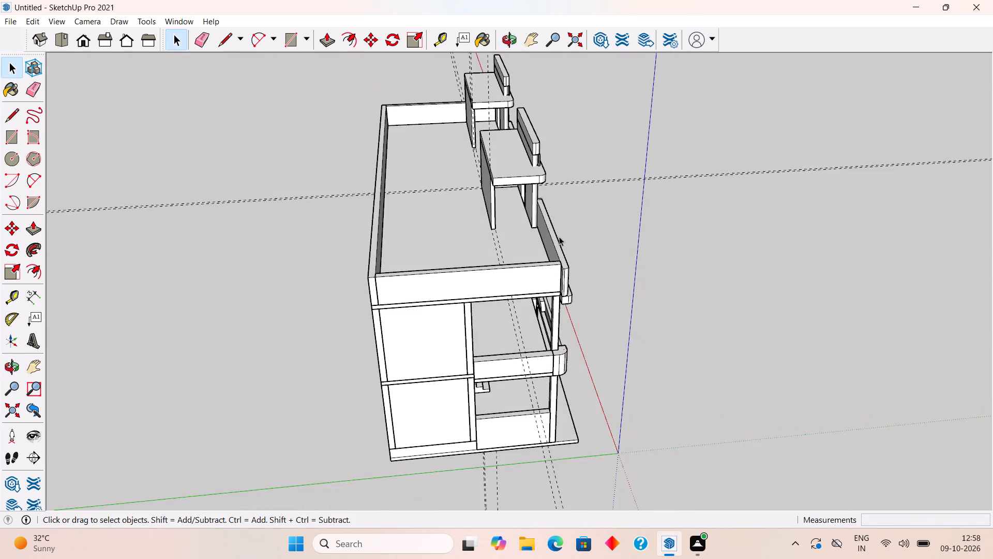
Examine the front and side elevations of both houses from several angles.
middle_click_drag(559, 237, 88, 141)
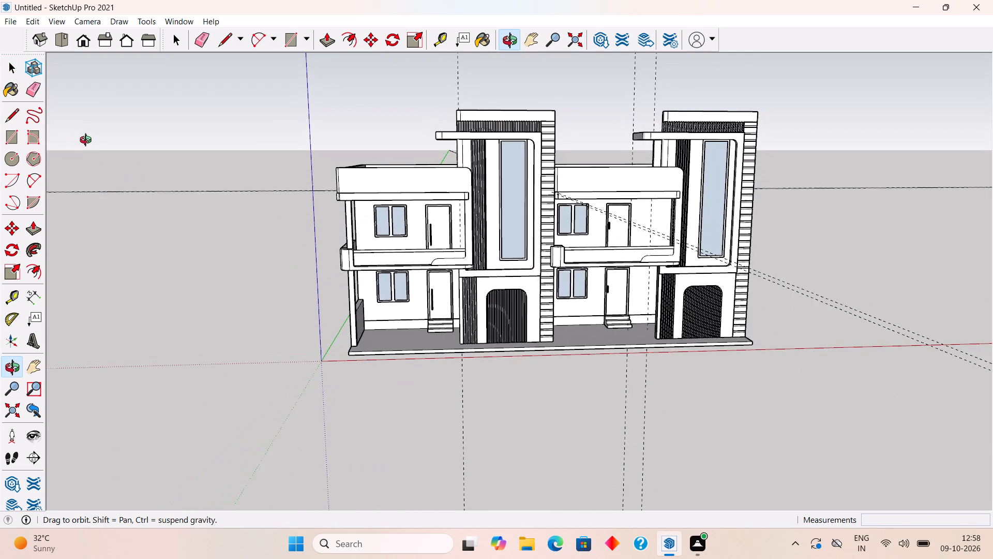
middle_click_drag(88, 141, 49, 133)
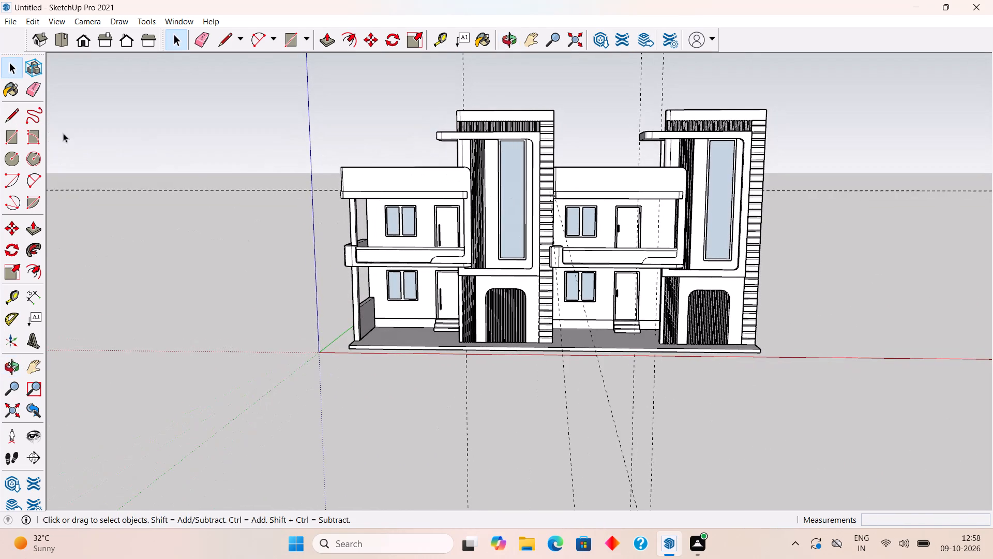
scroll(578, 312, "up", 3)
middle_click_drag(586, 308, 729, 318)
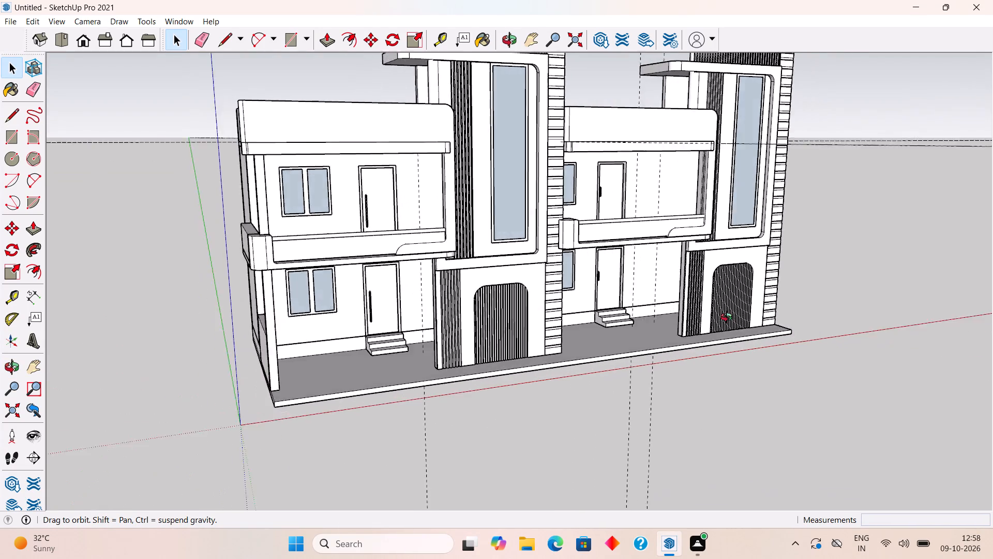
middle_click_drag(729, 318, 816, 362)
scroll(780, 424, "down", 1)
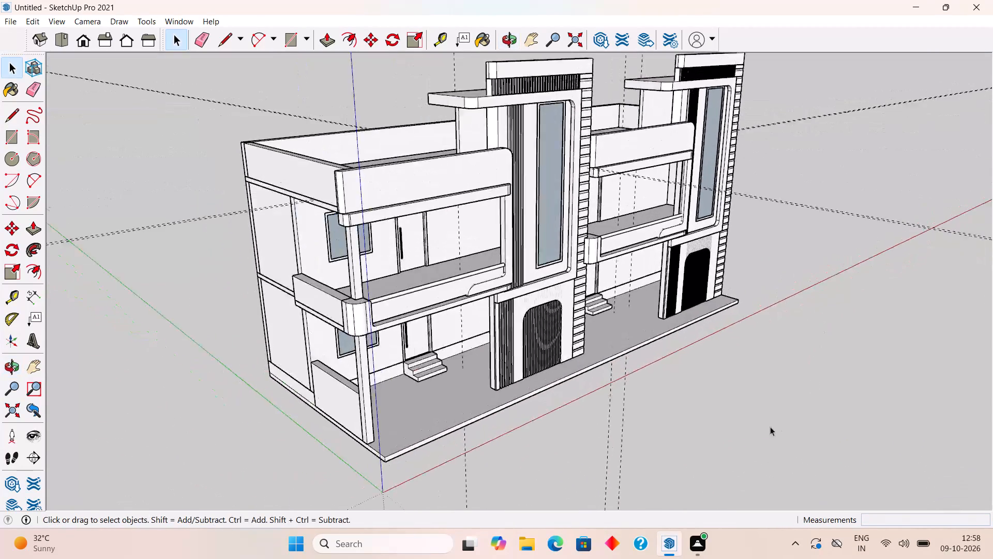
scroll(770, 426, "down", 1)
Open the group of the first tower's rear rooftop wall for Push/Pull editing of its exposed end face.
middle_click_drag(350, 185, 654, 229)
scroll(553, 161, "up", 5)
middle_click_drag(562, 166, 570, 187)
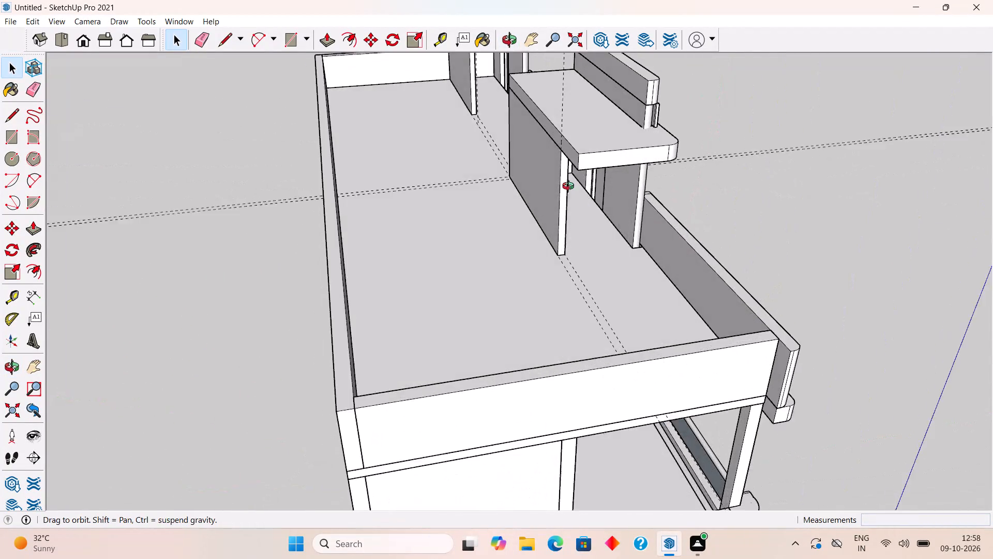
middle_click_drag(570, 187, 589, 234)
scroll(589, 234, "up", 6)
triple_click(569, 252)
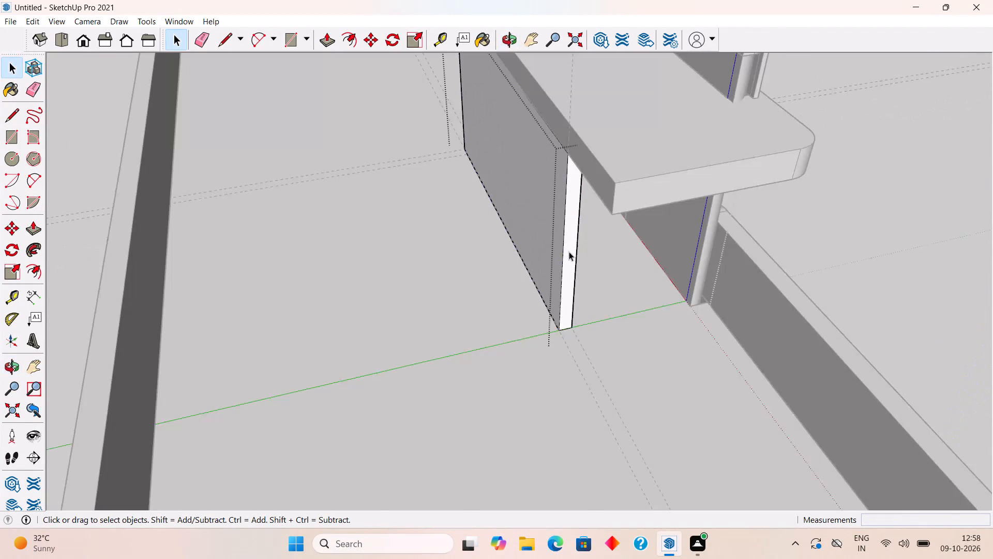
left_click(569, 252)
key("p")
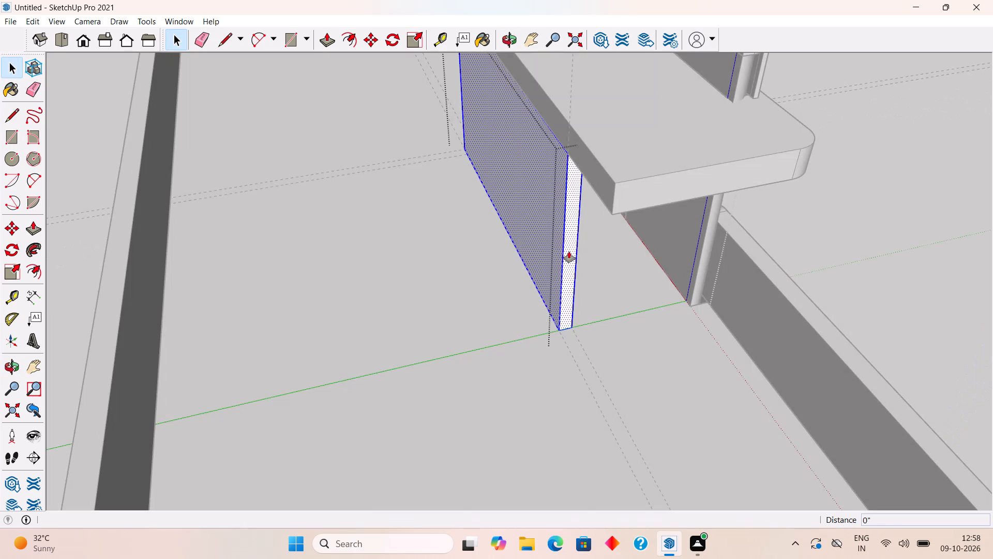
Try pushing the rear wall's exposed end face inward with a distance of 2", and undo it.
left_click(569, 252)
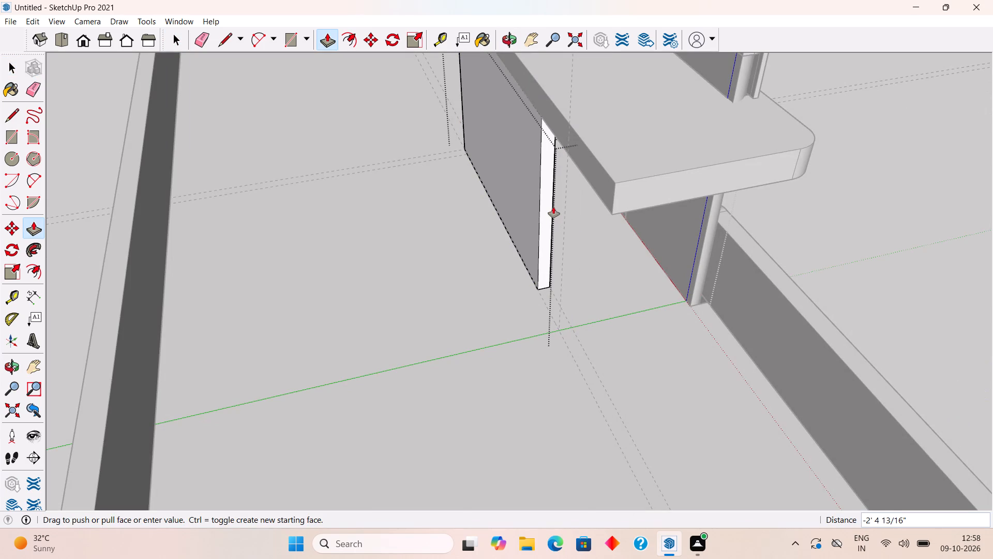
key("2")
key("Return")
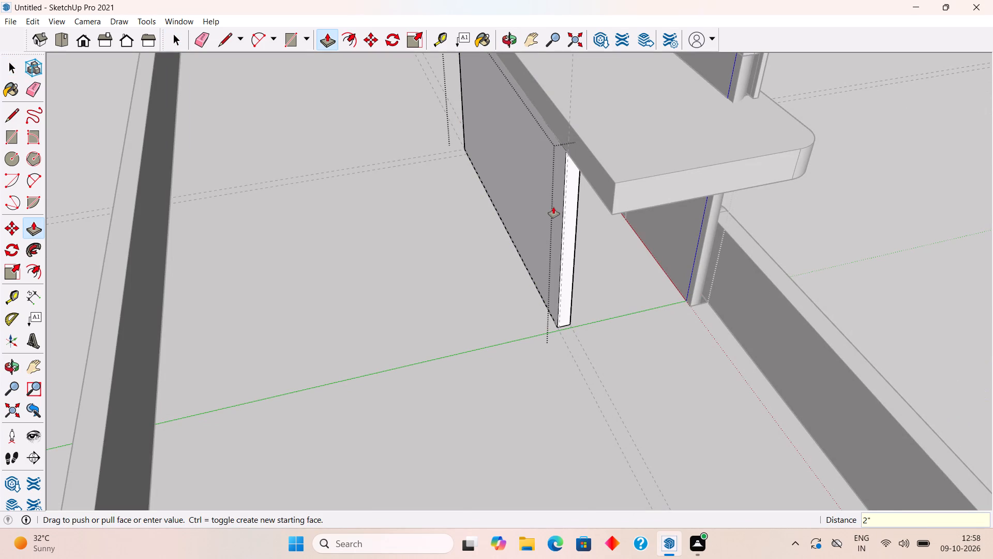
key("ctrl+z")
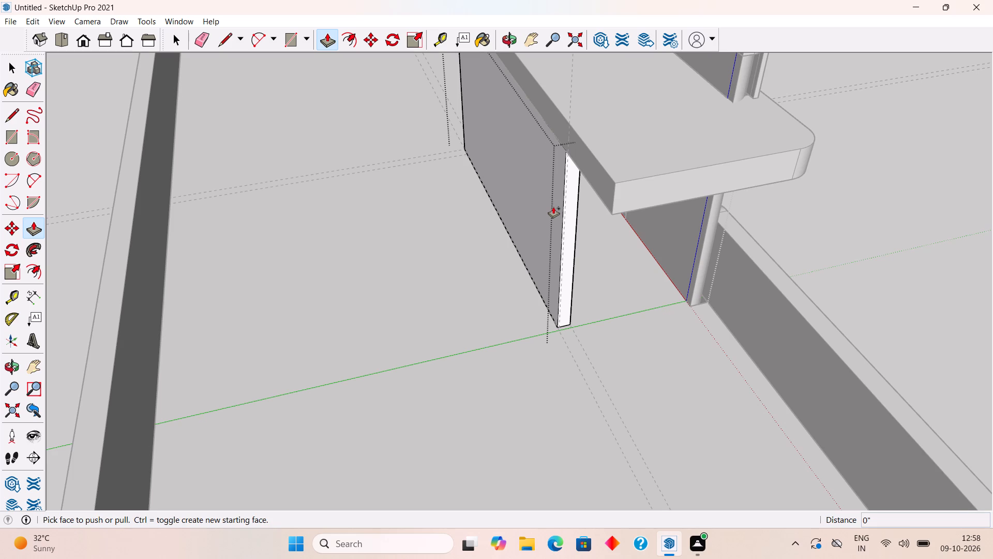
Shorten the first tower's rear rooftop wall by pushing its exposed end face in 2', and exit the group.
left_click(573, 248)
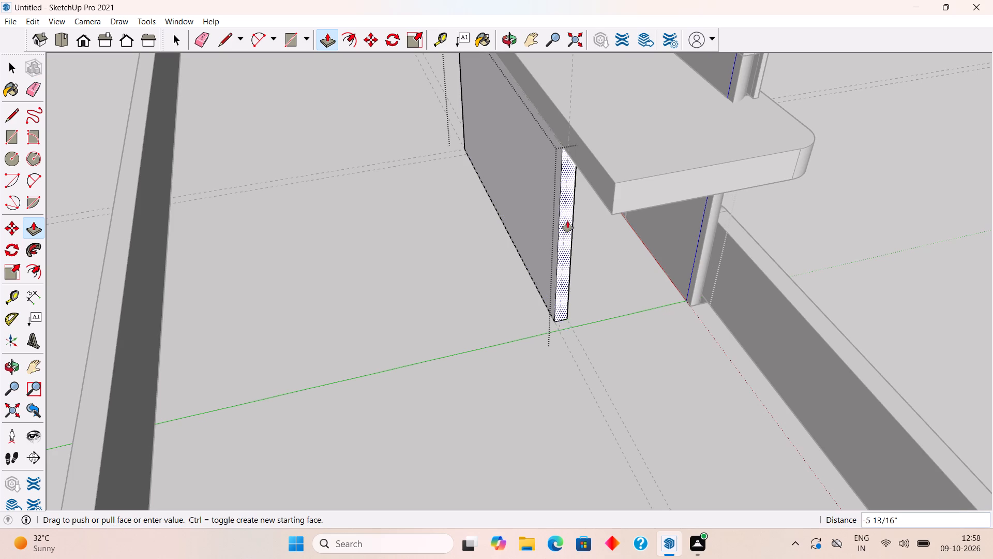
type("2'")
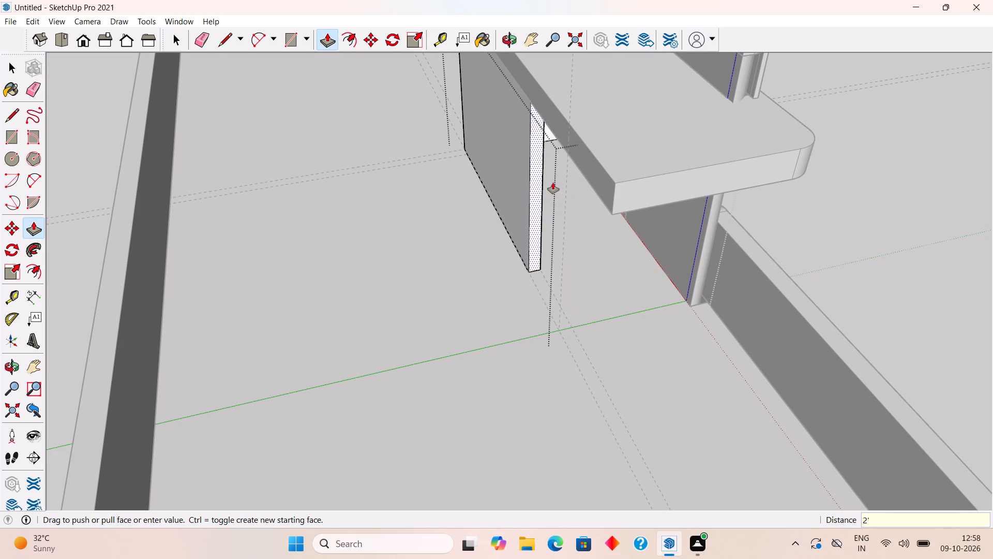
key("Return")
scroll(550, 236, "down", 14)
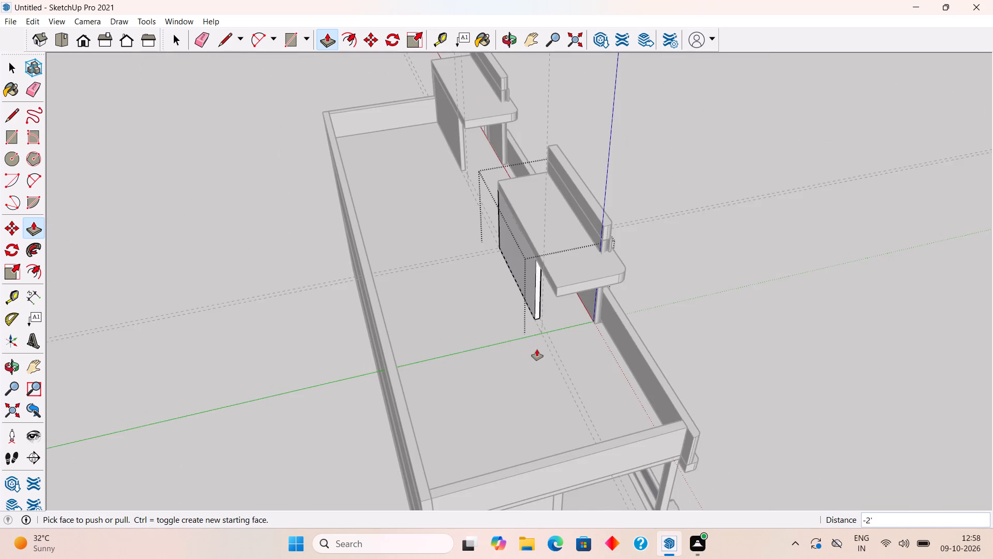
key("space")
left_click(631, 176)
Open the second tower's rear rooftop wall group, push its exposed end face in 2', and exit the group.
scroll(402, 179, "up", 12)
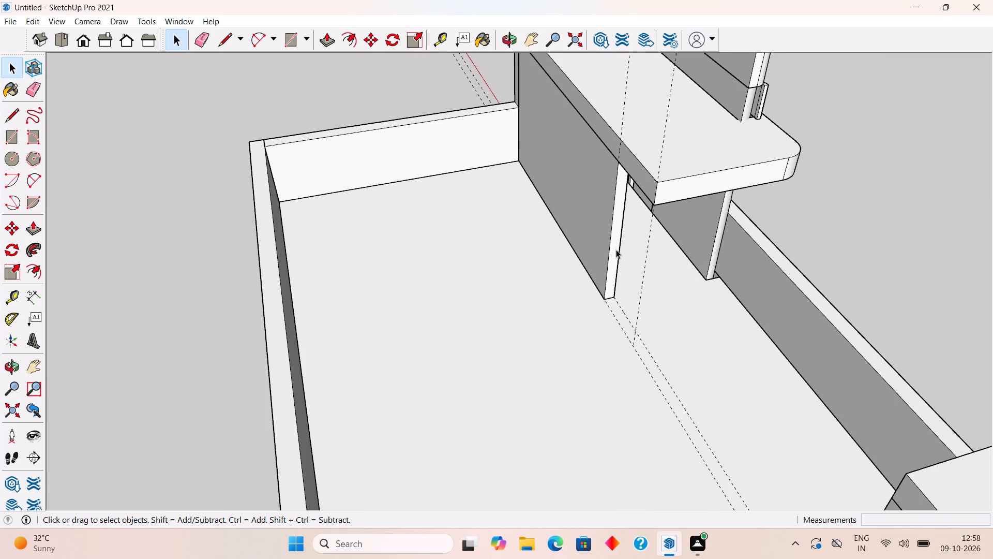
triple_click(613, 243)
key("p")
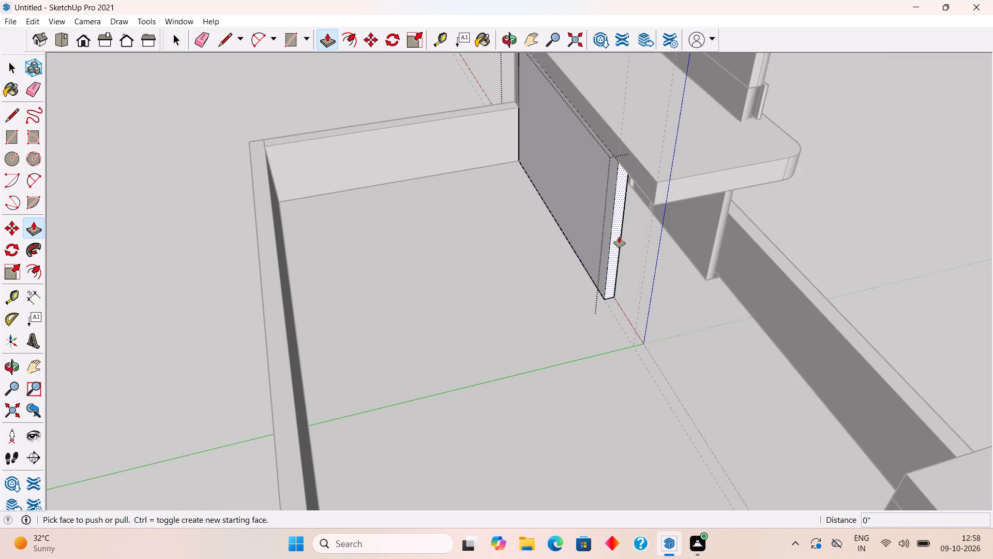
left_click(620, 237)
type("2'")
key("Return")
key("space")
scroll(607, 217, "down", 10)
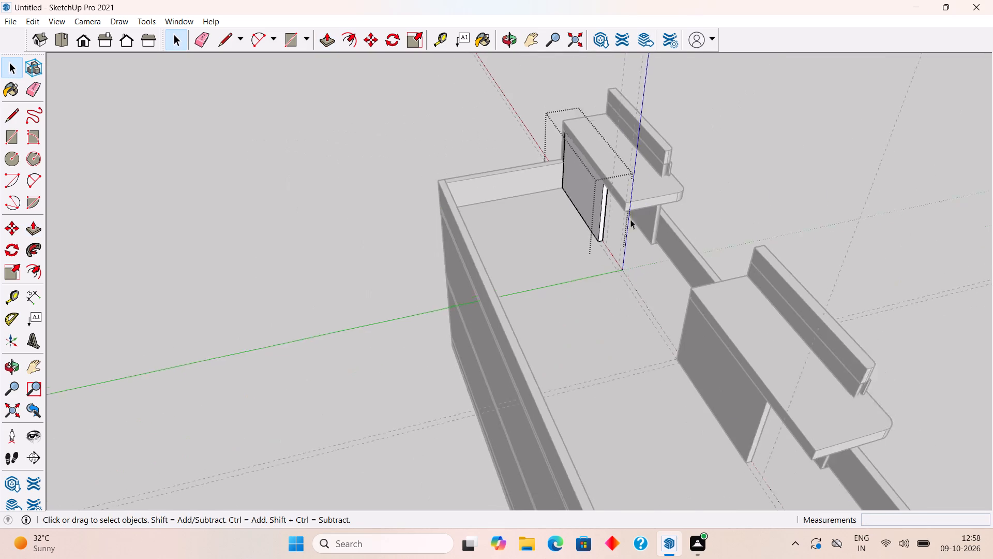
left_click(791, 223)
Examine both towers and their rooftop rooms from the front, from below and from above.
middle_click_drag(814, 268, 344, 71)
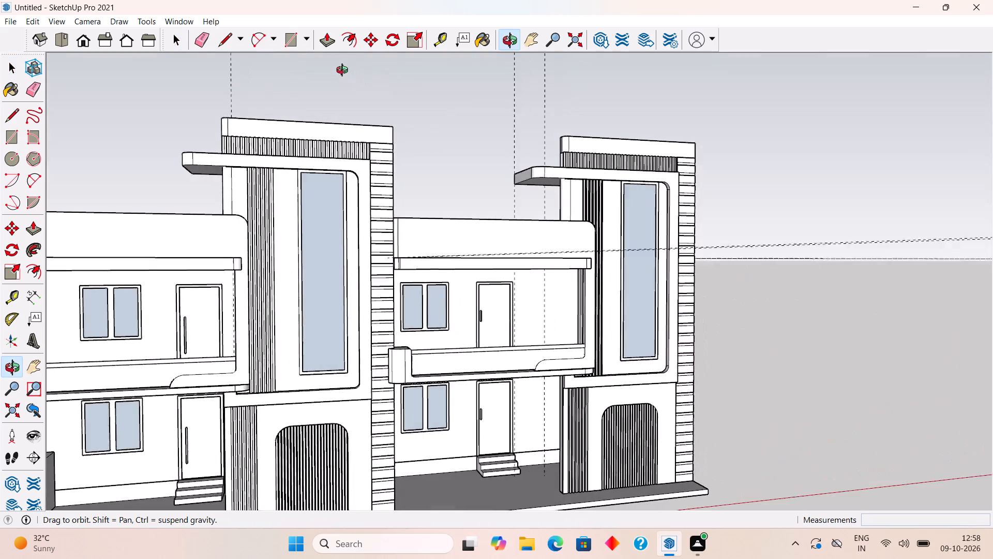
middle_click_drag(344, 71, 330, 54)
middle_click_drag(460, 436, 396, 377)
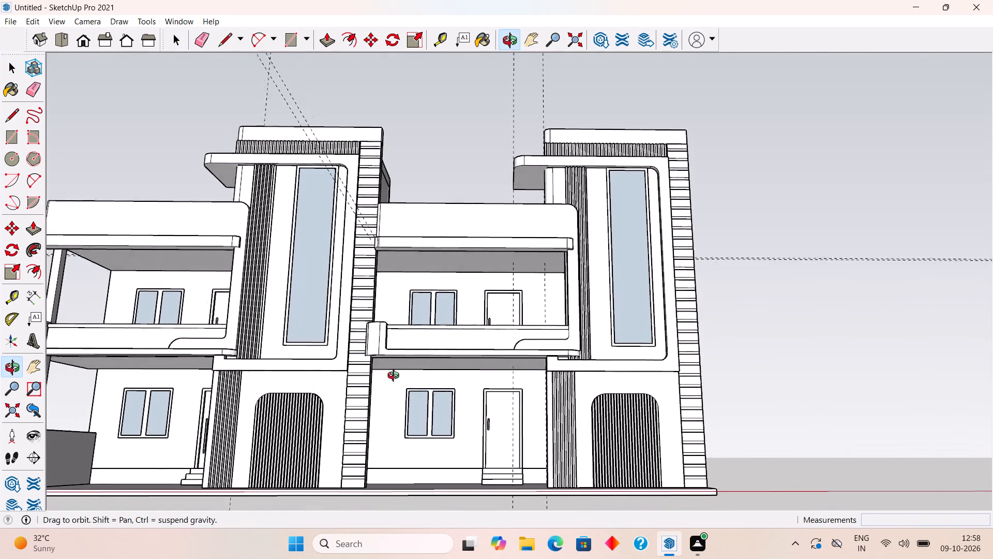
middle_click_drag(396, 377, 429, 379)
middle_click_drag(420, 339, 289, 410)
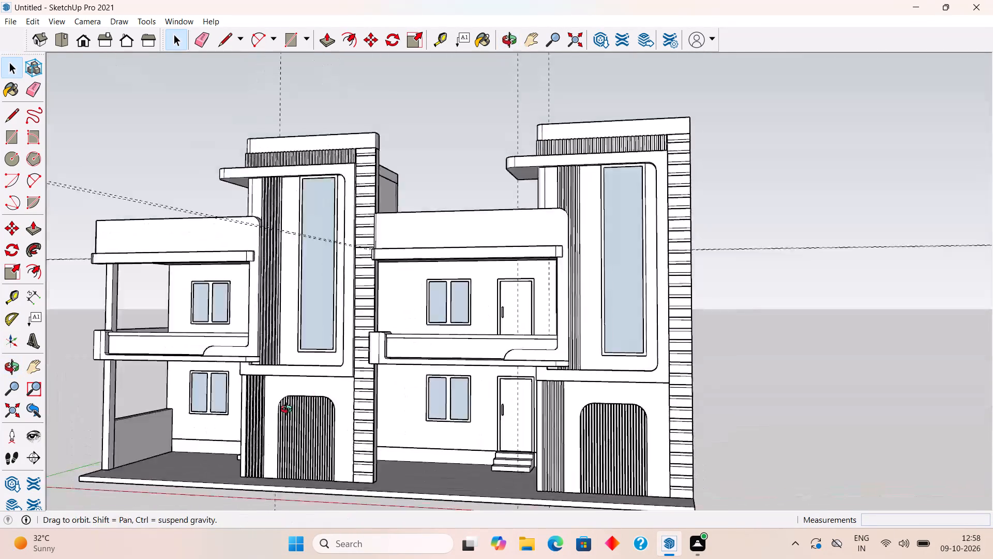
middle_click_drag(289, 410, 214, 558)
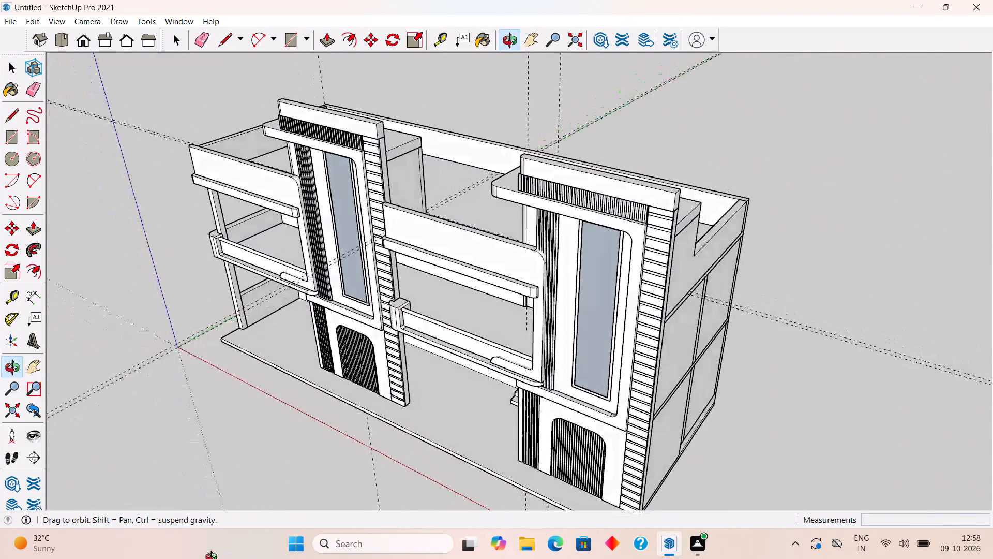
middle_click_drag(214, 558, 481, 476)
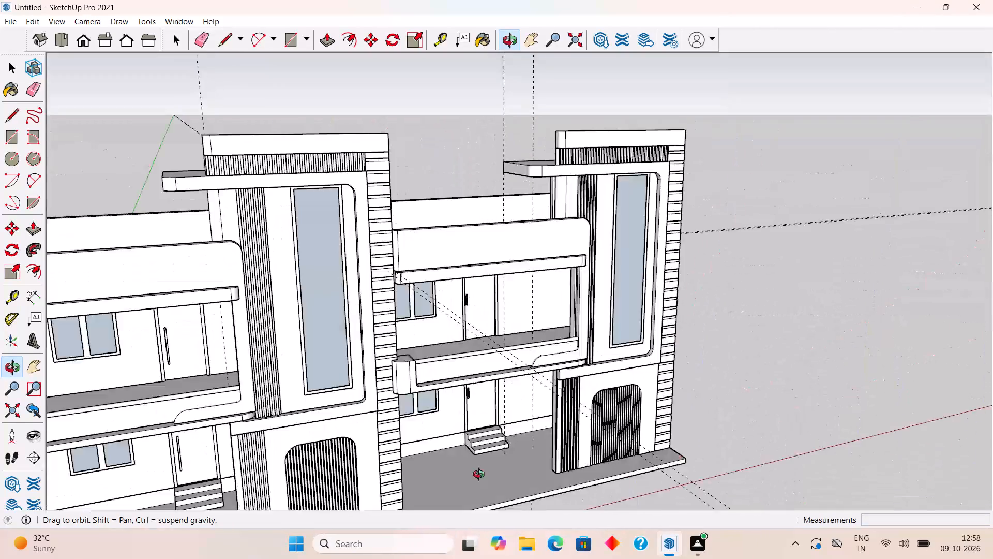
middle_click_drag(481, 476, 460, 494)
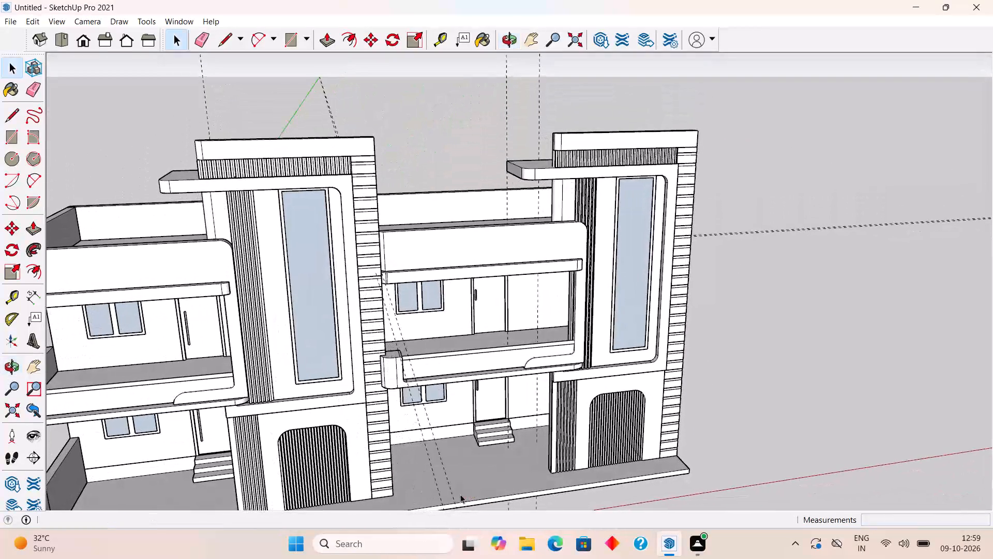
scroll(470, 463, "down", 1)
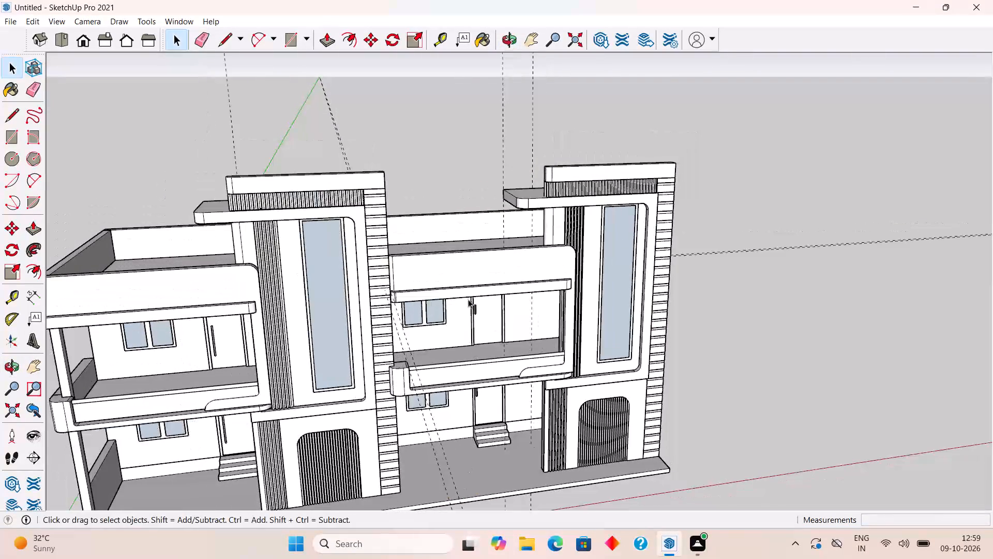
scroll(450, 259, "down", 5)
scroll(374, 500, "up", 5)
middle_click_drag(318, 477, 283, 465)
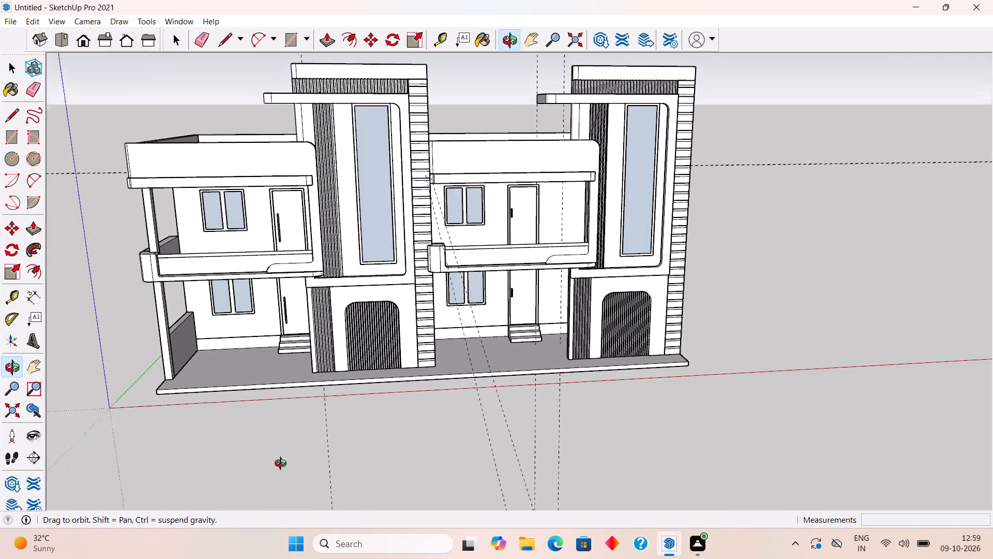
middle_click_drag(283, 465, 282, 470)
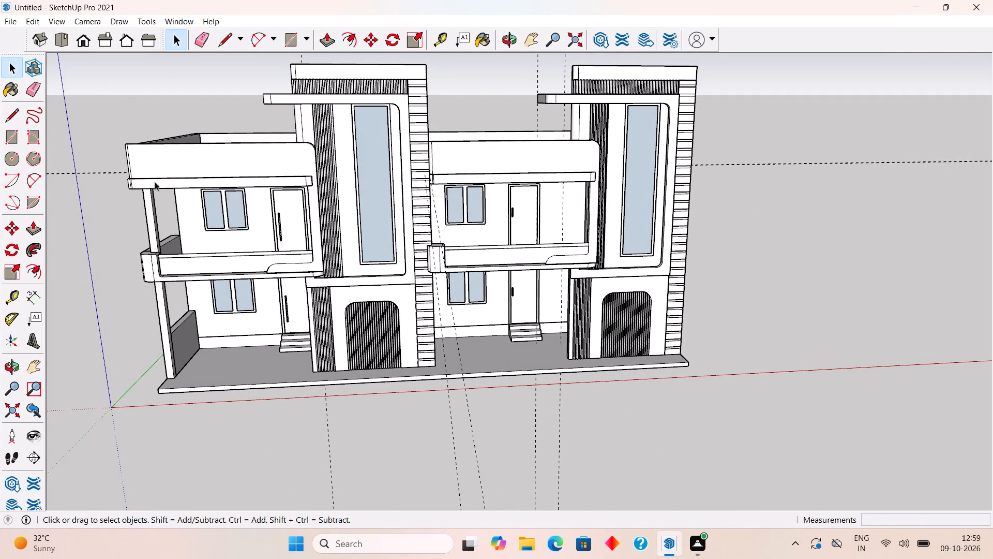
Delete all construction guides from the model.
left_click(25, 20)
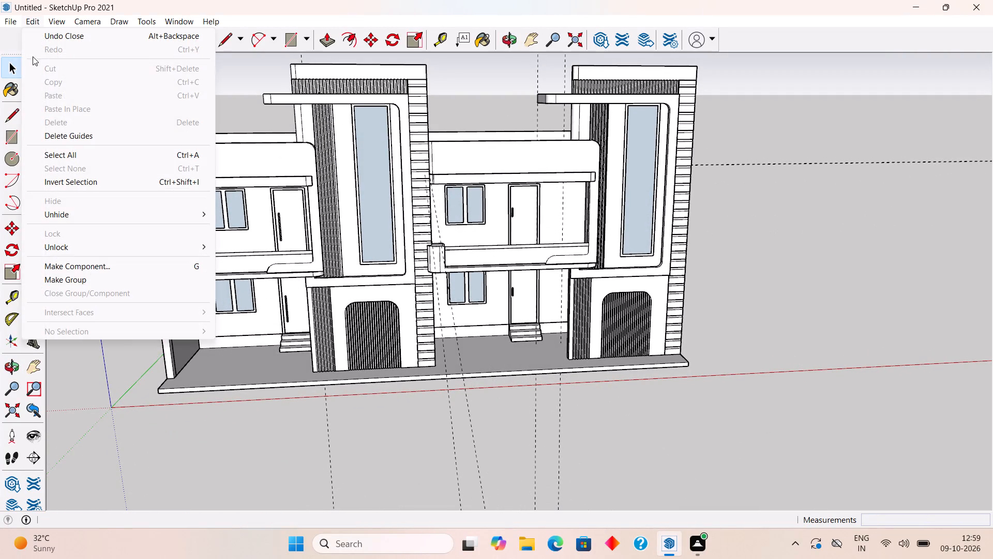
left_click(59, 133)
Review the complete front elevation and the rooftops of both houses.
scroll(257, 233, "down", 4)
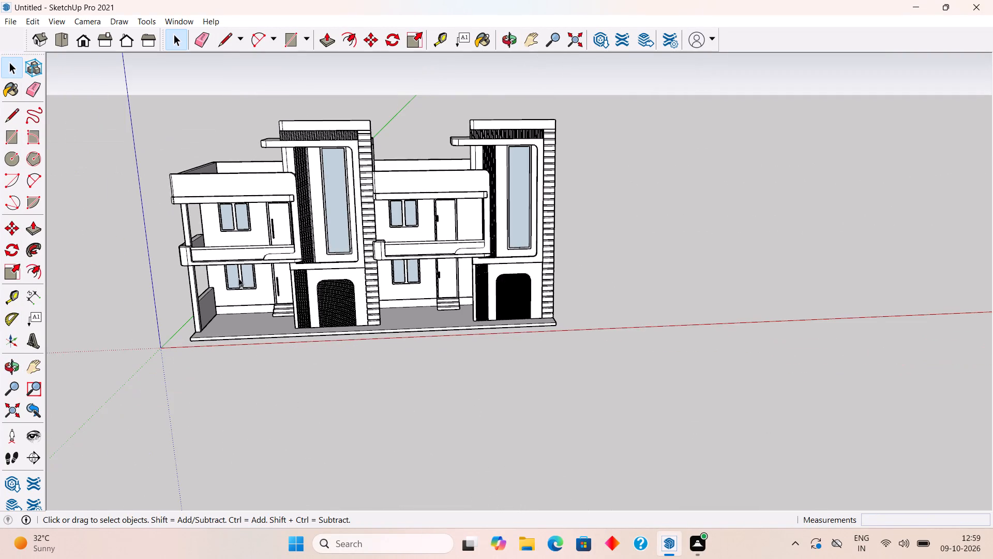
middle_click_drag(212, 273, 144, 225)
scroll(144, 225, "up", 5)
middle_click_drag(151, 241, 186, 261)
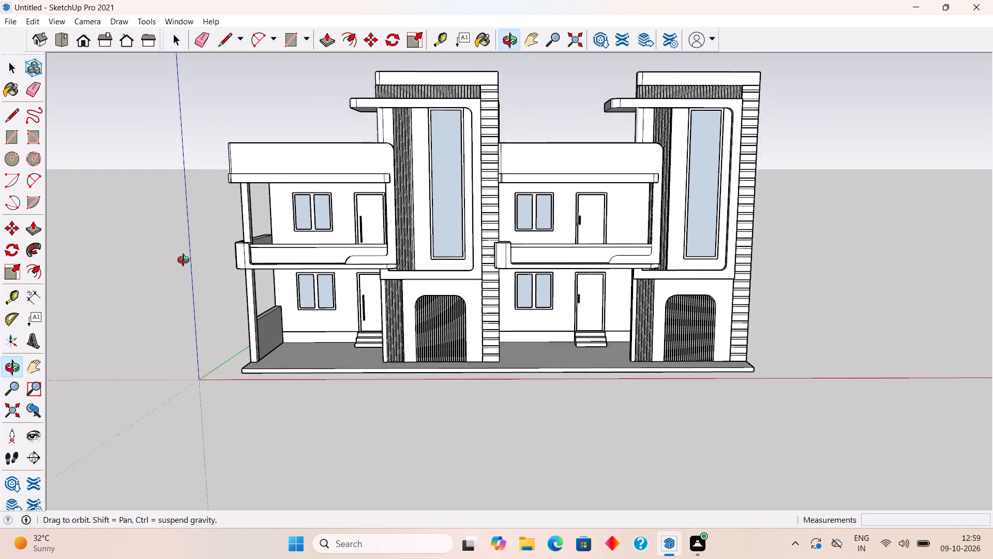
middle_click_drag(186, 261, 192, 262)
scroll(192, 262, "up", 1)
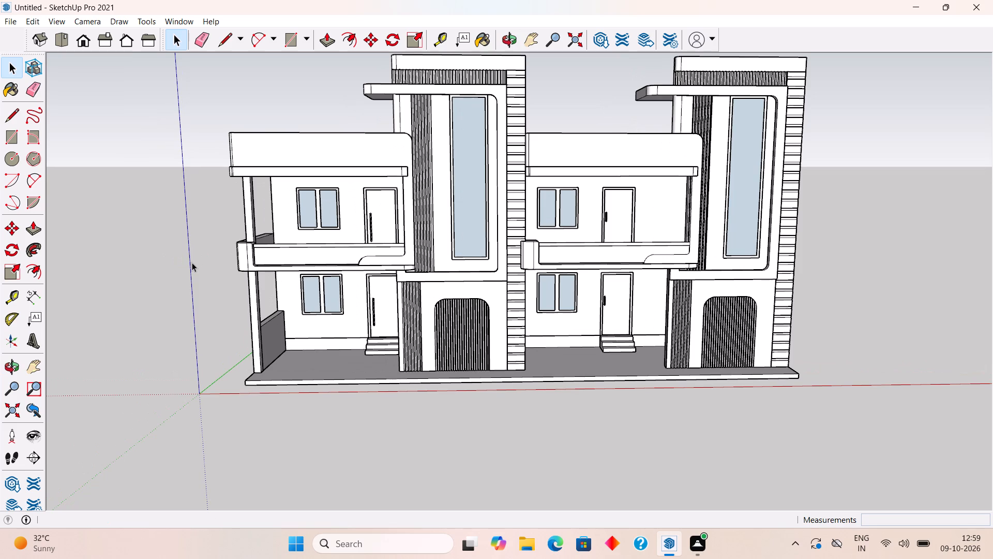
middle_click_drag(390, 212, 426, 384)
middle_click_drag(396, 165, 388, 267)
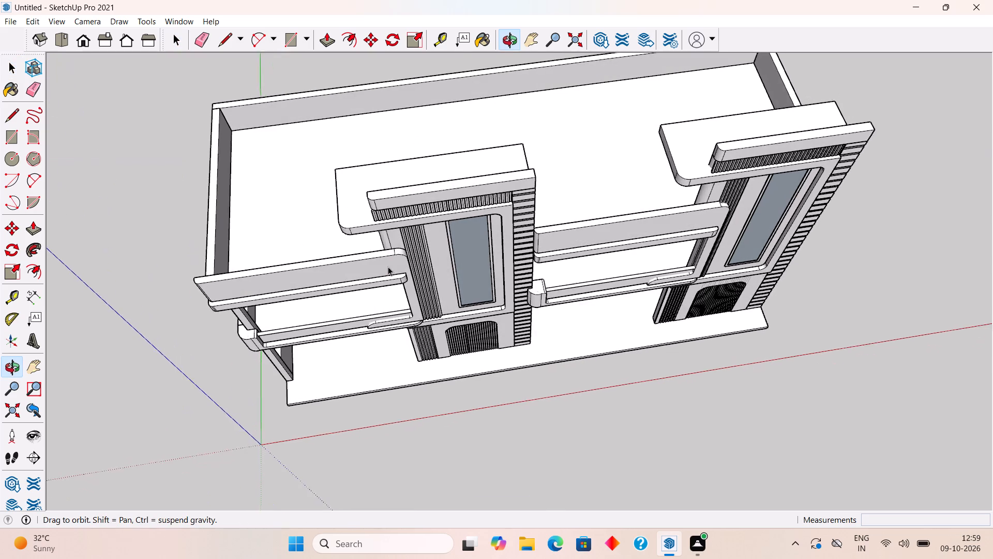
middle_click_drag(388, 267, 388, 261)
Inspect the first house's balcony railing, curved balcony trim and ground-floor porch up close.
scroll(389, 312, "up", 15)
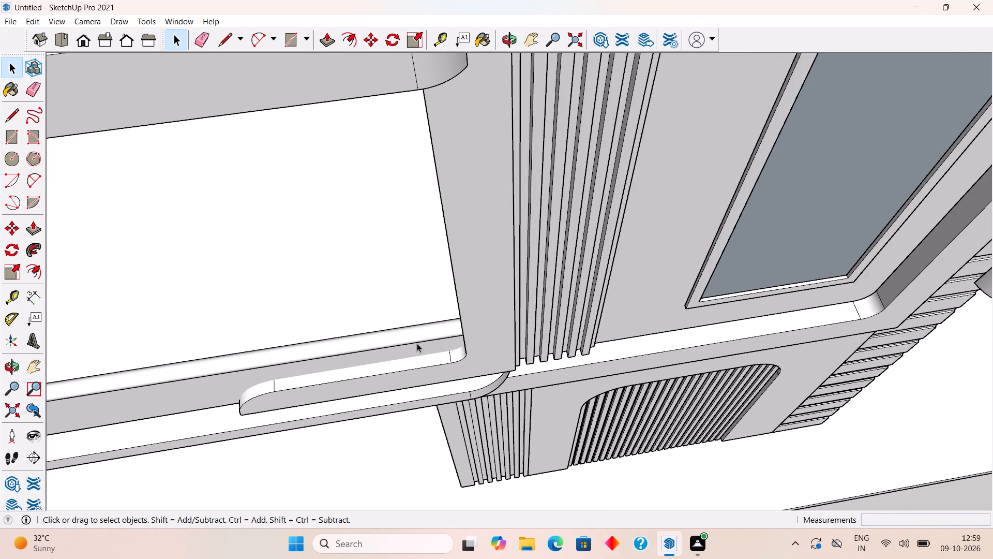
middle_click_drag(404, 361, 631, 319)
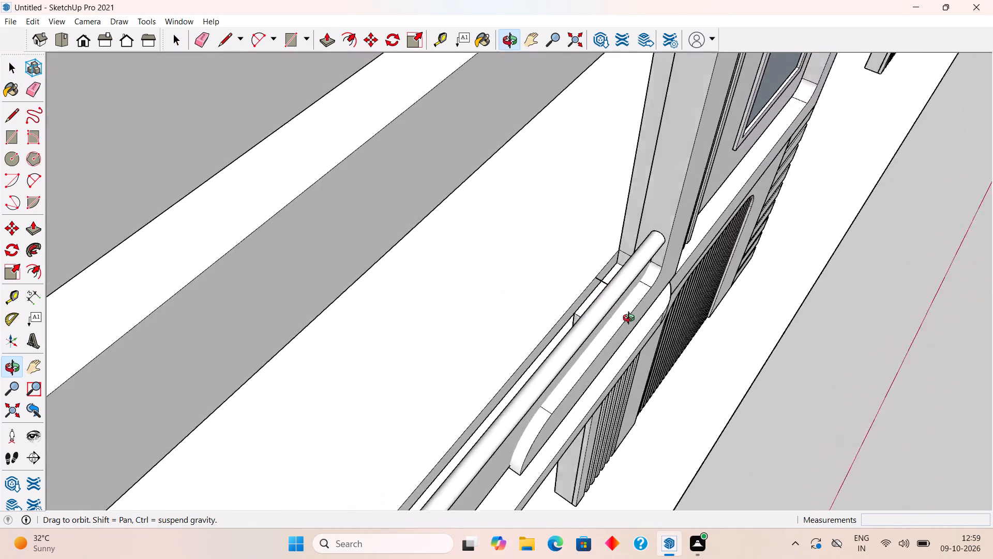
middle_click_drag(631, 319, 764, 269)
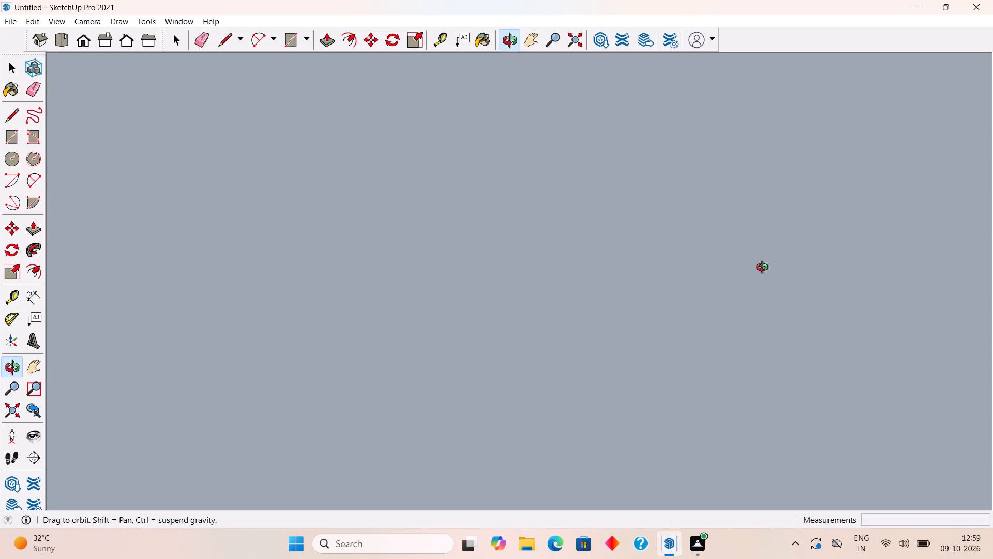
middle_click_drag(764, 269, 464, 230)
scroll(464, 230, "down", 15)
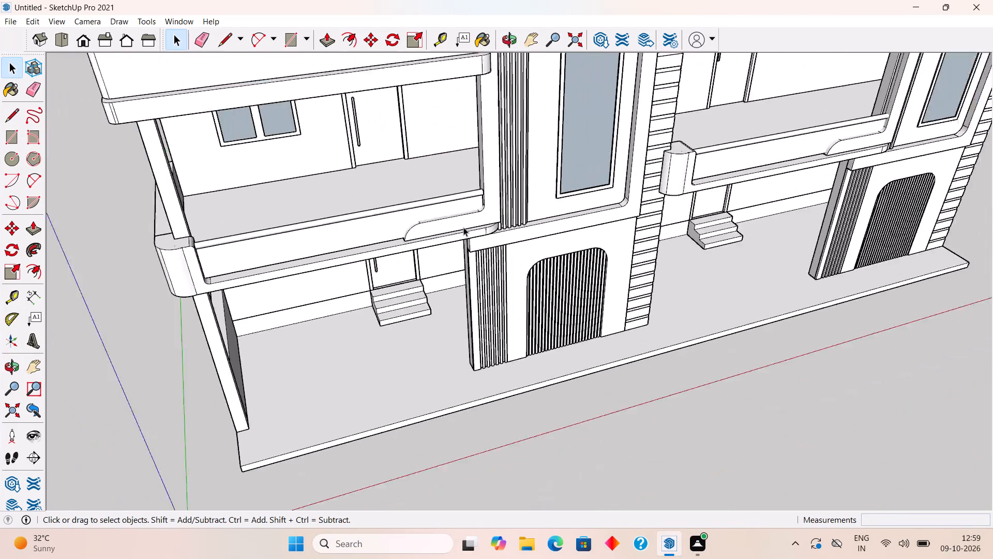
scroll(463, 227, "down", 3)
middle_click_drag(479, 299, 372, 310)
scroll(389, 241, "up", 7)
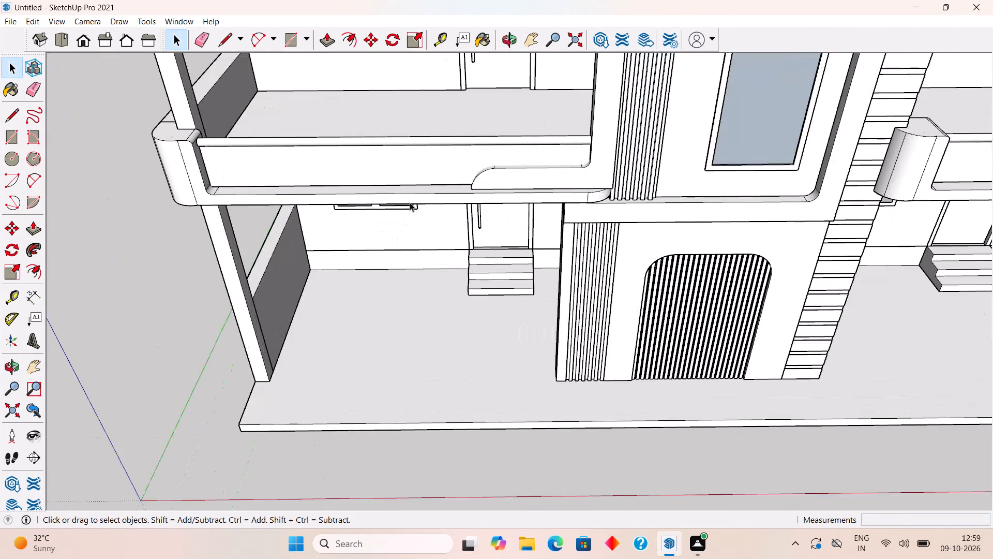
Hide the first house's upper balcony glass railing group.
middle_click_drag(410, 198, 394, 265)
left_click(375, 217)
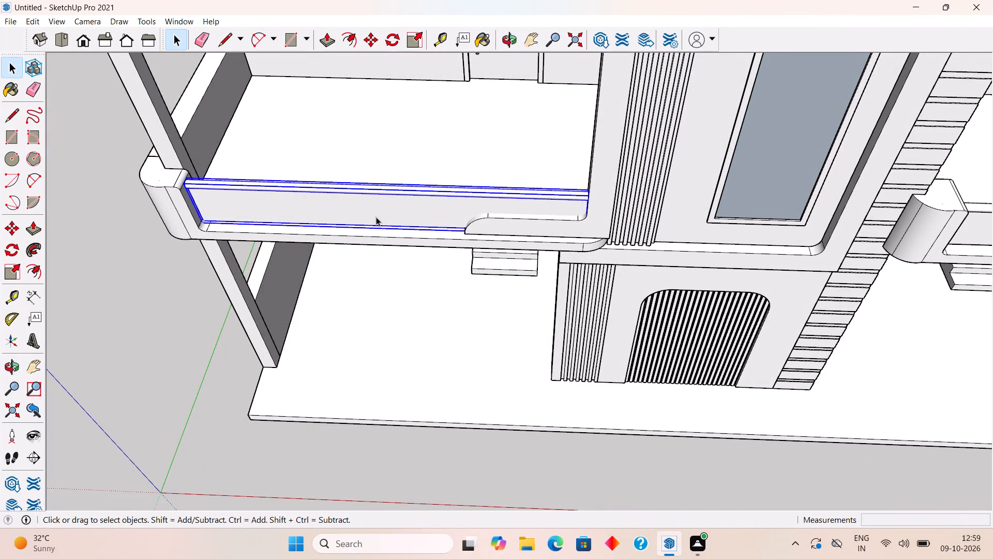
right_click(378, 216)
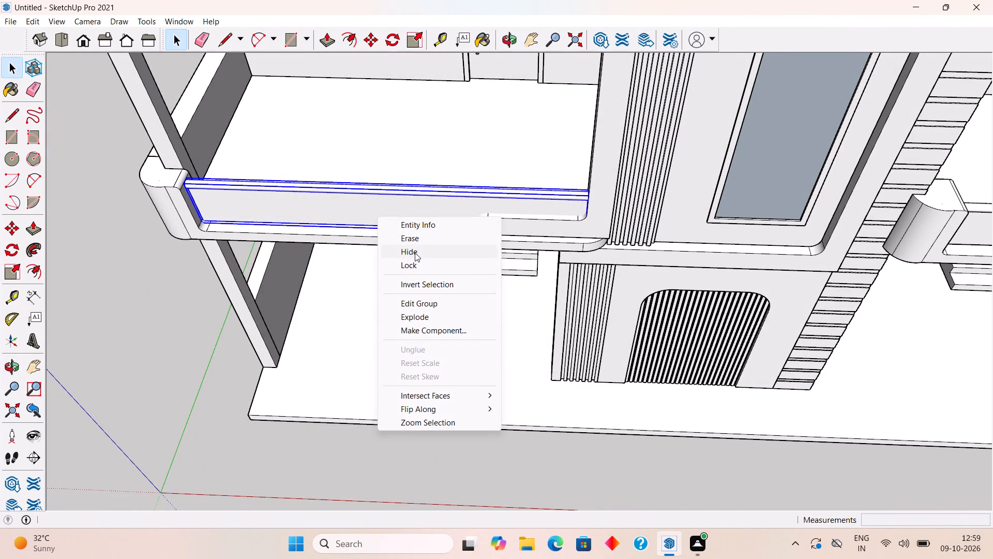
left_click(415, 253)
Inside the first house's balcony floor slab, draw a 6" line closing the outer end of its narrow front face.
scroll(354, 209, "up", 4)
double_click(358, 209)
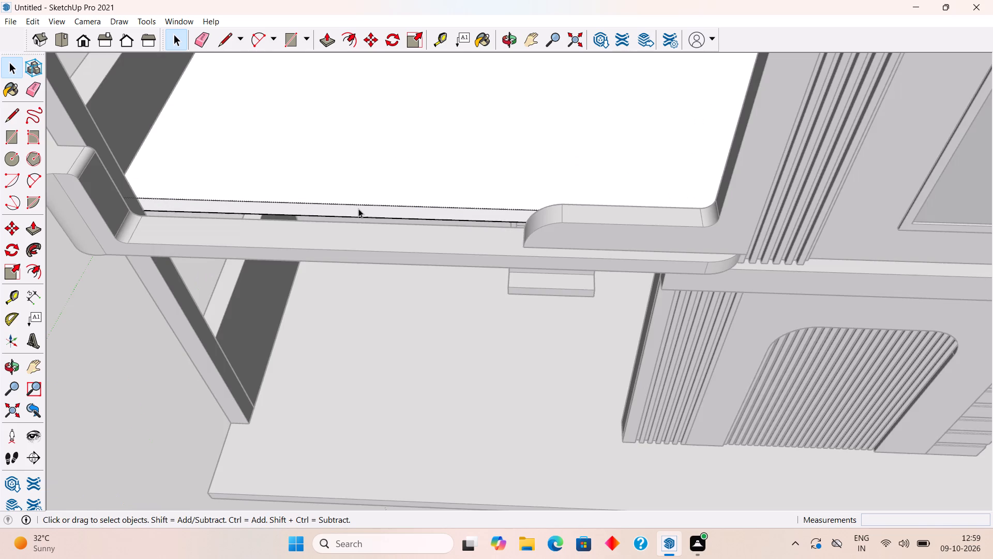
scroll(147, 188, "up", 10)
left_click(151, 217)
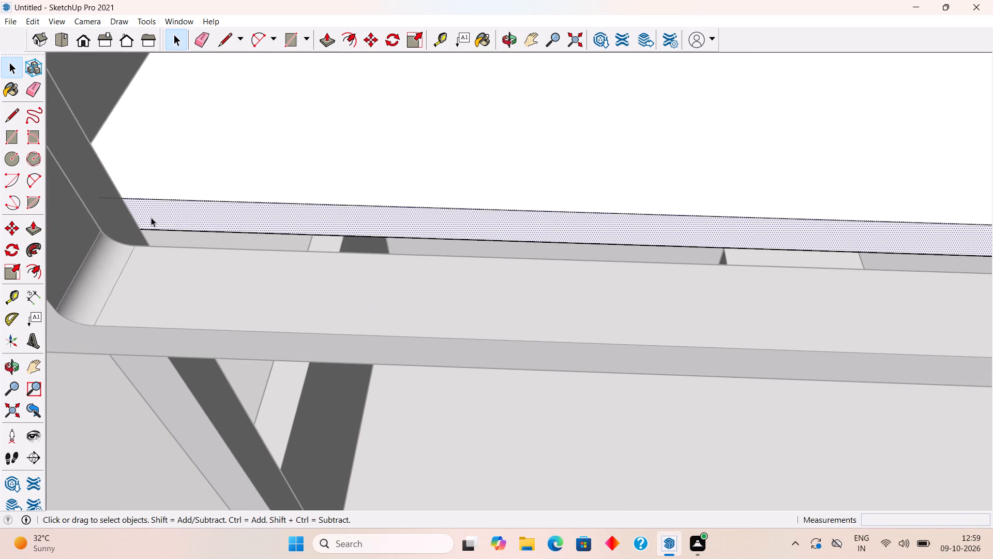
key("l")
left_click(125, 199)
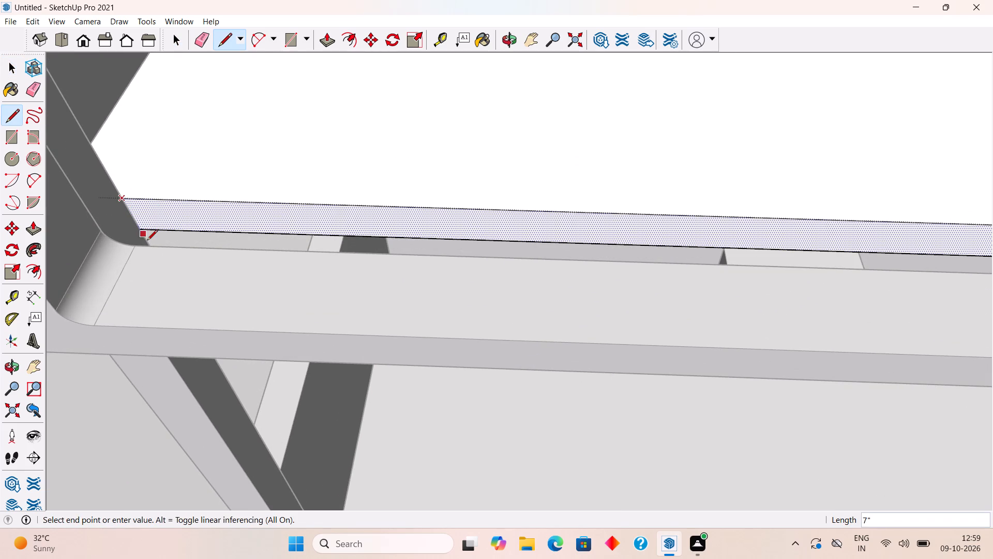
scroll(140, 233, "up", 10)
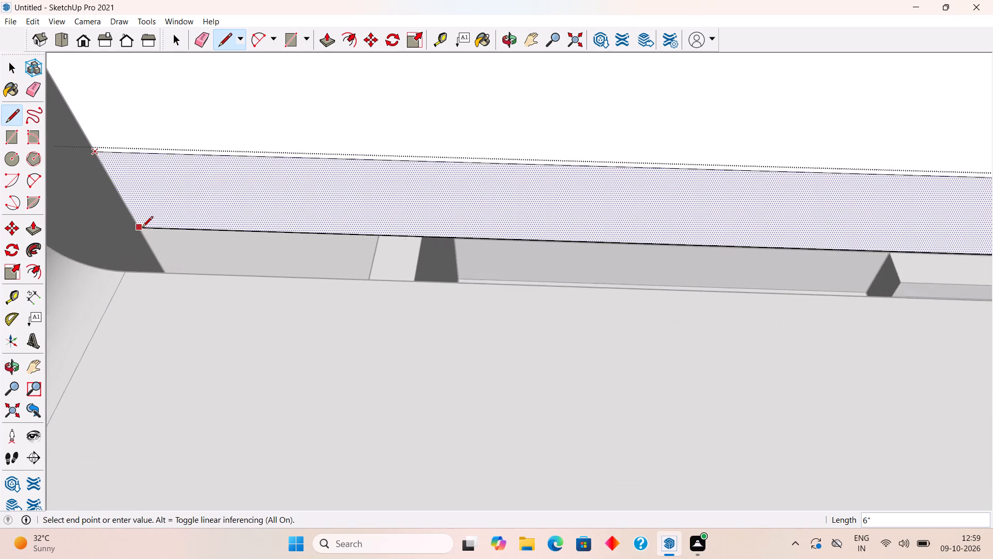
left_click(145, 229)
Push/Pull the balcony slab's front face outward about 8 7/16" to meet the curved balcony trim, closing the gap.
scroll(148, 229, "down", 3)
scroll(287, 192, "down", 3)
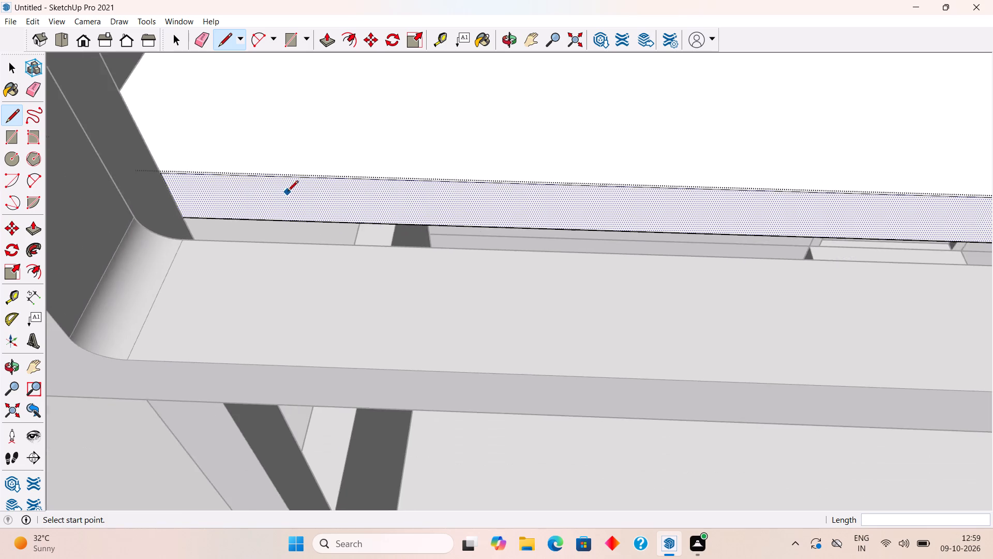
scroll(288, 192, "down", 7)
middle_click_drag(528, 247, 566, 279)
scroll(565, 277, "down", 10)
middle_click_drag(861, 239, 886, 285)
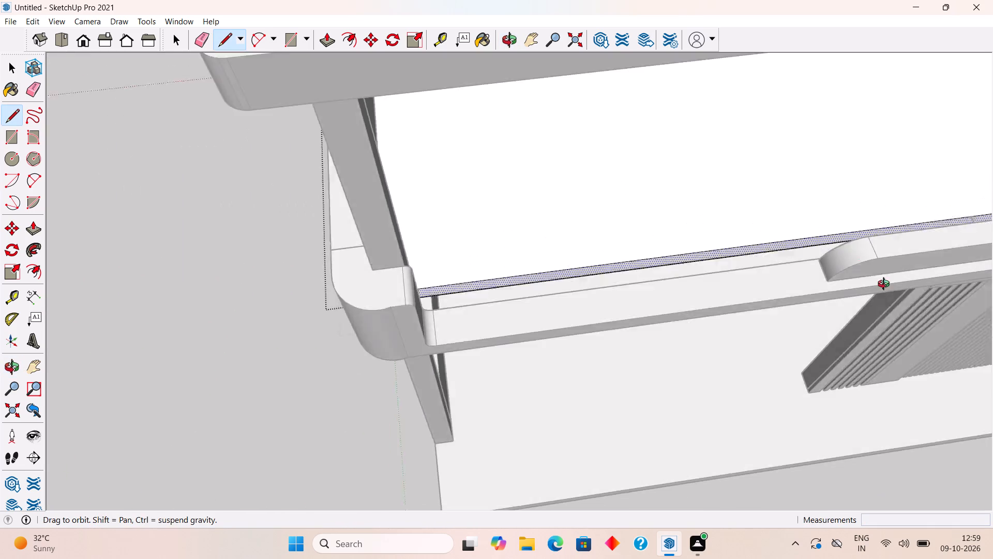
middle_click_drag(886, 285, 893, 305)
key("space")
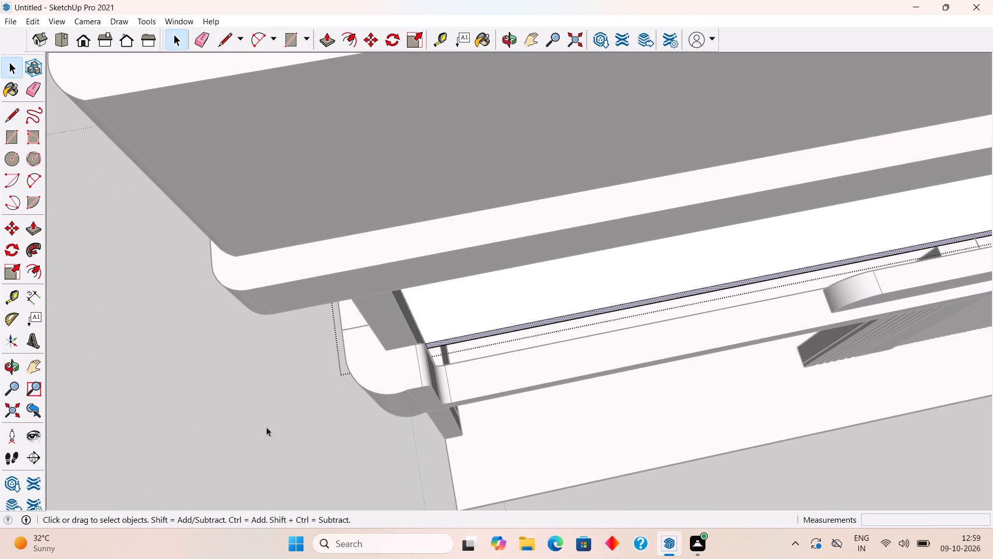
key("p")
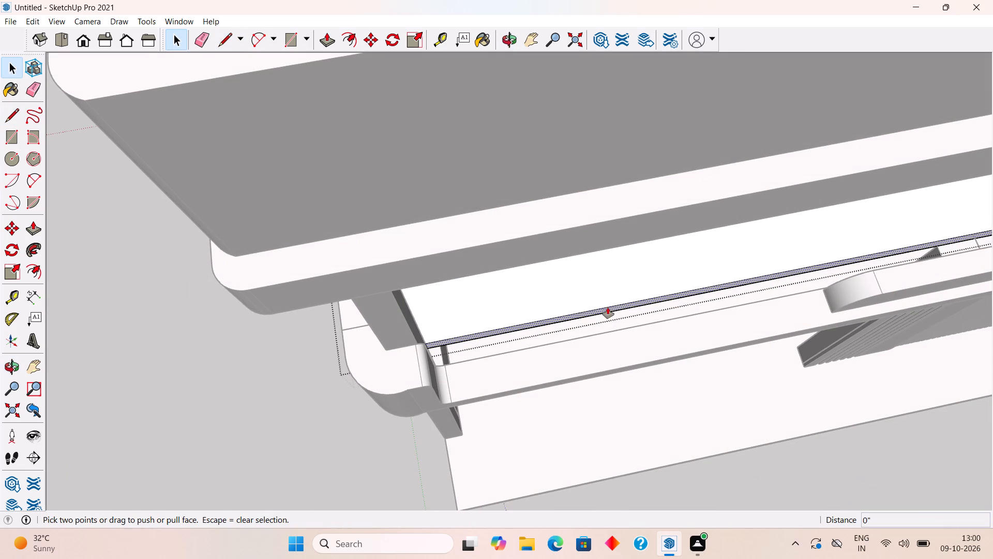
left_click(608, 307)
left_click(620, 328)
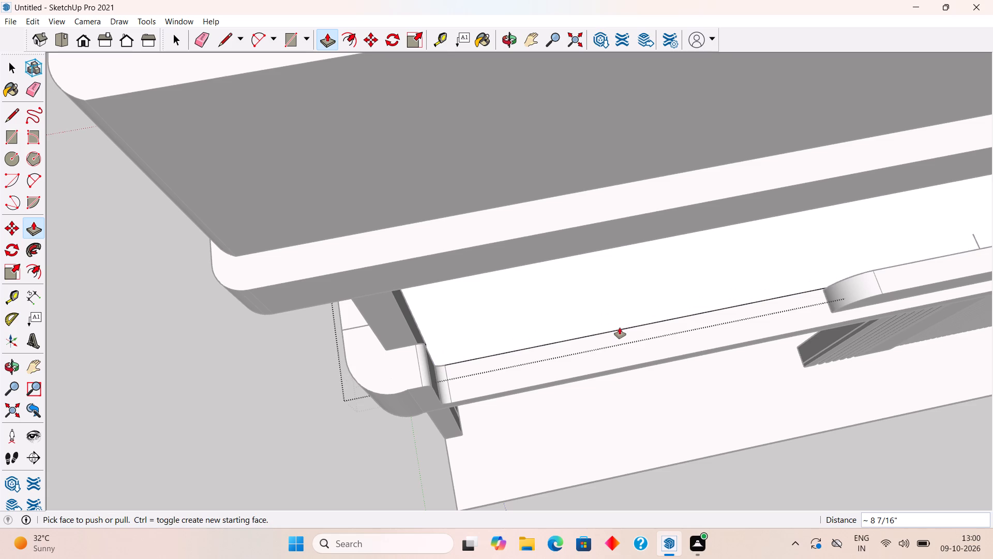
key("space")
left_click(273, 373)
Unhide all hidden objects to bring back the first house's balcony railing.
middle_click_drag(941, 406, 757, 163)
scroll(760, 163, "down", 3)
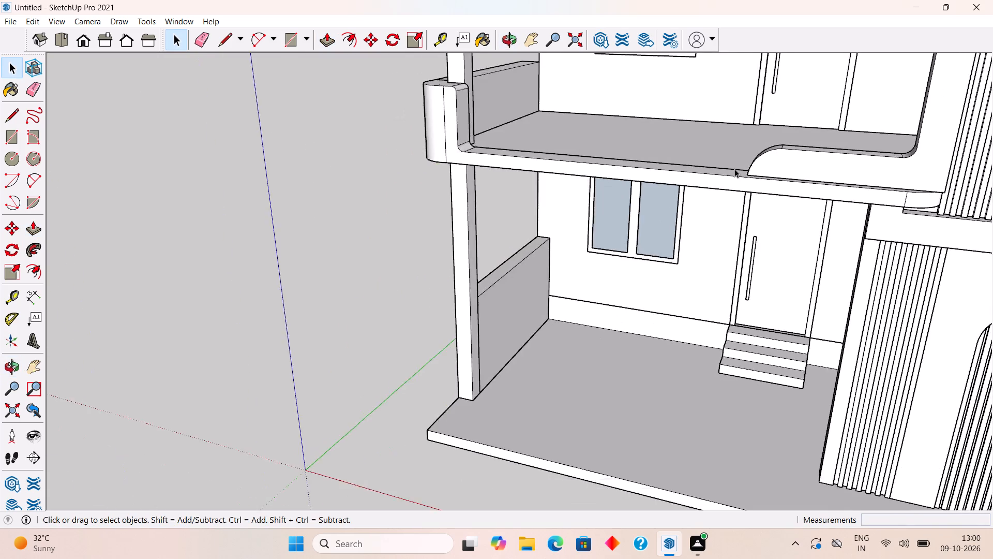
scroll(734, 169, "down", 7)
middle_click_drag(906, 168, 527, 143)
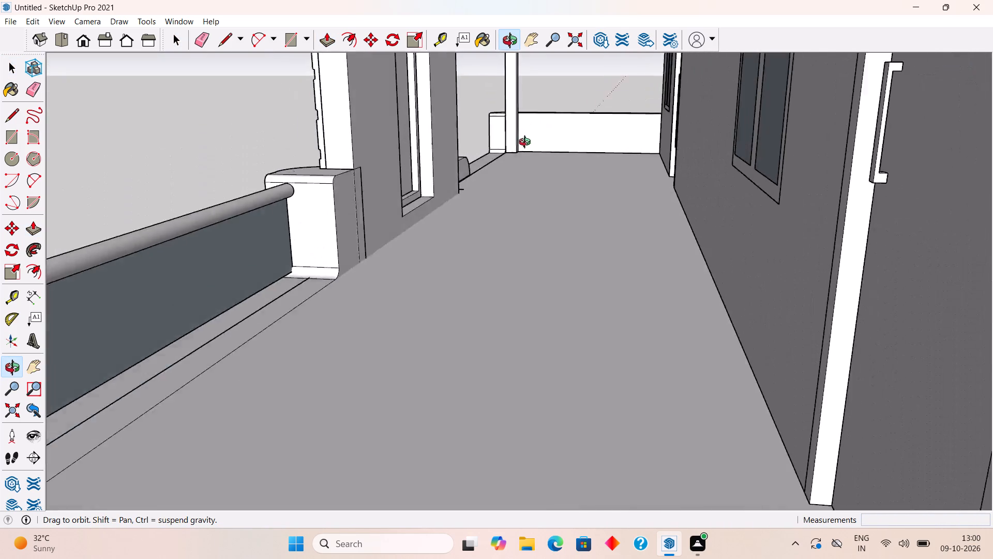
middle_click_drag(527, 143, 748, 172)
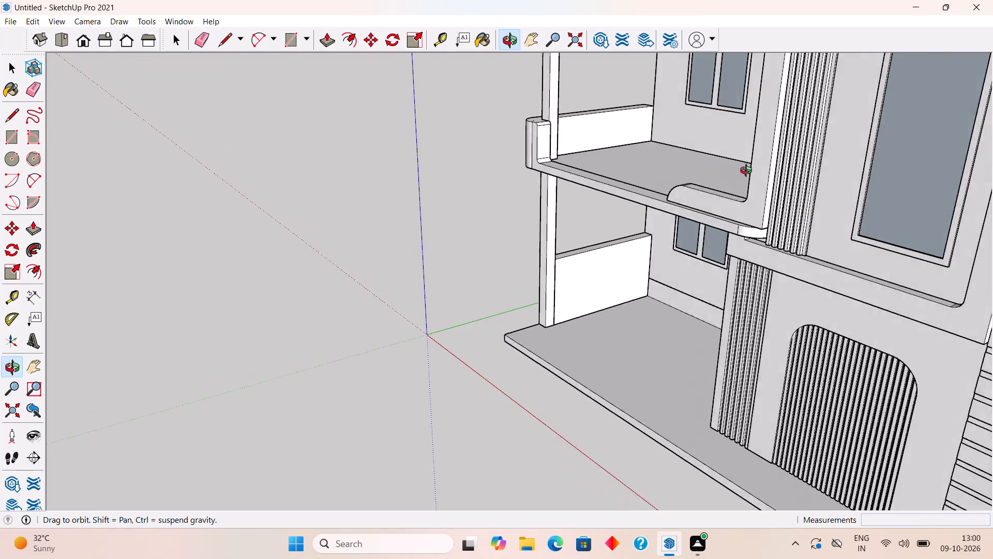
middle_click_drag(748, 172, 749, 172)
scroll(749, 172, "down", 16)
middle_click_drag(820, 318, 992, 307)
scroll(570, 133, "up", 4)
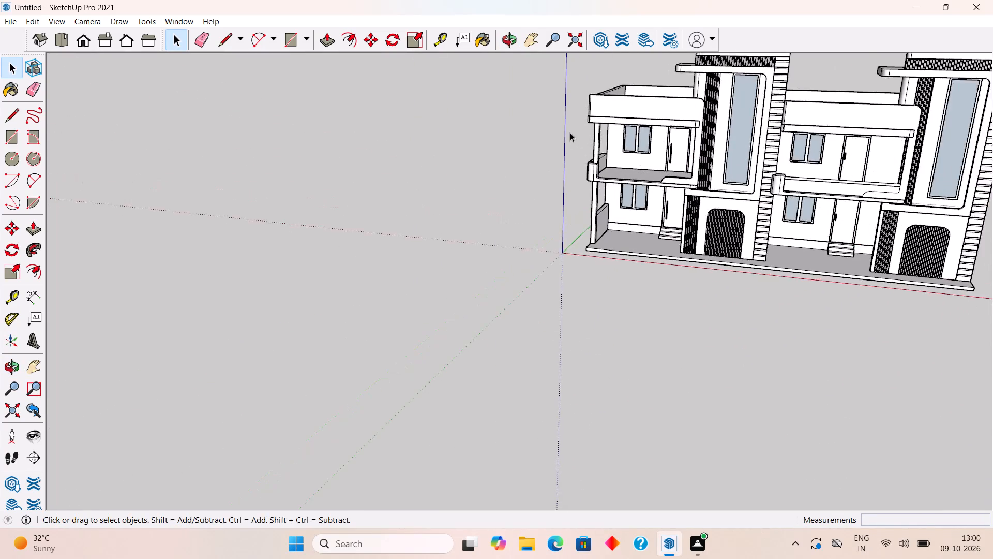
scroll(570, 133, "up", 1)
middle_click_drag(571, 142, 777, 342)
scroll(603, 116, "up", 1)
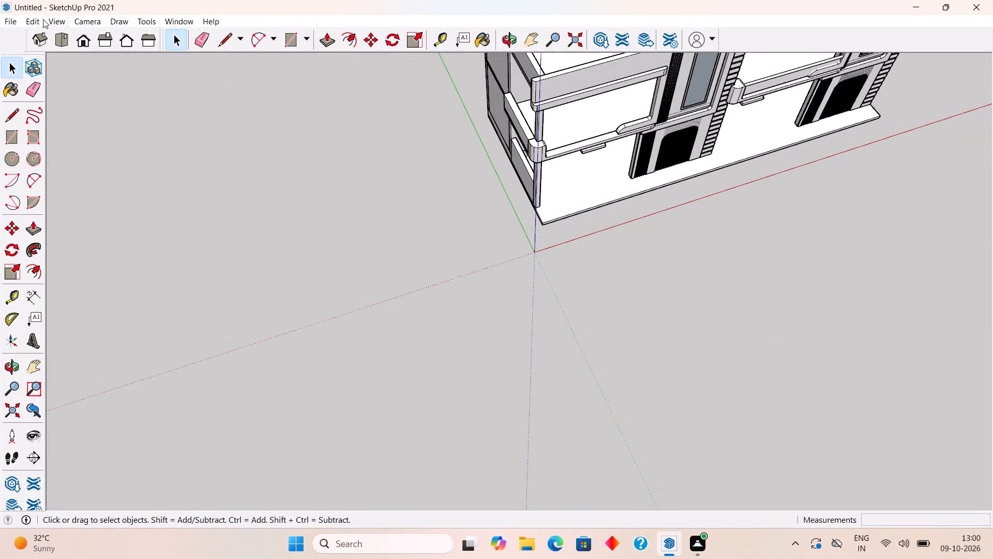
left_click(24, 21)
left_click(109, 214)
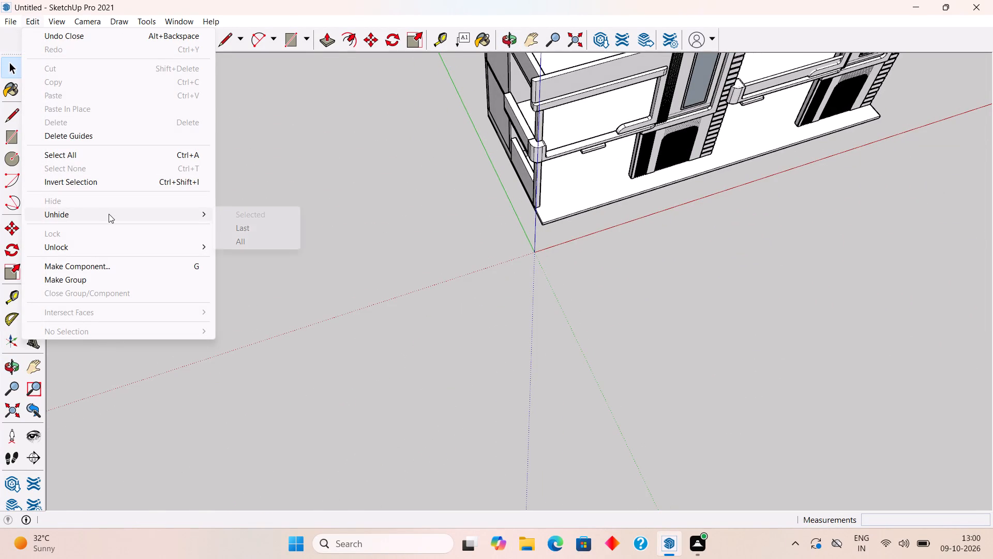
left_click(232, 247)
Examine the front elevation and the first house's open side, looking along the upper balcony floor.
scroll(248, 254, "down", 6)
middle_click_drag(491, 298, 412, 176)
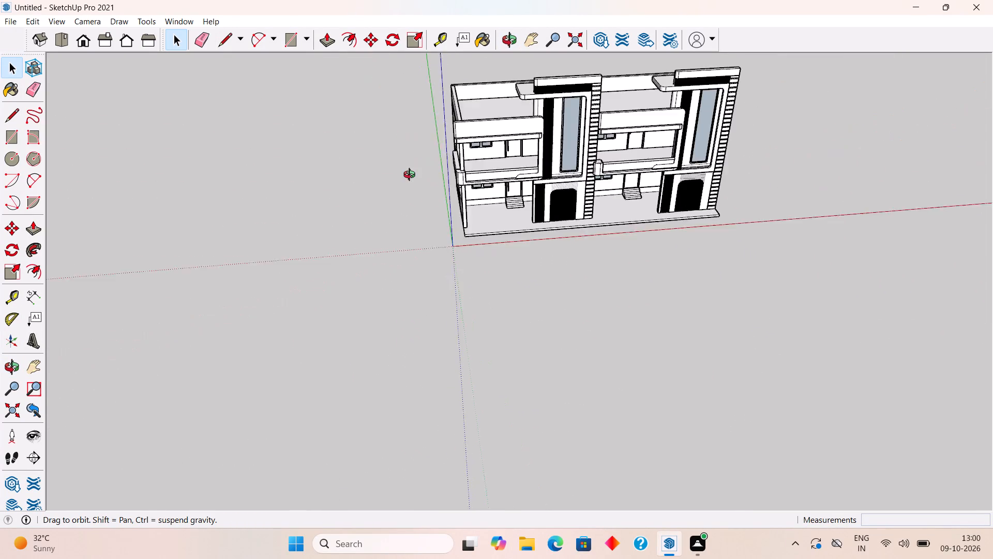
middle_click_drag(412, 176, 399, 138)
scroll(399, 138, "up", 1)
scroll(399, 137, "down", 4)
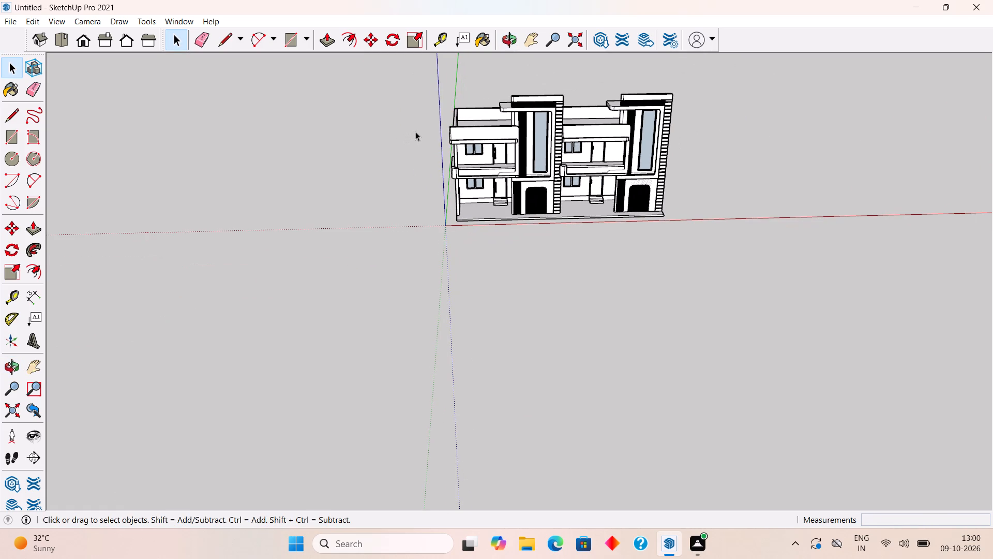
left_click(476, 288)
middle_click_drag(502, 158, 891, 223)
scroll(439, 210, "up", 7)
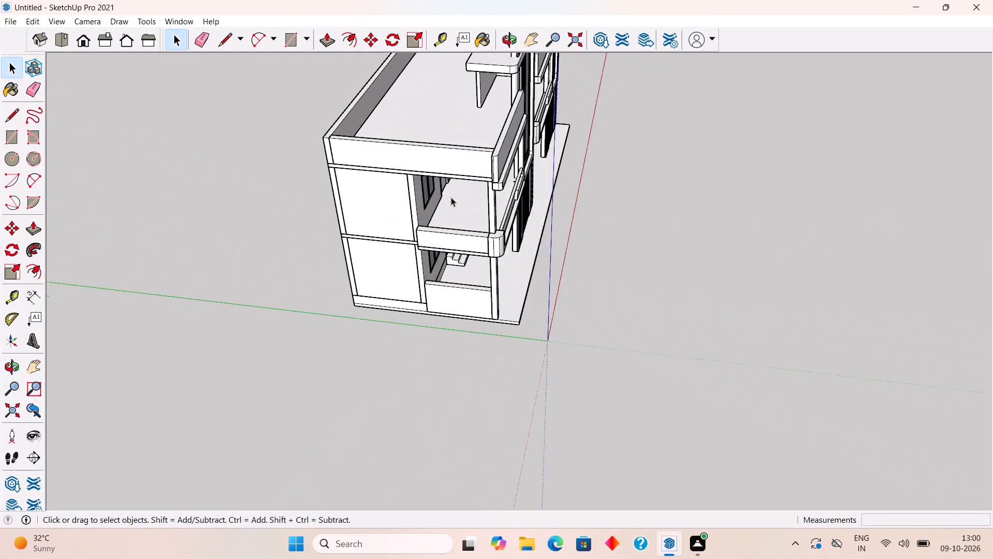
scroll(451, 197, "up", 9)
middle_click_drag(520, 202, 621, 198)
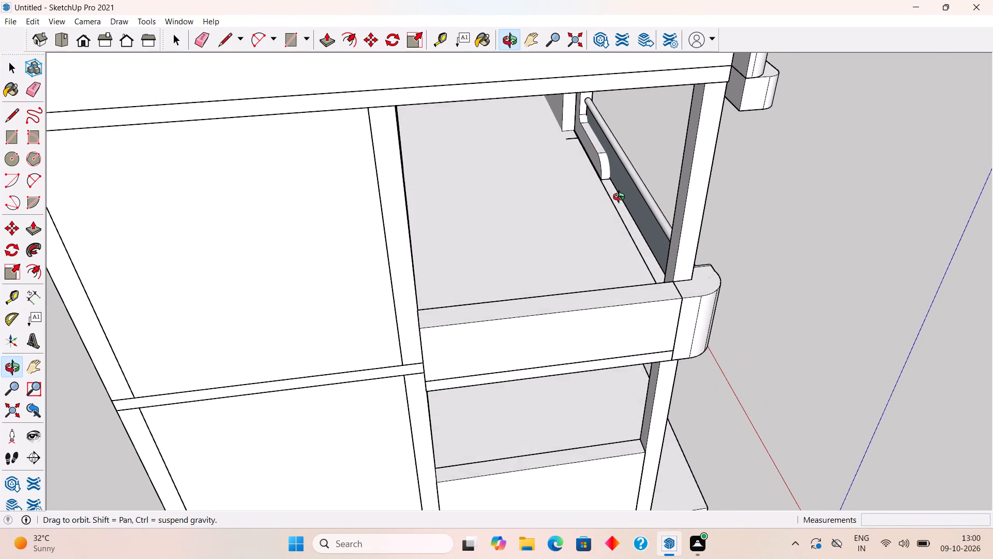
middle_click_drag(621, 198, 621, 200)
Delete the stray short edge on the first house's balcony floor beside the curved trim and leave the nested groups.
scroll(589, 177, "up", 10)
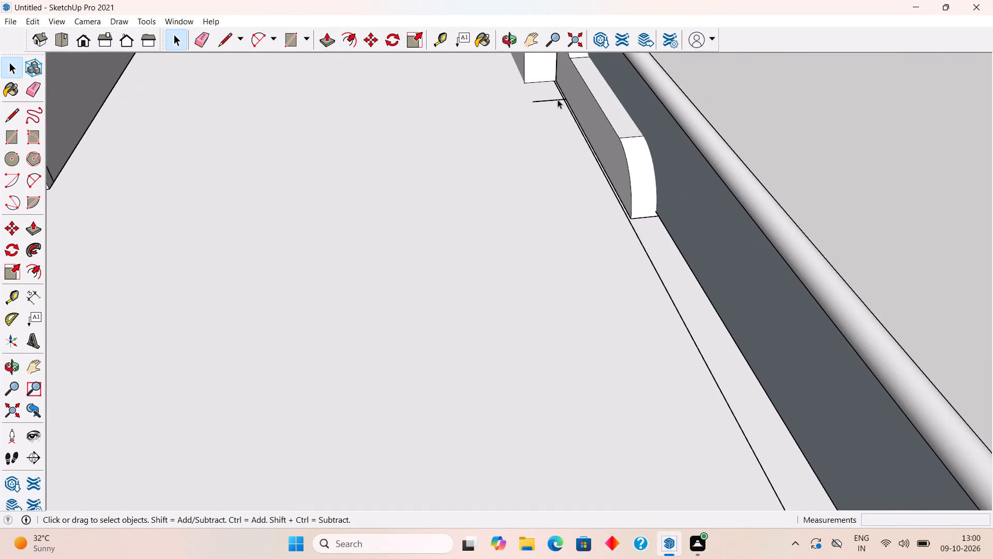
scroll(558, 99, "up", 4)
middle_click_drag(632, 125, 672, 98)
scroll(515, 81, "up", 4)
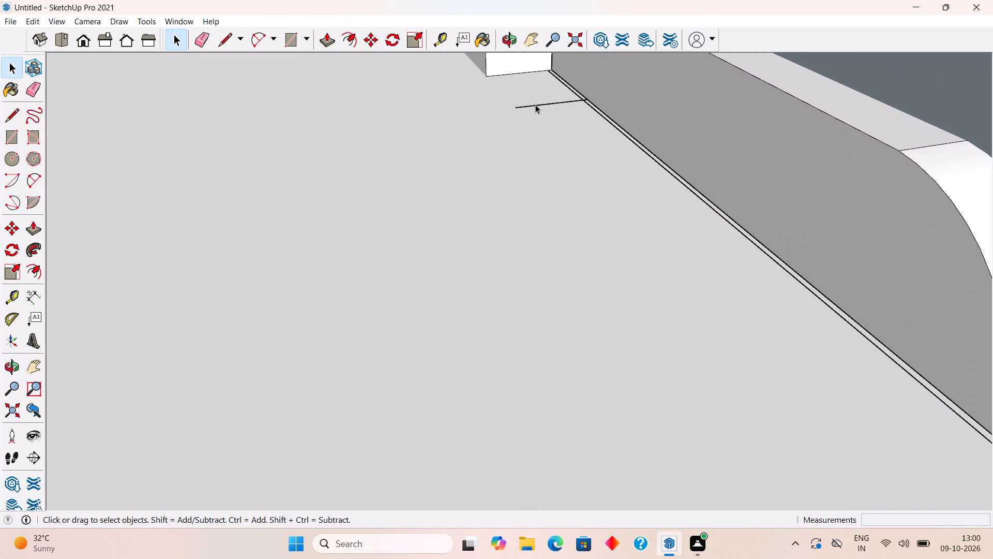
left_click(535, 105)
double_click(538, 108)
double_click(538, 108)
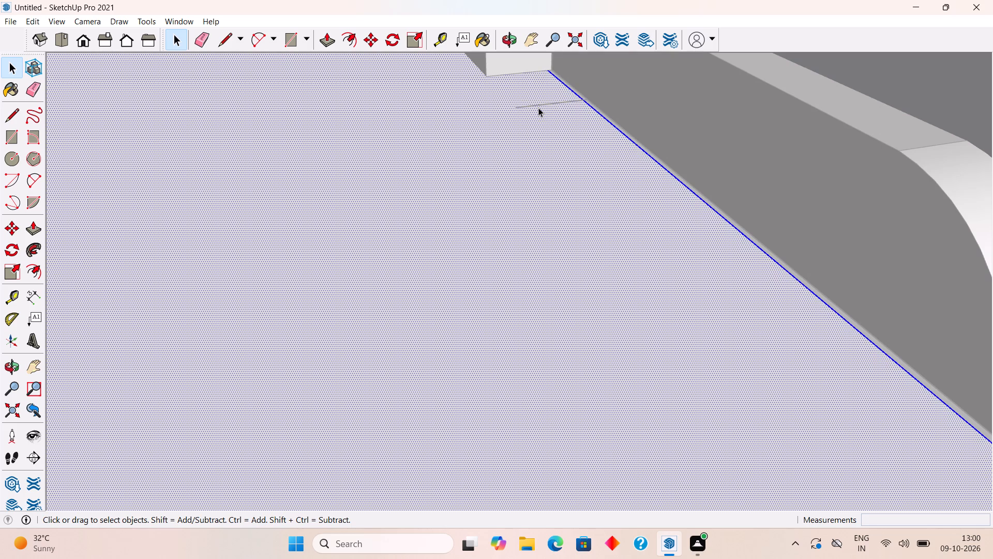
triple_click(541, 106)
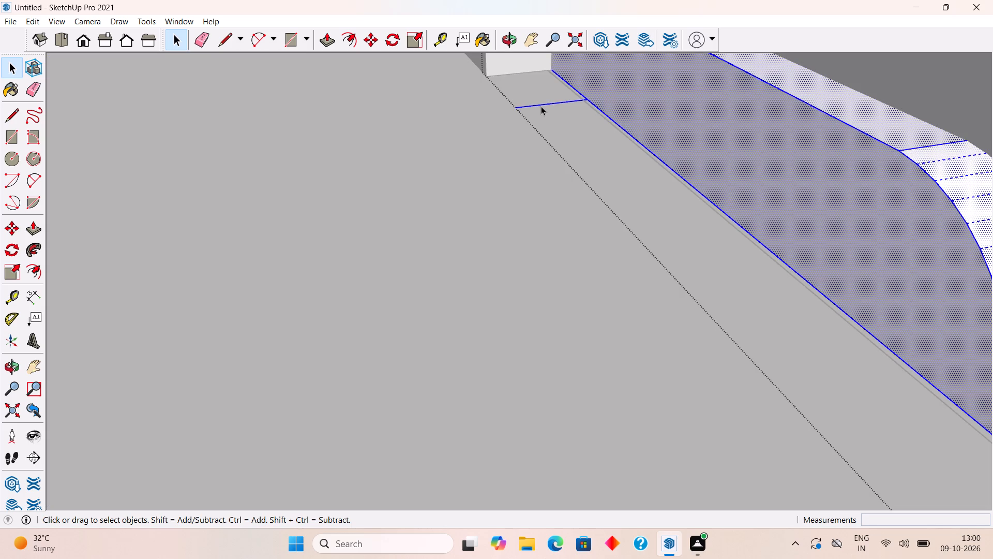
left_click(541, 106)
key("Delete")
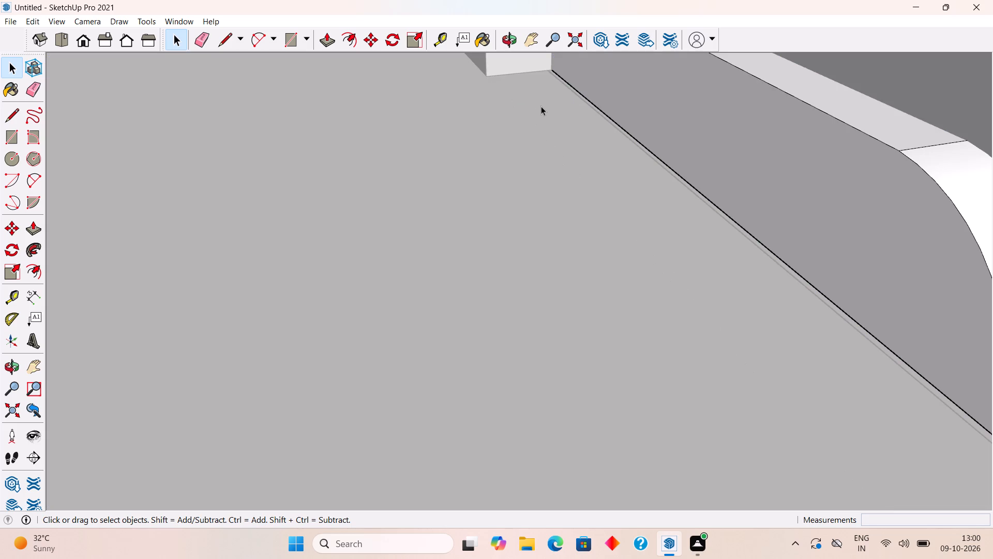
scroll(596, 138, "down", 4)
scroll(653, 182, "down", 10)
middle_click_drag(742, 253, 661, 272)
scroll(740, 254, "down", 1)
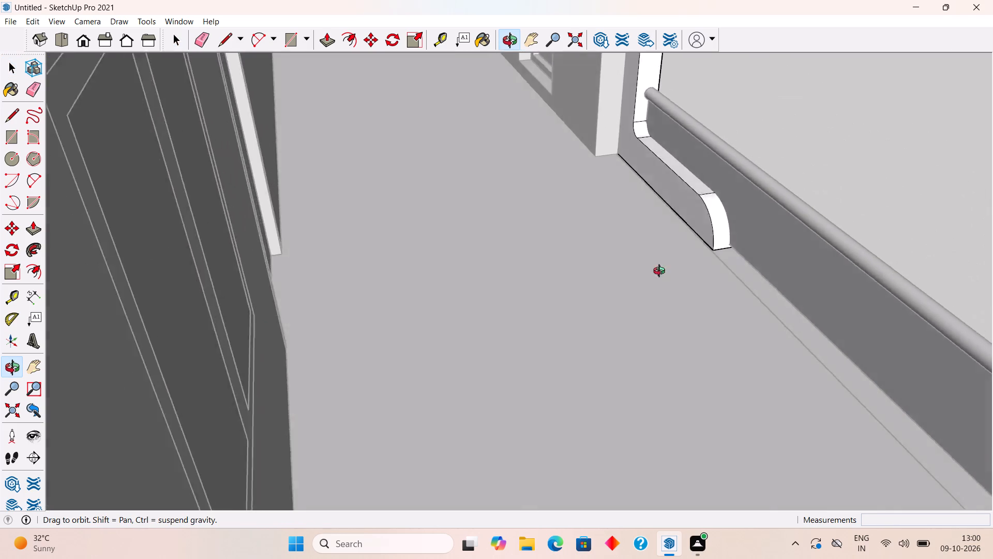
middle_click_drag(661, 272, 290, 201)
scroll(290, 201, "down", 20)
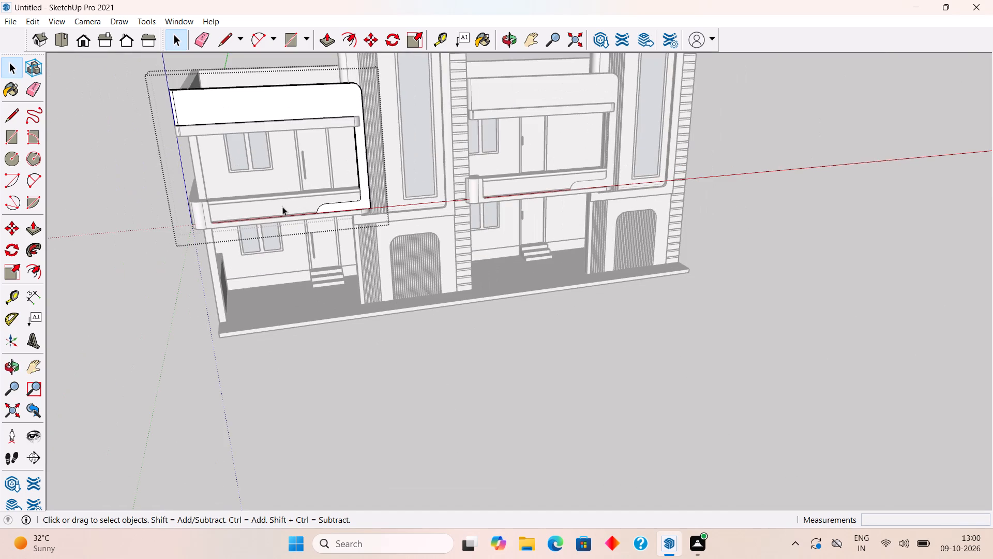
left_click(112, 235)
left_click(112, 234)
Review the first house's side and balcony, and the complete front elevation of both houses.
scroll(248, 189, "up", 1)
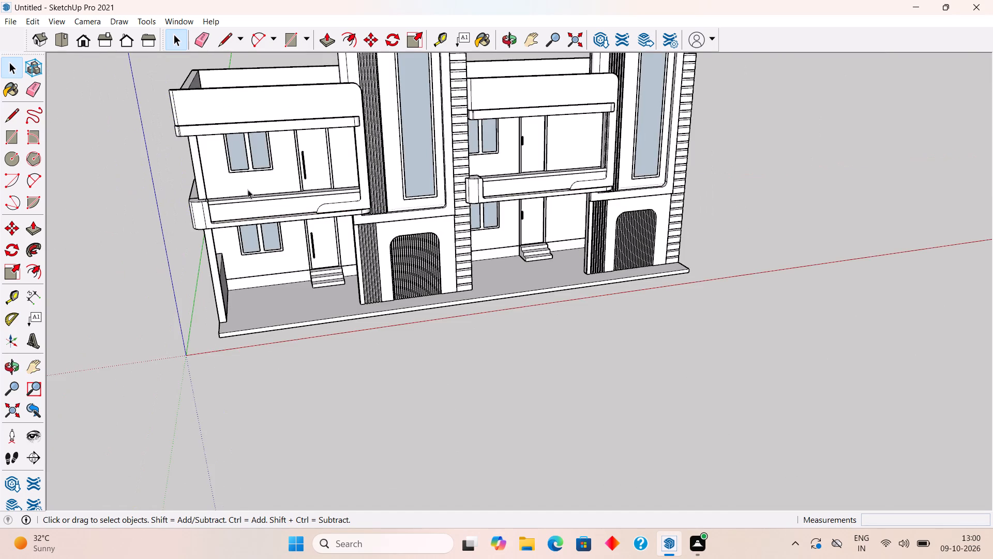
scroll(248, 189, "up", 1)
middle_click_drag(248, 189, 715, 163)
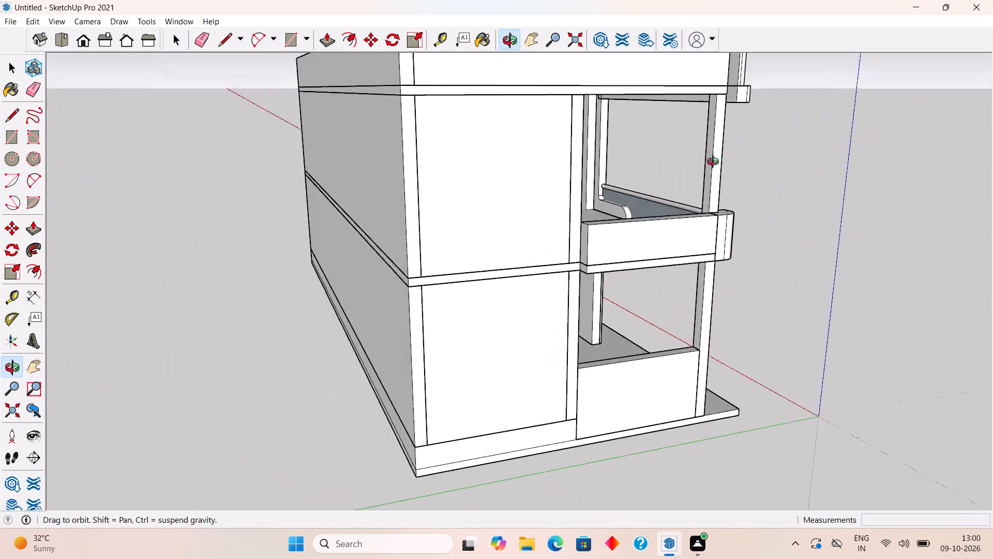
middle_click_drag(715, 163, 255, 217)
scroll(255, 217, "down", 5)
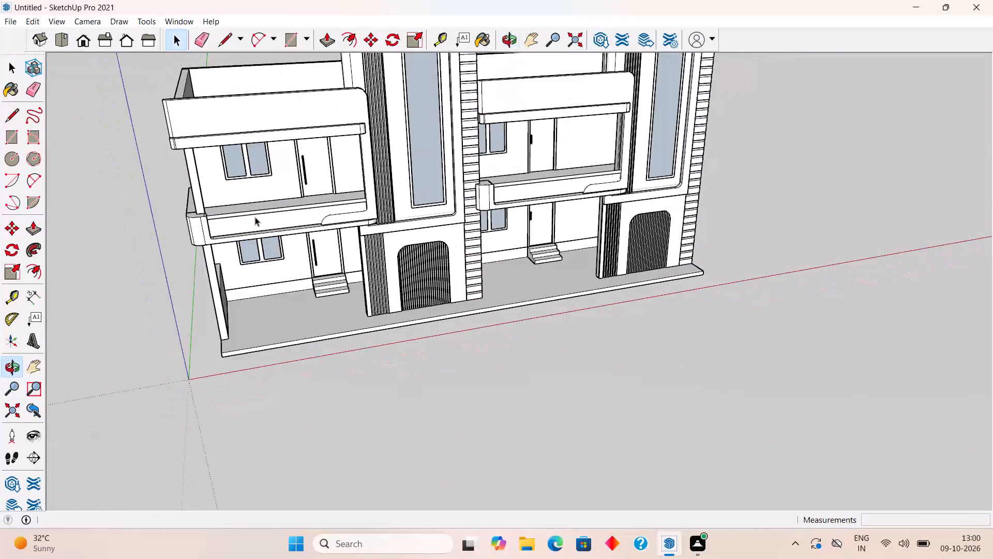
scroll(255, 217, "down", 4)
middle_click_drag(275, 275, 215, 197)
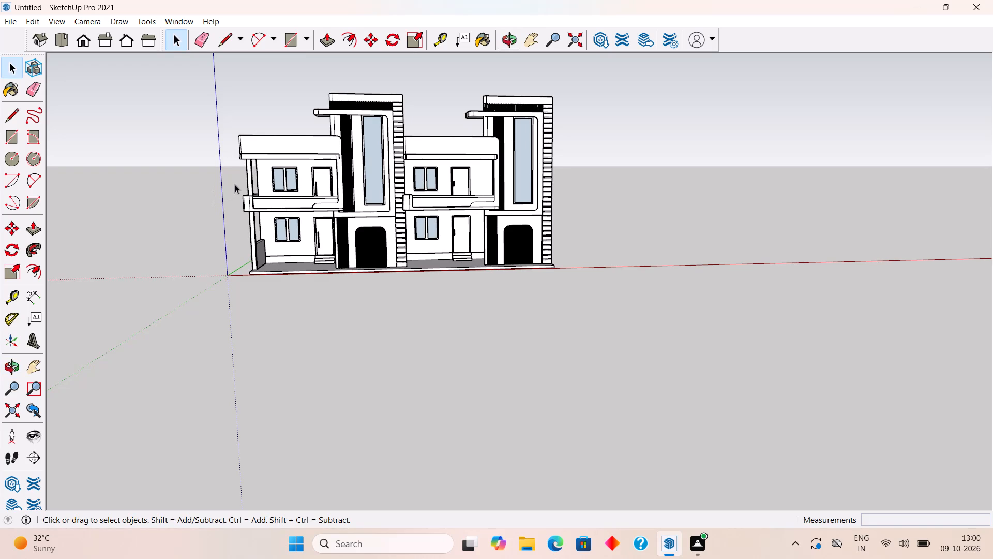
scroll(241, 111, "up", 5)
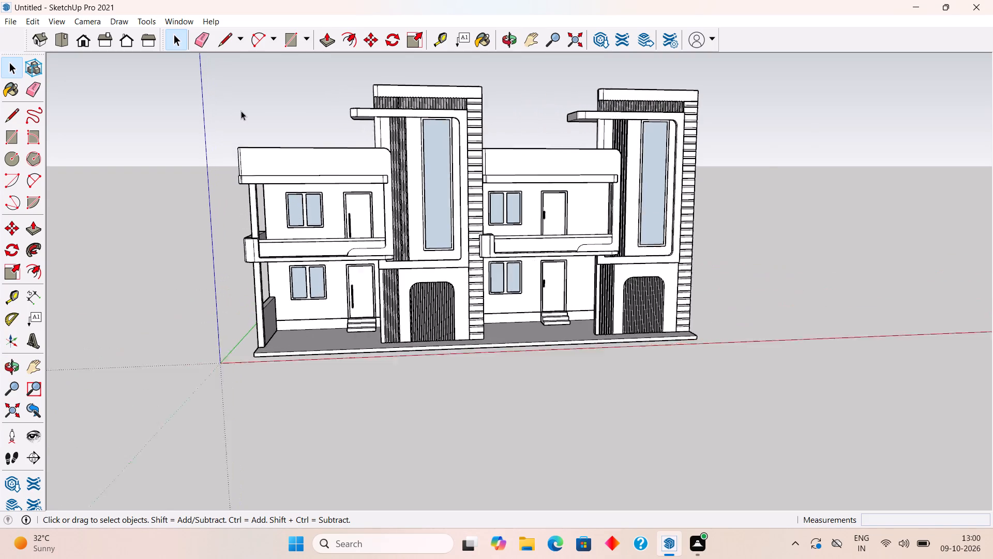
scroll(241, 111, "up", 3)
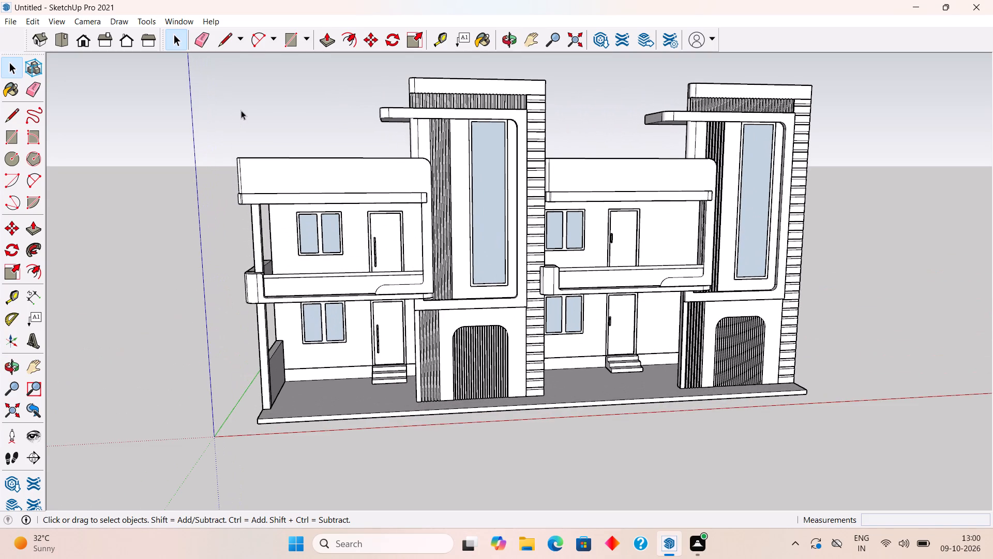
Examine both houses from the front and above, including the rounded end of the first tower's top band over the vertical fins.
scroll(241, 110, "down", 3)
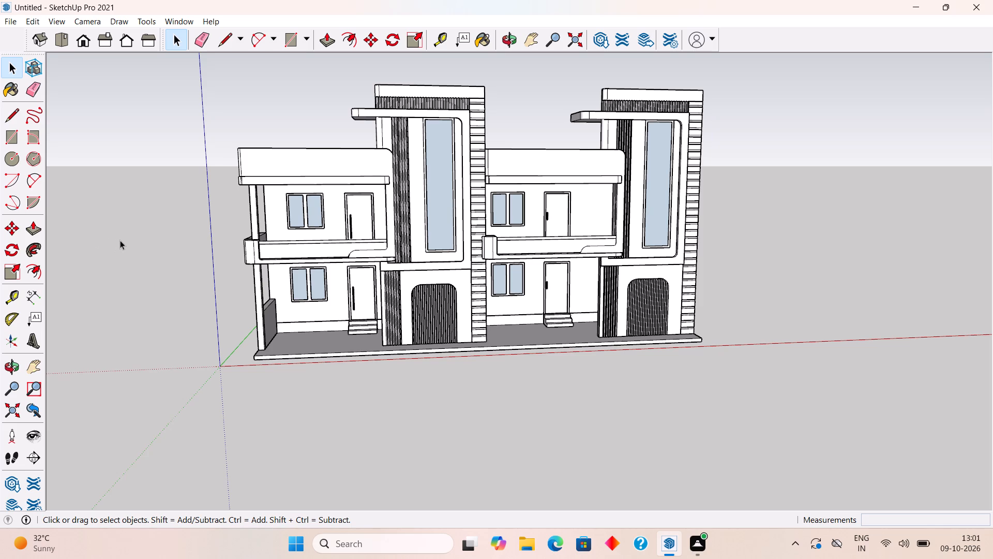
scroll(123, 239, "down", 1)
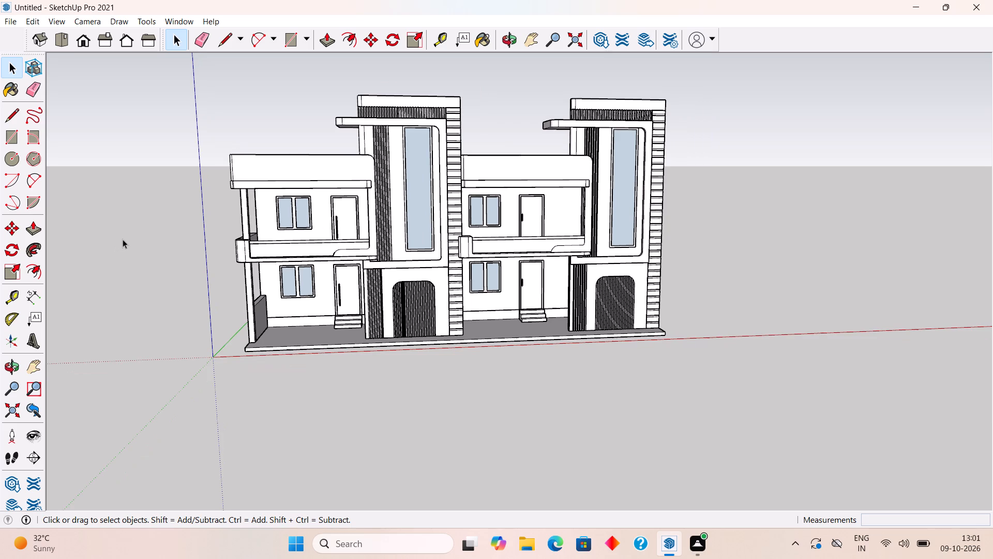
middle_click_drag(126, 250, 274, 405)
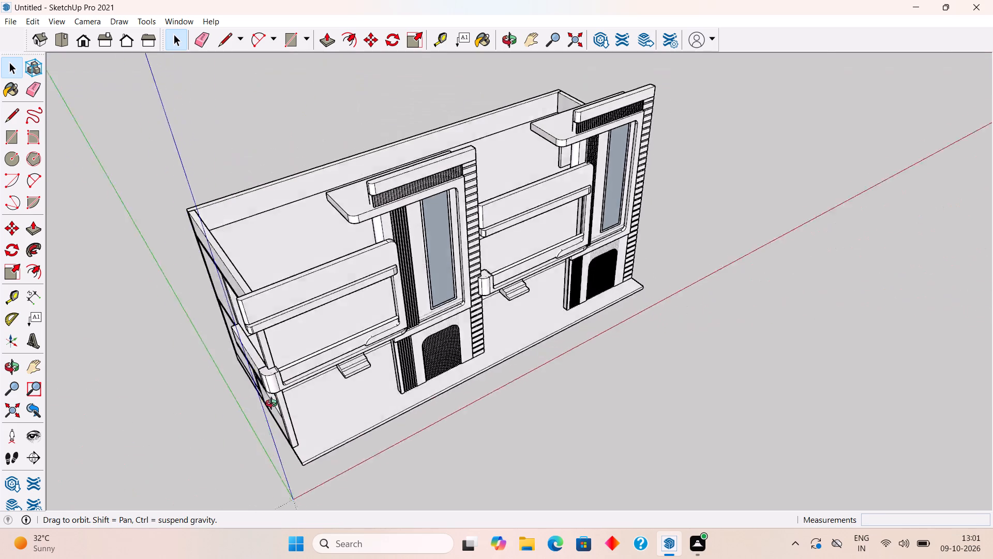
middle_click_drag(274, 405, 655, 388)
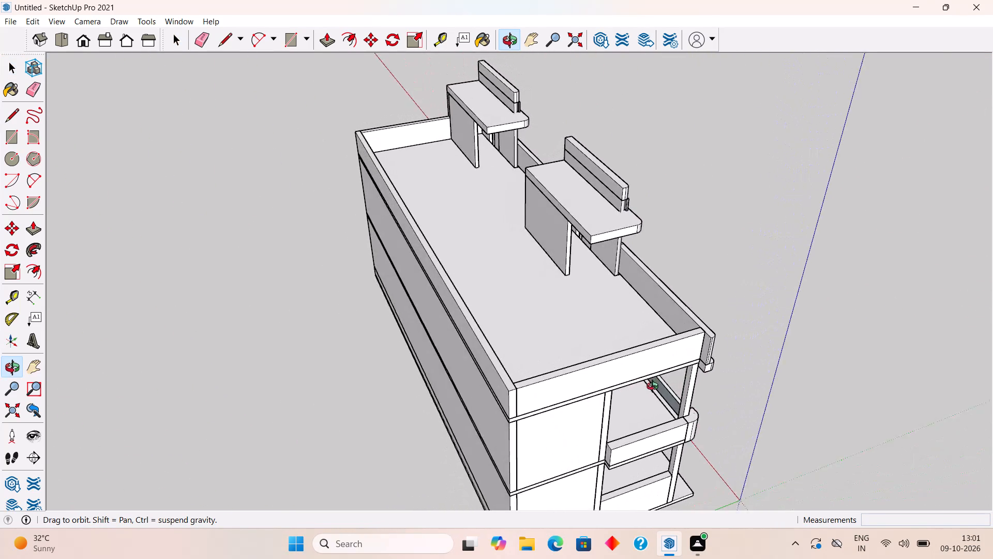
middle_click_drag(655, 388, 269, 346)
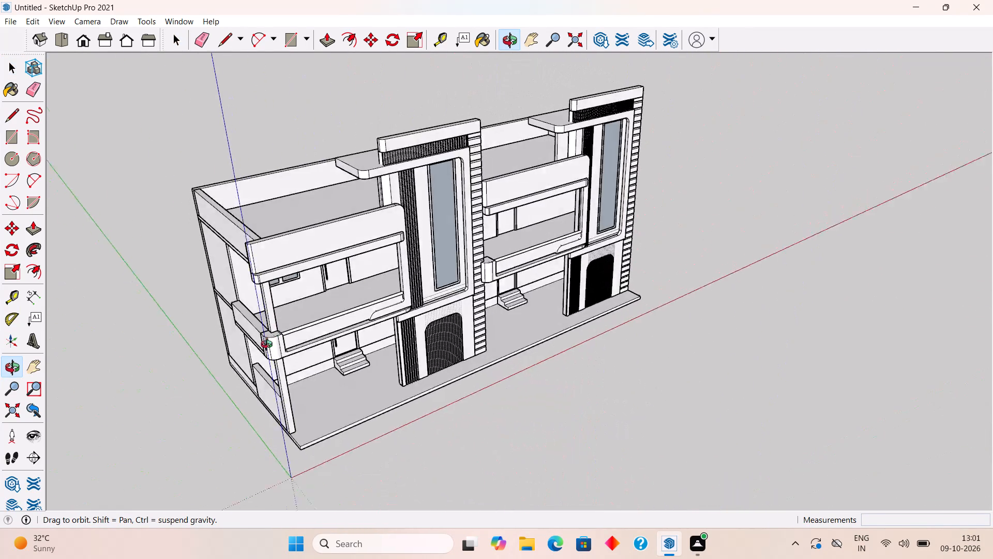
middle_click_drag(269, 346, 223, 359)
scroll(357, 201, "up", 3)
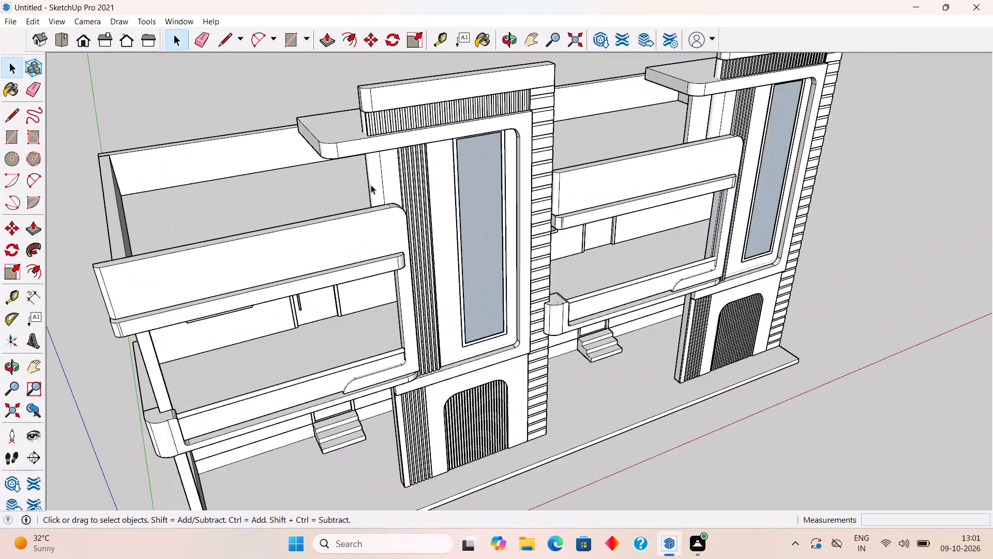
scroll(371, 185, "up", 4)
middle_click_drag(404, 169, 440, 264)
scroll(412, 225, "up", 8)
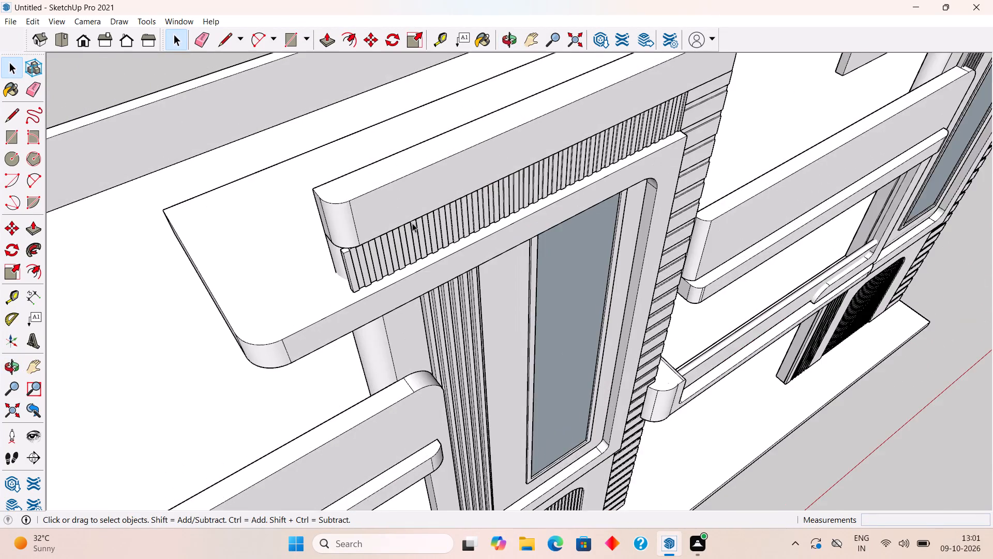
scroll(412, 223, "up", 3)
left_click(405, 198)
middle_click_drag(401, 210, 521, 128)
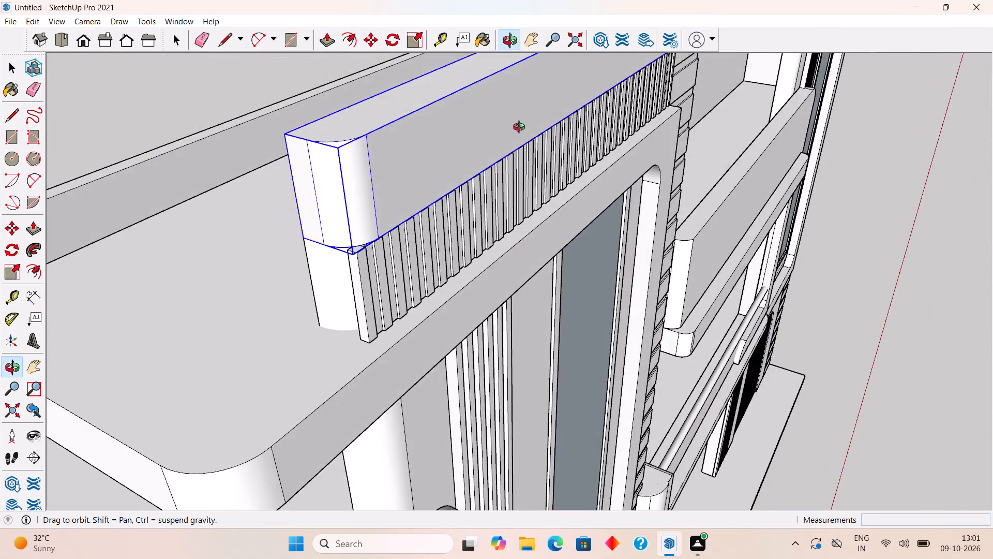
middle_click_drag(521, 128, 629, 69)
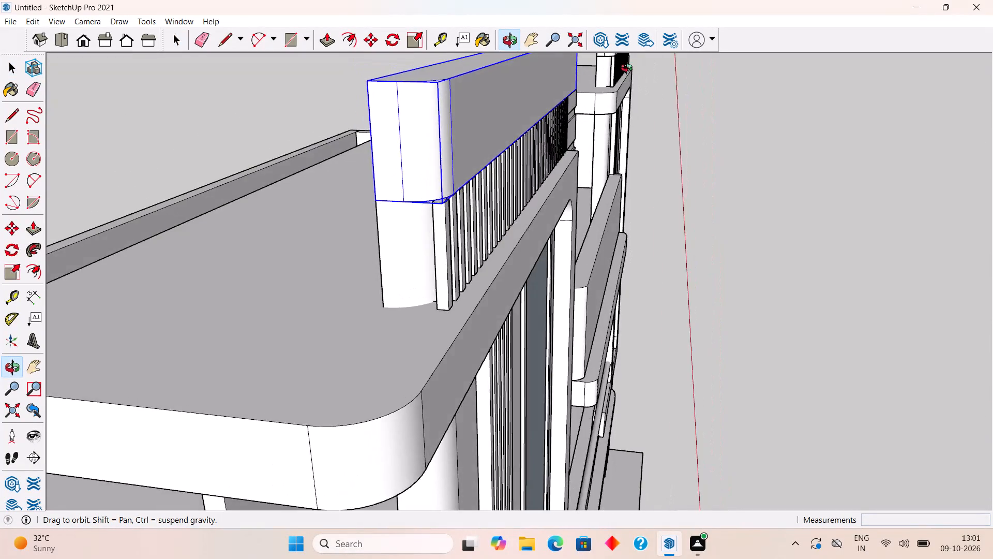
middle_click_drag(629, 69, 638, 71)
middle_click_drag(404, 180, 630, 166)
scroll(515, 228, "up", 4)
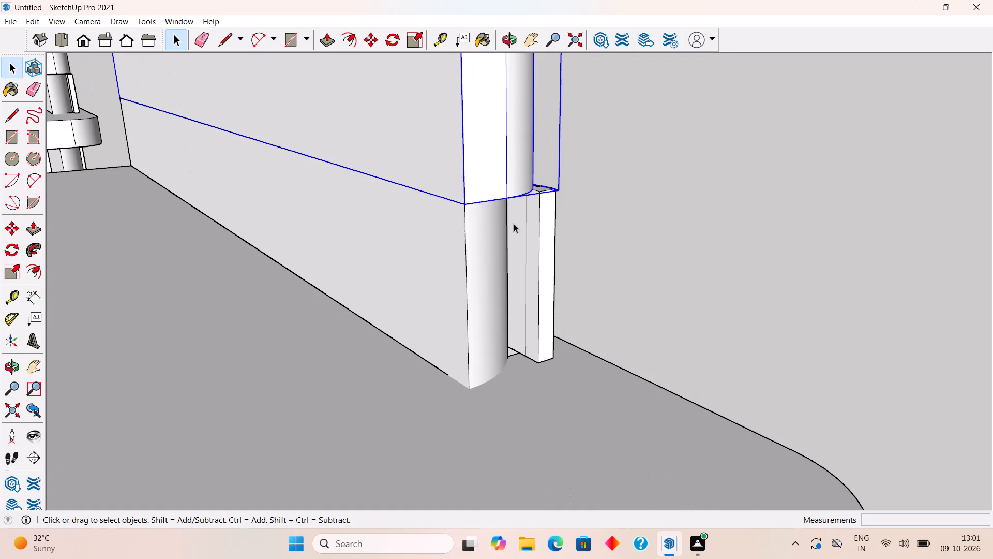
middle_click_drag(452, 196, 457, 192)
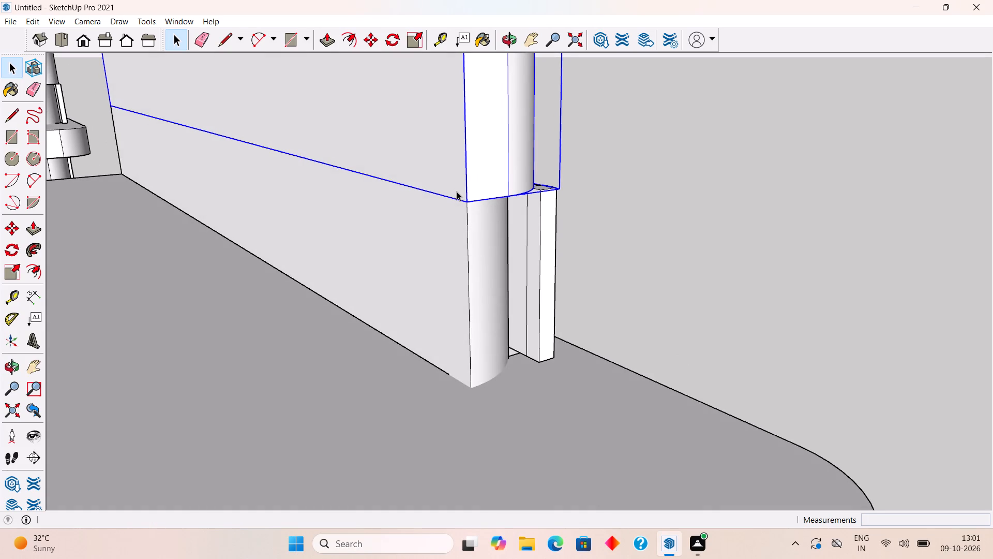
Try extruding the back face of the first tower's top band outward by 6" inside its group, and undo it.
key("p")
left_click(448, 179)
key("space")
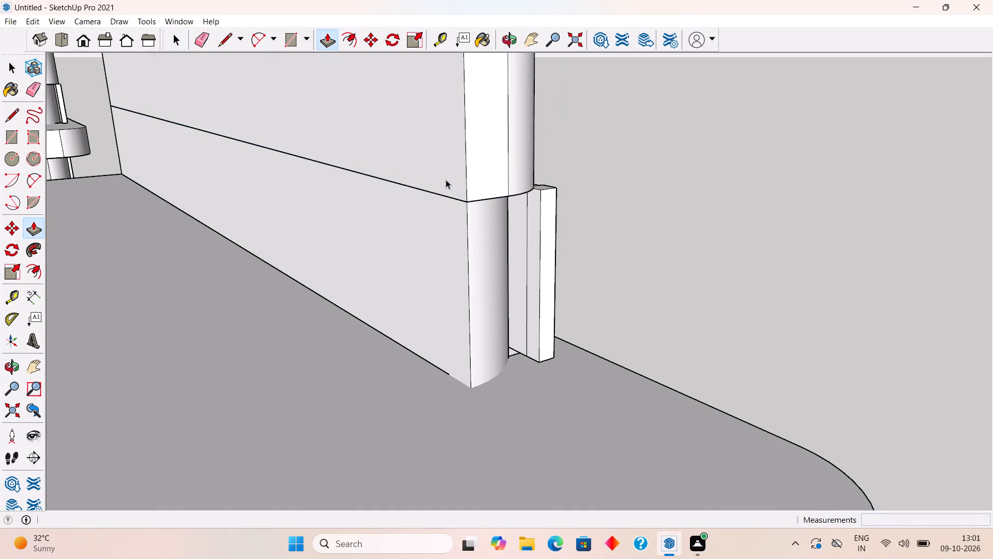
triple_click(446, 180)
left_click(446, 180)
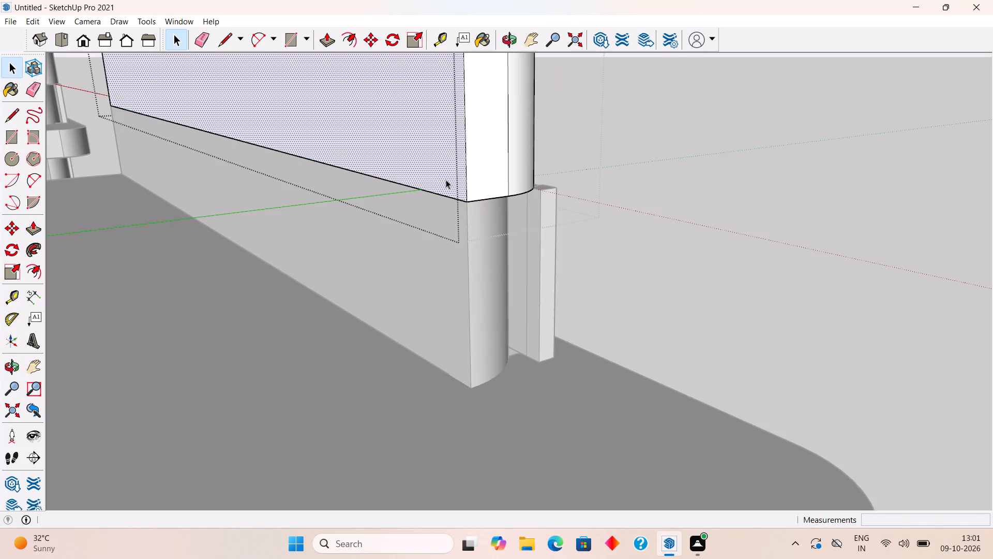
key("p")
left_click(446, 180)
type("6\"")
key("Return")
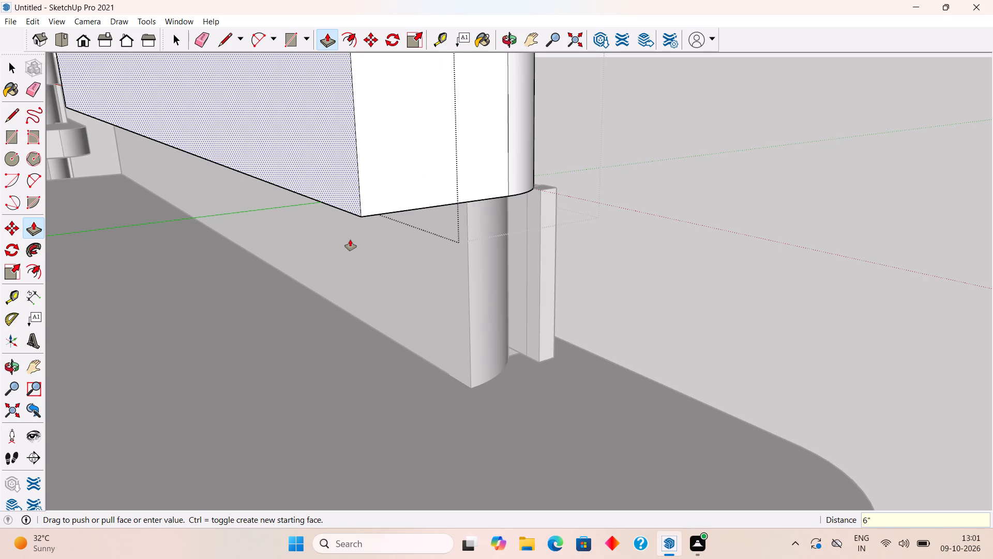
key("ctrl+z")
Push/Pull the back face of the first tower's top band outward 6" with a new starting face, and leave the group.
left_click(440, 177)
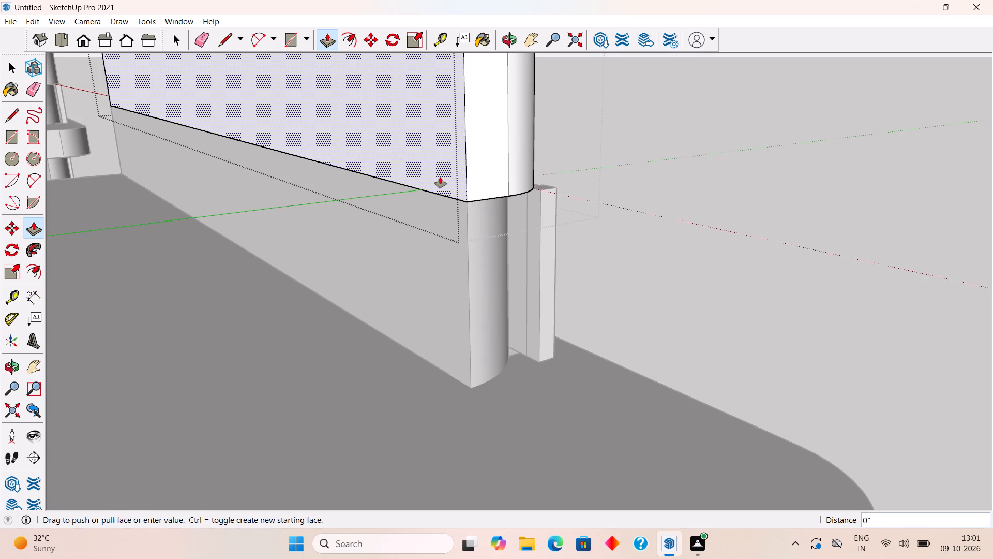
left_click(440, 177)
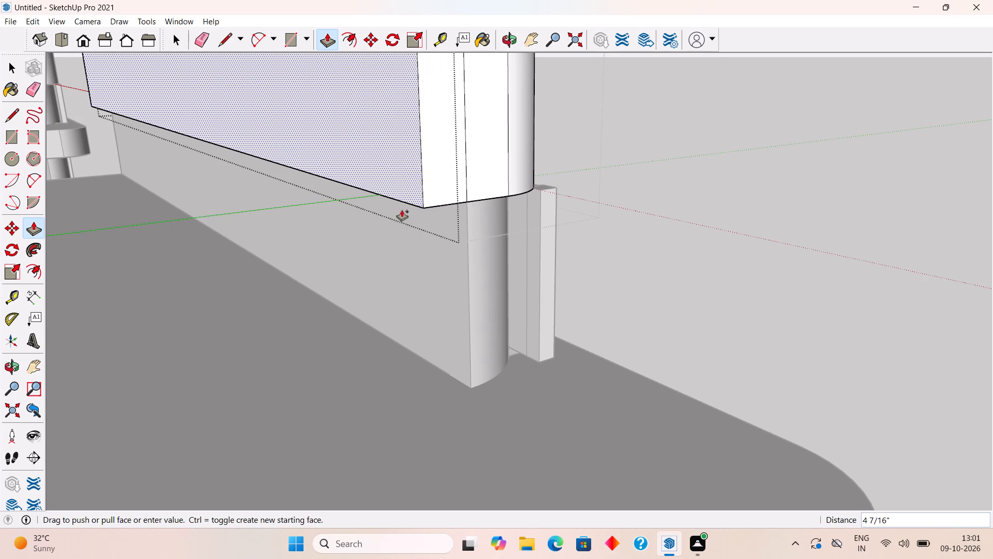
type("6\"")
key("Return")
key("space")
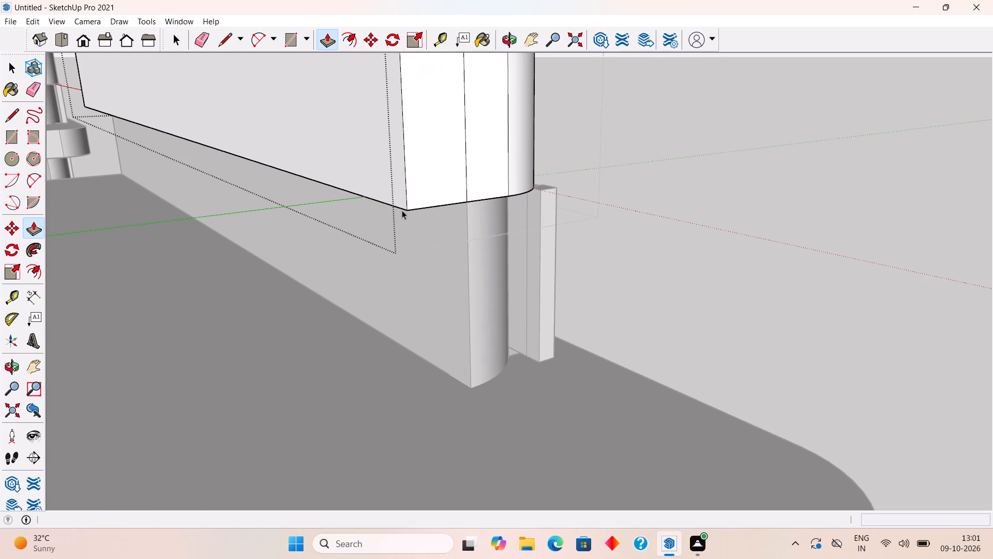
left_click(463, 168)
left_click(621, 117)
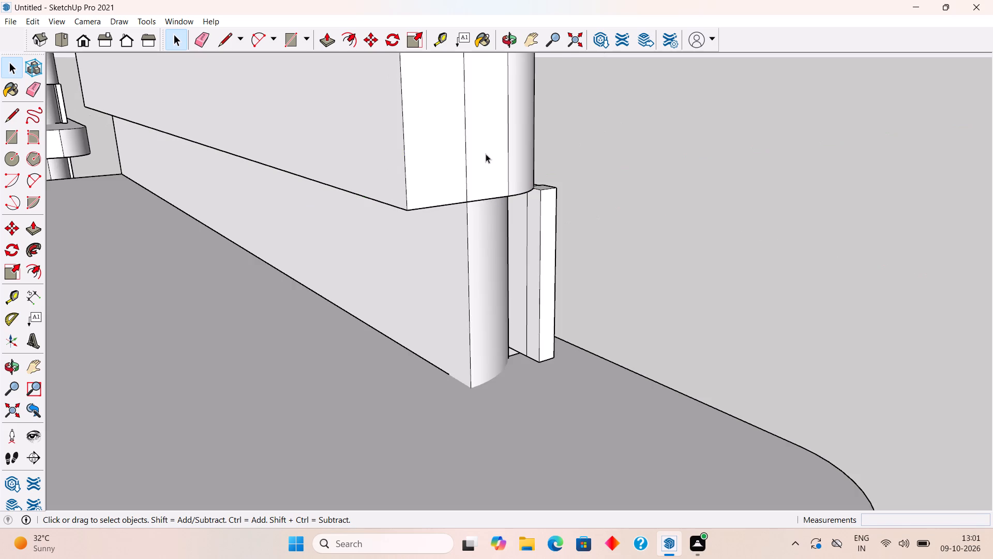
Move the first tower's top band 6" forward along the green axis, aligning its back corner with the wall corner below.
left_click(486, 154)
key("m")
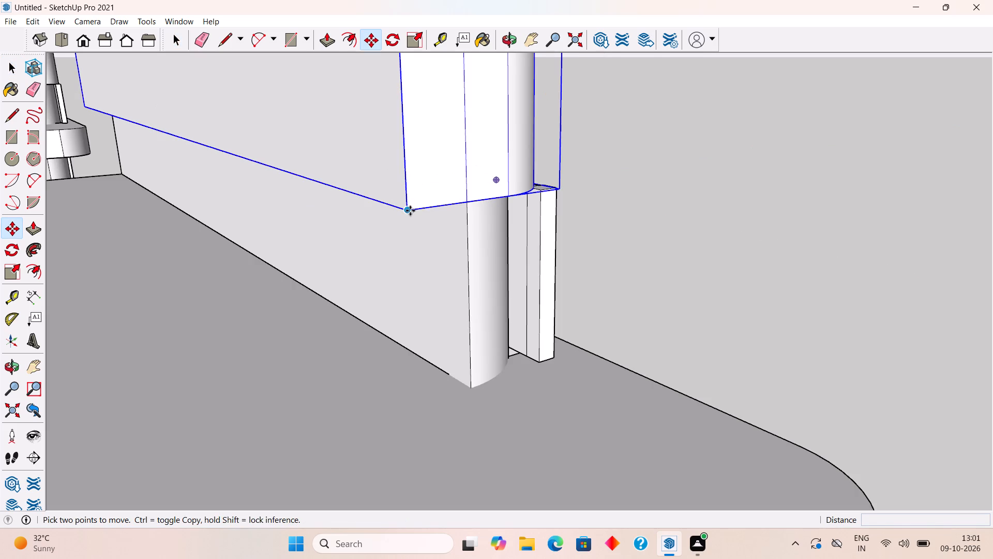
left_click(410, 211)
left_click(468, 202)
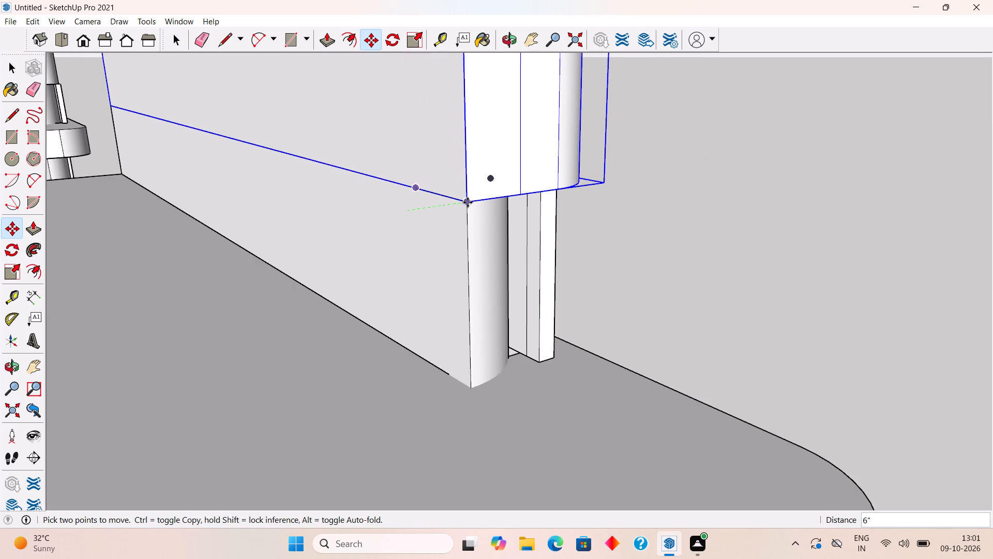
key("space")
left_click(633, 209)
Check the first tower's top band from the front and compare it with the second tower's.
middle_click_drag(657, 197, 129, 219)
scroll(131, 220, "down", 4)
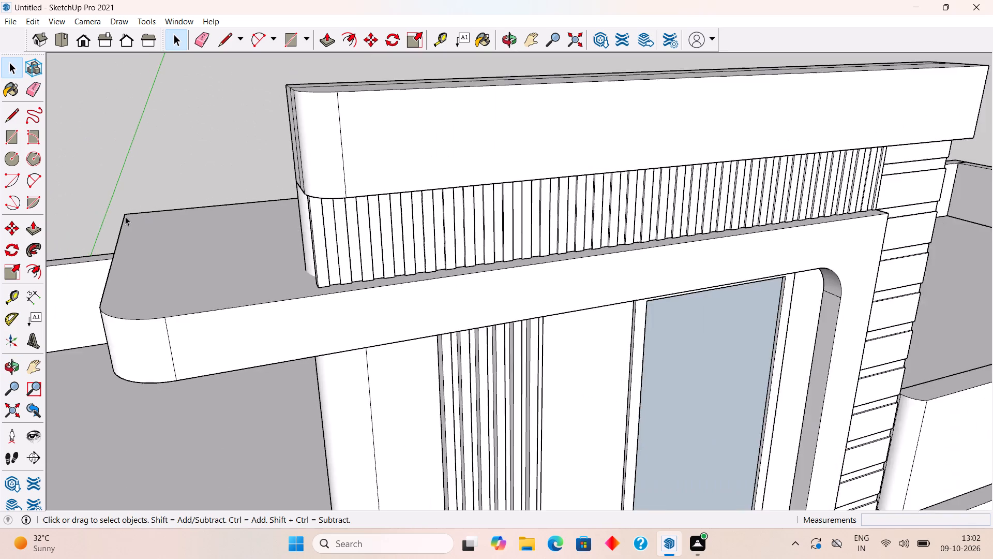
scroll(125, 216, "down", 6)
middle_click_drag(359, 178, 152, 113)
scroll(152, 113, "down", 3)
middle_click_drag(152, 113, 152, 114)
scroll(150, 119, "down", 4)
middle_click_drag(646, 127, 771, 279)
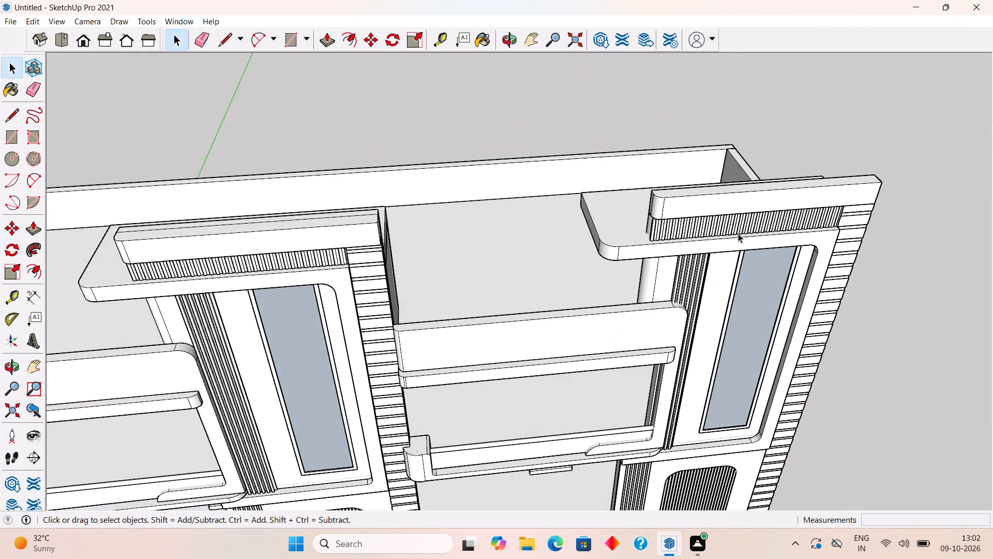
Push/Pull the back face of the second tower's top band outward 6" with a new starting face, and leave the group.
scroll(735, 226, "up", 4)
middle_click_drag(528, 232, 884, 280)
scroll(598, 184, "down", 10)
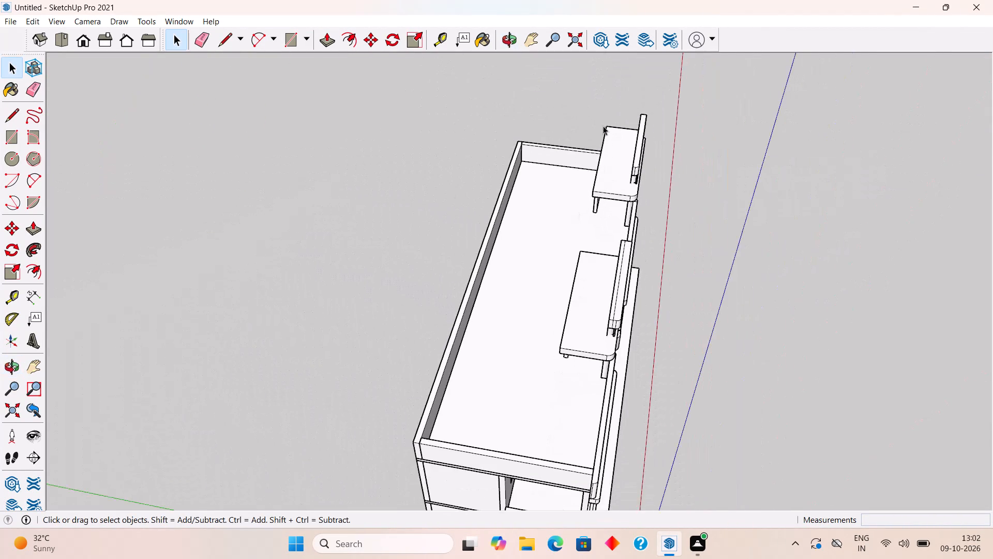
scroll(604, 85, "up", 14)
middle_click_drag(415, 293, 523, 346)
scroll(544, 100, "up", 3)
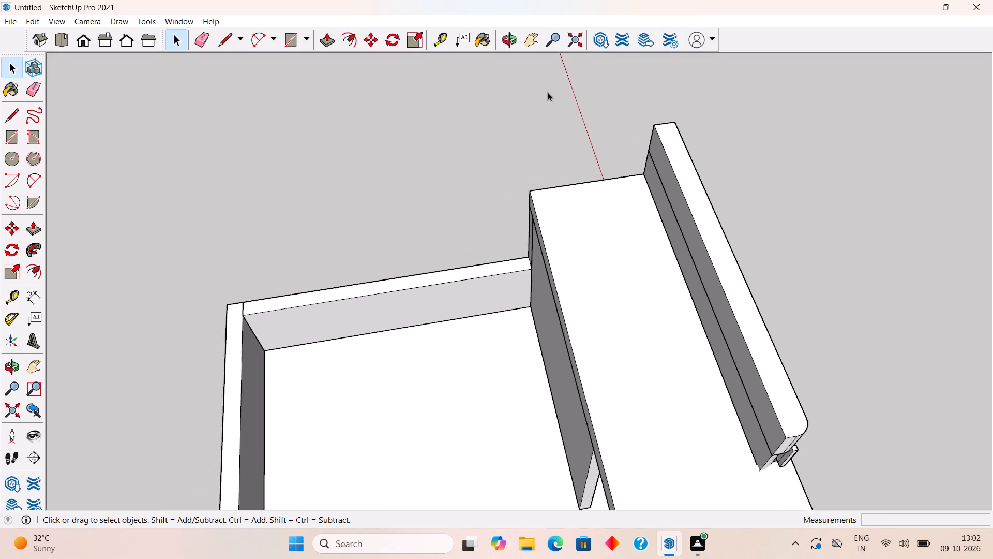
scroll(548, 92, "up", 2)
scroll(700, 229, "down", 4)
middle_click_drag(794, 440, 787, 375)
scroll(786, 375, "up", 1)
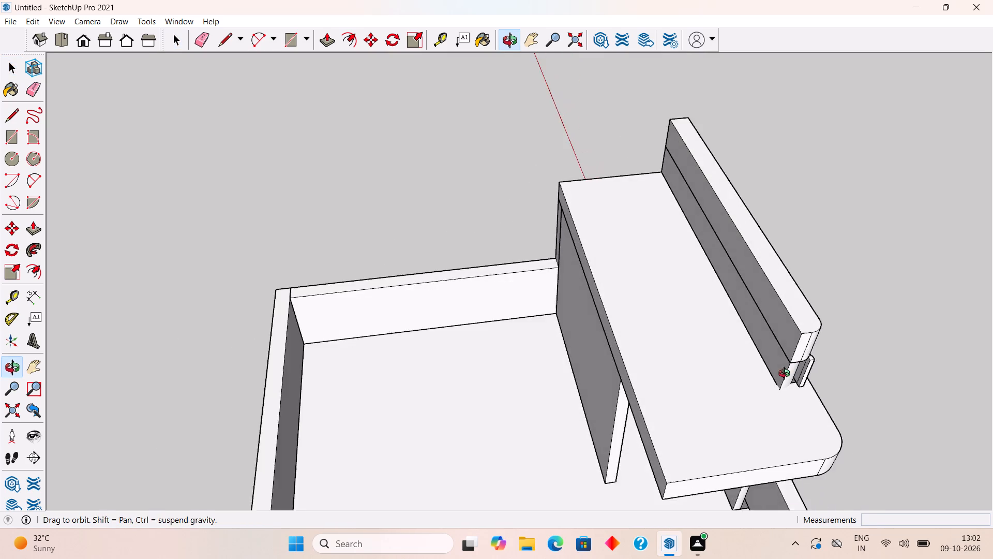
middle_click_drag(787, 375, 787, 374)
scroll(787, 375, "up", 6)
triple_click(789, 324)
left_click(790, 323)
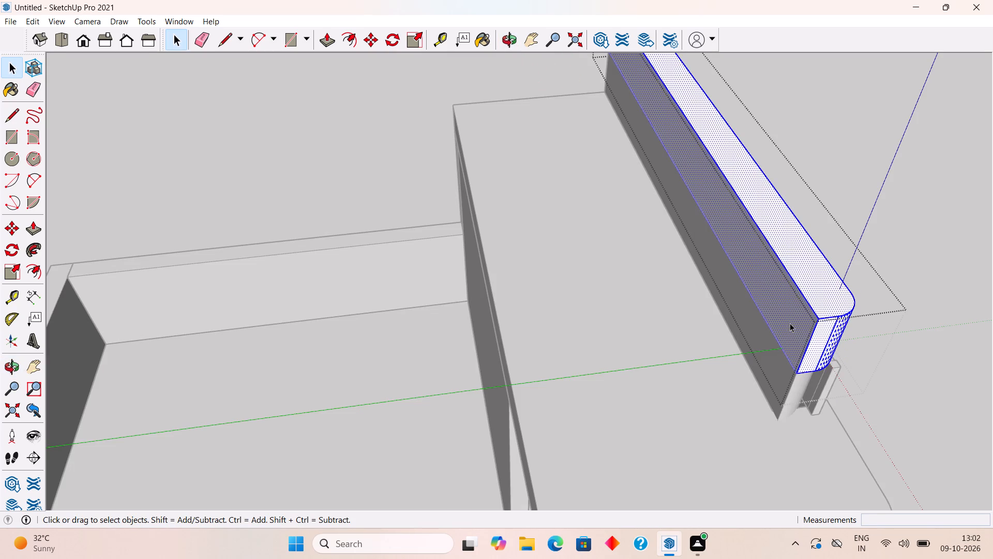
key("p")
left_click(790, 323)
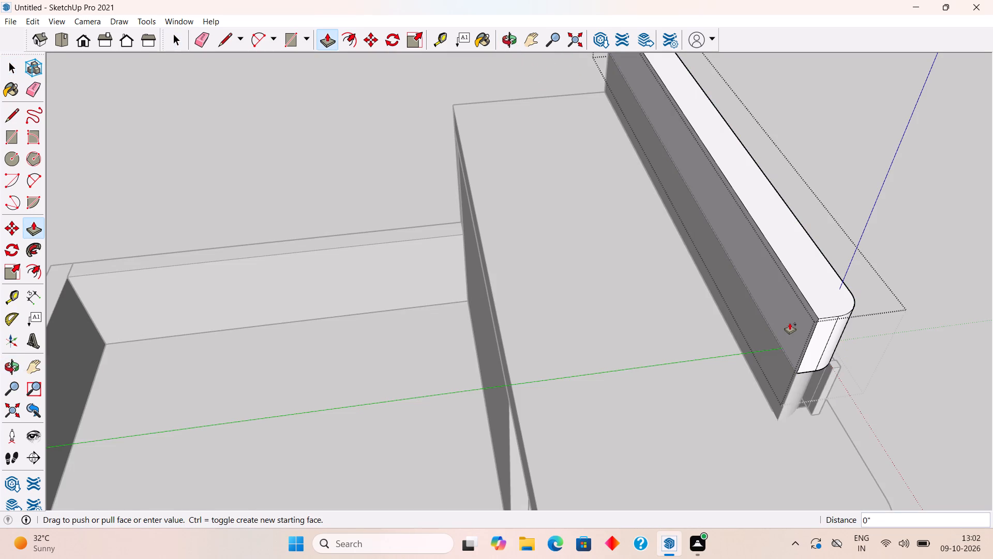
left_click(790, 323)
type("6\"")
key("Return")
key("space")
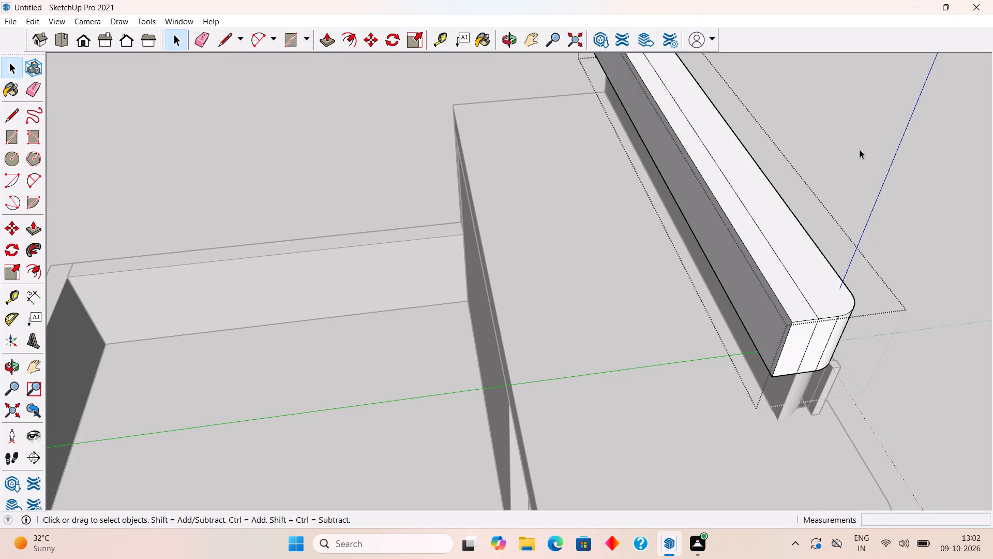
left_click(860, 150)
Move the second tower's top band about 6" forward along the green axis, aligning its back corner with the wall corner below.
scroll(831, 336, "up", 6)
left_click(812, 340)
scroll(812, 330, "up", 5)
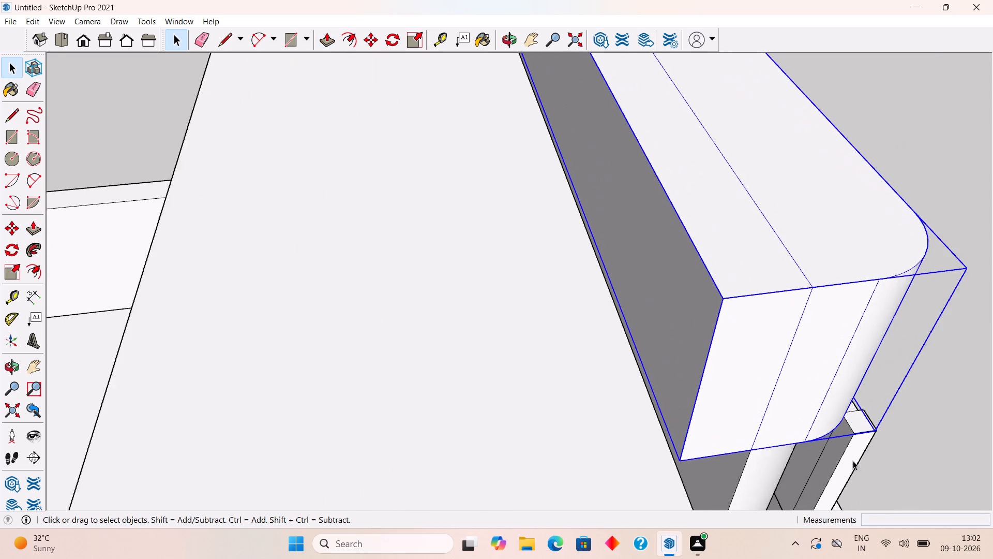
scroll(853, 461, "up", 2)
middle_click_drag(841, 450, 804, 316)
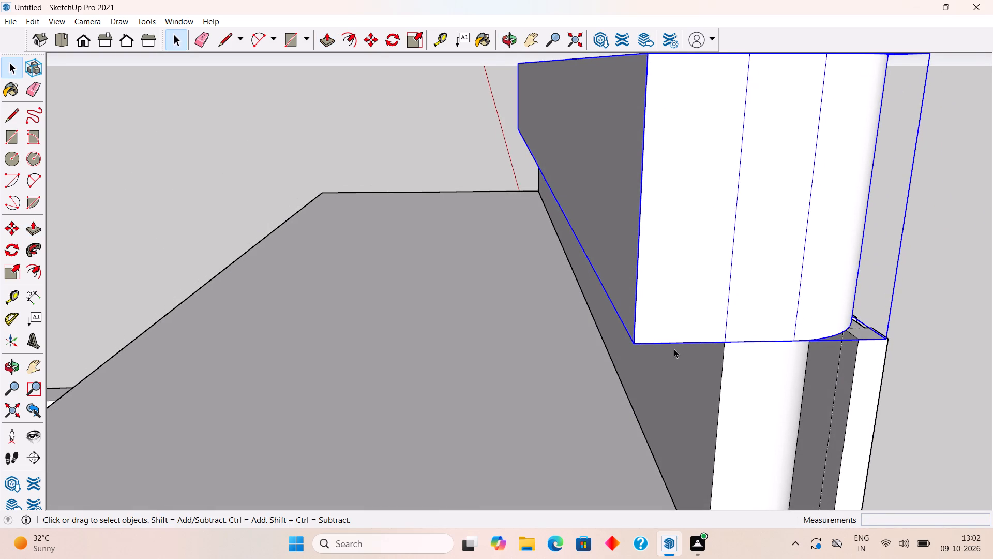
key("m")
left_click(629, 344)
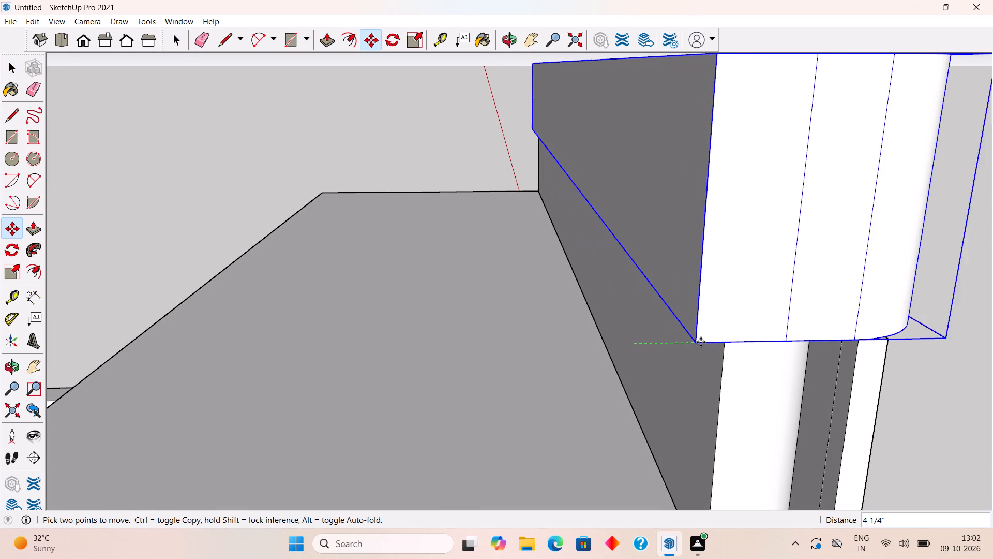
left_click(724, 341)
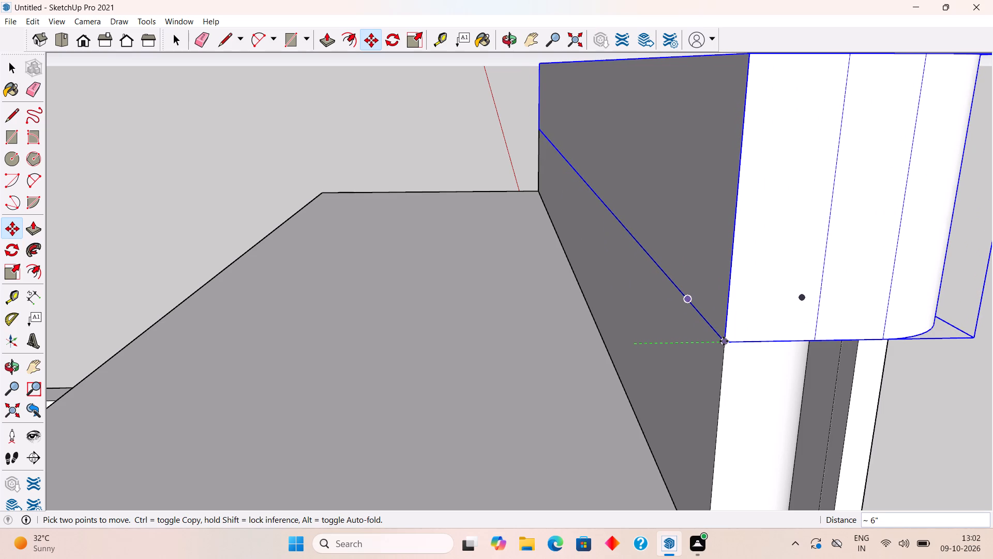
key("space")
left_click(447, 142)
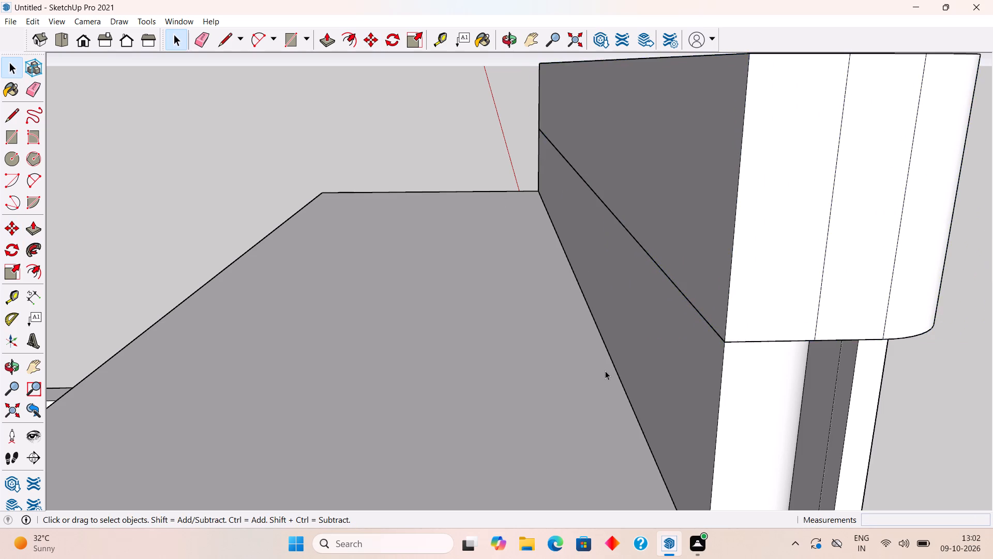
Review the second tower's top band from the front and the overall elevation of both houses.
scroll(605, 371, "down", 10)
middle_click_drag(678, 347, 319, 329)
scroll(320, 329, "down", 5)
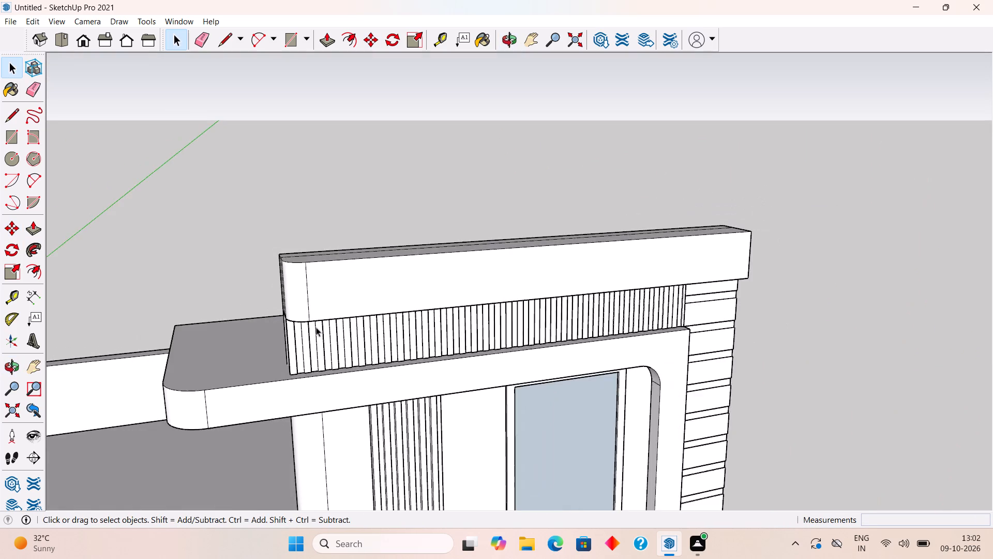
scroll(316, 327, "down", 3)
scroll(228, 189, "down", 18)
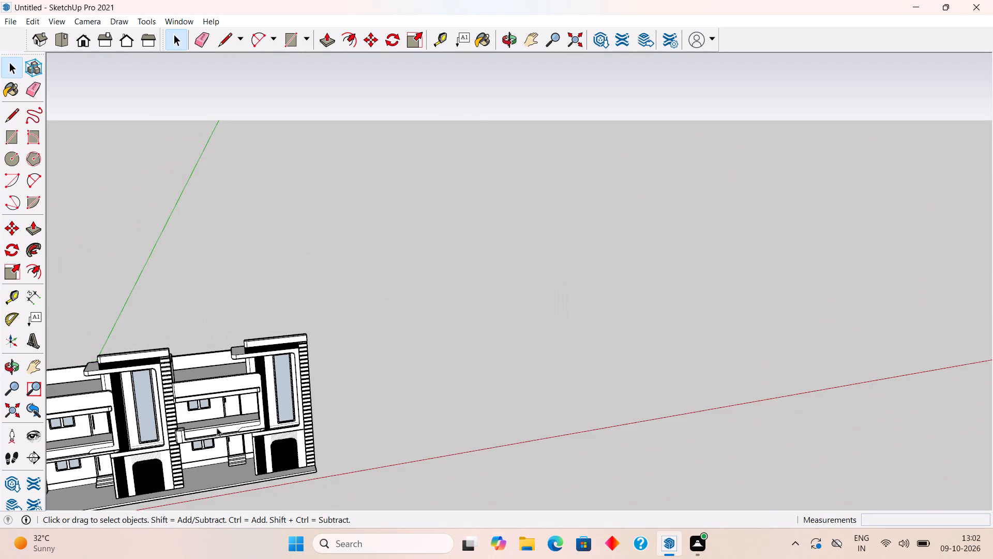
Examine both houses' front and side elevations from several angles.
scroll(216, 428, "down", 5)
scroll(85, 470, "up", 4)
middle_click_drag(85, 477, 89, 421)
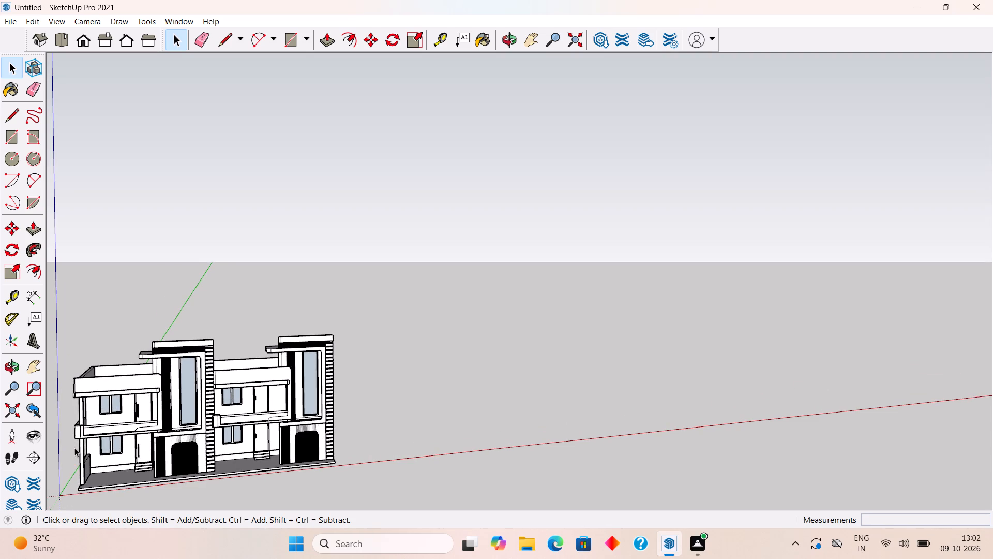
middle_click_drag(75, 449, 322, 393, "shift")
middle_click_drag(356, 460, 329, 433)
scroll(356, 460, "up", 1)
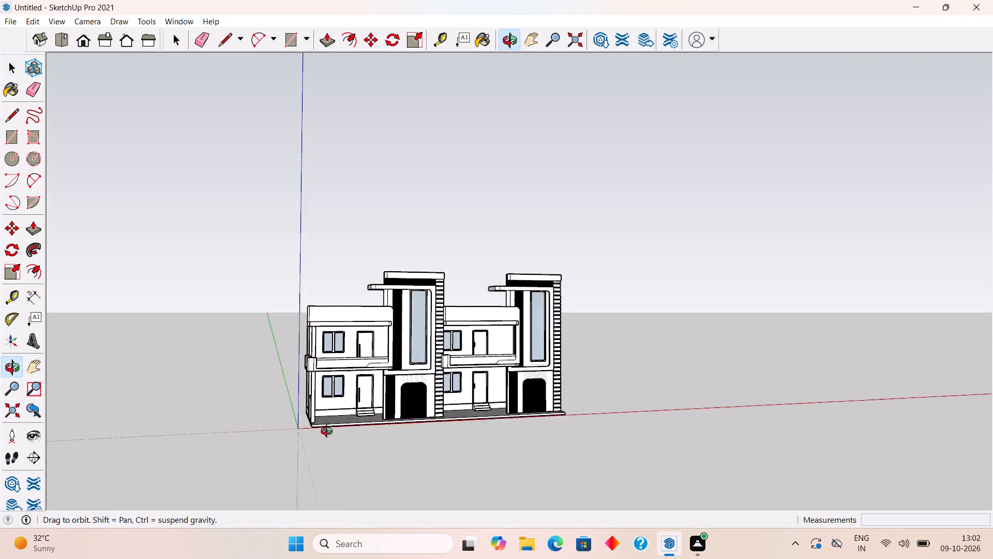
middle_click_drag(329, 433, 254, 404)
scroll(247, 403, "up", 6)
middle_click_drag(413, 388, 54, 439)
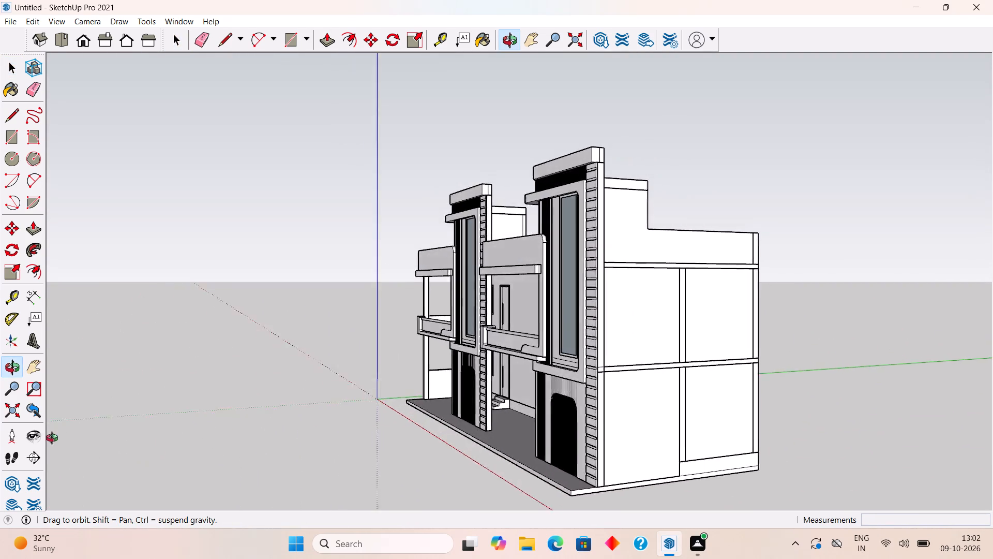
middle_click_drag(54, 439, 168, 507)
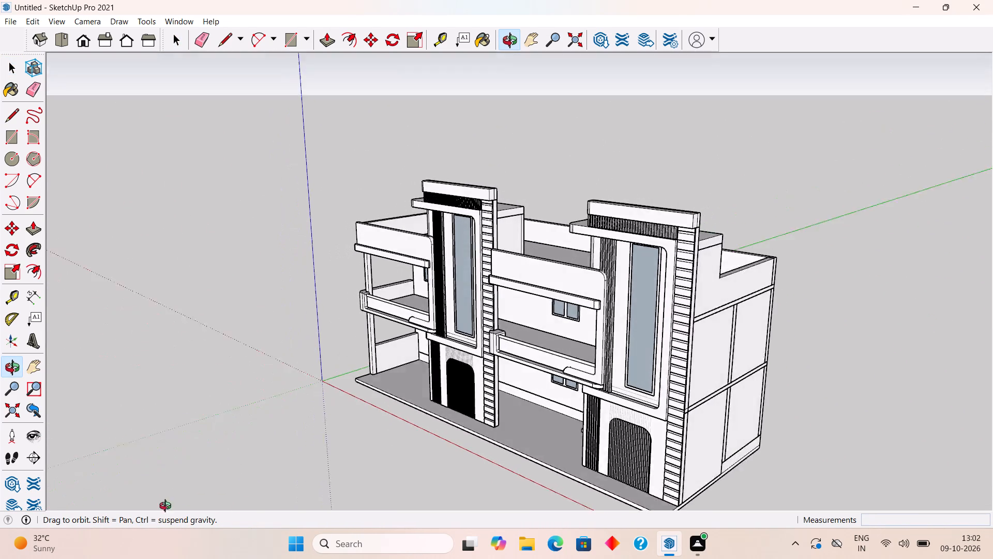
middle_click_drag(168, 507, 512, 506)
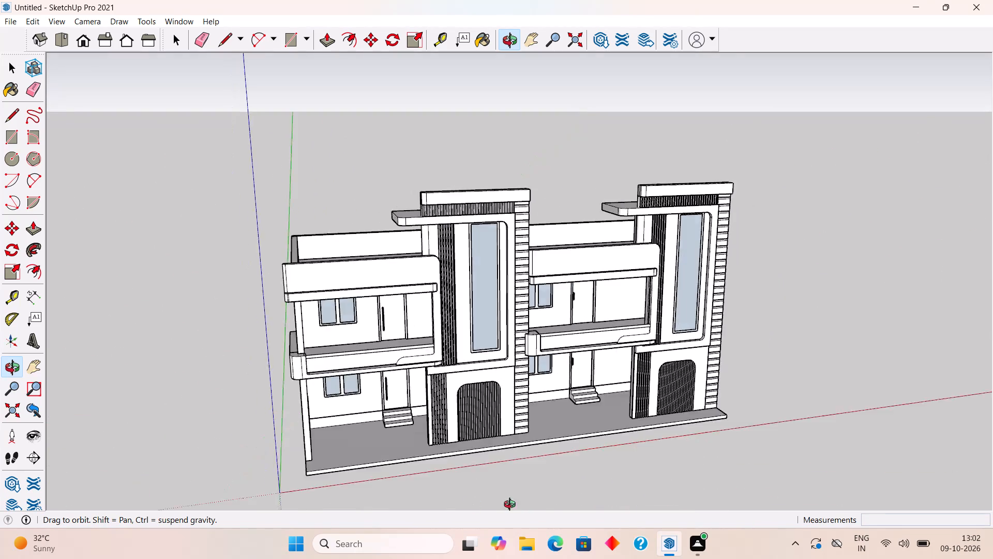
middle_click_drag(512, 506, 38, 495)
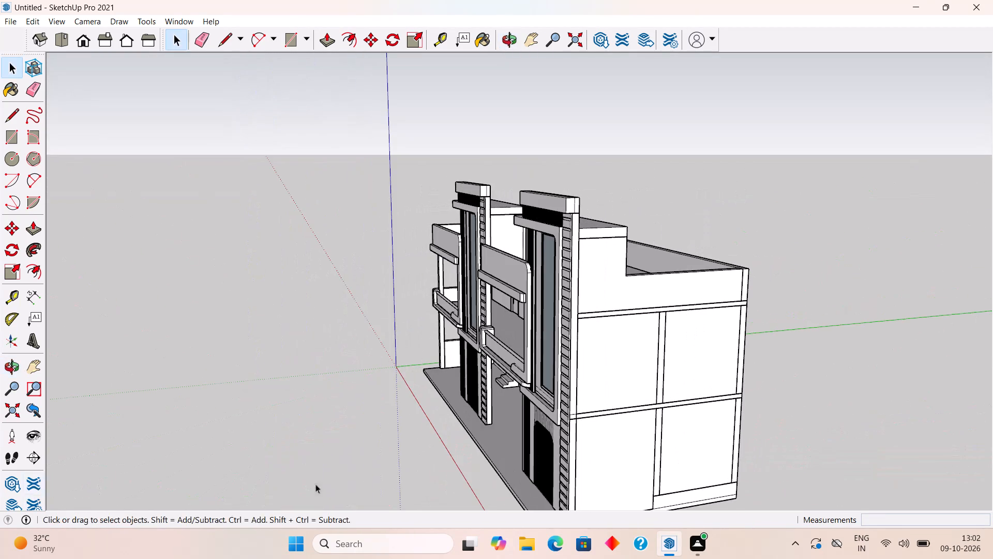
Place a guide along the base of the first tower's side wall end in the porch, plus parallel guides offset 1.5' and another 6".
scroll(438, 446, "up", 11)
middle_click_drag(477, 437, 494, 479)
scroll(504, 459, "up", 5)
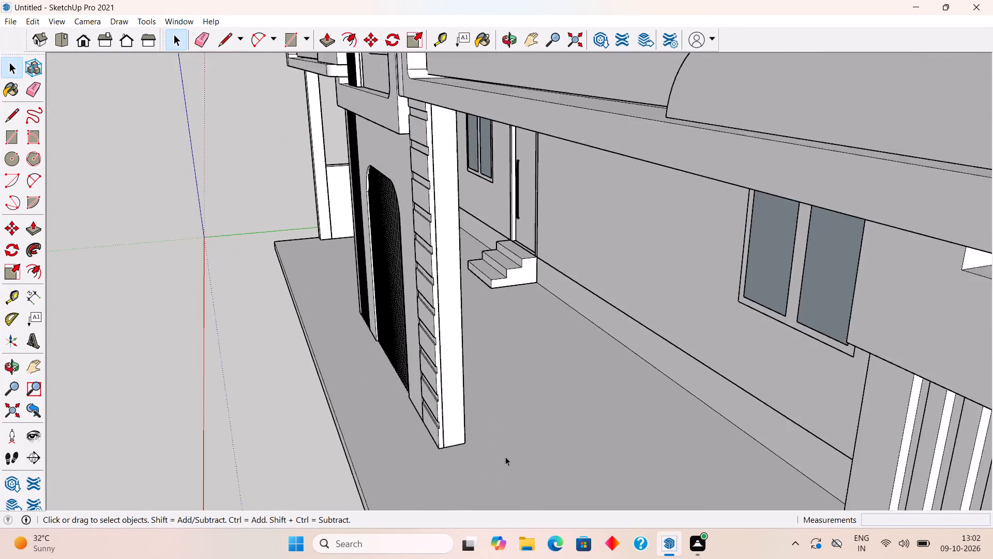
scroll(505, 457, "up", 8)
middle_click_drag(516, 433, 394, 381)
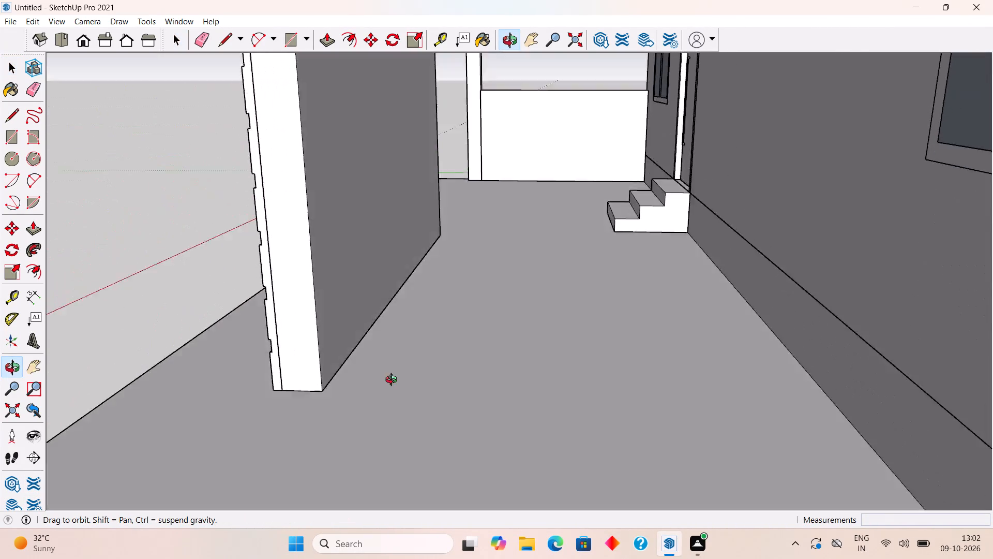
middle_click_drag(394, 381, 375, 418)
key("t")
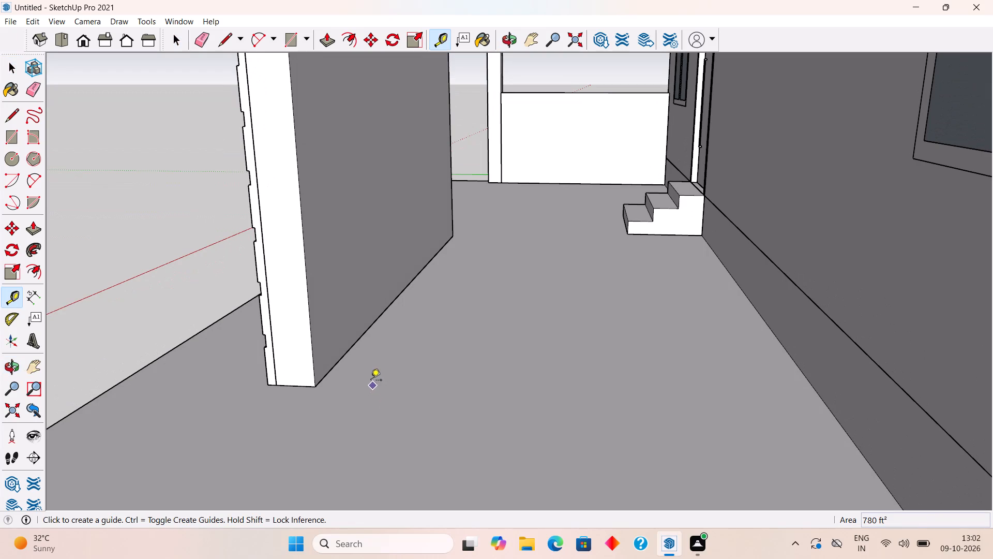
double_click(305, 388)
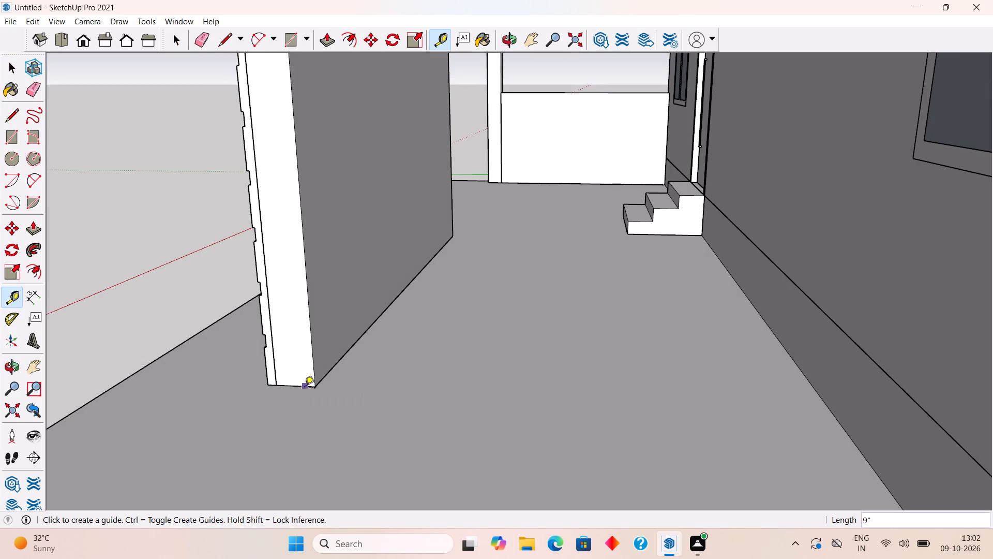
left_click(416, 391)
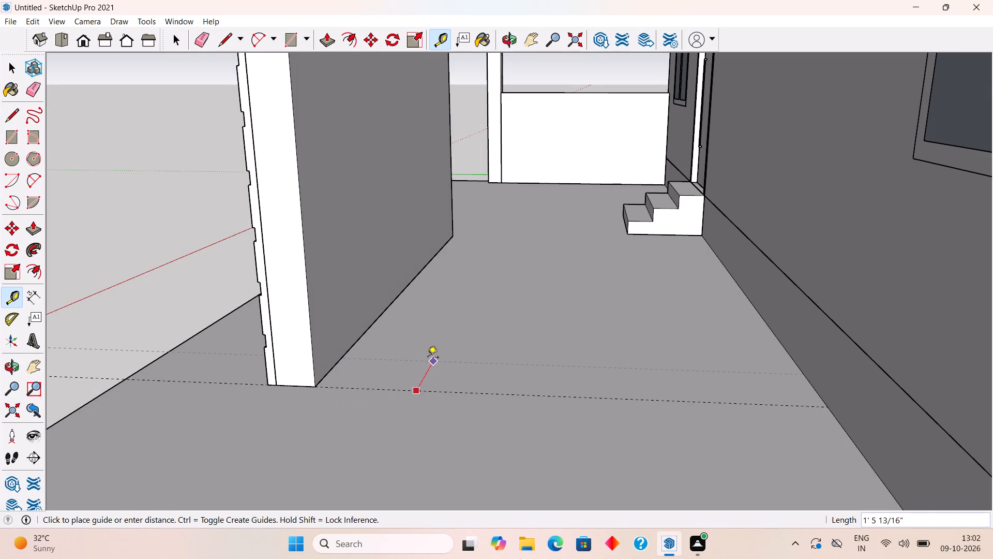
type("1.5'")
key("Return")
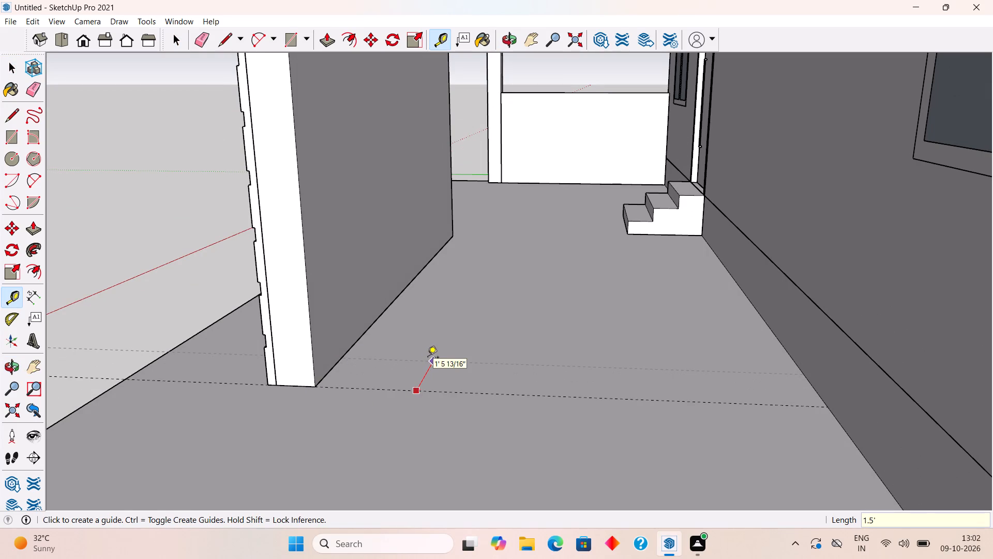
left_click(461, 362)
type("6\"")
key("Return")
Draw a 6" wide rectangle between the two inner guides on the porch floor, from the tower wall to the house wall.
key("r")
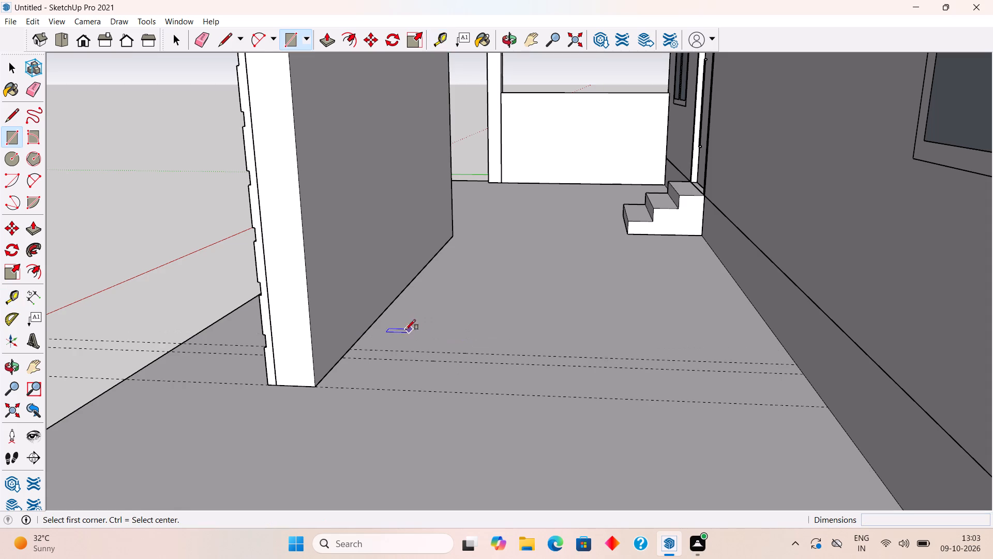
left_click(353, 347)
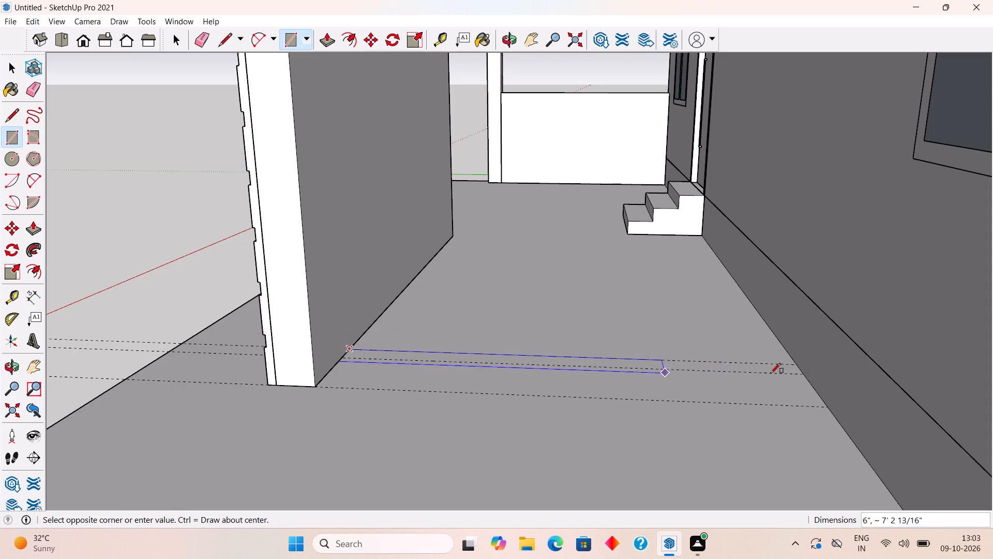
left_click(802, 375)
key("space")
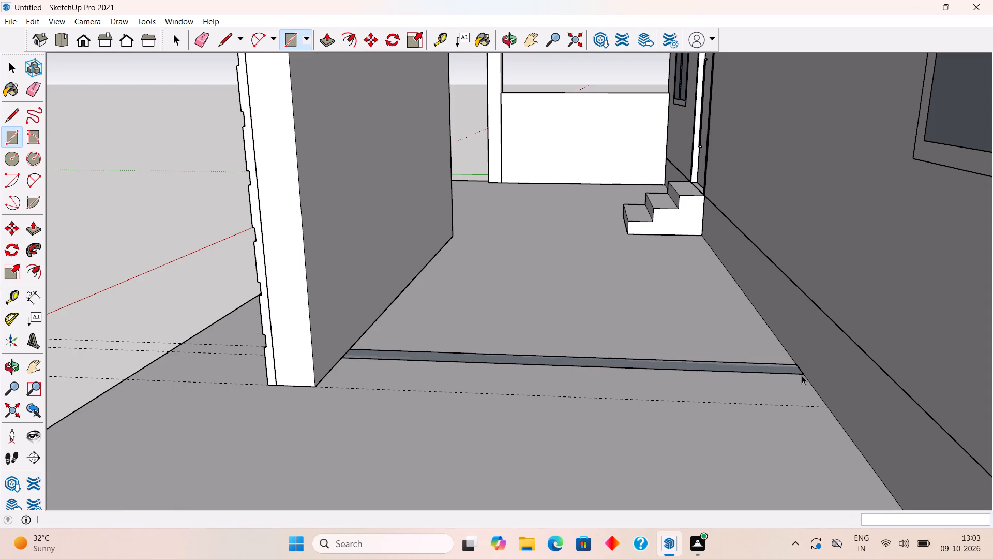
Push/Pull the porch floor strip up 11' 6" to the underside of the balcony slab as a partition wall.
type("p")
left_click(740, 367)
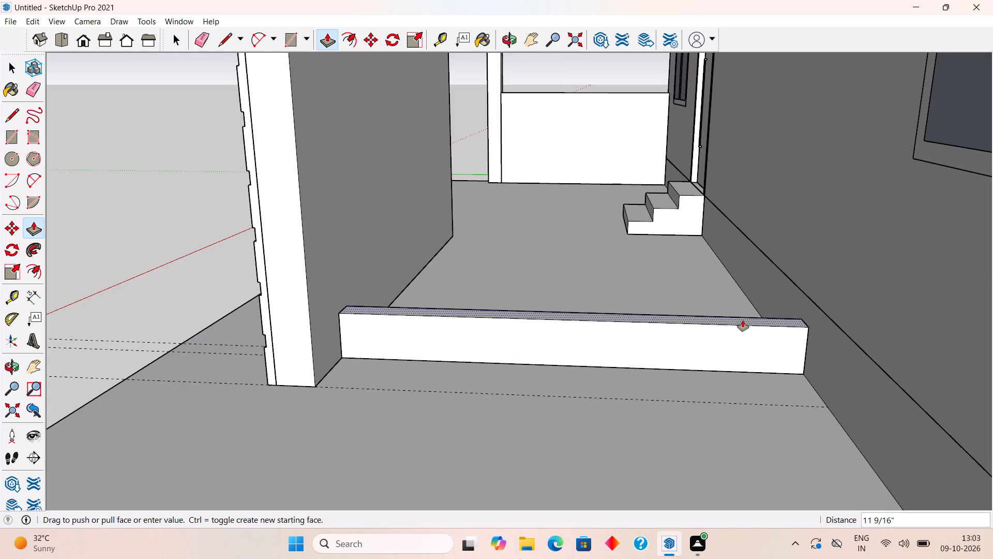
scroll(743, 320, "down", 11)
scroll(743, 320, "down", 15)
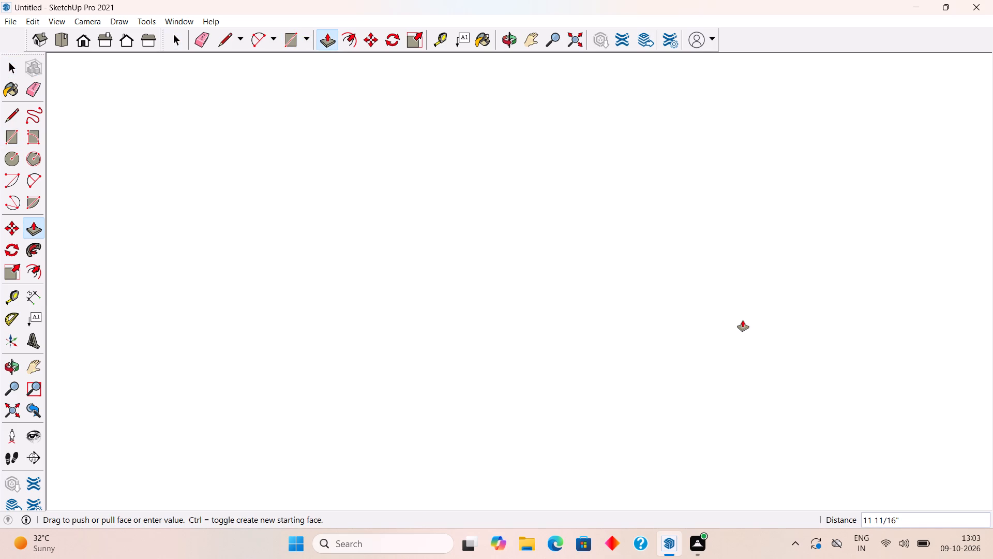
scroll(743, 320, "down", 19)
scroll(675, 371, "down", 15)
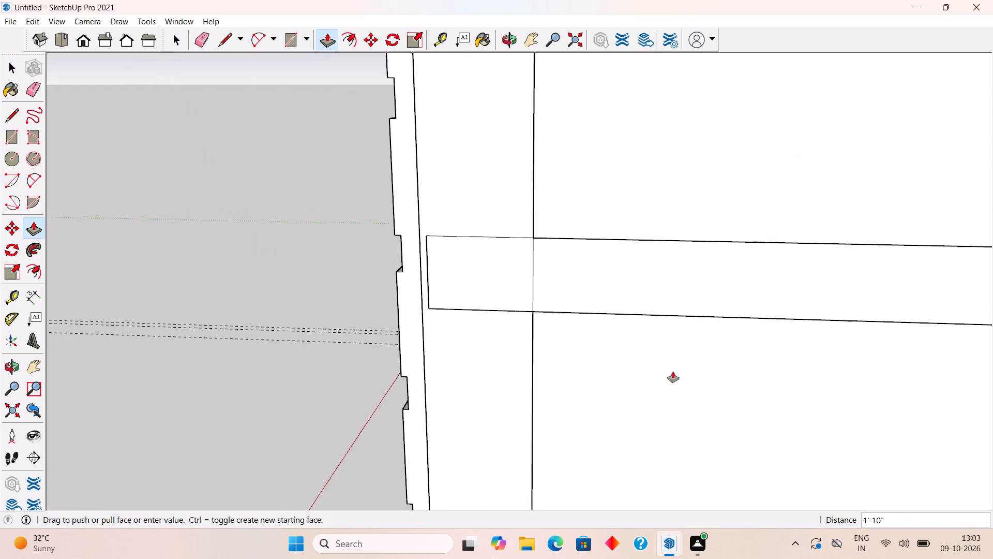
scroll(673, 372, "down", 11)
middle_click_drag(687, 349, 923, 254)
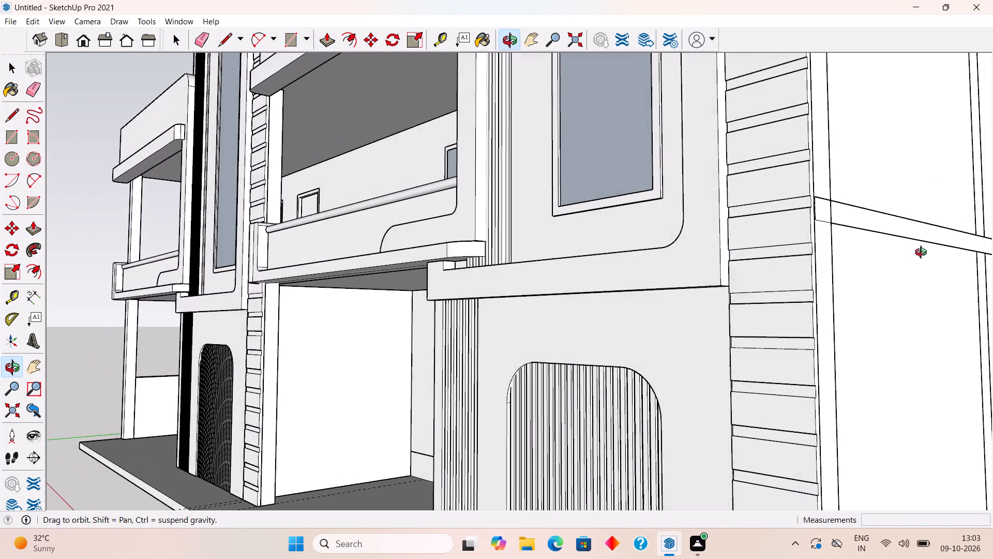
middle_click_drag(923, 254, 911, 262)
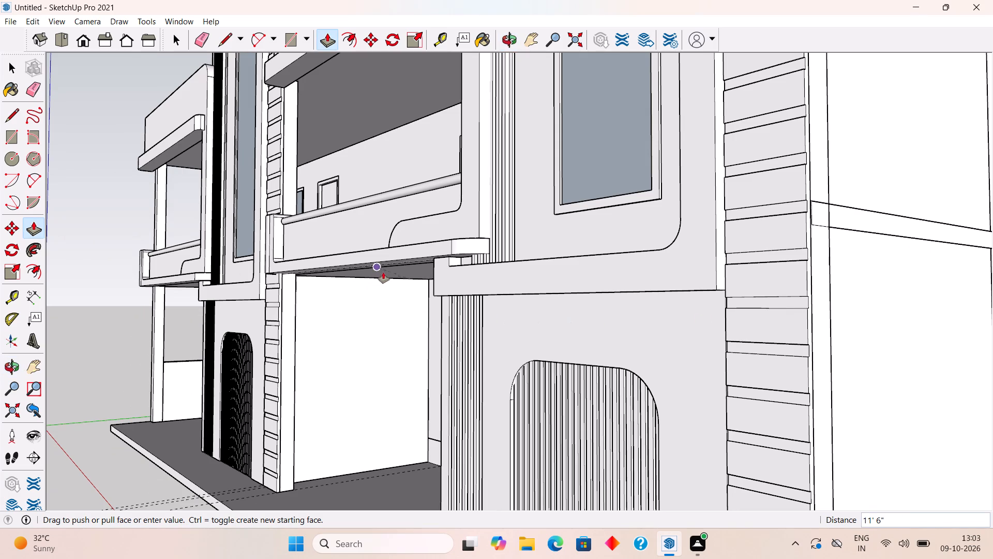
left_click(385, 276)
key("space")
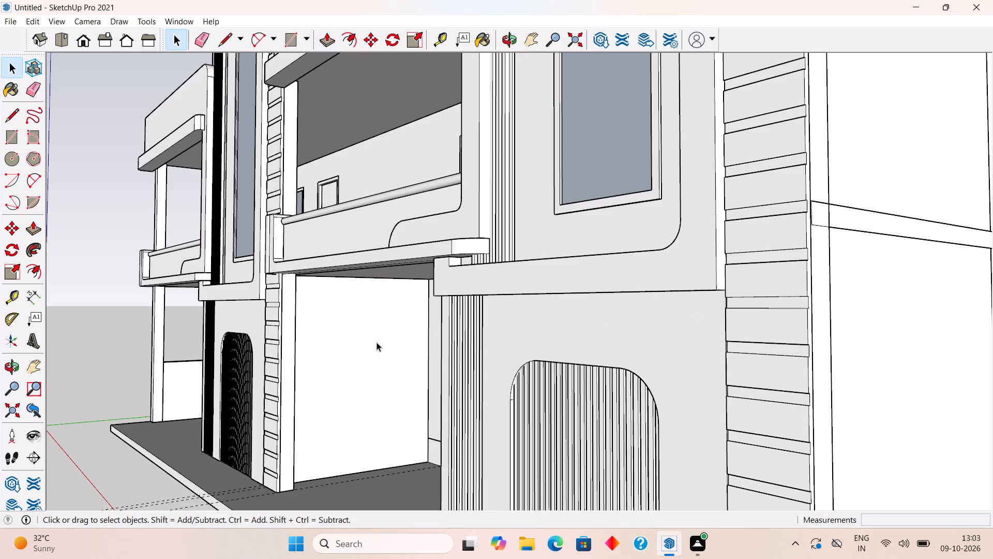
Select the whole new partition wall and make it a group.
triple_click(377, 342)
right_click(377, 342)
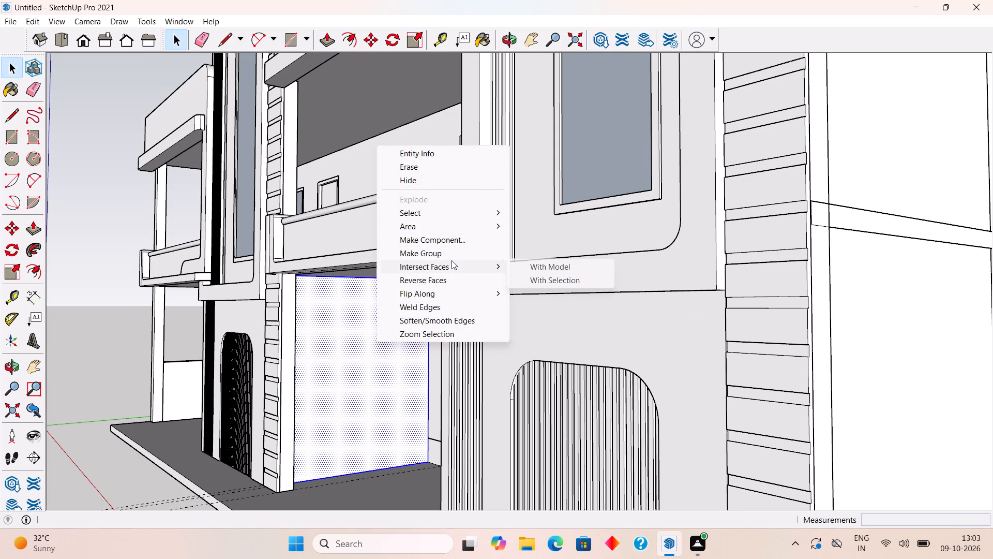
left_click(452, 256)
Examine the new partition wall between the two houses from the front and both sides.
middle_click_drag(373, 333, 581, 327)
scroll(581, 327, "down", 11)
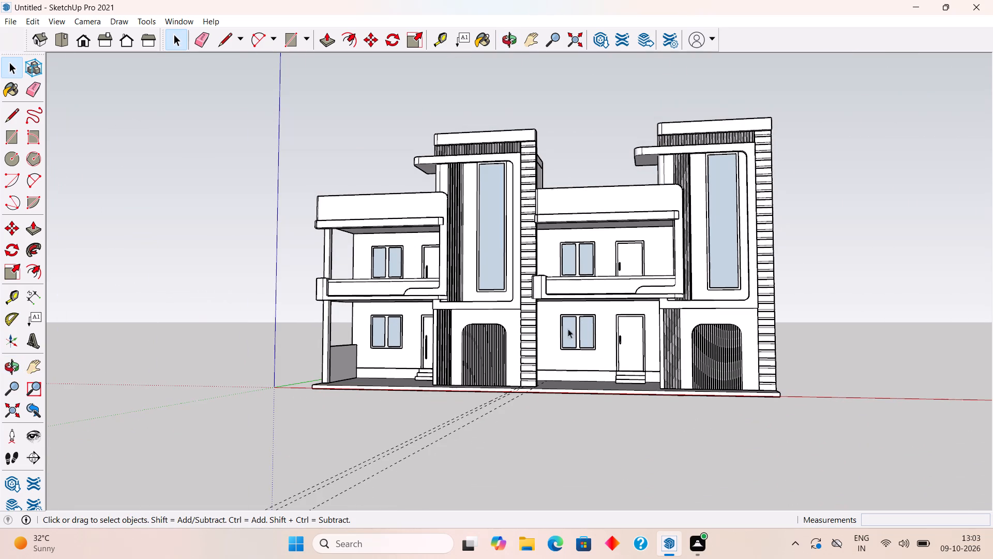
left_click(597, 431)
middle_click_drag(472, 353, 939, 394)
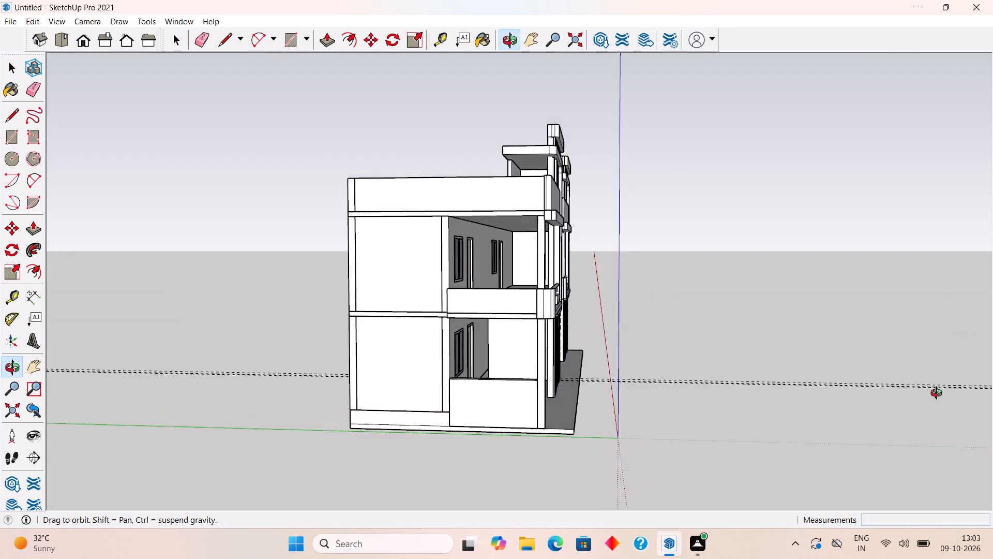
middle_click_drag(939, 394, 260, 450)
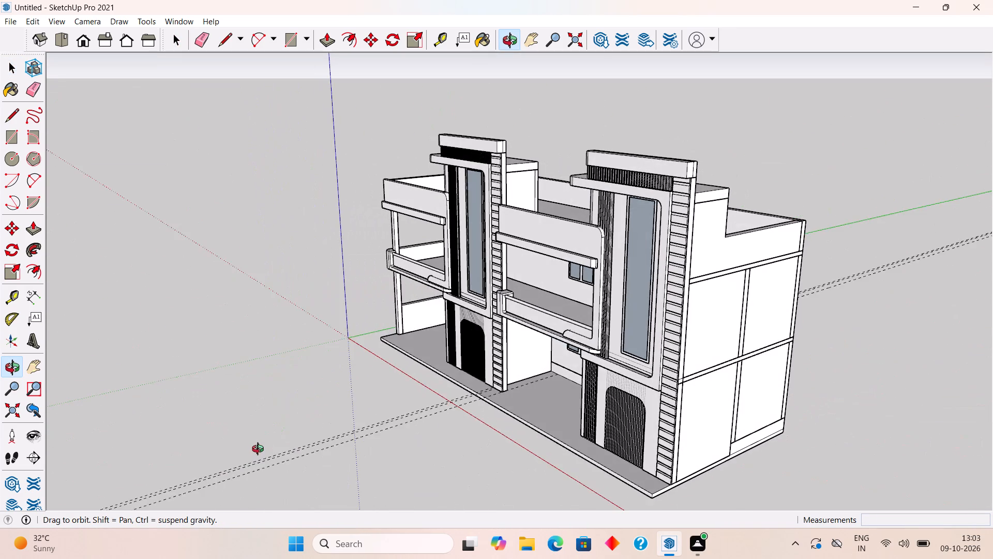
middle_click_drag(260, 450, 923, 405)
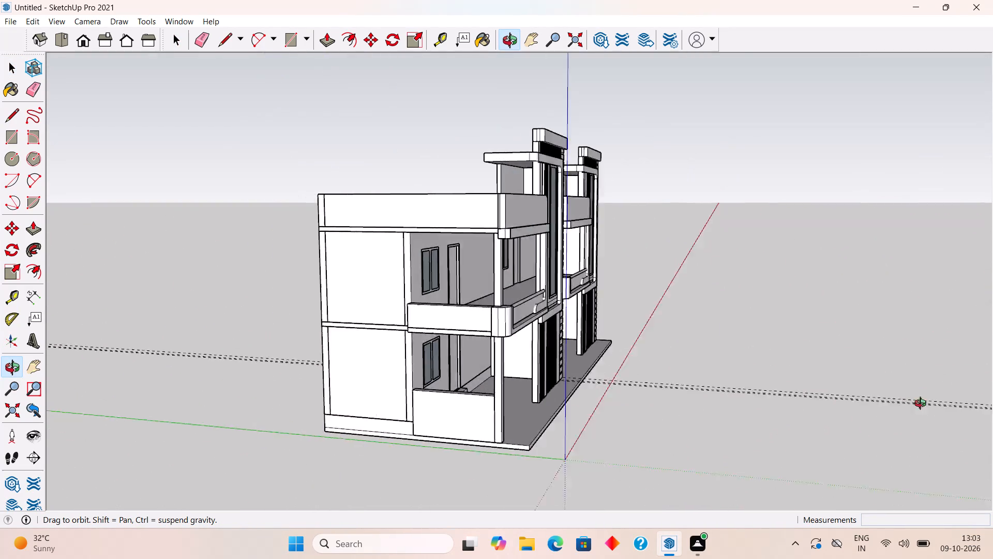
middle_click_drag(923, 405, 543, 444)
middle_click_drag(449, 413, 171, 419)
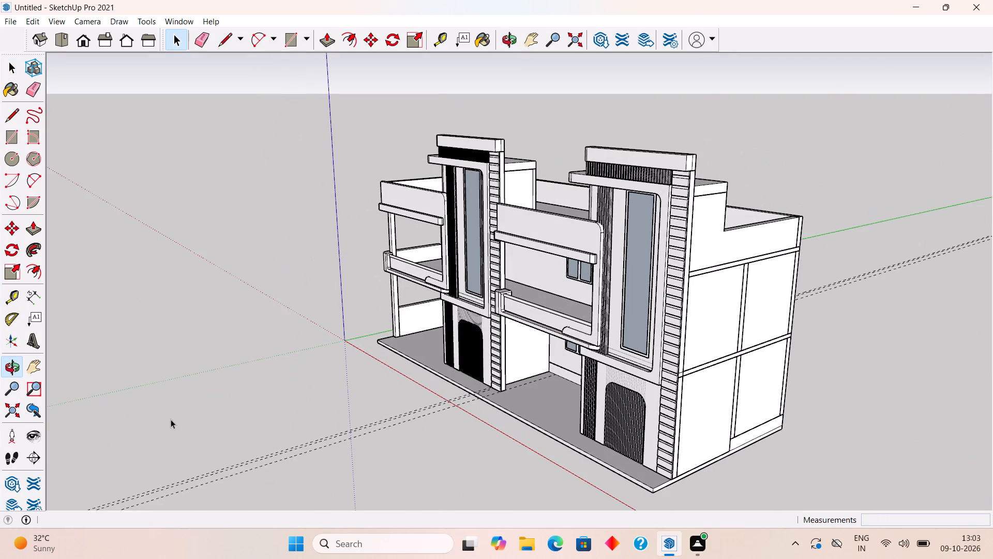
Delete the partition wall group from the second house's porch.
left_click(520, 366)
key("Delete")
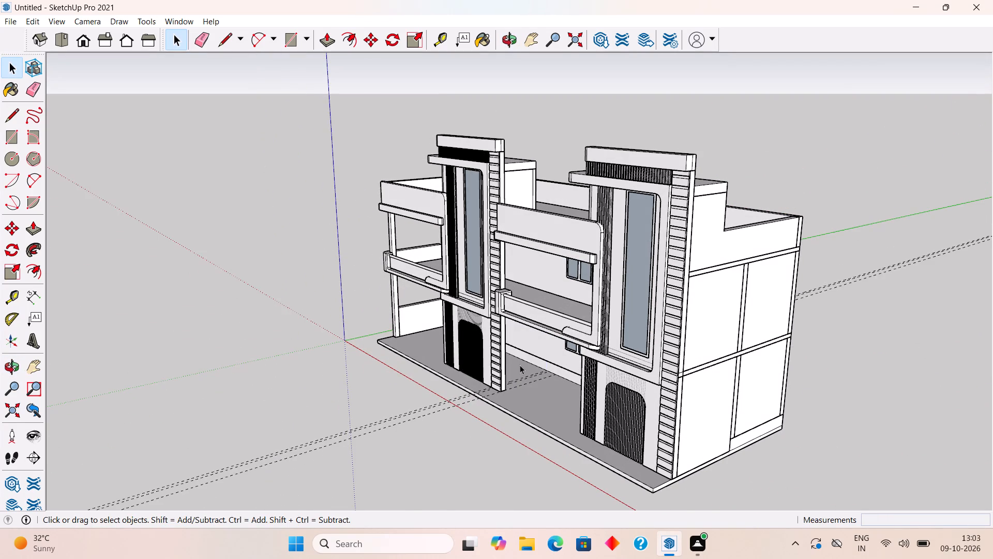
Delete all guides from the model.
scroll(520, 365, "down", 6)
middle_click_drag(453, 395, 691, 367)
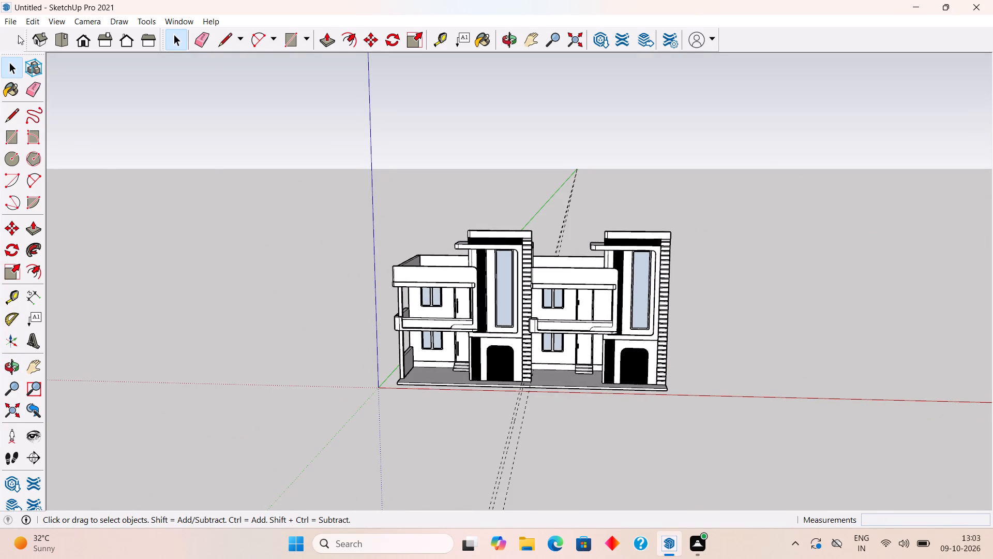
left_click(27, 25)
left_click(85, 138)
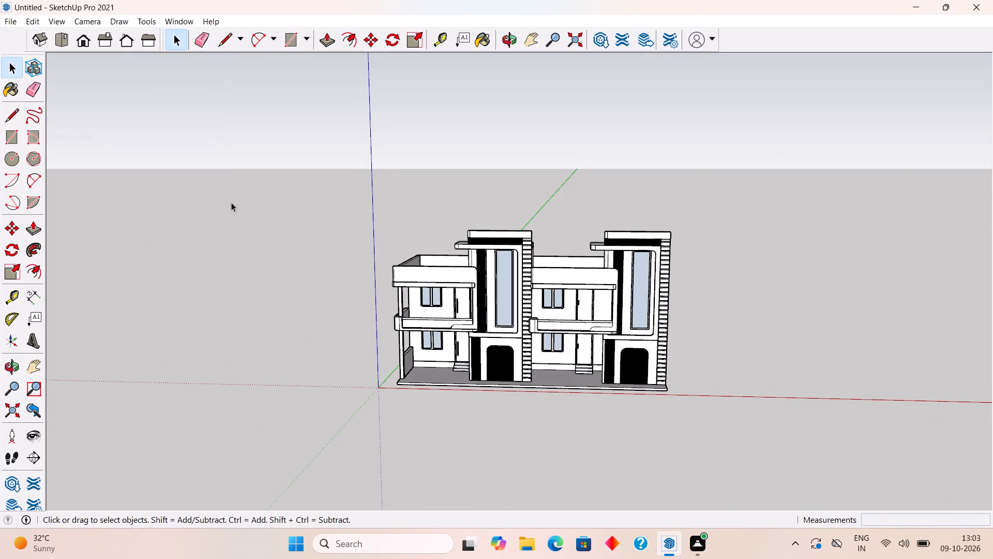
Review the porches, balconies and towers of both houses from the front.
middle_click_drag(401, 276, 446, 286)
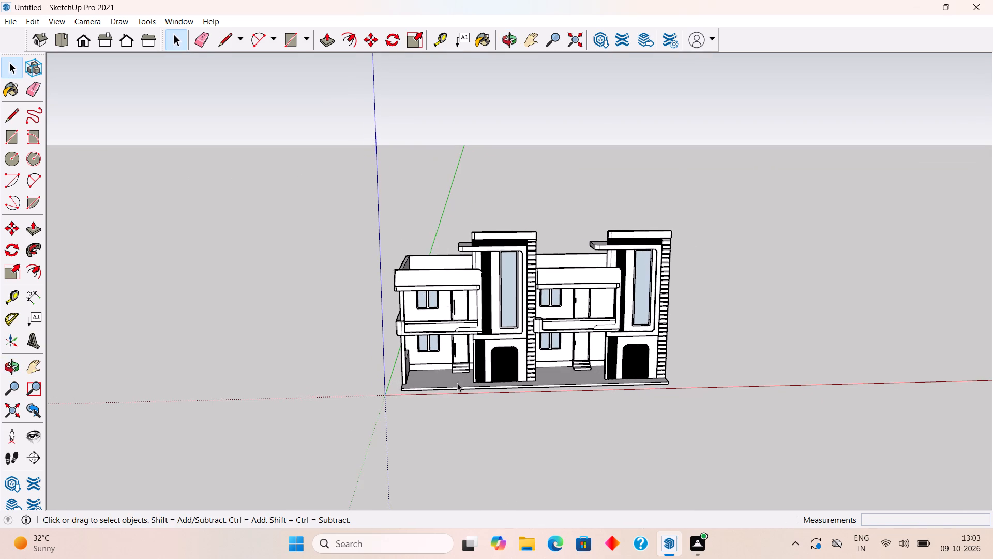
scroll(457, 383, "up", 9)
middle_click_drag(481, 344, 494, 382)
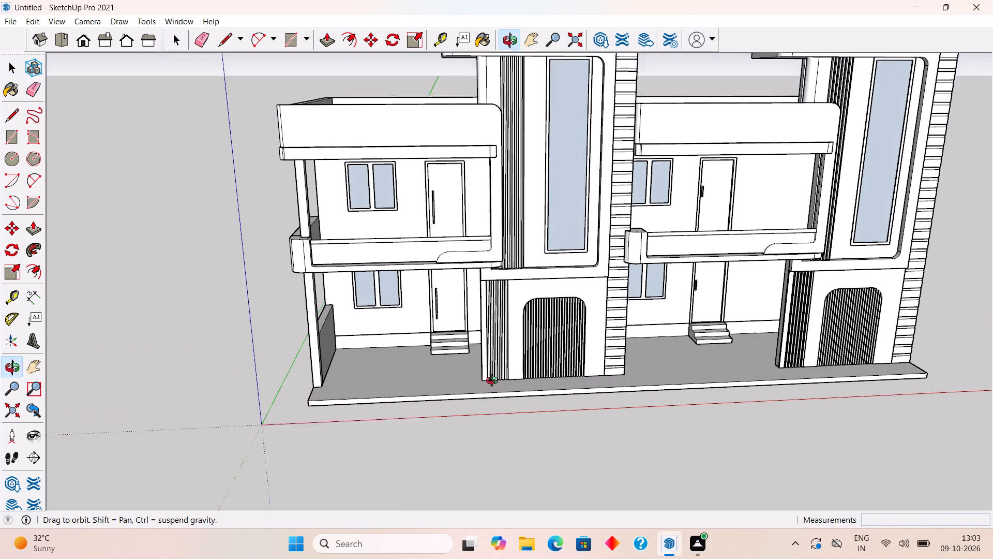
middle_click_drag(494, 382, 502, 447)
middle_click_drag(462, 342, 431, 261)
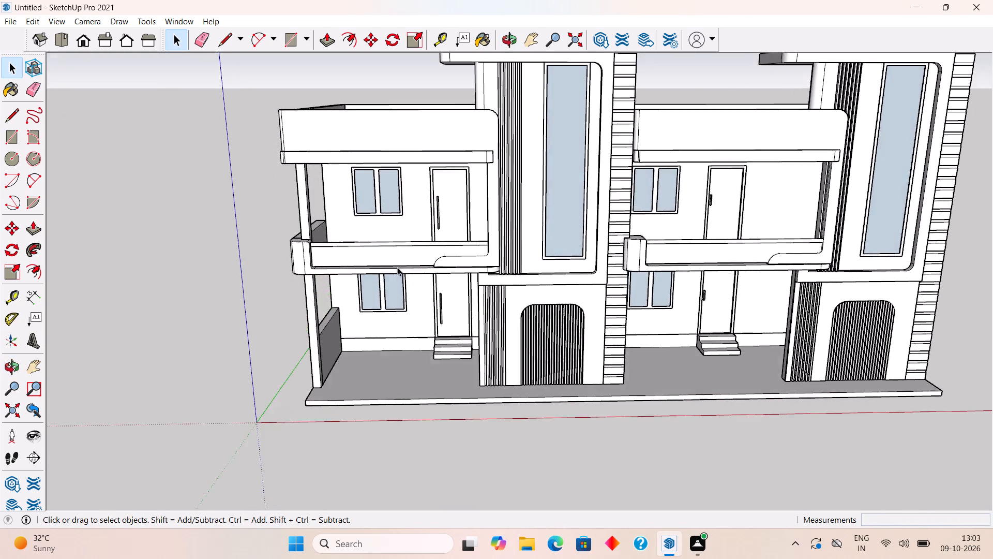
scroll(394, 270, "down", 5)
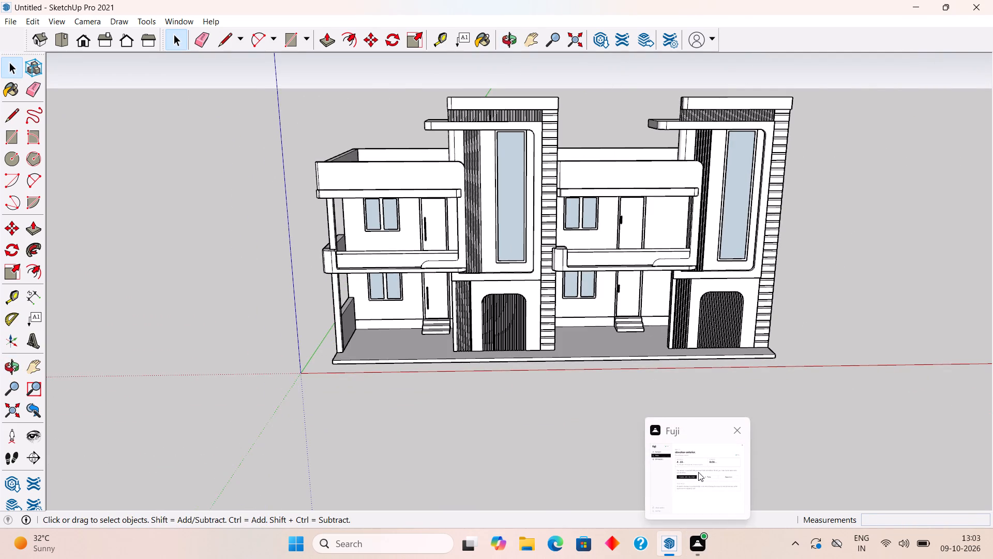
scroll(419, 418, "down", 5)
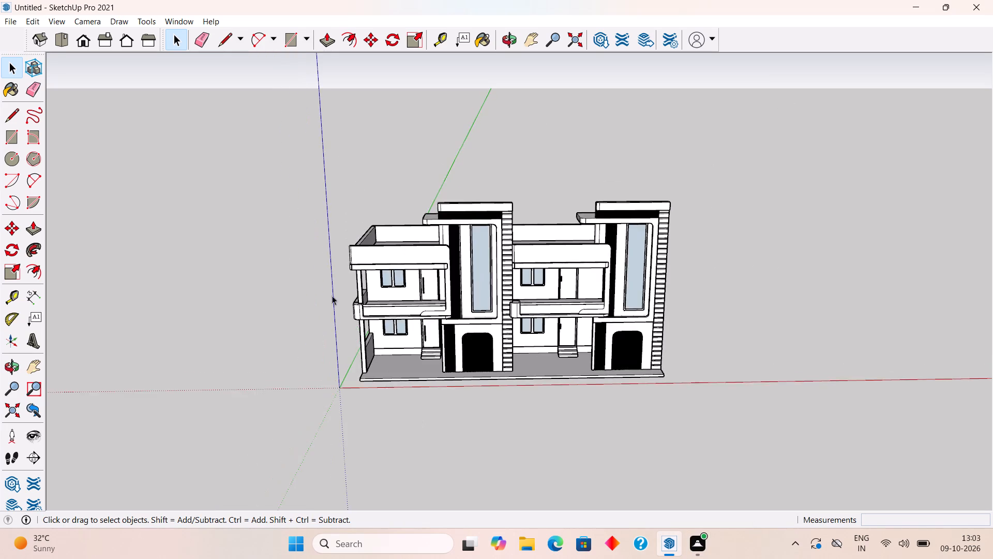
Examine both houses' rear walls, roof terrace, outer side wall and tower fronts from all around.
scroll(327, 293, "up", 5)
middle_click_drag(349, 297, 992, 418)
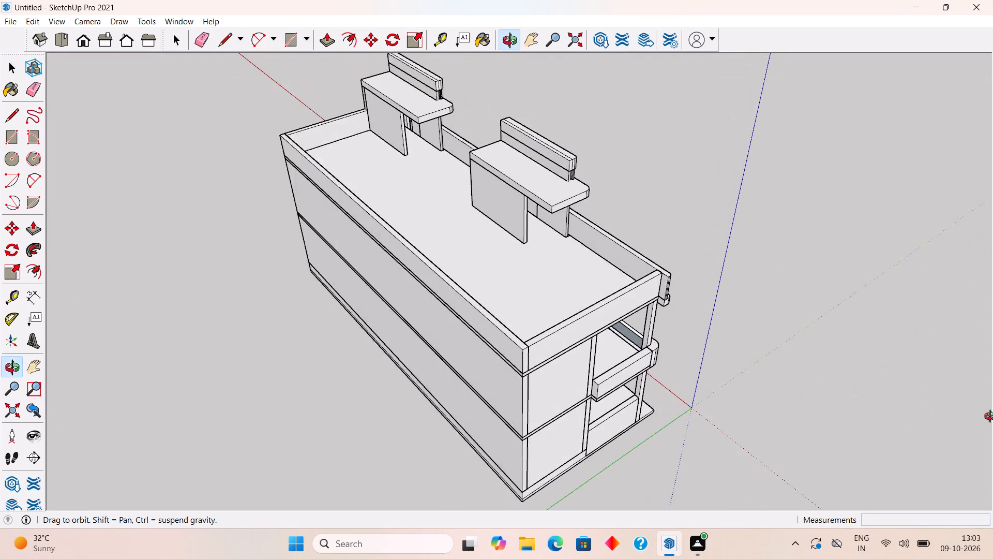
middle_click_drag(992, 418, 198, 241)
scroll(198, 241, "down", 8)
scroll(575, 324, "up", 5)
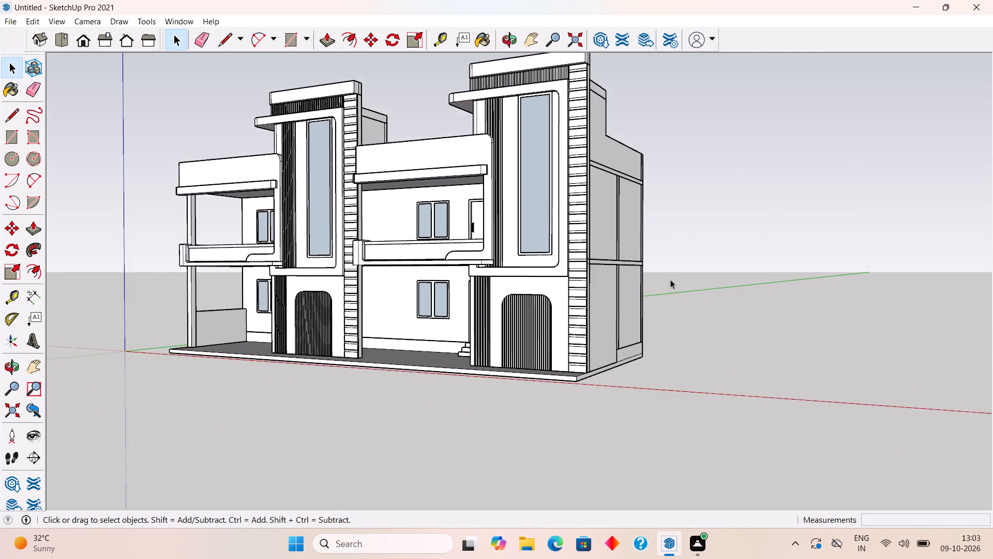
middle_click_drag(654, 271, 519, 444)
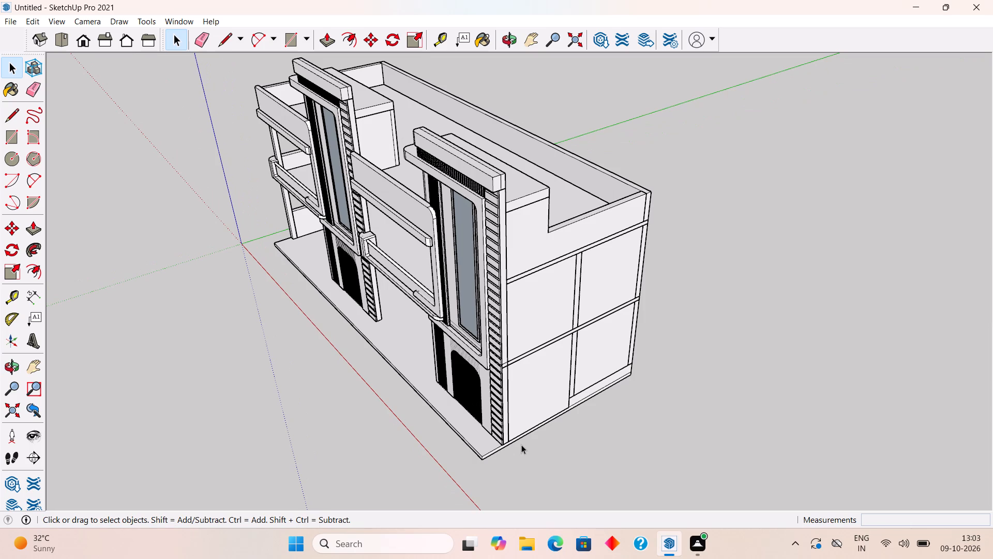
scroll(499, 457, "down", 6)
middle_click_drag(432, 414, 592, 333)
scroll(593, 333, "up", 4)
scroll(547, 358, "up", 2)
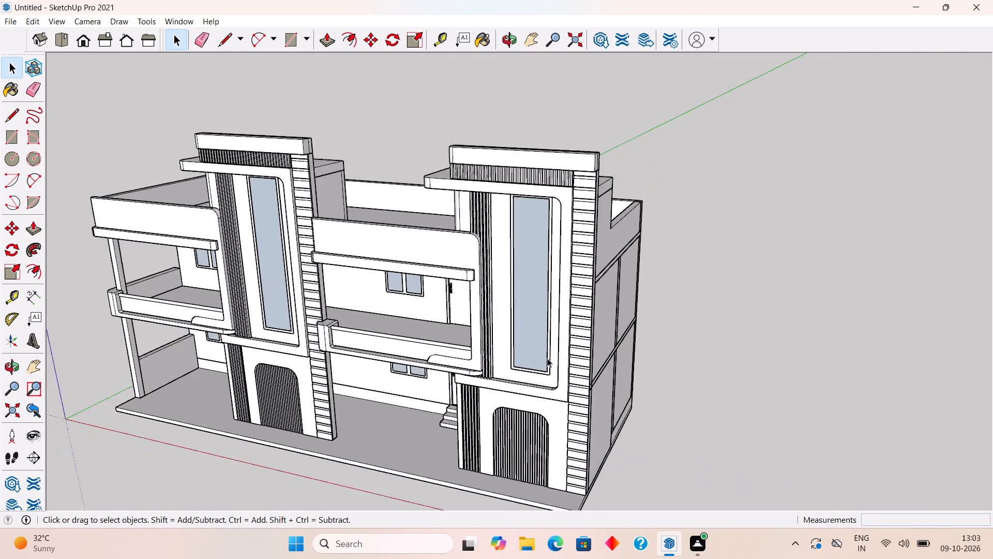
scroll(547, 358, "up", 2)
middle_click(525, 315)
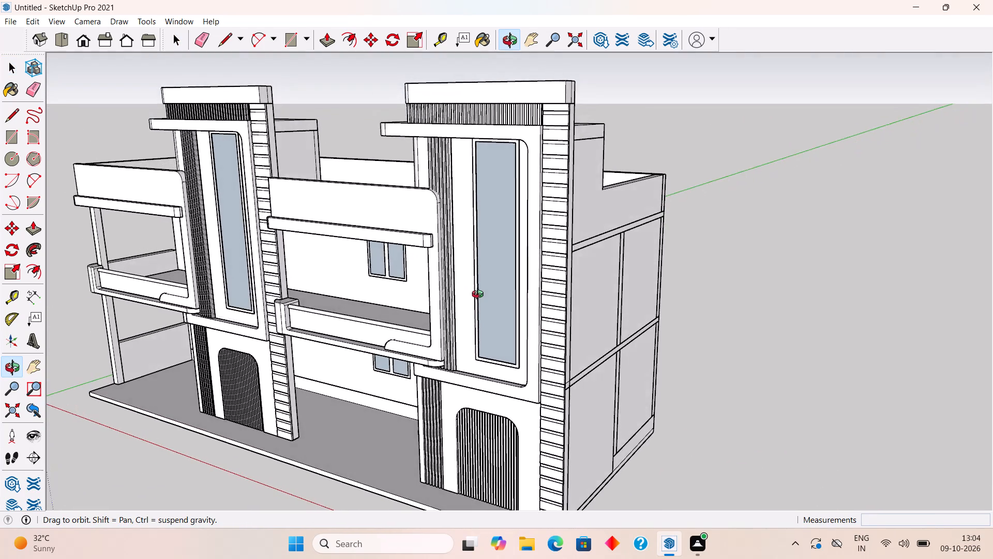
Review the overall front elevation and the first house's open porch and balcony side.
scroll(528, 318, "down", 7)
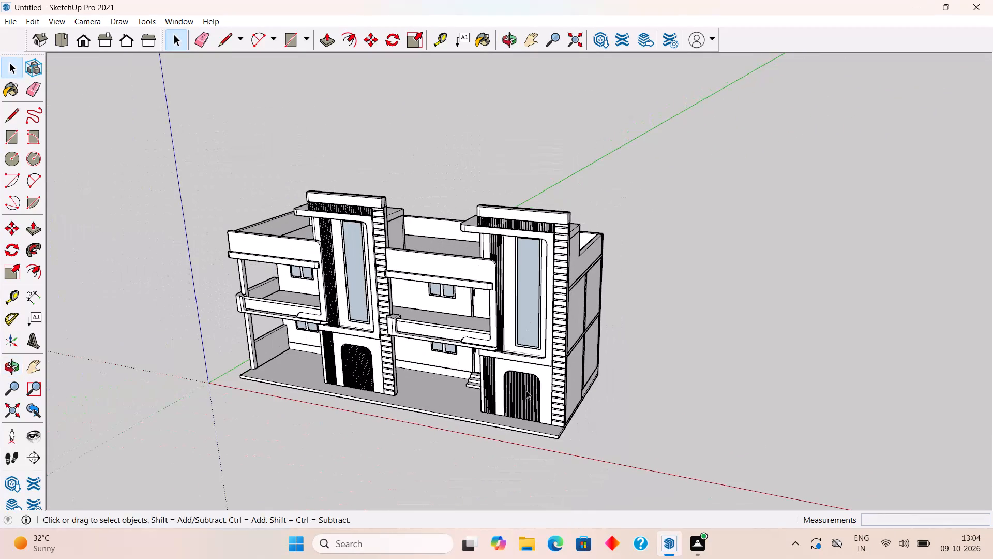
middle_click_drag(554, 390, 697, 342)
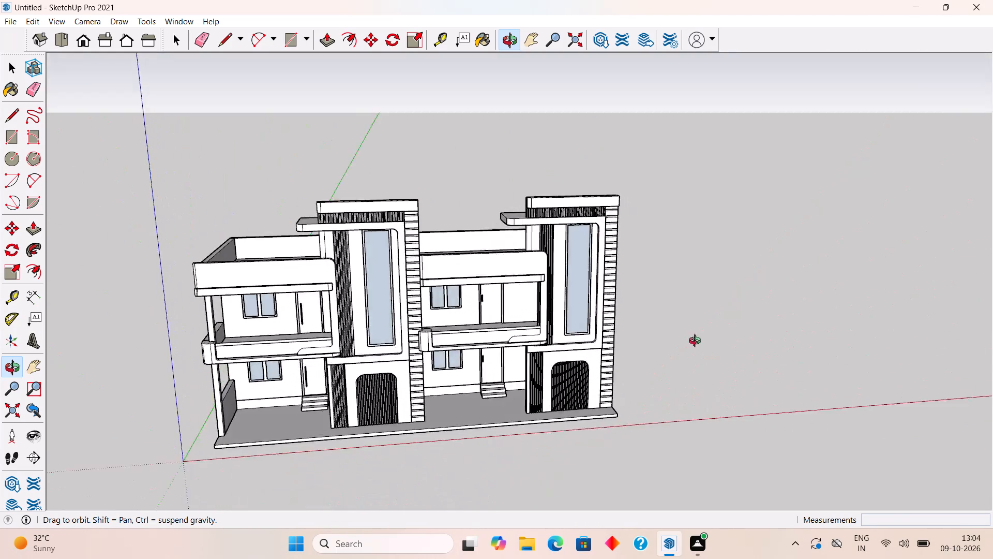
middle_click_drag(697, 342, 630, 389)
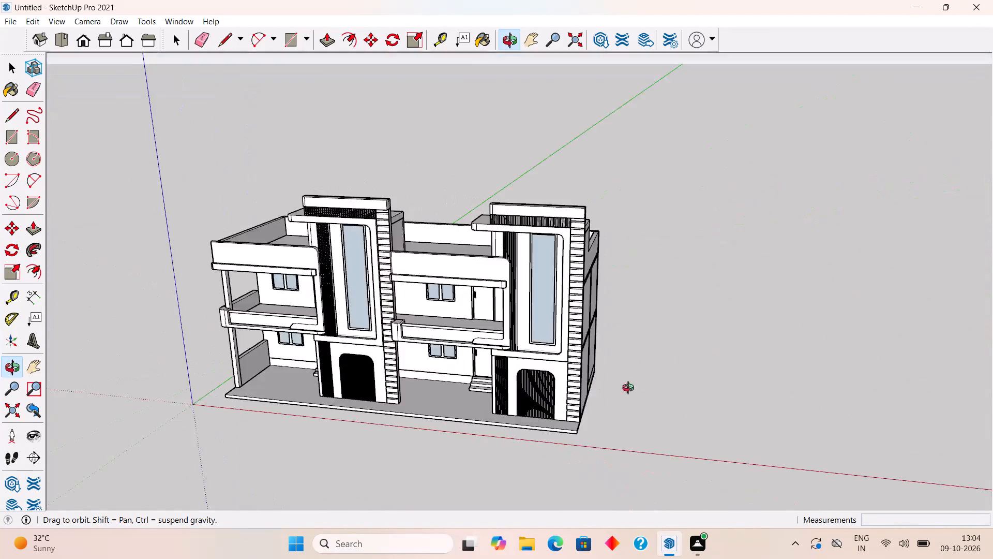
middle_click_drag(630, 389, 658, 367)
scroll(658, 367, "down", 3)
scroll(113, 429, "up", 6)
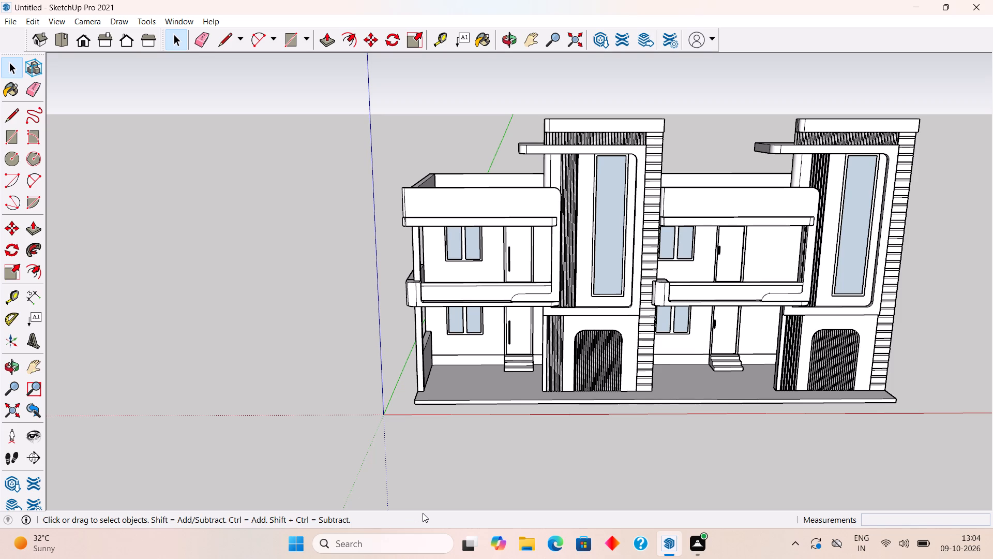
middle_click_drag(643, 468, 978, 436)
middle_click_drag(978, 436, 980, 429)
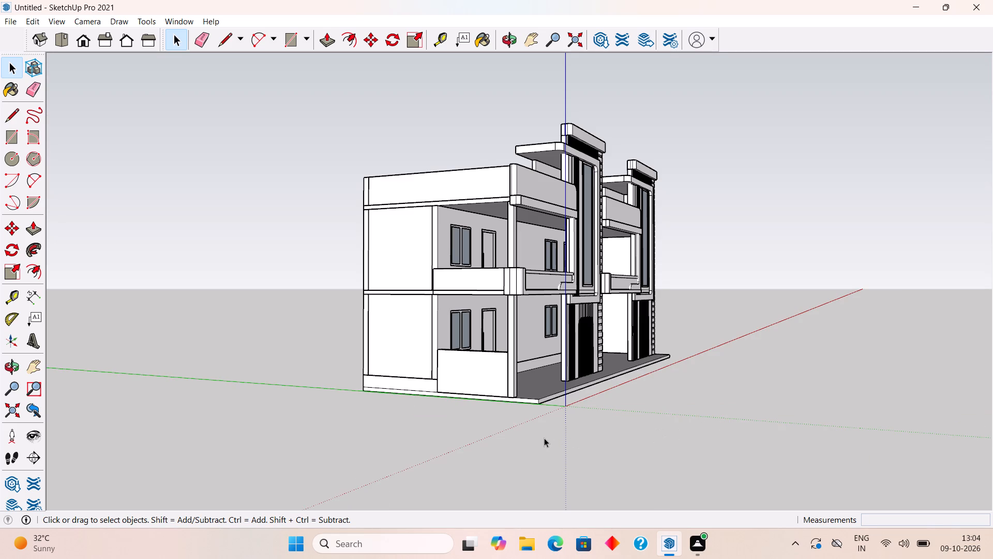
middle_click_drag(618, 438, 389, 448)
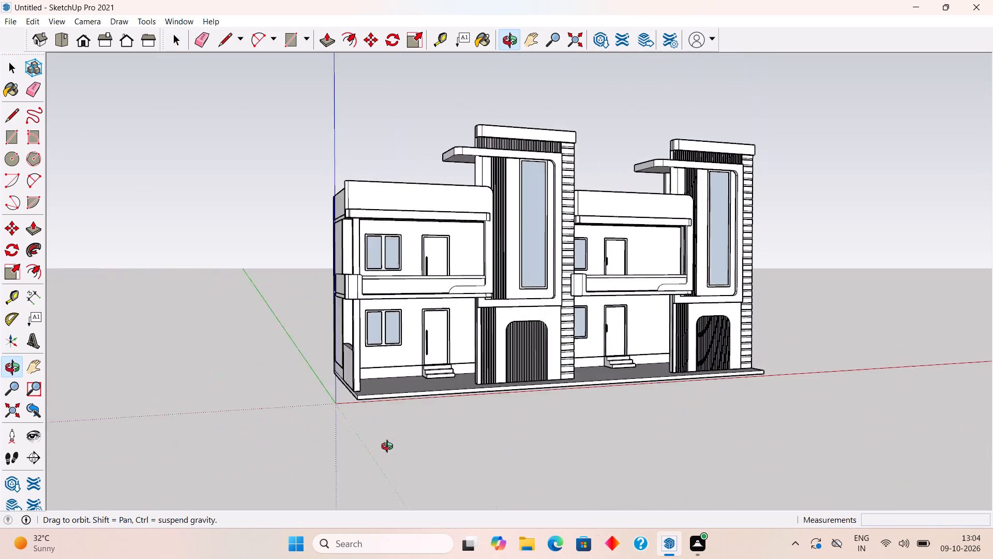
middle_click_drag(389, 448, 246, 455)
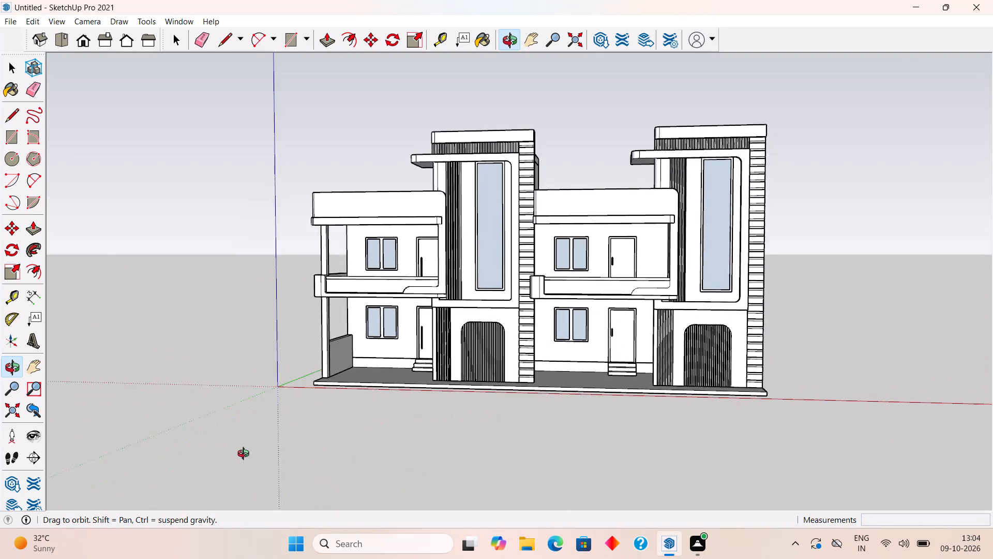
middle_click_drag(246, 455, 247, 470)
scroll(247, 470, "up", 1)
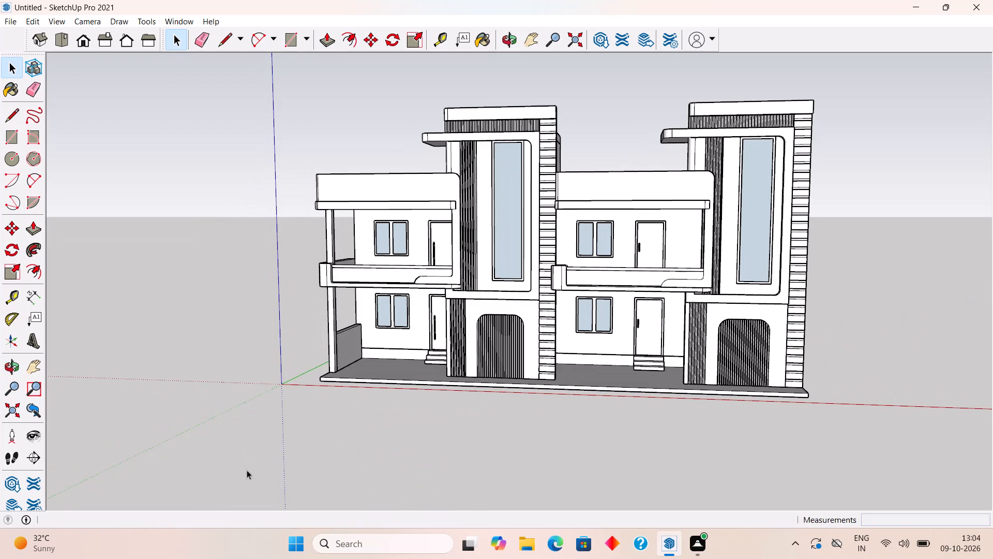
Hide the railing panel group on the first house's upper balcony.
scroll(248, 466, "down", 3)
middle_click_drag(390, 407, 457, 521)
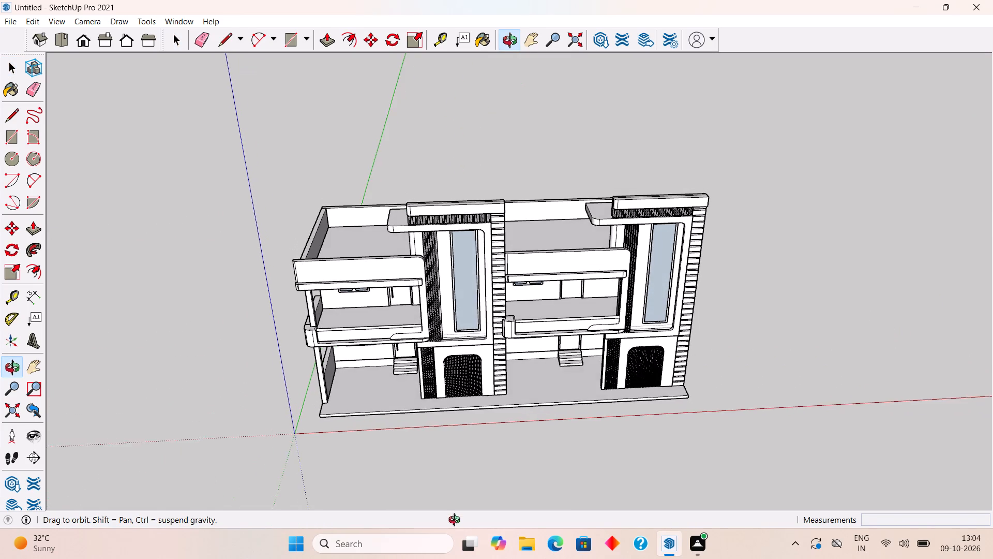
middle_click_drag(457, 521, 461, 520)
scroll(461, 512, "up", 1)
middle_click_drag(437, 378, 524, 415)
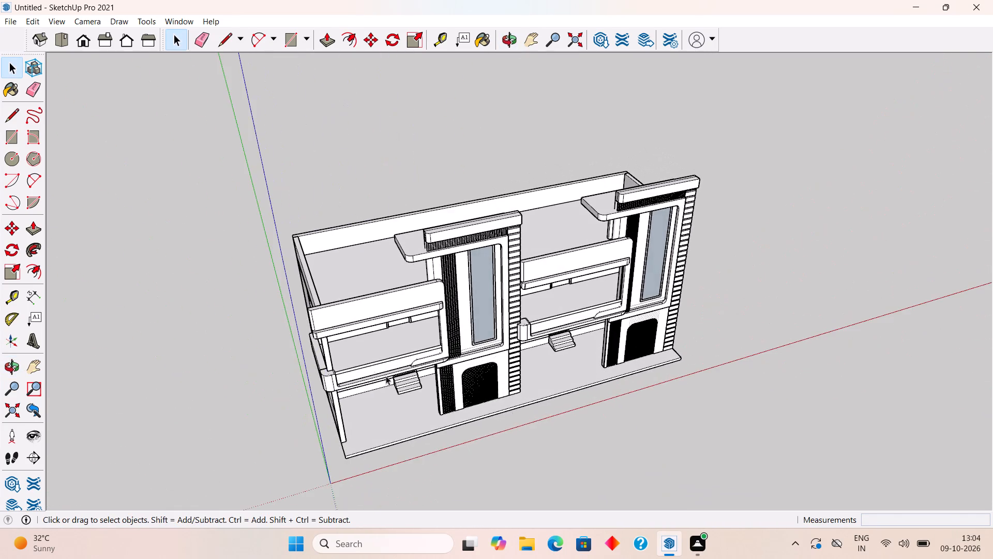
scroll(355, 363, "up", 4)
left_click(383, 373)
scroll(383, 373, "up", 8)
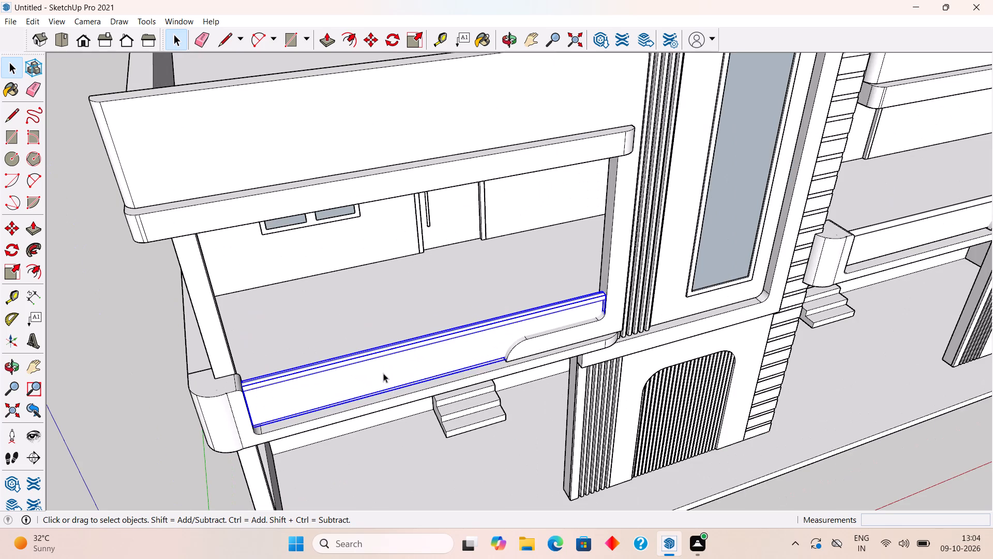
right_click(383, 373)
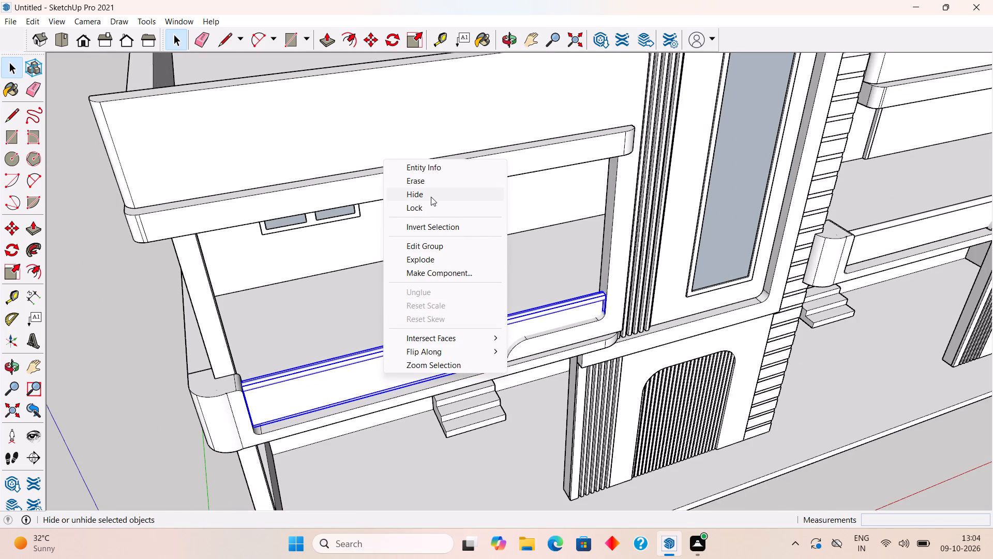
left_click(431, 197)
Hide the curved frame group that surrounds the first house's upper balcony opening.
left_click(584, 326)
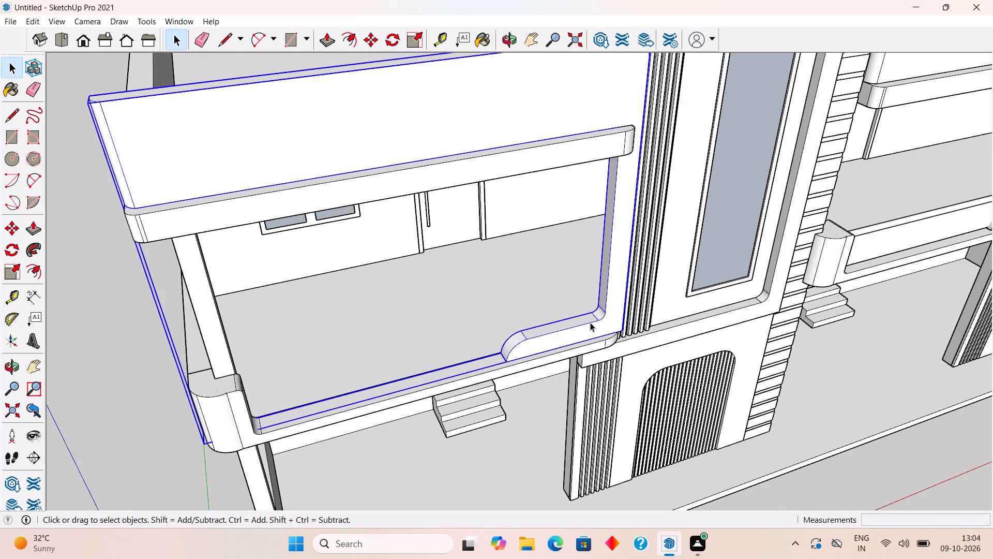
right_click(590, 322)
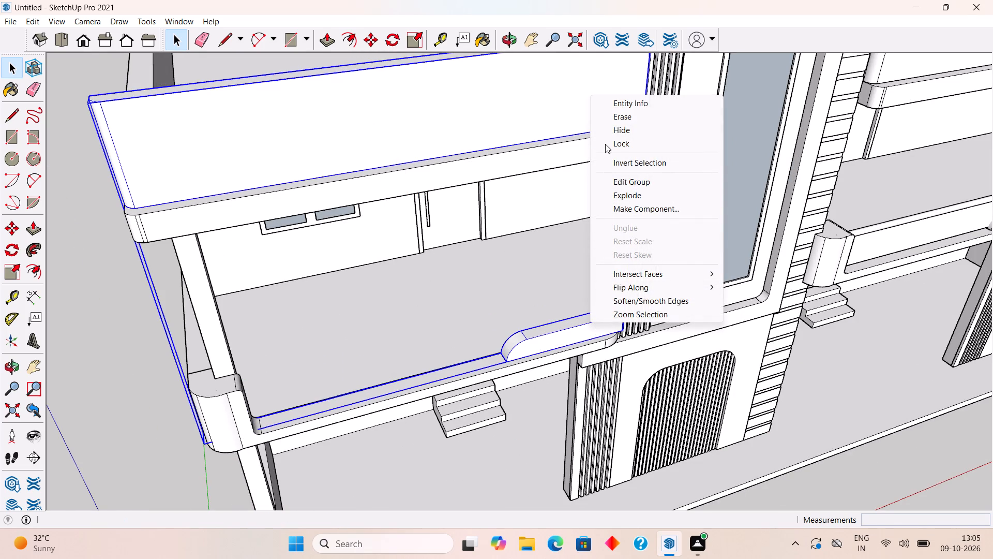
left_click(615, 128)
Draw a rectangle about 2 11/16" by 5 3/8" on the first house's balcony floor, beside the fluted tower band.
scroll(571, 361, "up", 1)
middle_click_drag(565, 365, 514, 412)
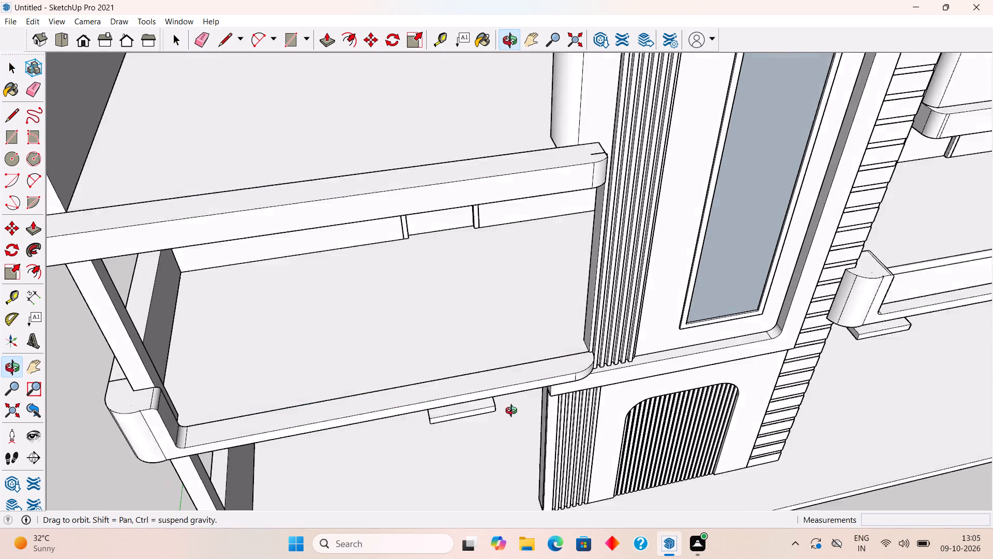
middle_click_drag(514, 412, 502, 427)
scroll(501, 428, "up", 1)
middle_click_drag(518, 365, 523, 406)
scroll(542, 378, "up", 4)
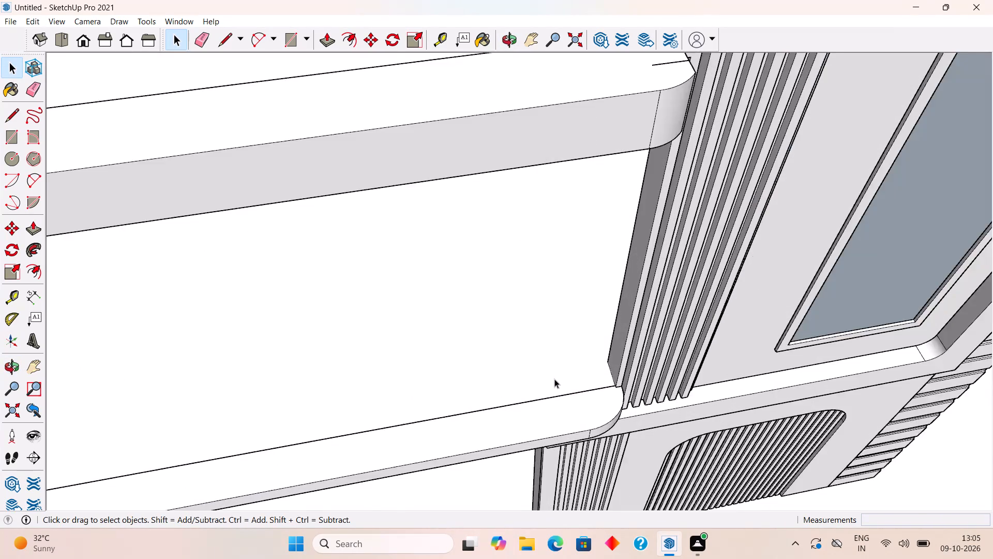
scroll(554, 379, "up", 3)
middle_click_drag(562, 402, 560, 445)
scroll(561, 440, "up", 3)
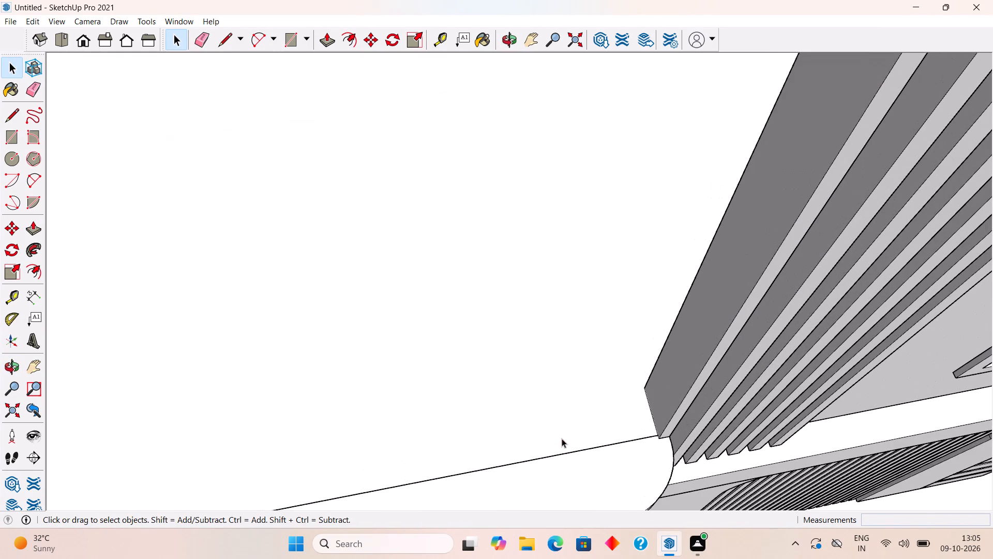
key("r")
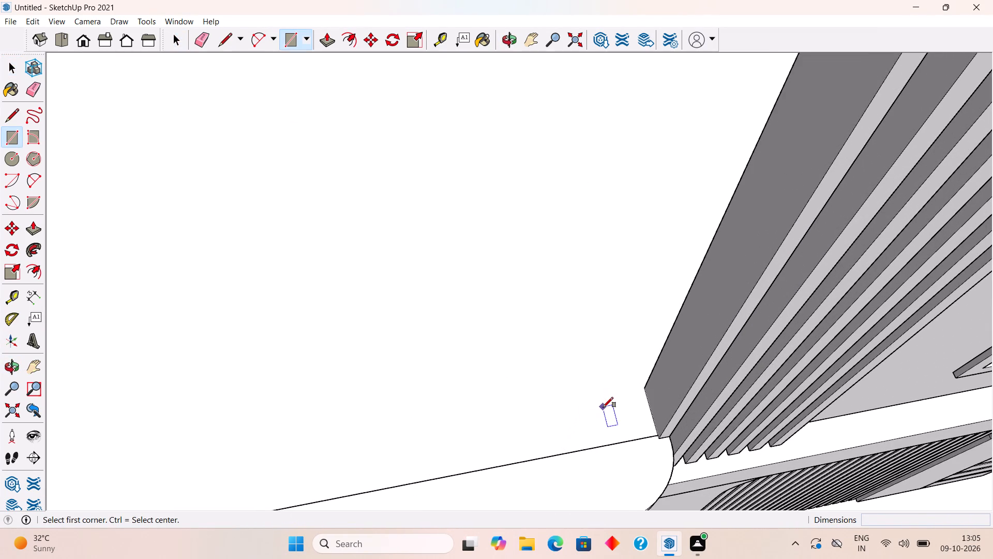
left_click(609, 407)
left_click(632, 435)
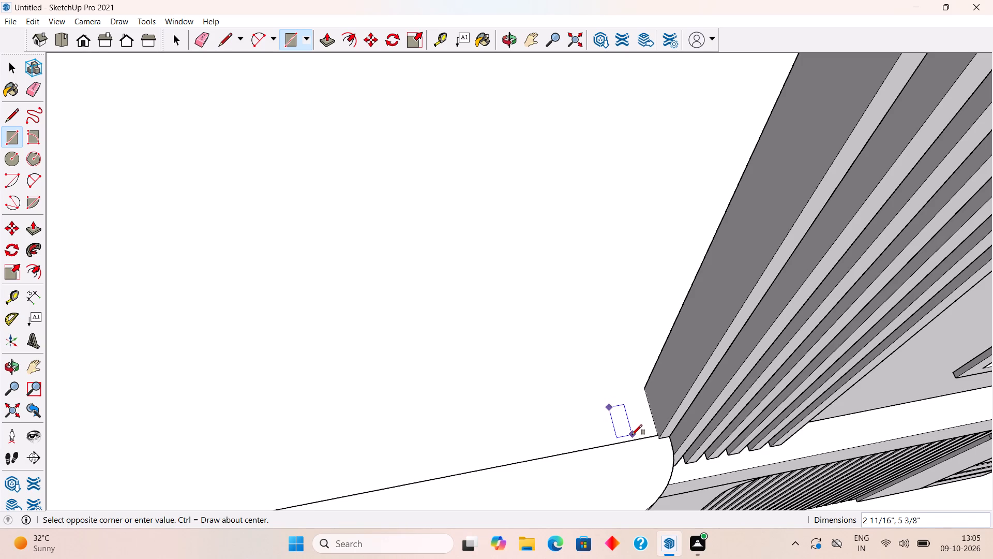
Push/Pull the rectangle up about 9' 6" to the underside of the beam above and group the resulting slat.
key("p")
left_click(628, 424)
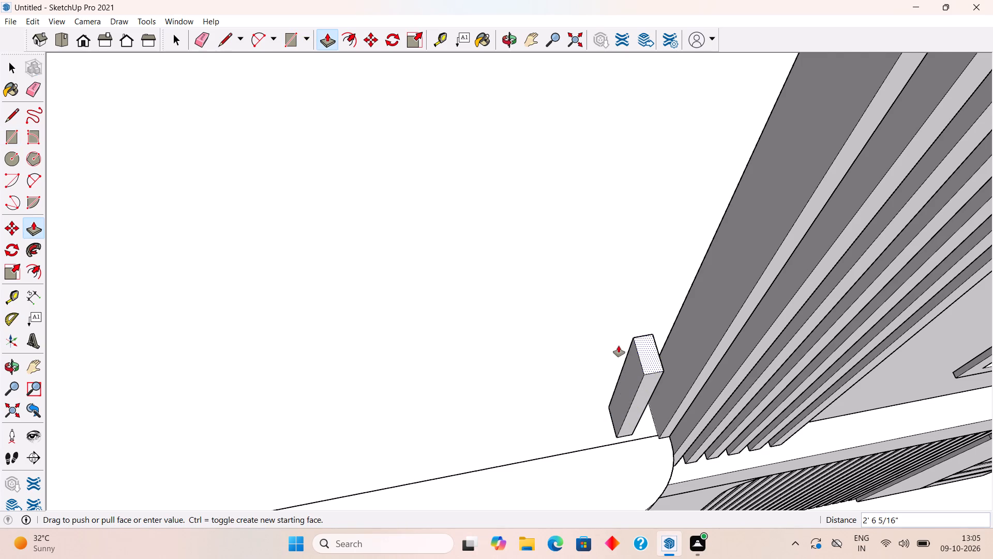
scroll(619, 346, "down", 10)
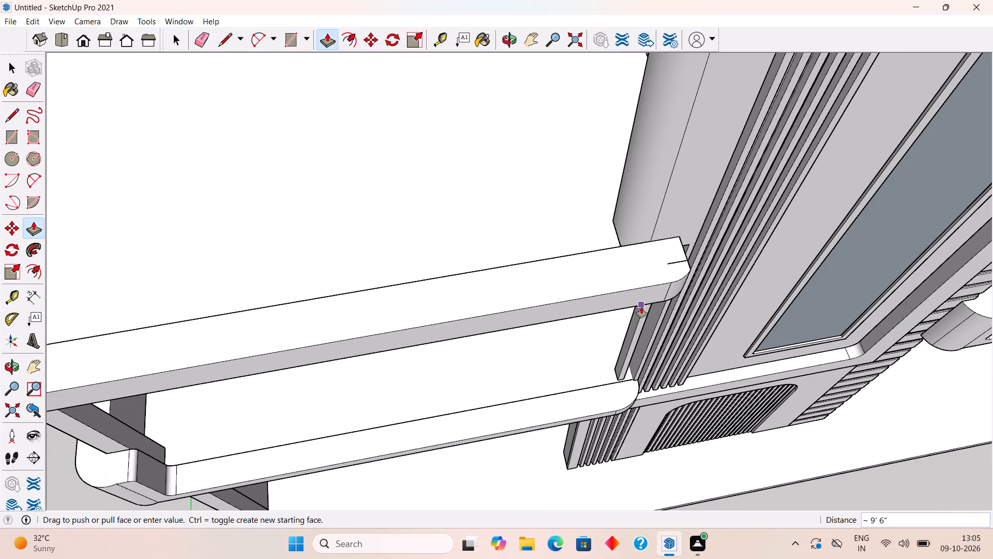
left_click(641, 307)
key("space")
triple_click(638, 332)
right_click(638, 332)
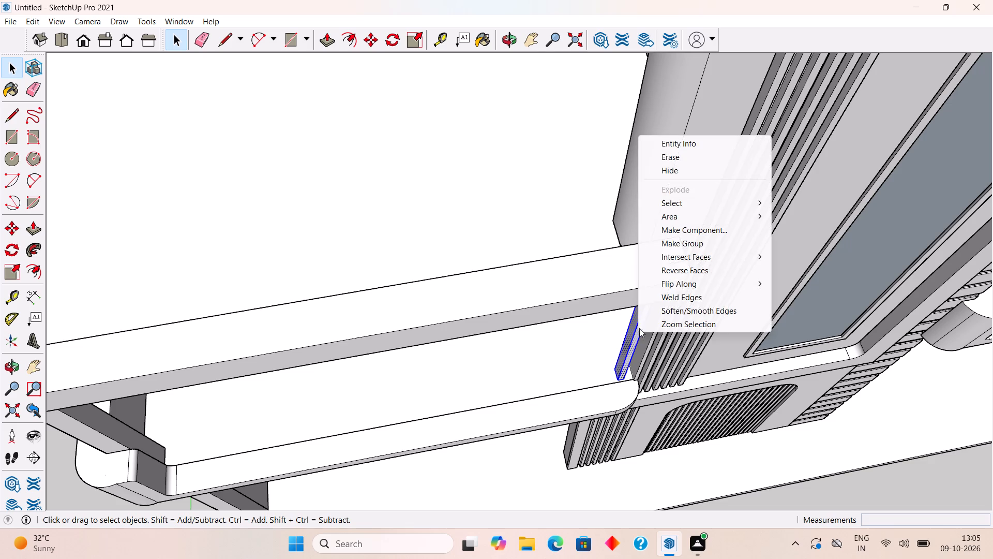
left_click(674, 241)
Copy the slat group 6" along the red axis, away from the fluted tower band.
scroll(637, 347, "up", 2)
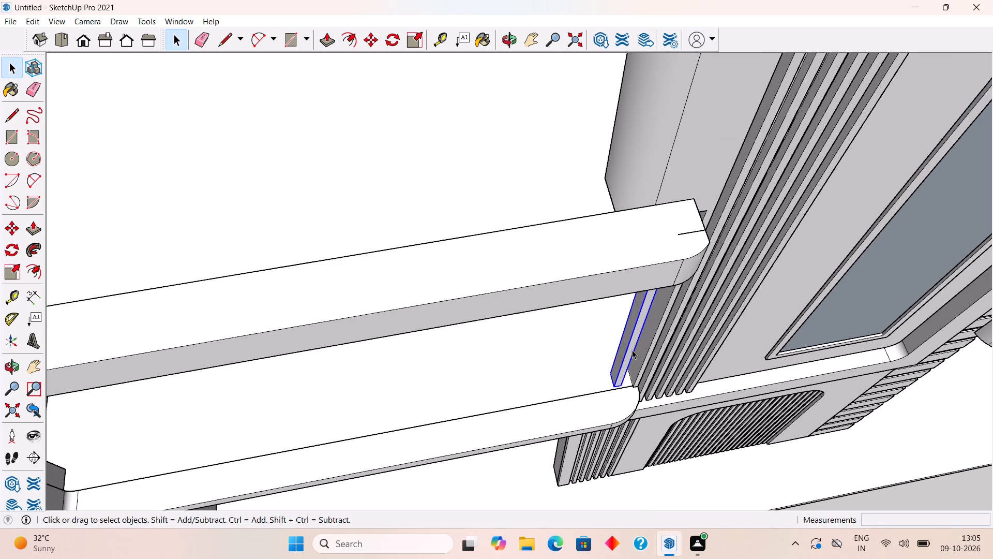
key("m")
left_click(632, 350)
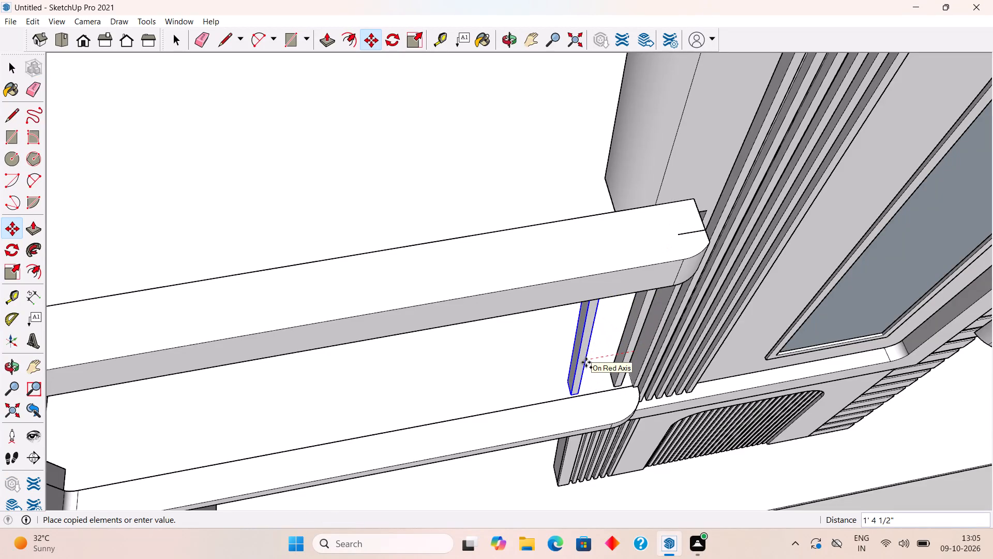
type("6\"")
key("Return")
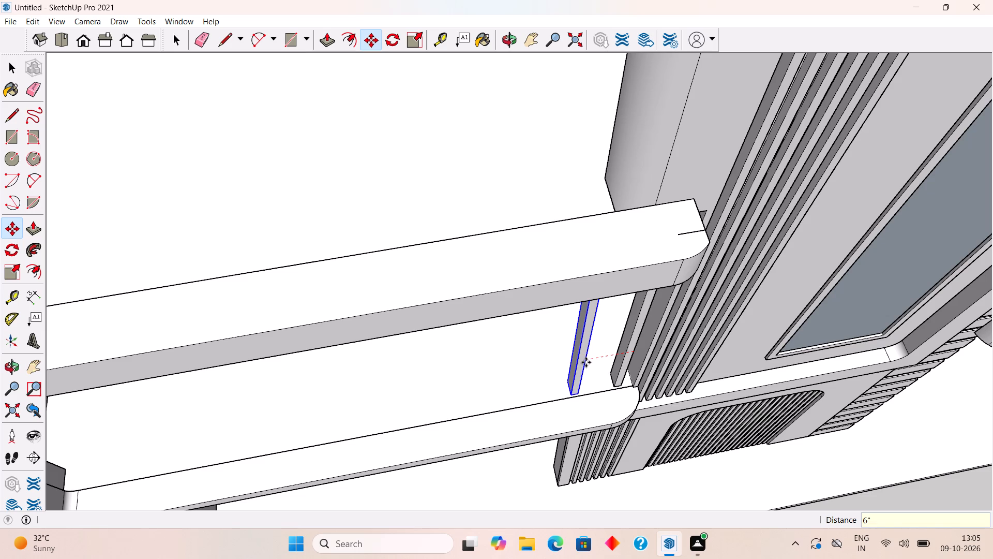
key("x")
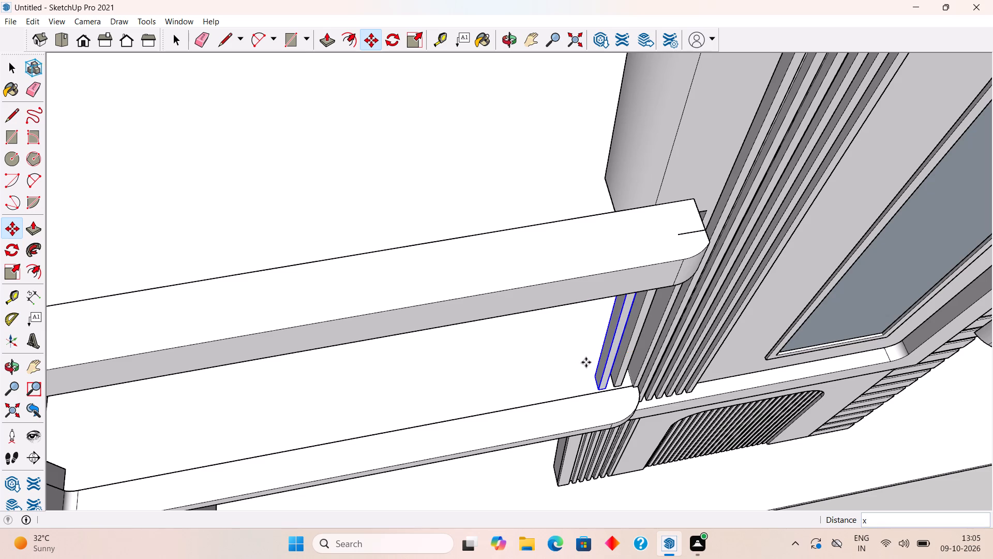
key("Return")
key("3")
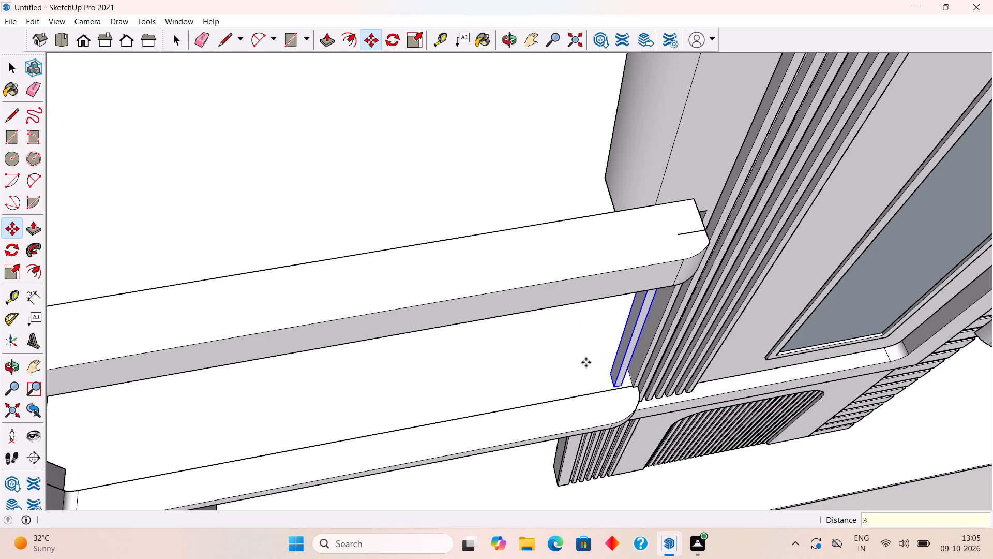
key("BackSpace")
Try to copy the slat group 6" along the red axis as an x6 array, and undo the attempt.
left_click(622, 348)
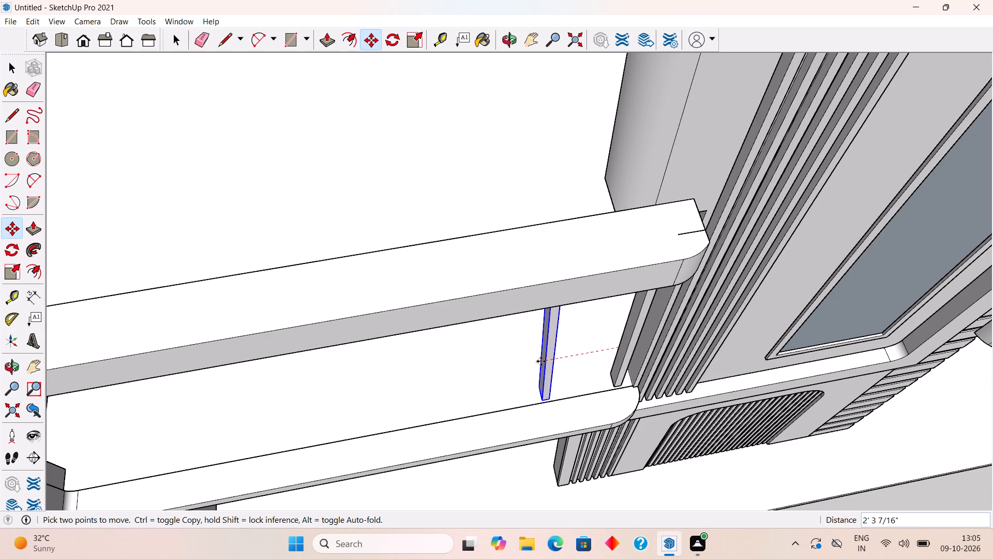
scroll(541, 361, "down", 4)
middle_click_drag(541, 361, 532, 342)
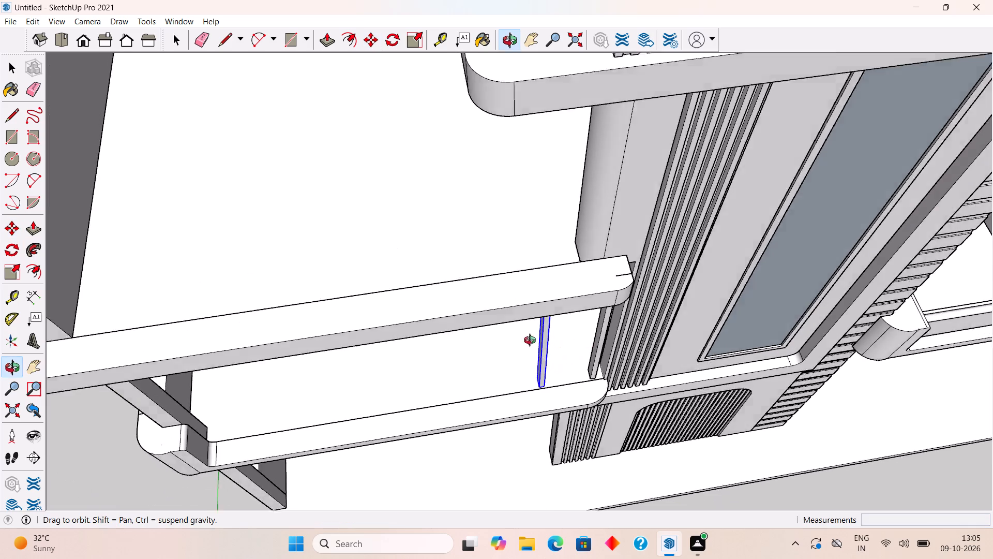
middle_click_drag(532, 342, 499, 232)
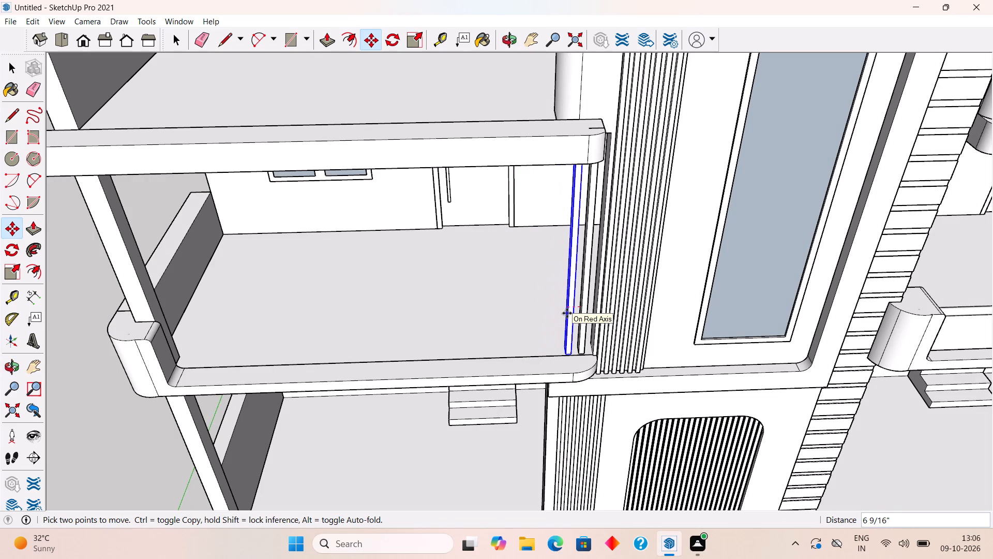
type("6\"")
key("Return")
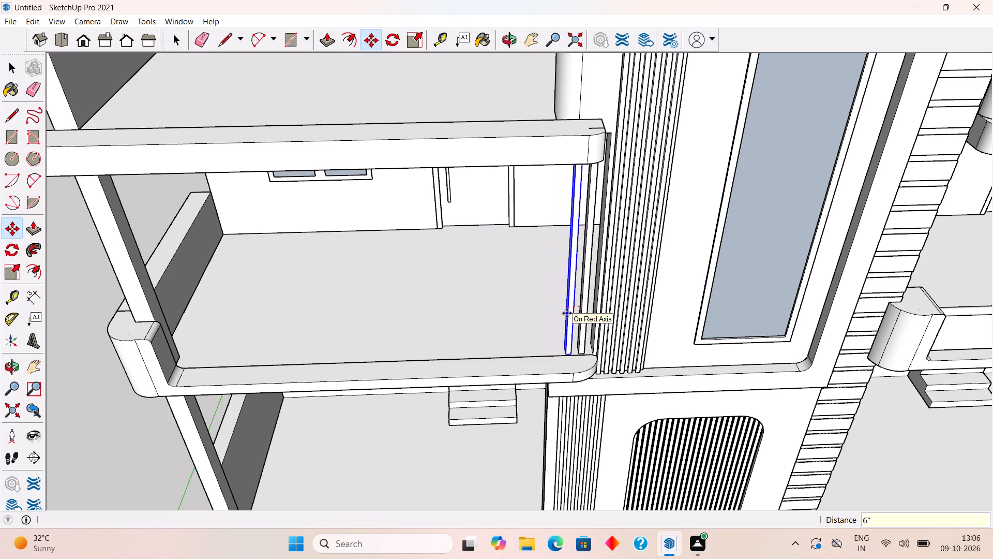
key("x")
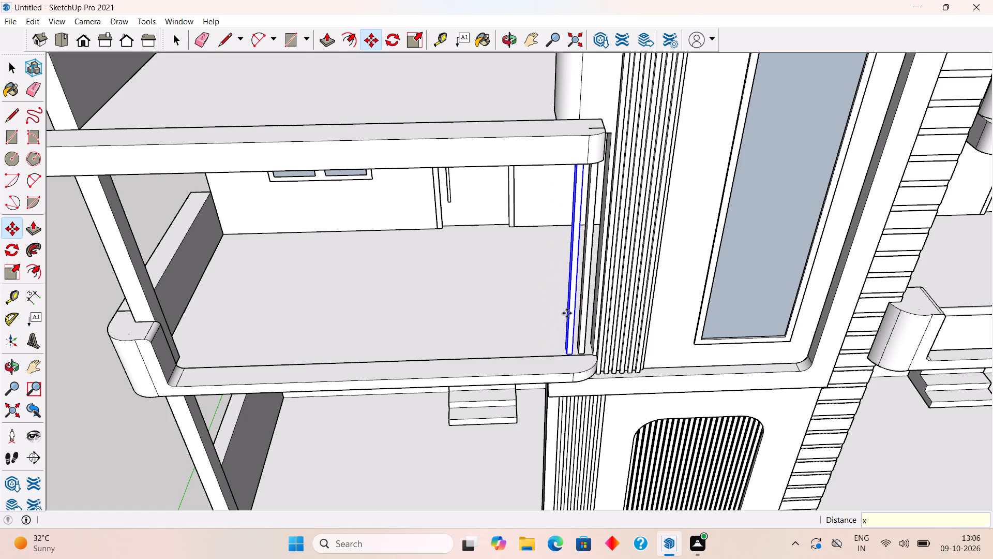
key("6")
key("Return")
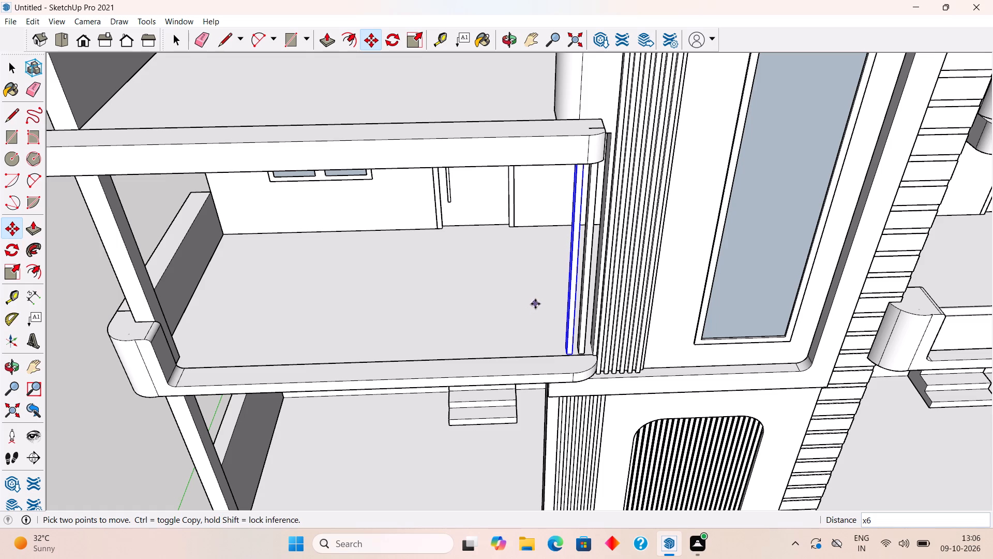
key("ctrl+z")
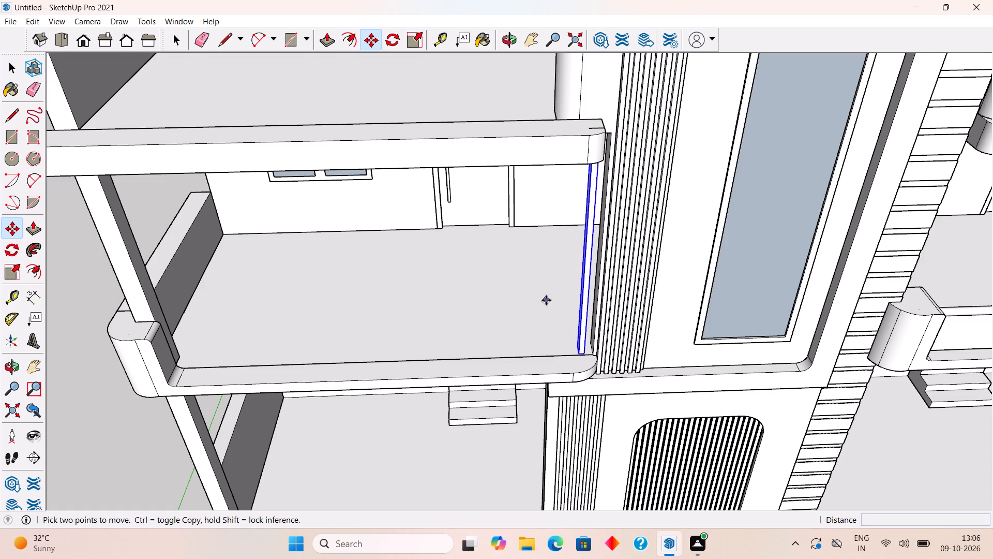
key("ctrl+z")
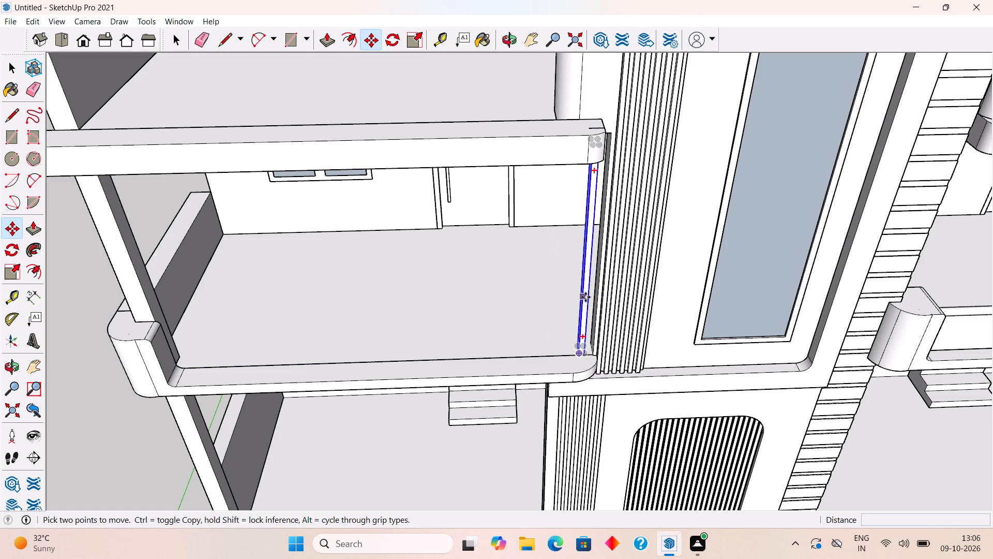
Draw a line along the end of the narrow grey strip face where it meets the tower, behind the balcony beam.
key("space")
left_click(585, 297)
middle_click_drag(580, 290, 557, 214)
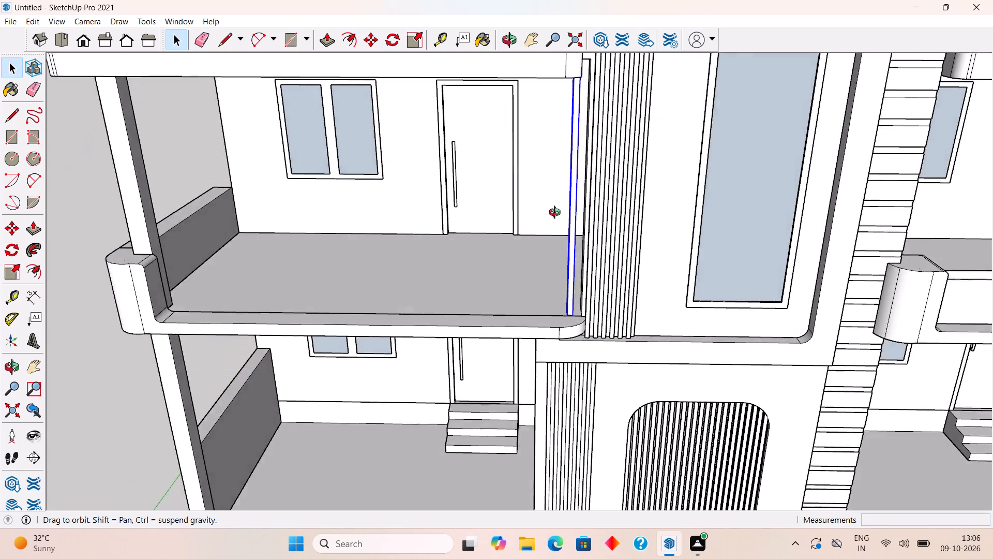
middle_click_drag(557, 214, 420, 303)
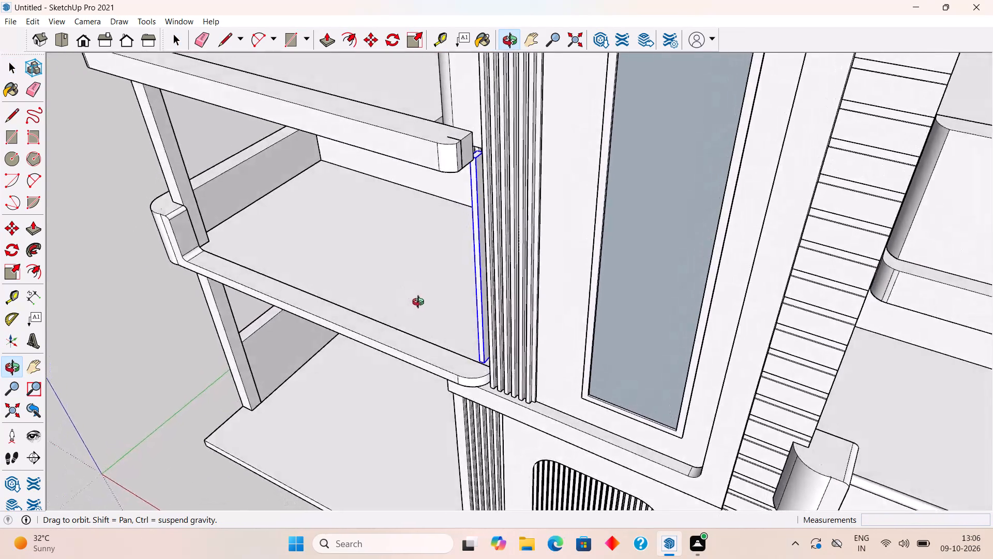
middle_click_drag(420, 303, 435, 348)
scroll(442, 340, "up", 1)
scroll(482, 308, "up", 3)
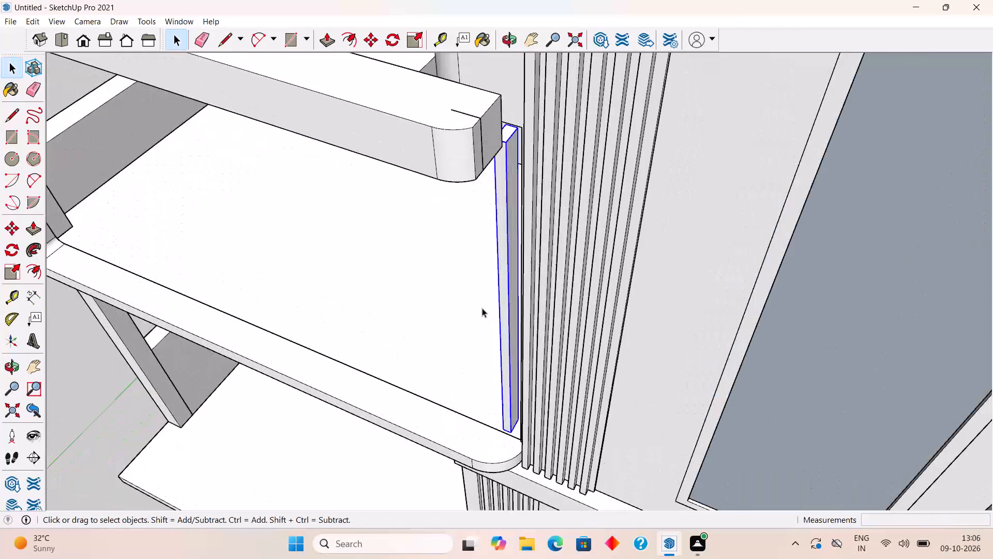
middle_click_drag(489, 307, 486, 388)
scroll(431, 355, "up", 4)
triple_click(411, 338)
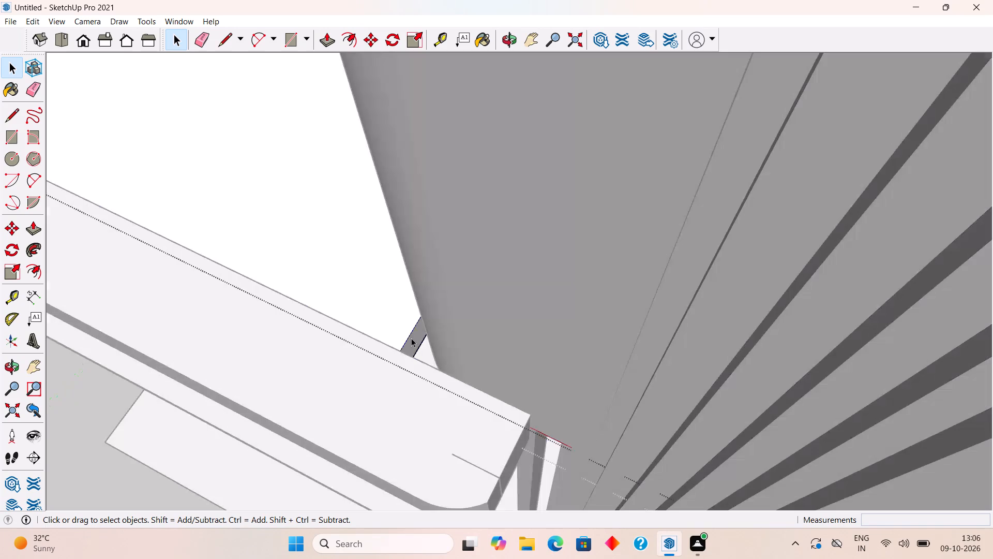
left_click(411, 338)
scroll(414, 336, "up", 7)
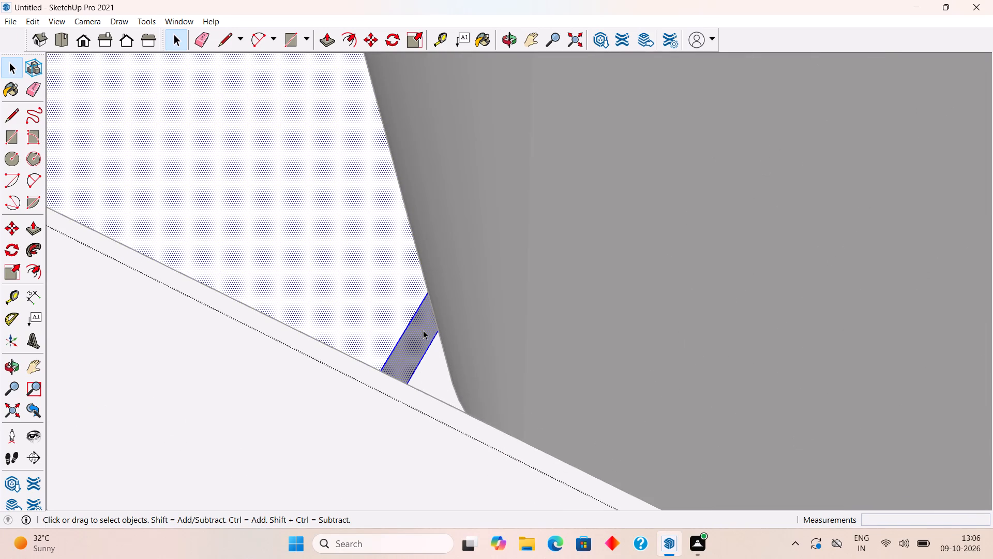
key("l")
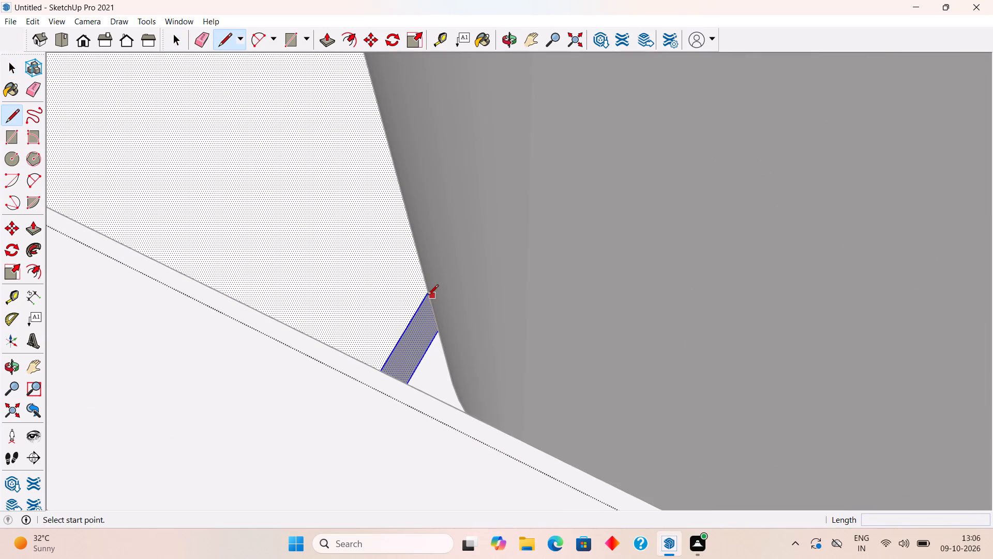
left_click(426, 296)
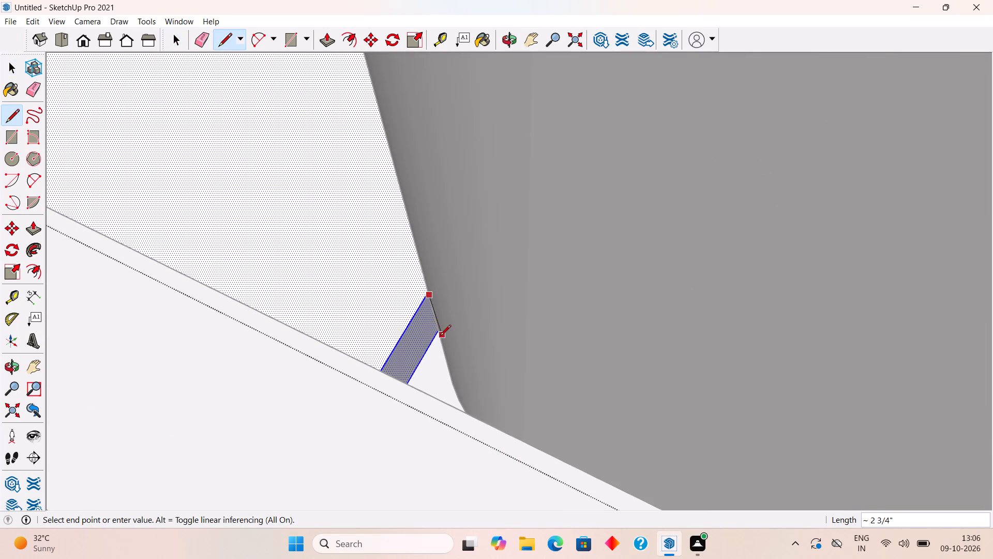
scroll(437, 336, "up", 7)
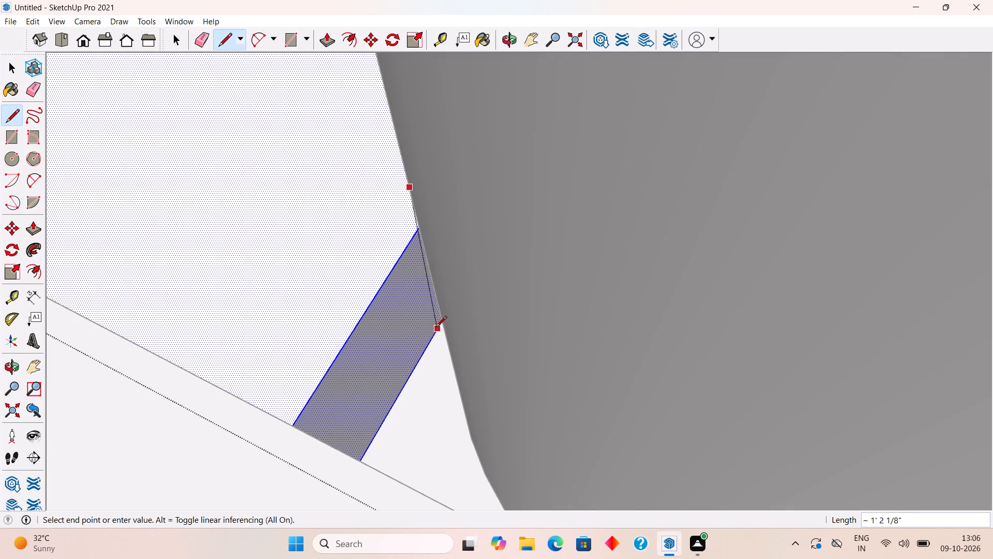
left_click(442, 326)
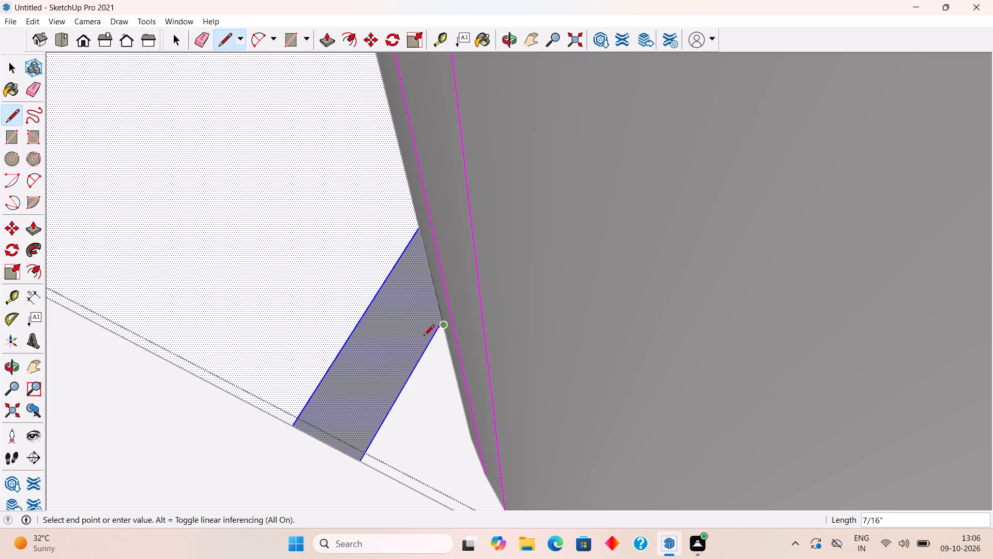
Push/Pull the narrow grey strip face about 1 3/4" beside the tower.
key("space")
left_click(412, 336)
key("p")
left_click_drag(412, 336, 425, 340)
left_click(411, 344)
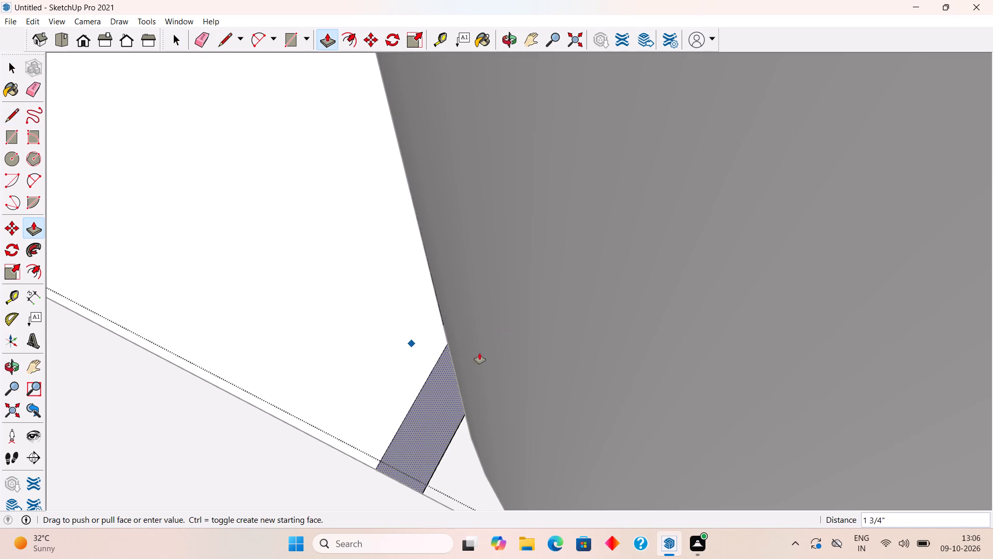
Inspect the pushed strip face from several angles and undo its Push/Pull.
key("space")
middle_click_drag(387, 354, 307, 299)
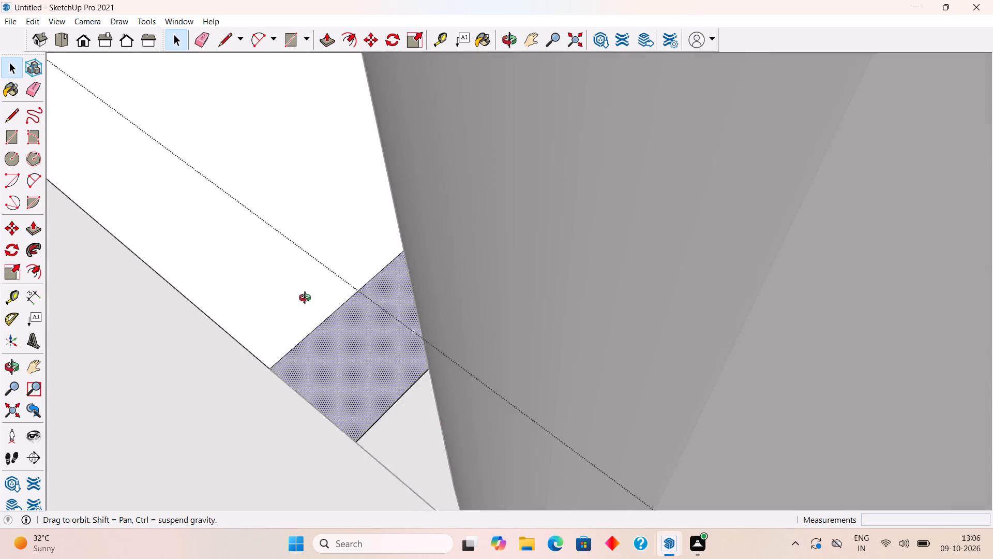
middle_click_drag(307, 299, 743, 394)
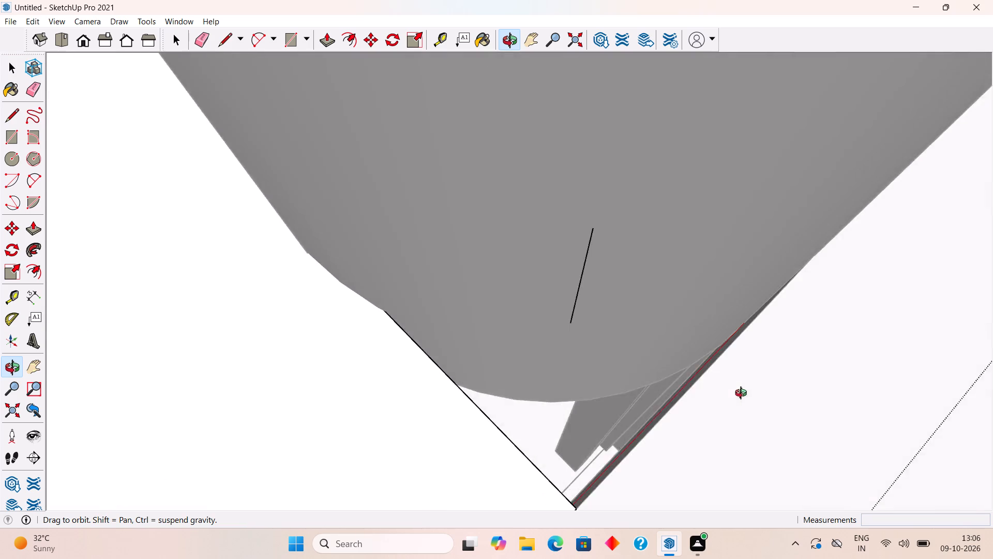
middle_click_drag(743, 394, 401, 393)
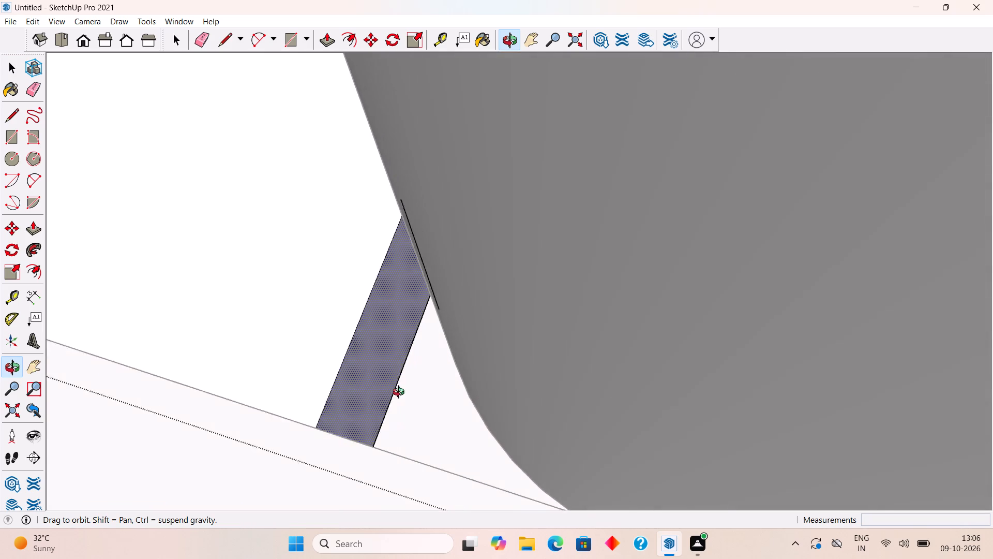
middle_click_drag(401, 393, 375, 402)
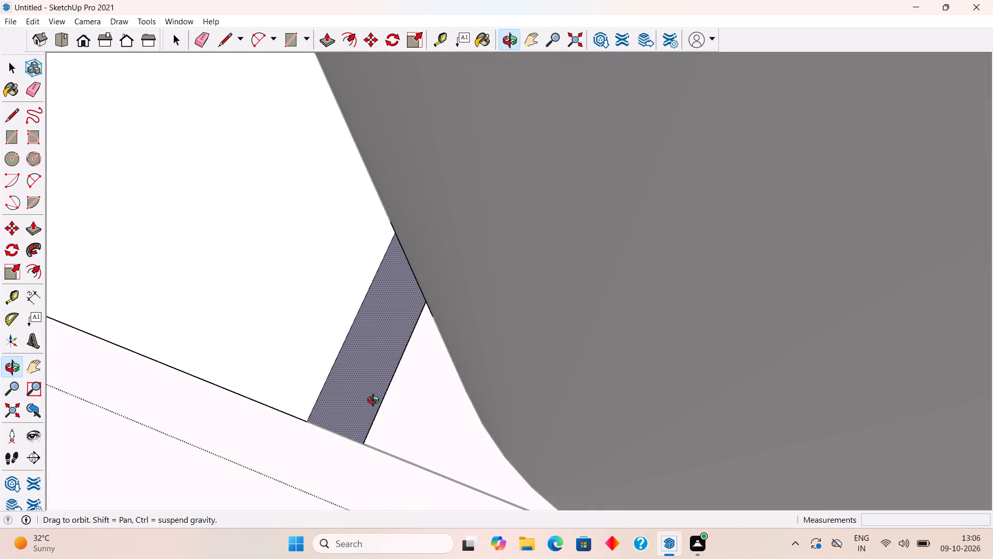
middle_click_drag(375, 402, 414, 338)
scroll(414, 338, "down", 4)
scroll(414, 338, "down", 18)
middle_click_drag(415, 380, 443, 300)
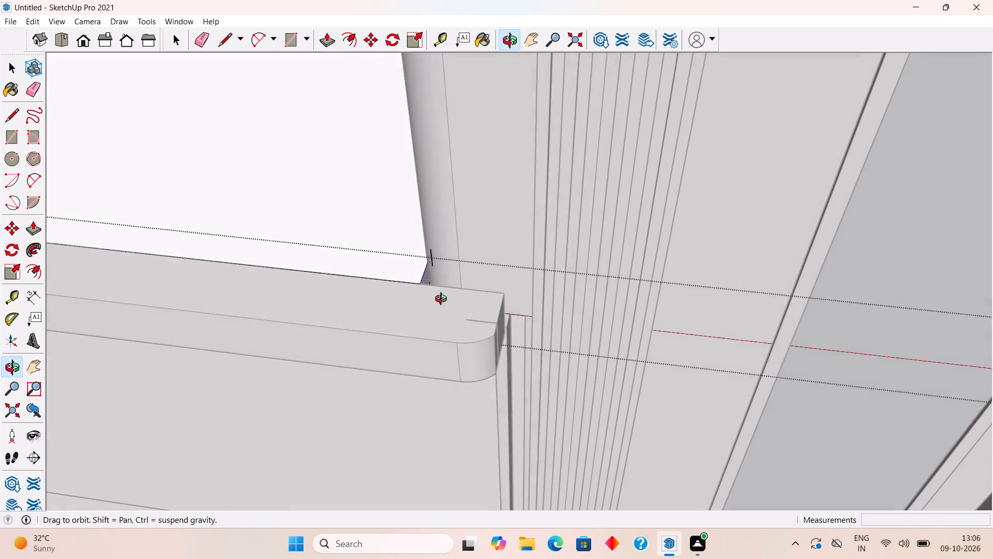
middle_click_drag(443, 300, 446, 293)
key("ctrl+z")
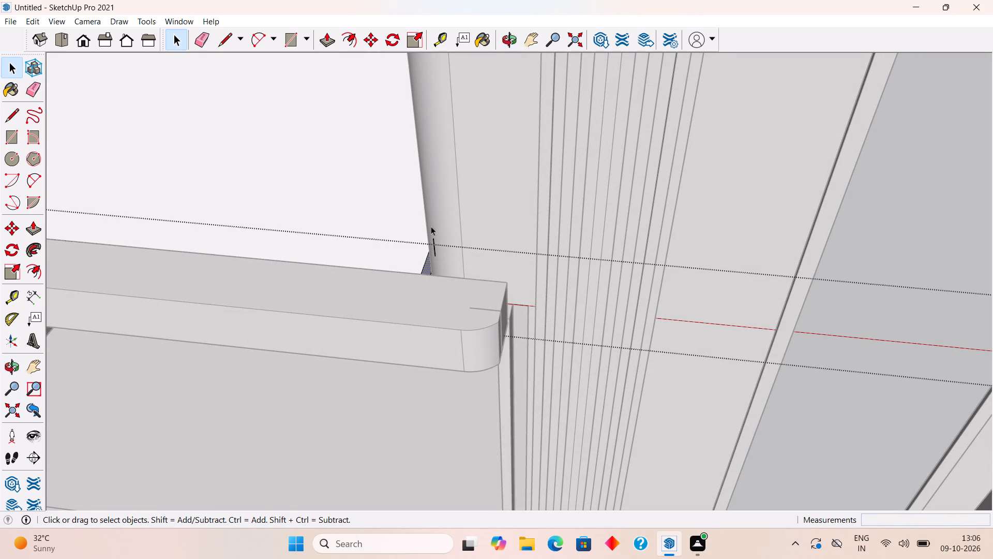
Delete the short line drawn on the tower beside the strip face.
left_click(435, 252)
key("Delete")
Examine the first house's roof slab, beam and upper balcony from above and from the front.
middle_click_drag(462, 302, 340, 378)
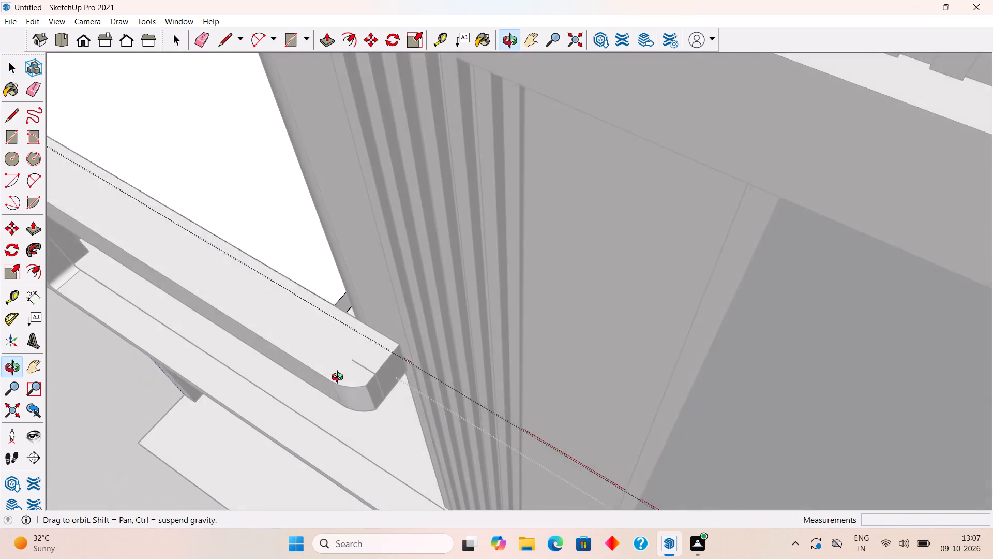
middle_click_drag(340, 378, 443, 404)
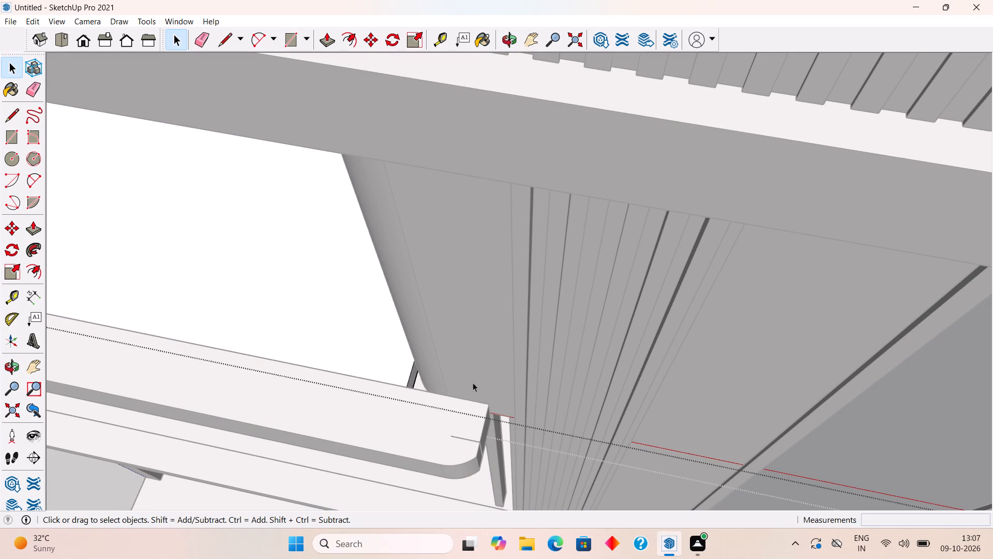
left_click(454, 431)
left_click(314, 308)
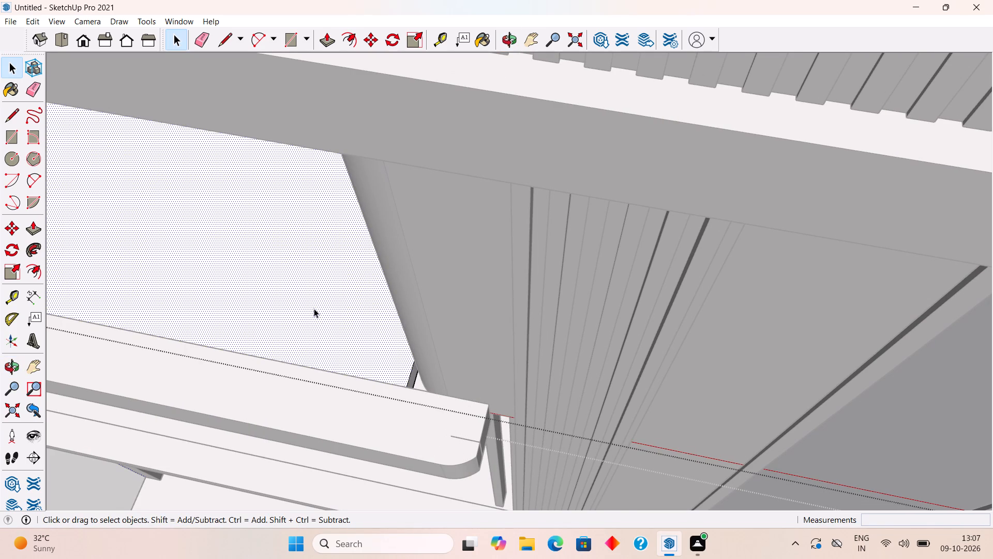
scroll(337, 335, "down", 16)
left_click(163, 411)
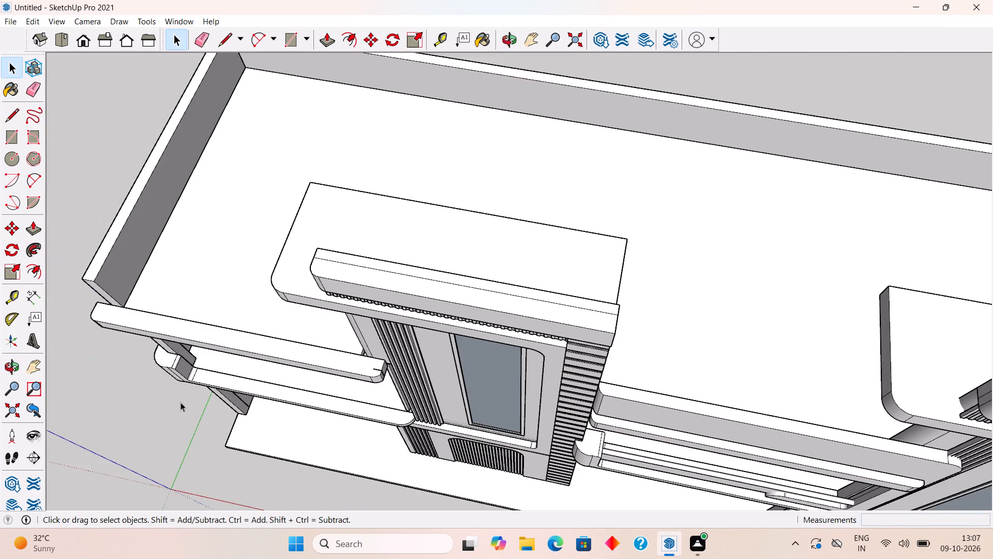
middle_click_drag(360, 389, 419, 357)
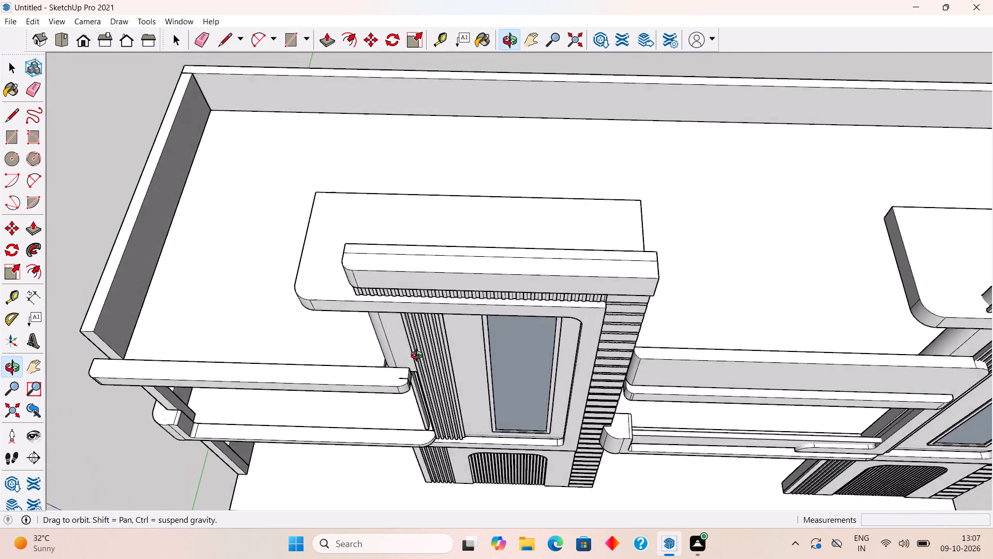
middle_click_drag(419, 357, 417, 88)
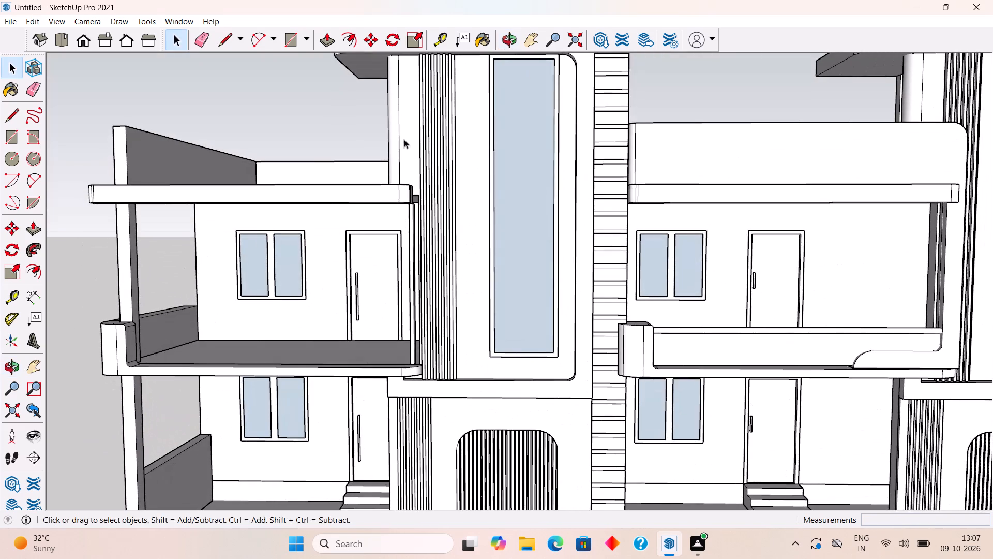
Move the vertical slat beside the tower 2" along the green axis on the first house's upper balcony.
scroll(388, 210, "up", 4)
middle_click_drag(423, 193, 329, 316)
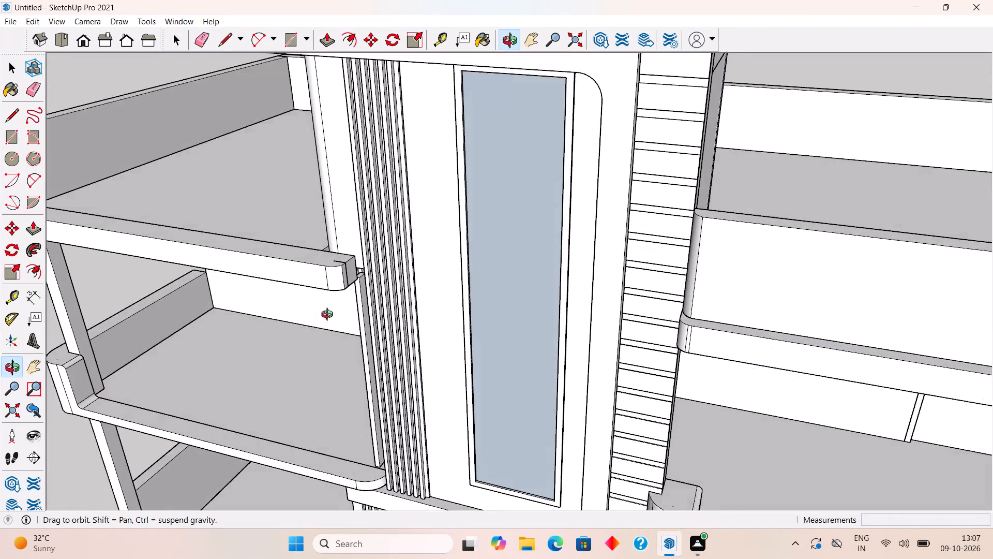
middle_click_drag(329, 316, 322, 332)
middle_click_drag(380, 418, 398, 411)
scroll(372, 442, "up", 3)
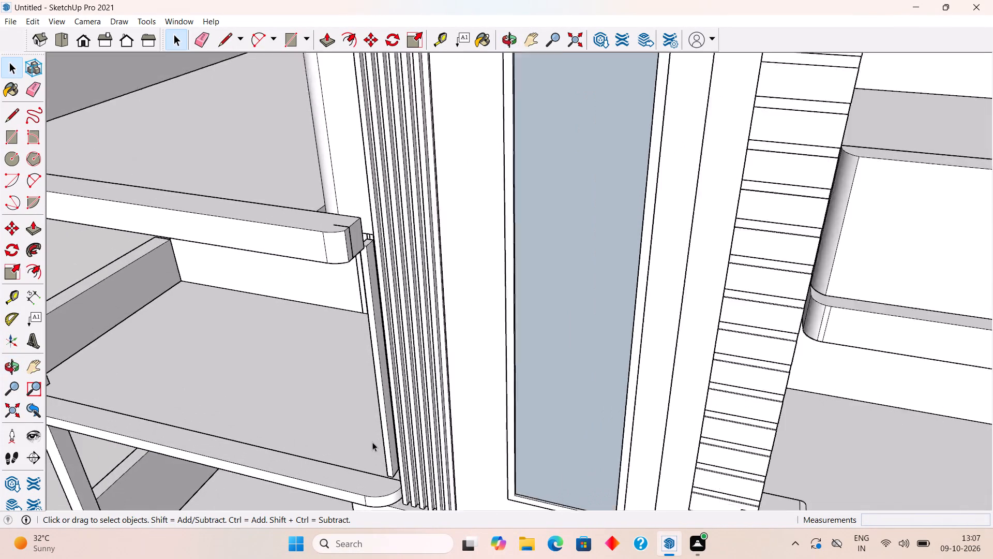
scroll(372, 442, "up", 1)
left_click(389, 455)
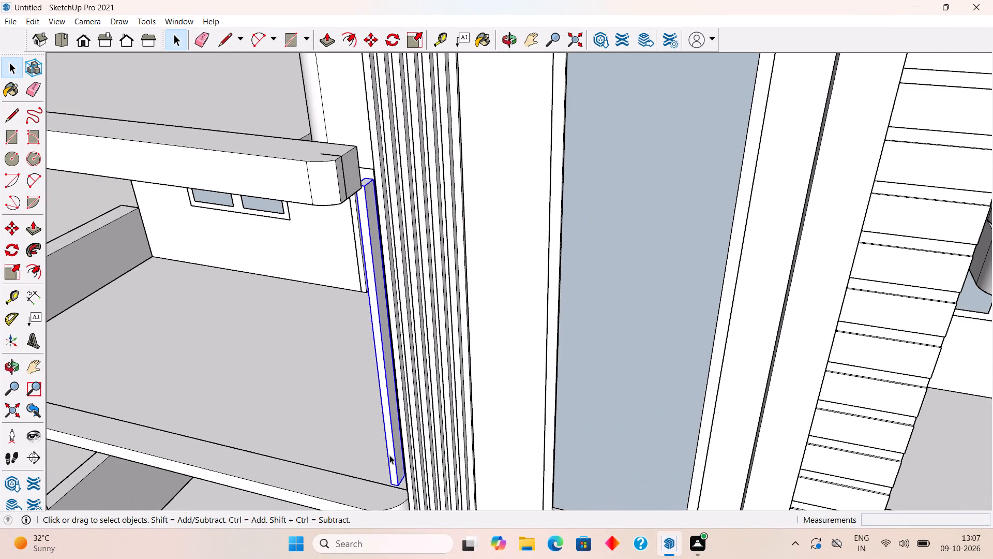
key("m")
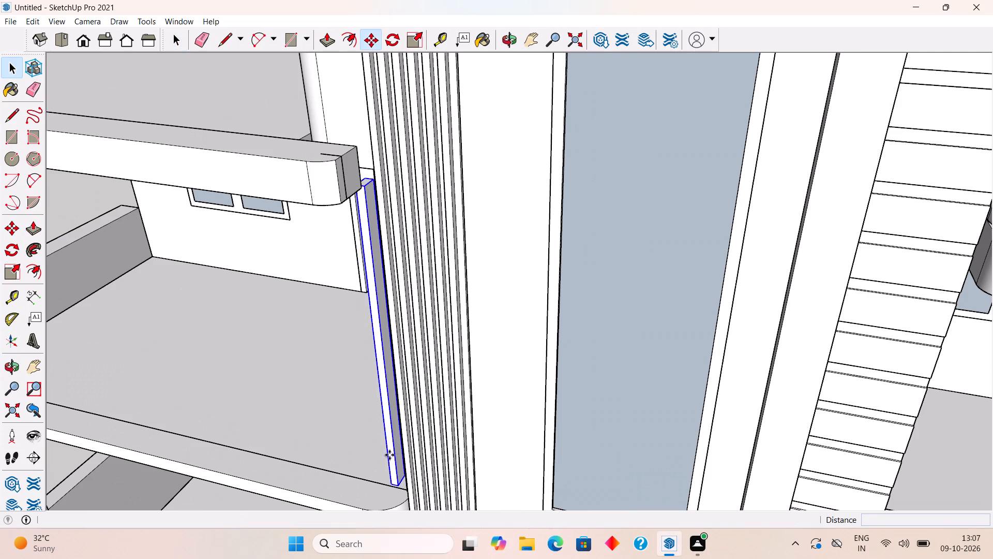
left_click(389, 455)
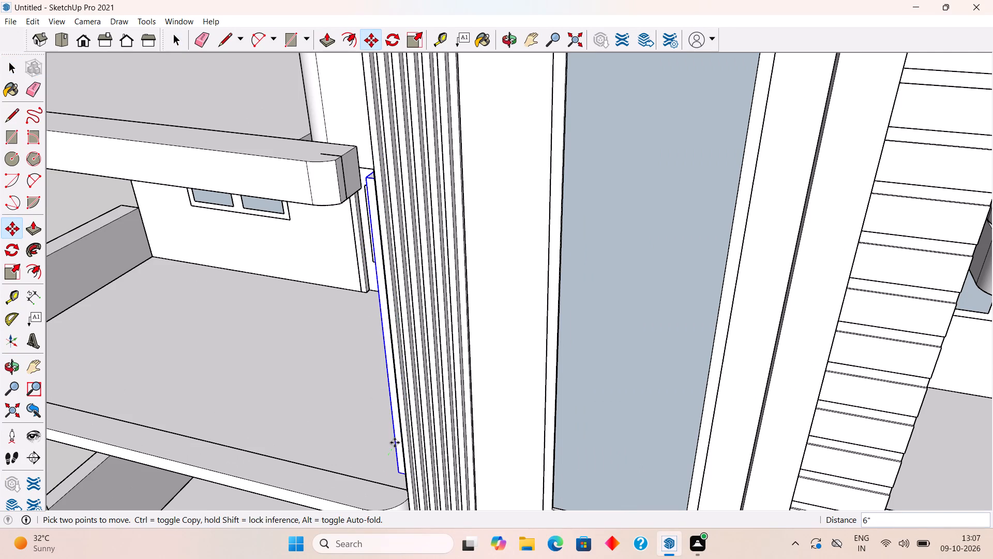
type("2\"")
key("Return")
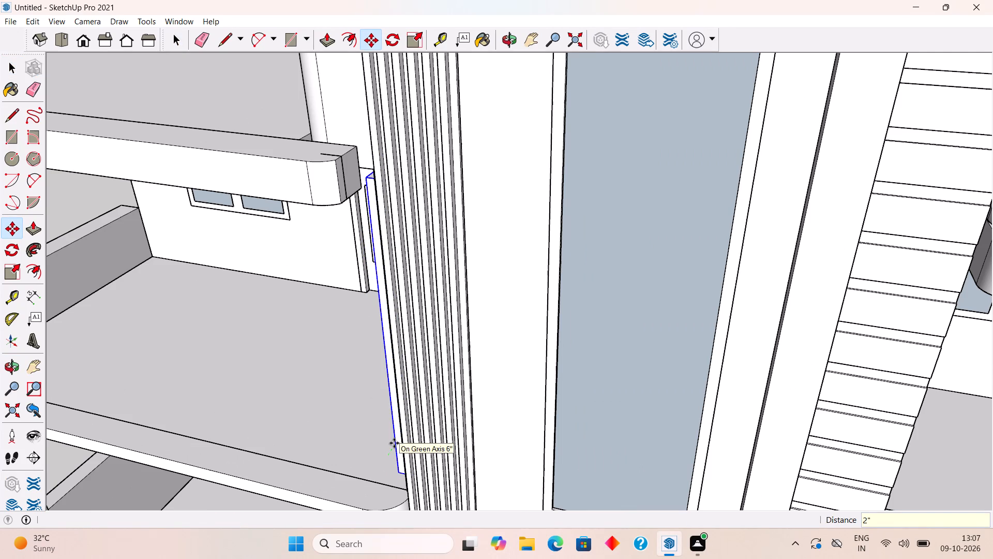
key("space")
Push/Pull the slat's top face up to the height of the adjoining strip beside the tower.
middle_click_drag(333, 185, 324, 258)
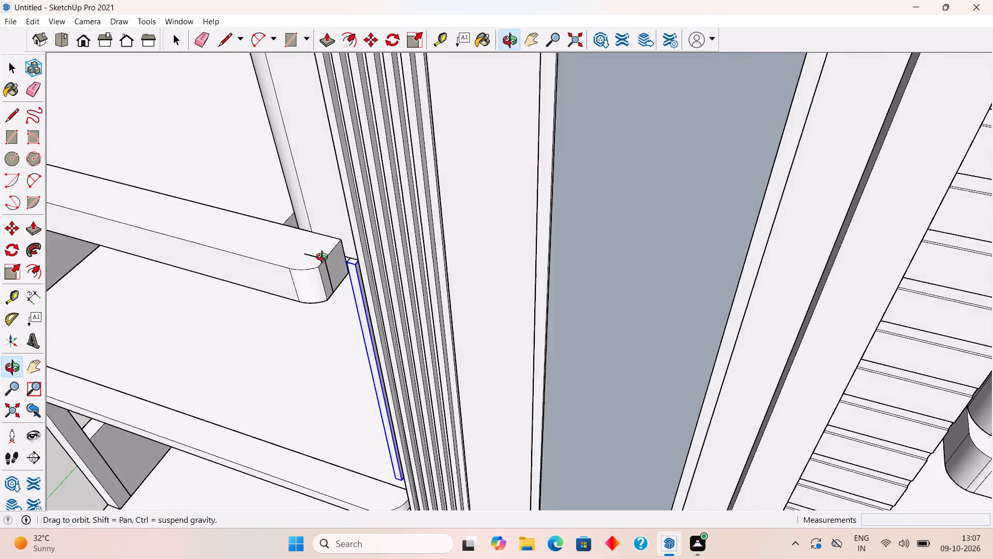
middle_click_drag(324, 258, 334, 270)
scroll(357, 279, "up", 15)
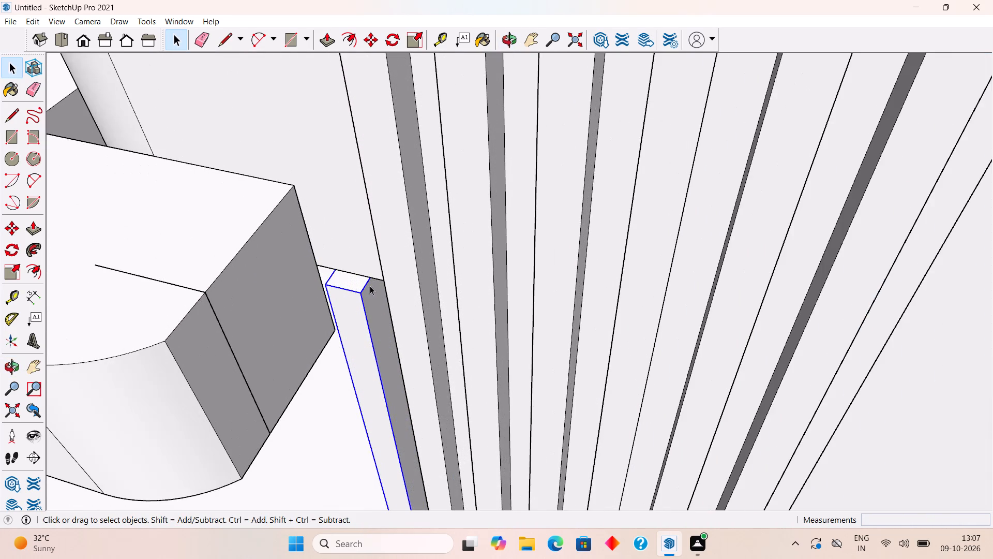
triple_click(354, 288)
key("p")
left_click(354, 288)
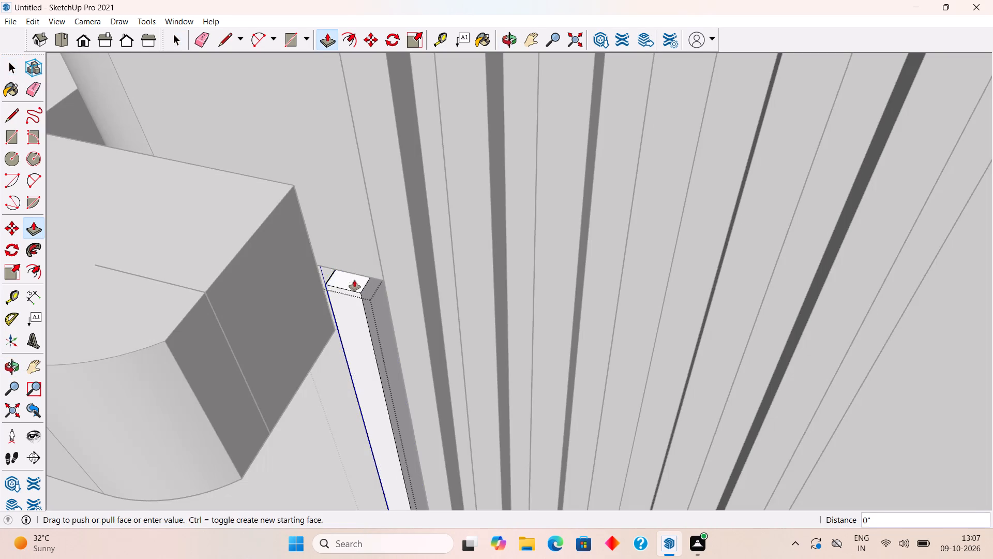
left_click(358, 270)
key("space")
scroll(359, 270, "down", 4)
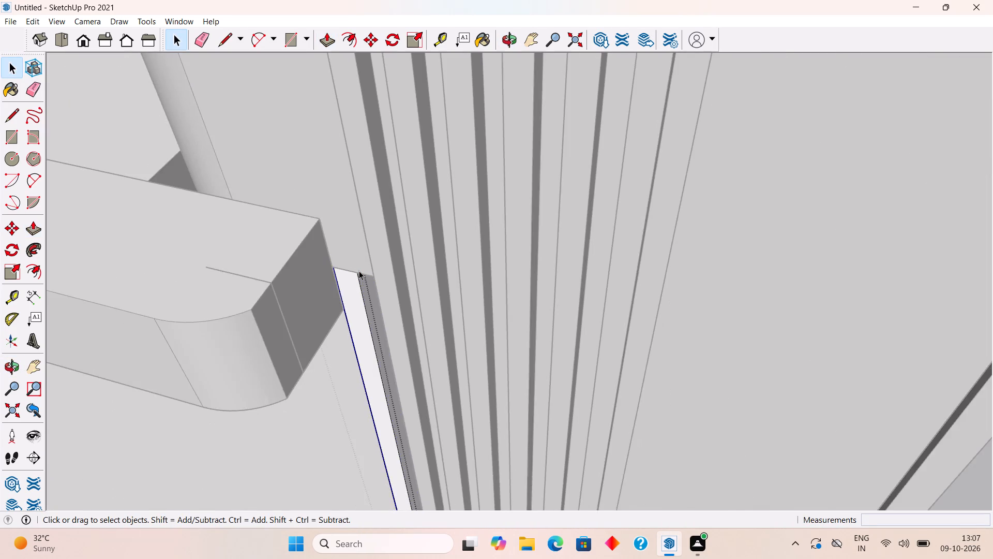
scroll(359, 271, "down", 20)
scroll(359, 271, "down", 6)
middle_click_drag(346, 307, 402, 166)
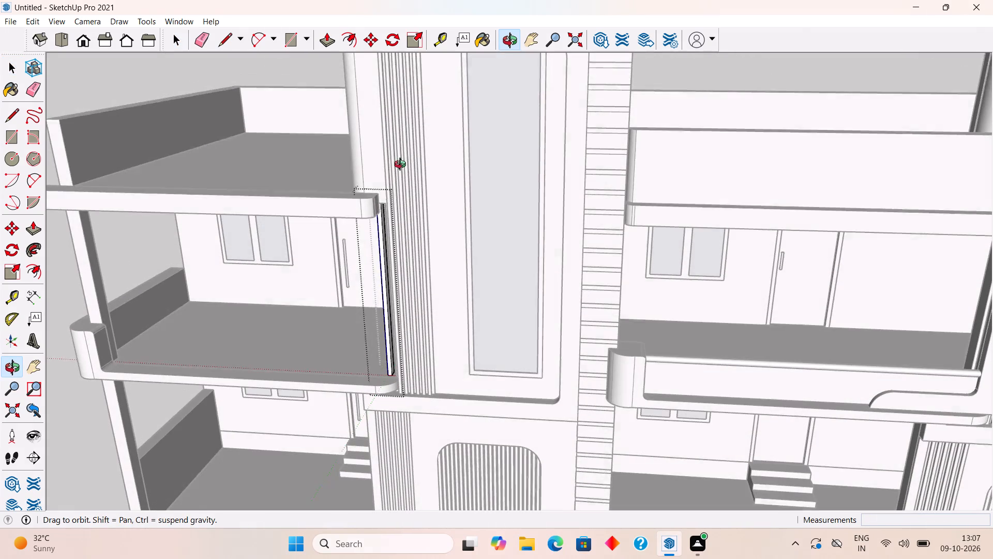
middle_click_drag(402, 166, 402, 161)
left_click(162, 238)
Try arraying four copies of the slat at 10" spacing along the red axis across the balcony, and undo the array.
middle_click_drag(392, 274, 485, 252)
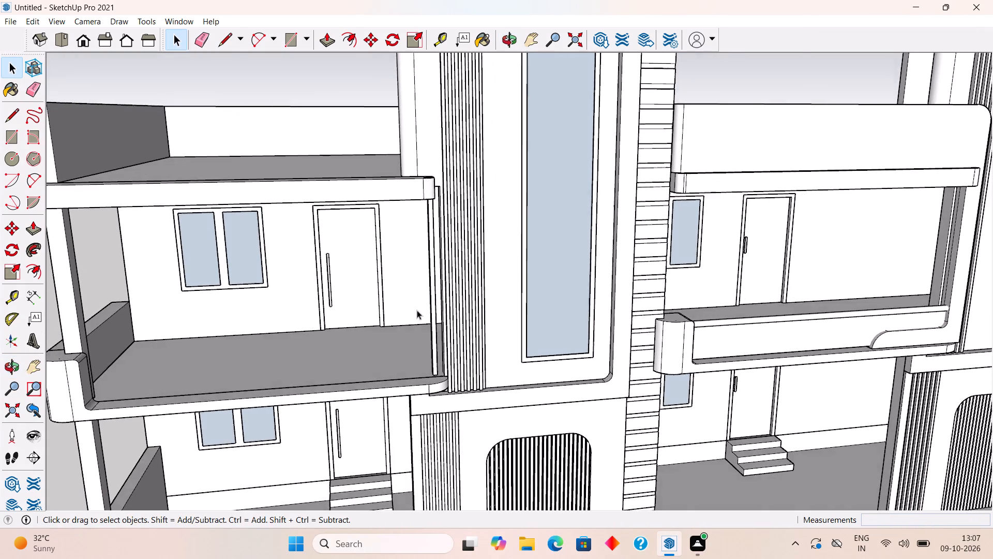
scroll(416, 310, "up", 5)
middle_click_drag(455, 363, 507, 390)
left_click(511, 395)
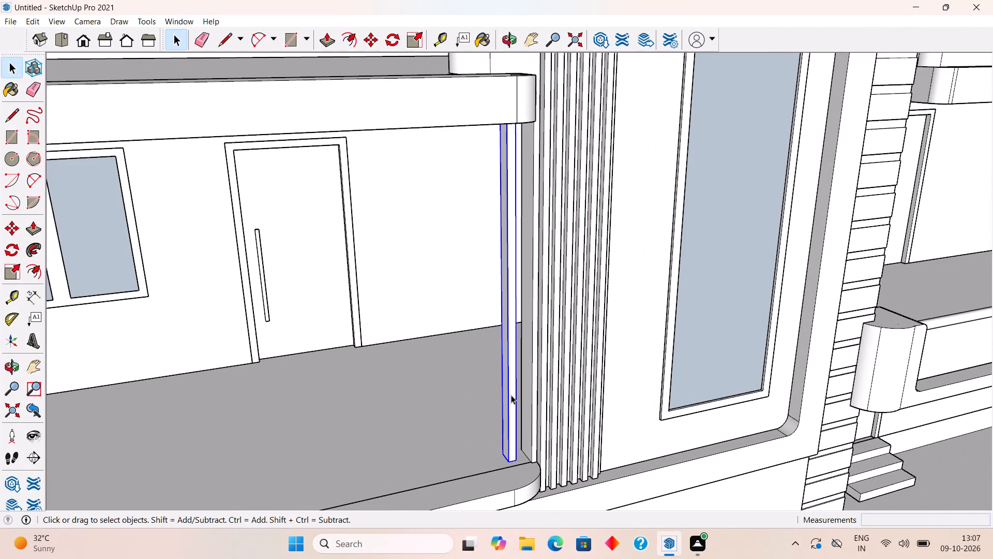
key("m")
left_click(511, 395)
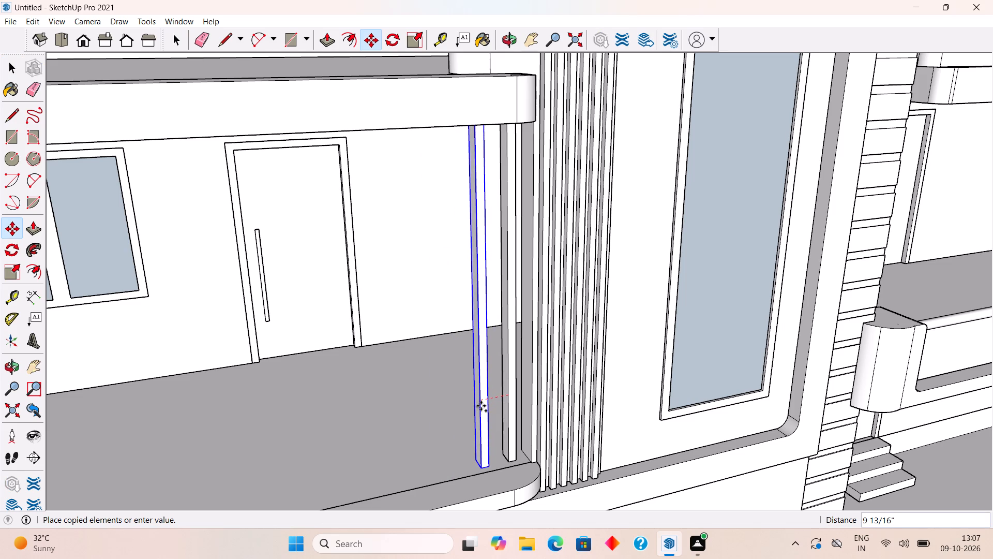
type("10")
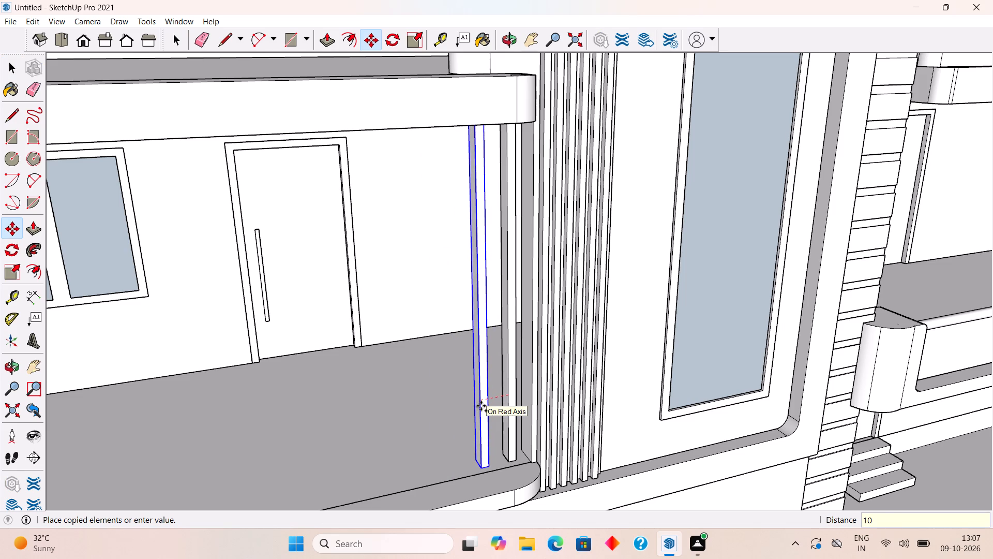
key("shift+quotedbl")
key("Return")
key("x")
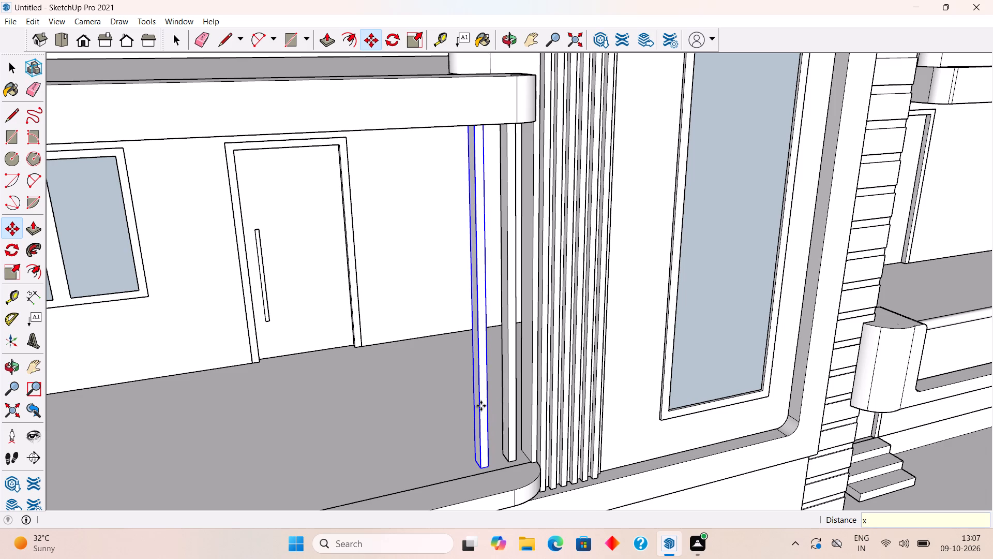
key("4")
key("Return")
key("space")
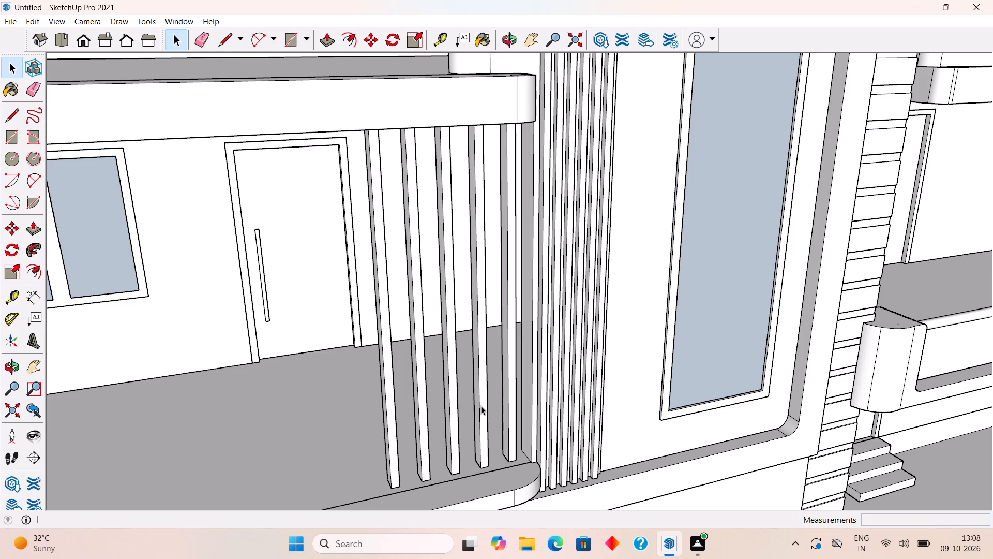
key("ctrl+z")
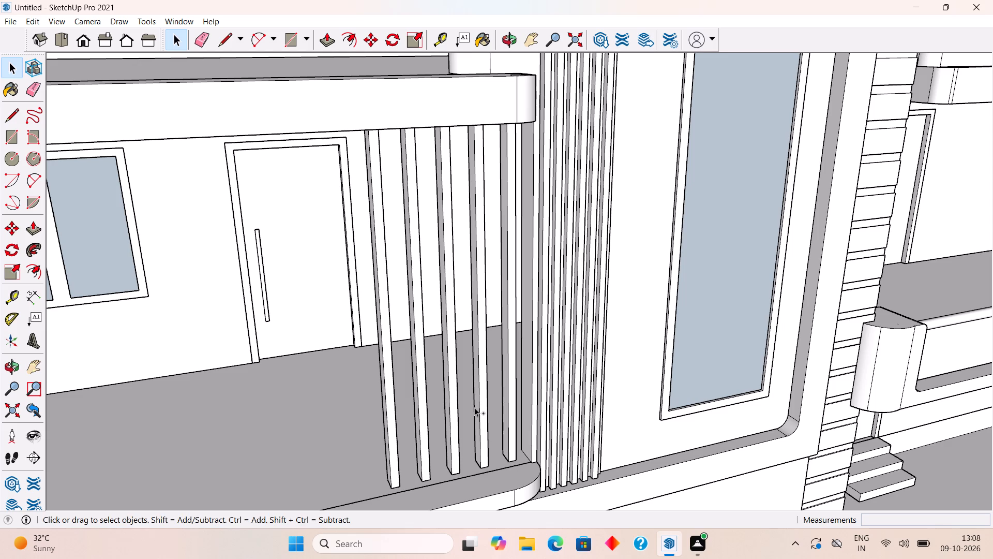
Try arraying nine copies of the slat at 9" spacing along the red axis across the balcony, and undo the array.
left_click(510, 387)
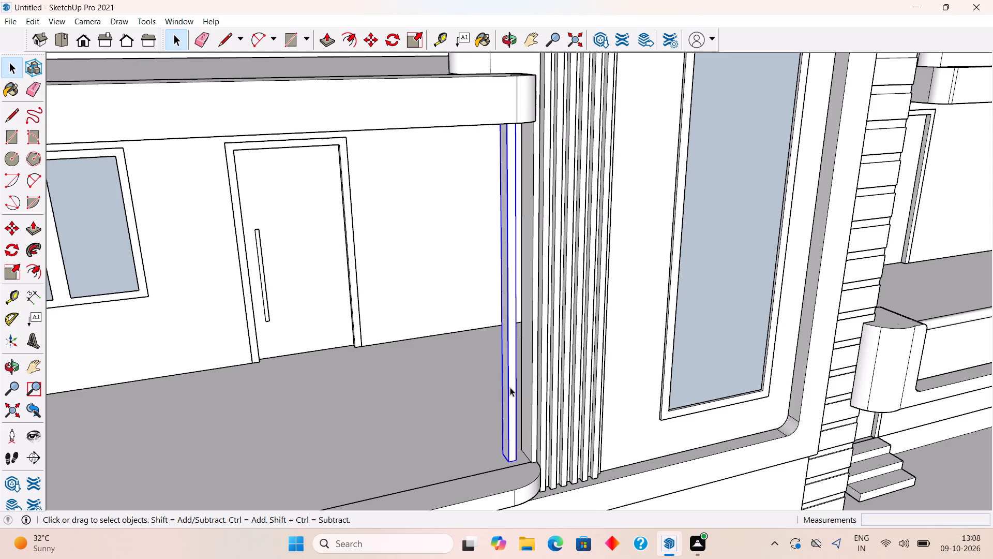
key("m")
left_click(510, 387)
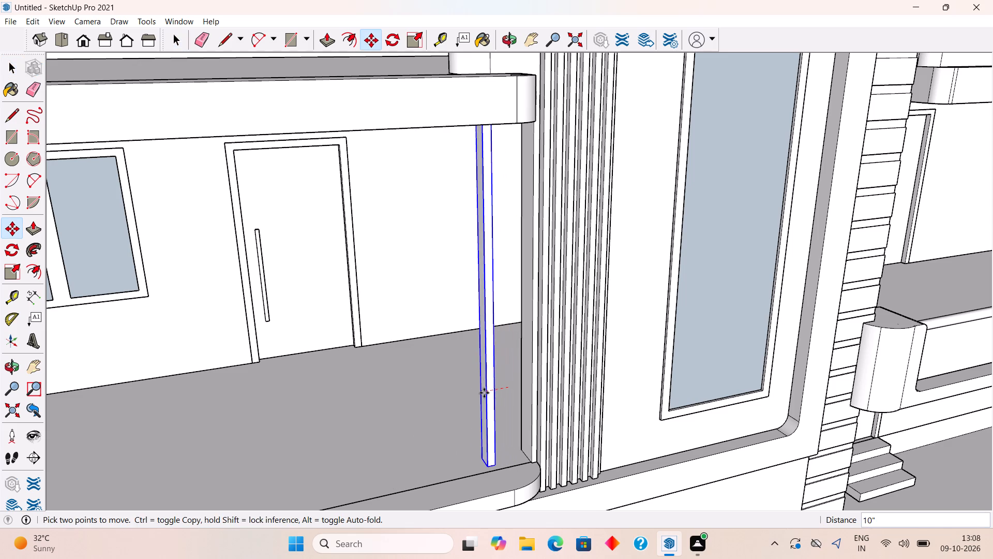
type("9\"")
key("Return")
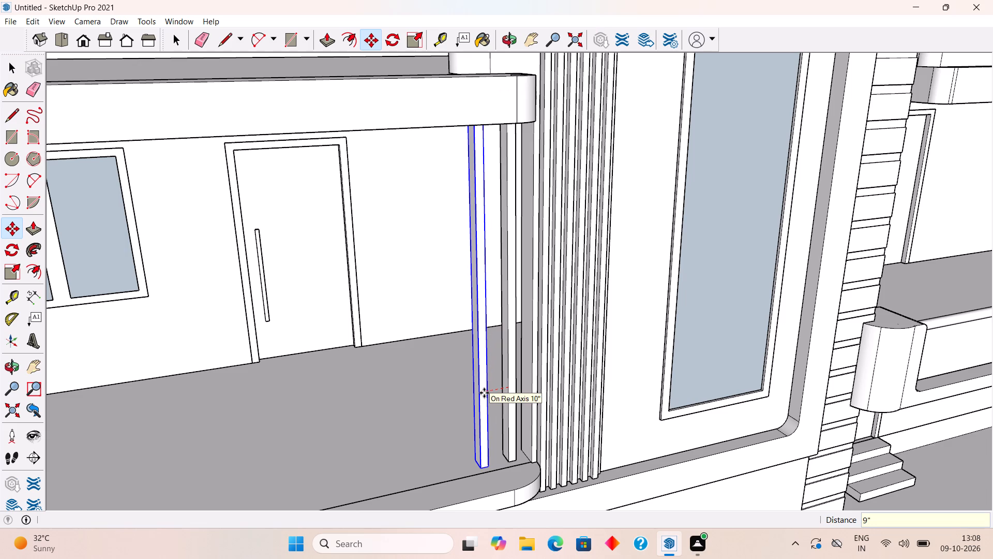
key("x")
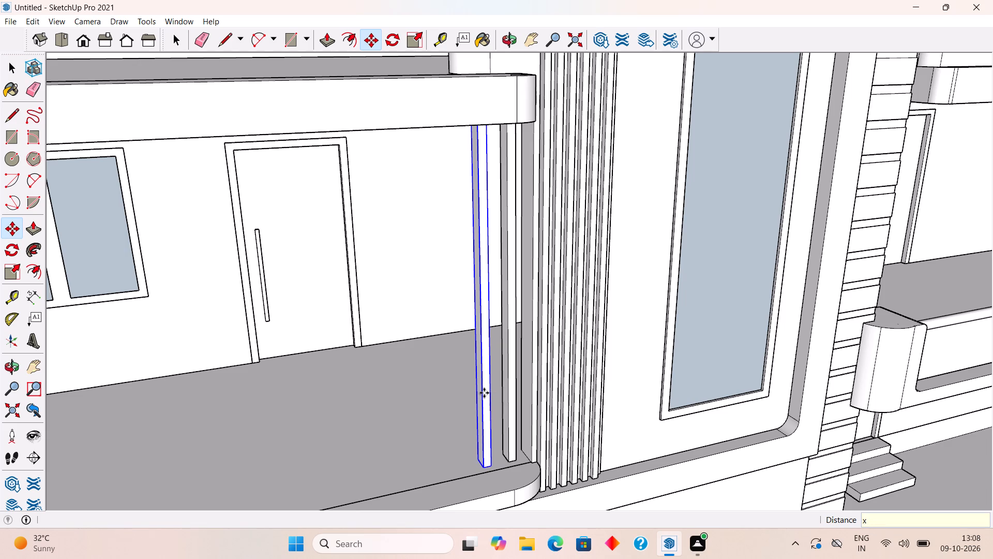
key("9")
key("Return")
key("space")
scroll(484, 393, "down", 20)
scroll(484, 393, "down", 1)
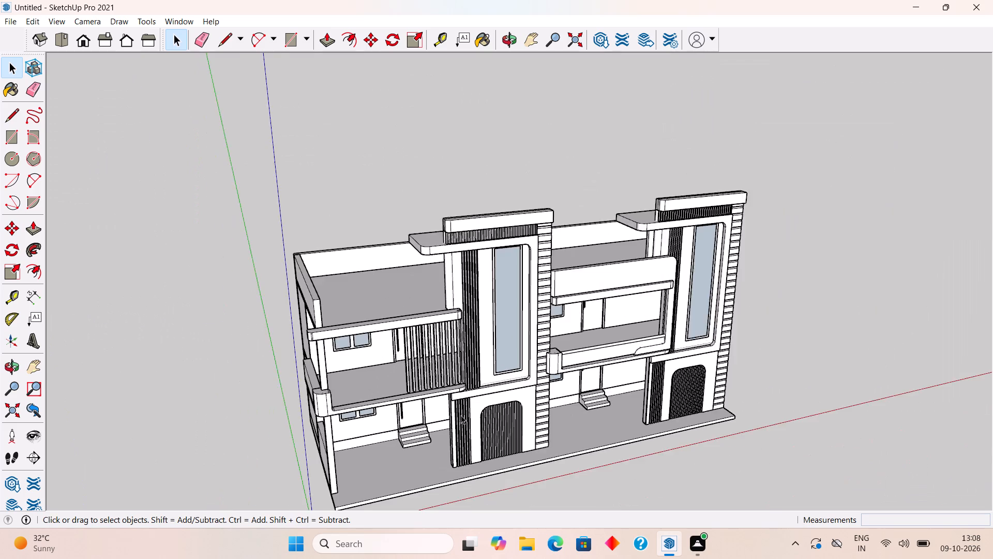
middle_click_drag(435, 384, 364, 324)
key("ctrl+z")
Copy the slat 6" along the red axis away from the tower and array it as nine copies across the balcony.
scroll(417, 313, "up", 10)
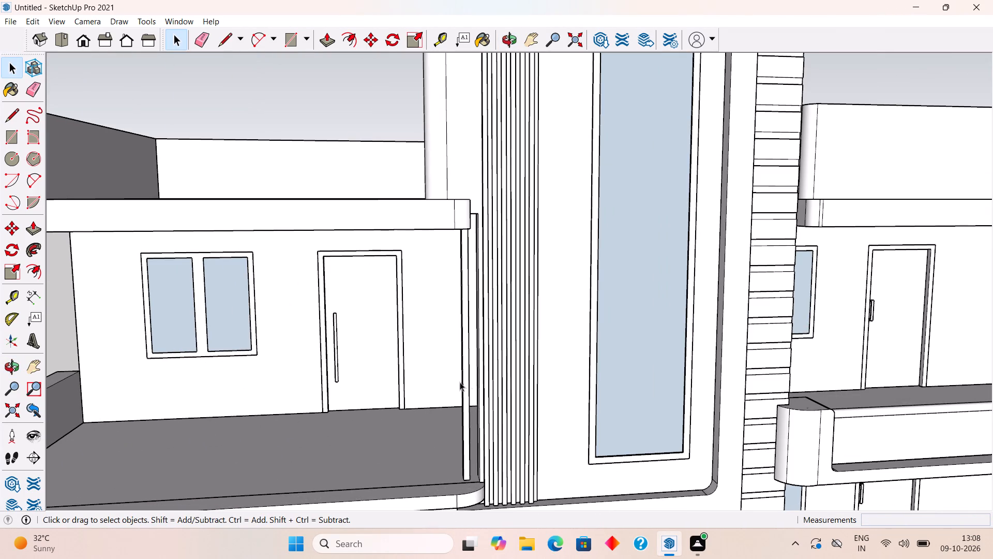
left_click(466, 391)
scroll(466, 391, "up", 5)
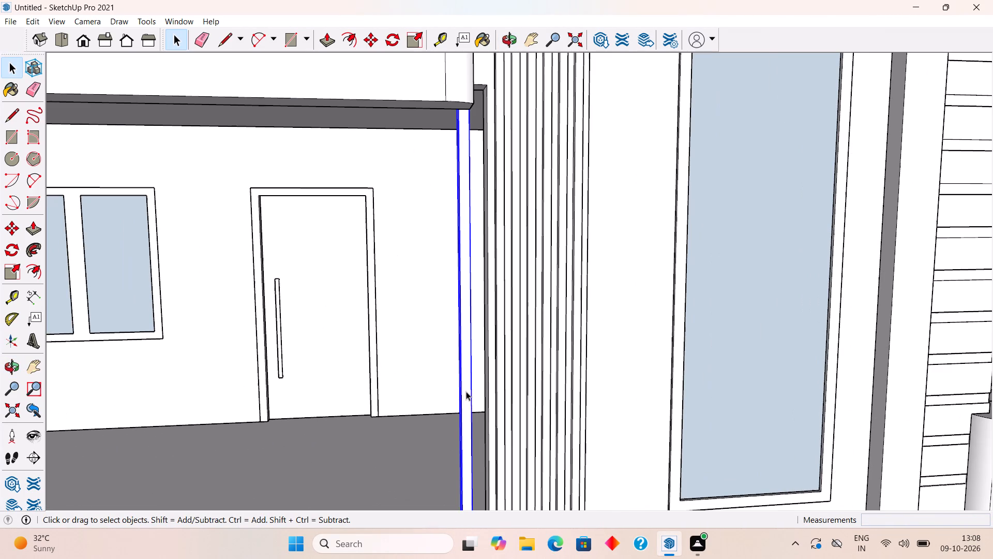
key("m")
left_click(466, 391)
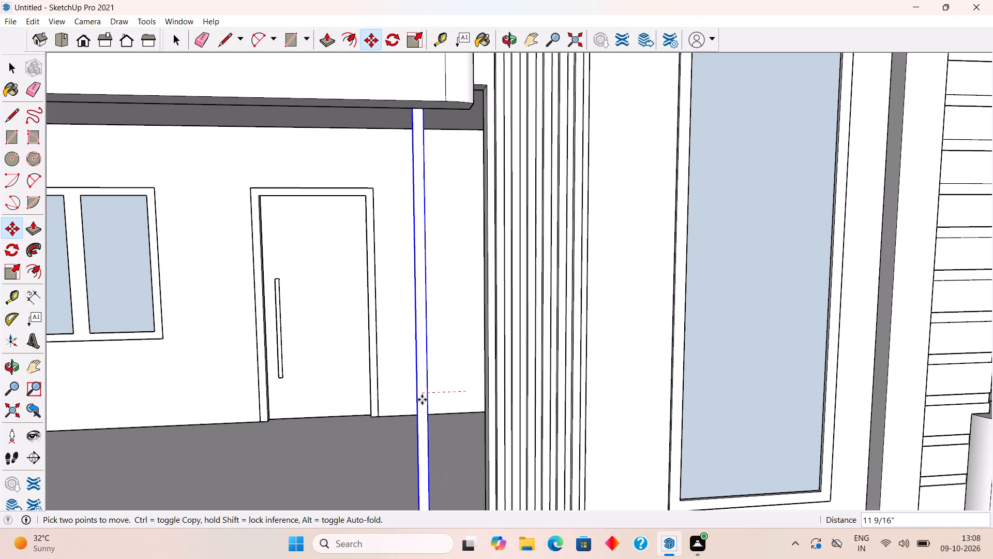
type("6\"")
key("Return")
key("x")
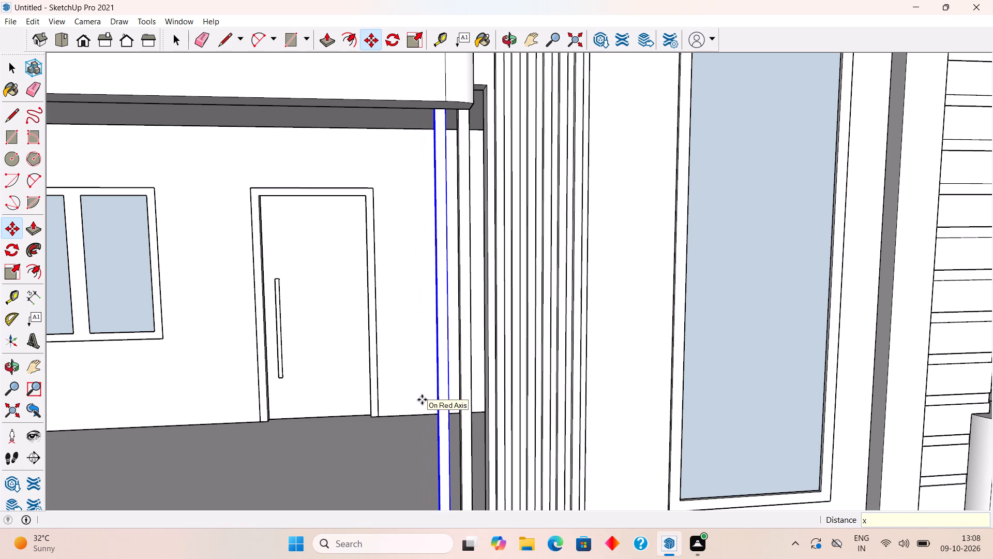
key("9")
key("Return")
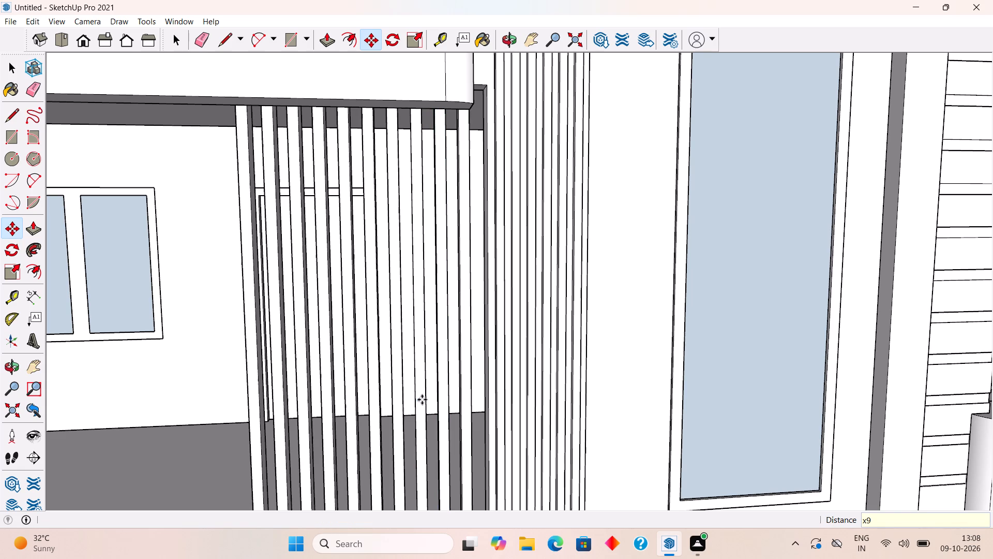
scroll(233, 381, "down", 7)
key("space")
Select all the vertical slats on the first house's upper balcony and combine them into one group.
scroll(347, 468, "down", 5)
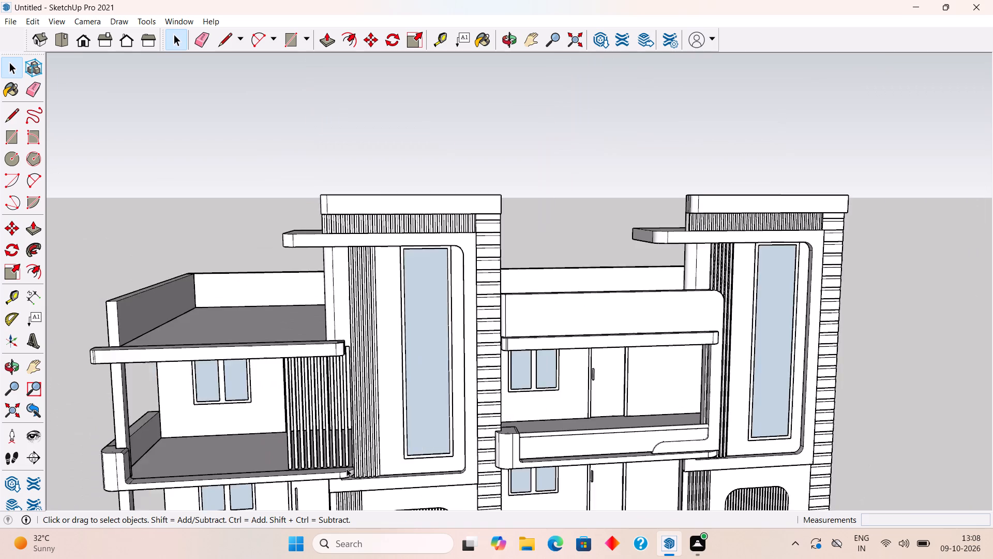
scroll(347, 468, "down", 7)
middle_click_drag(320, 410, 319, 339)
scroll(323, 370, "up", 4)
middle_click_drag(304, 446, 334, 489)
scroll(326, 494, "up", 1)
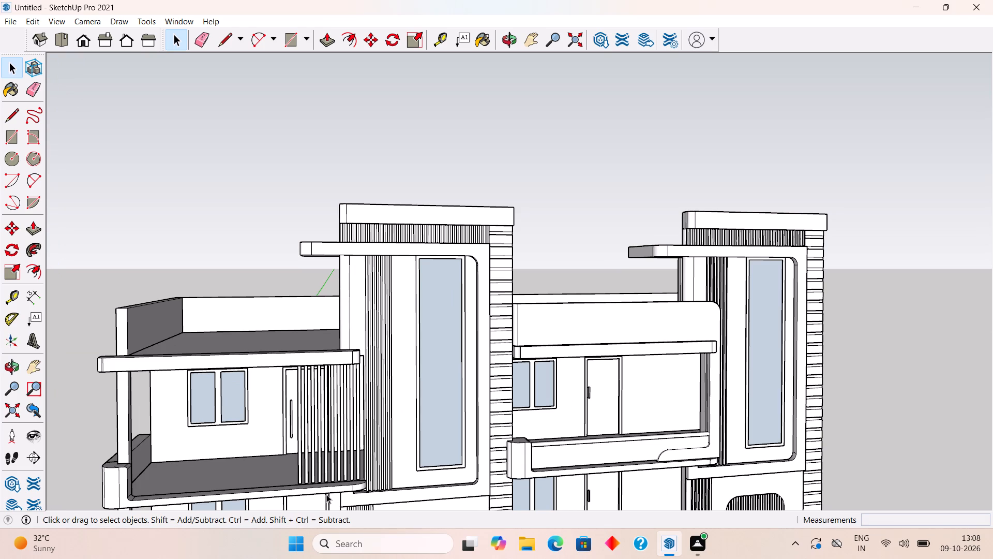
scroll(337, 441, "up", 8)
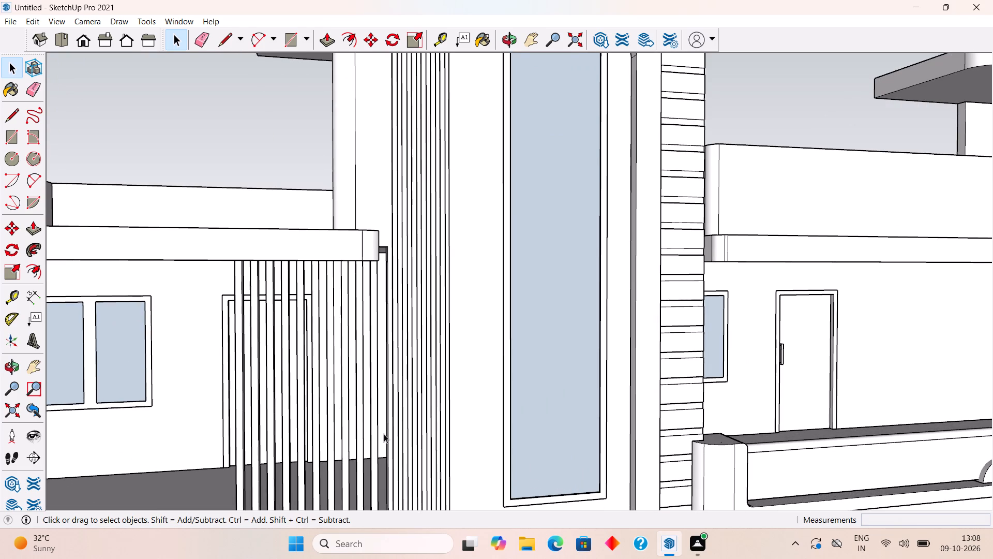
left_click(375, 454)
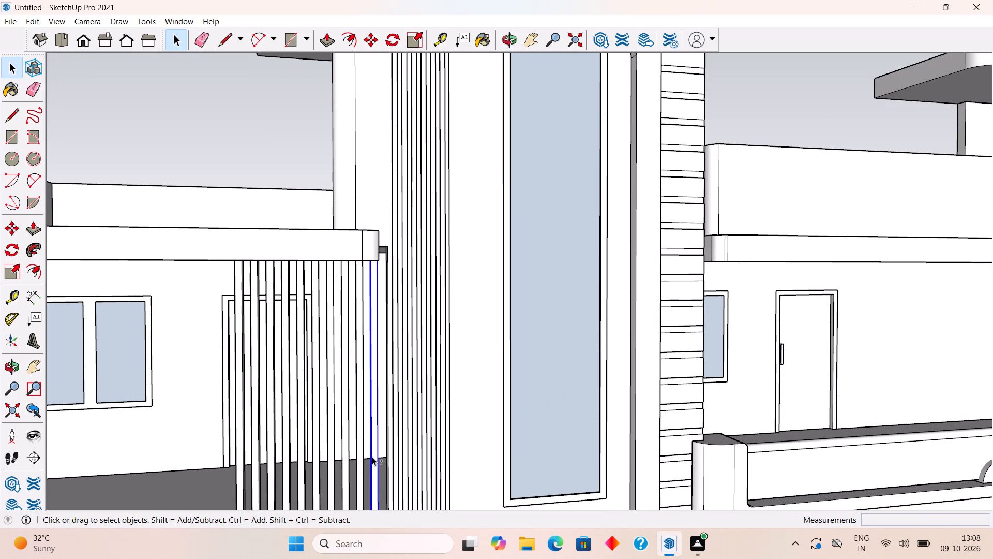
left_click(362, 473, "shift")
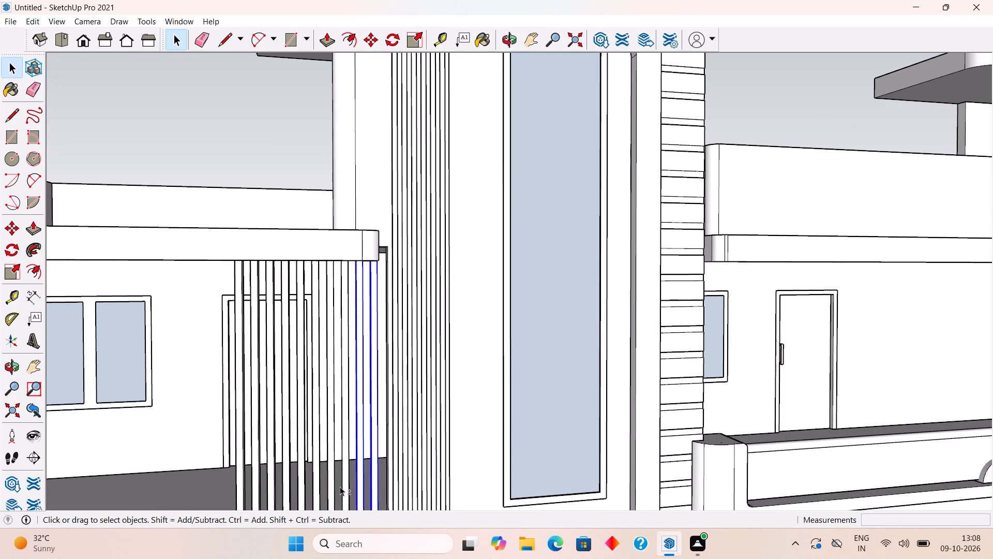
left_click(344, 483, "shift")
left_click(332, 484, "shift")
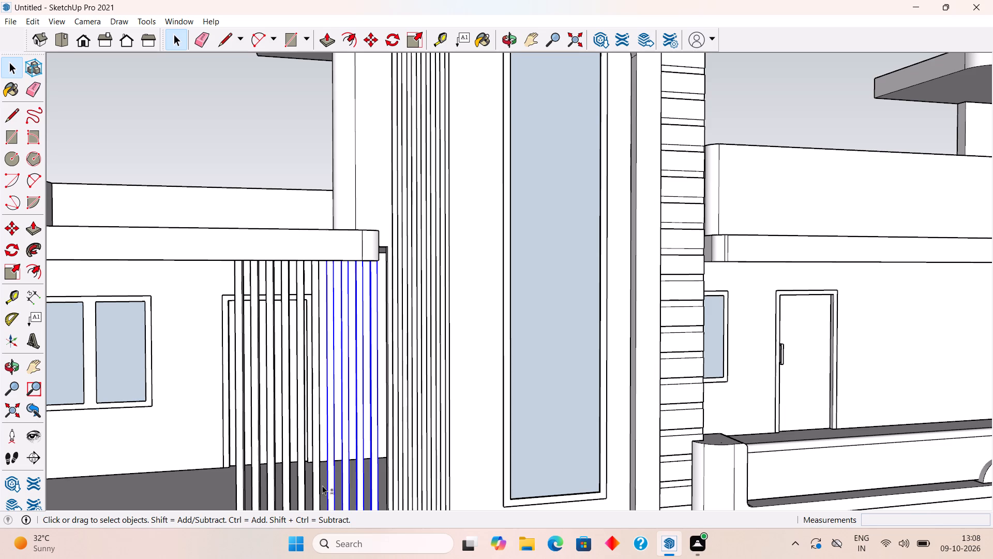
left_click(317, 487, "shift")
left_click(303, 488, "shift")
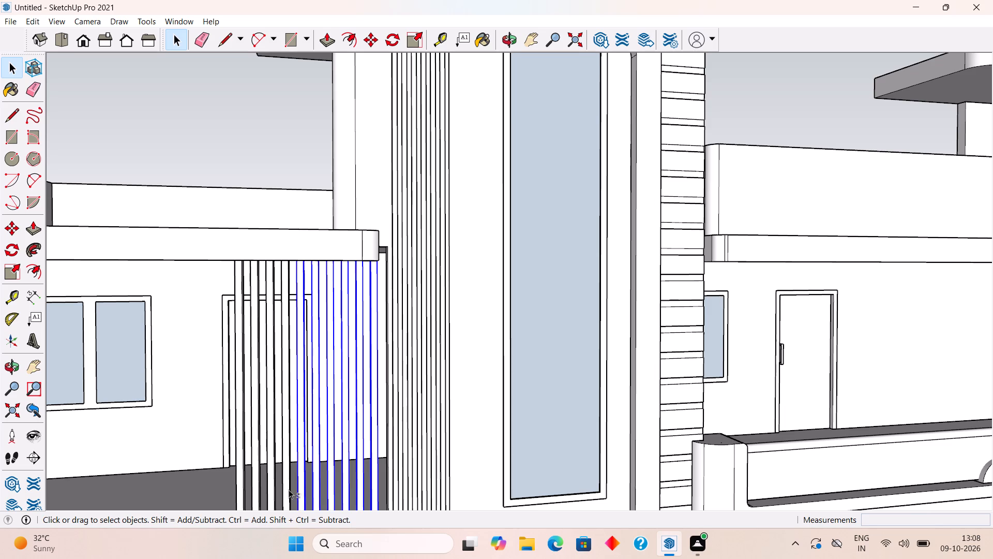
left_click(287, 490, "shift")
left_click(273, 489, "shift")
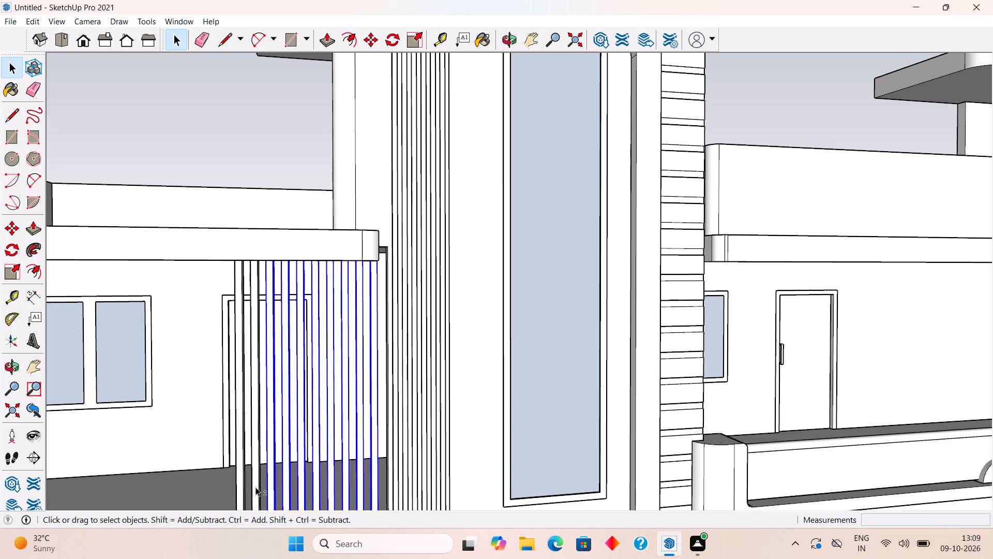
left_click(255, 487, "shift")
left_click(242, 492, "shift")
right_click(242, 492, "shift")
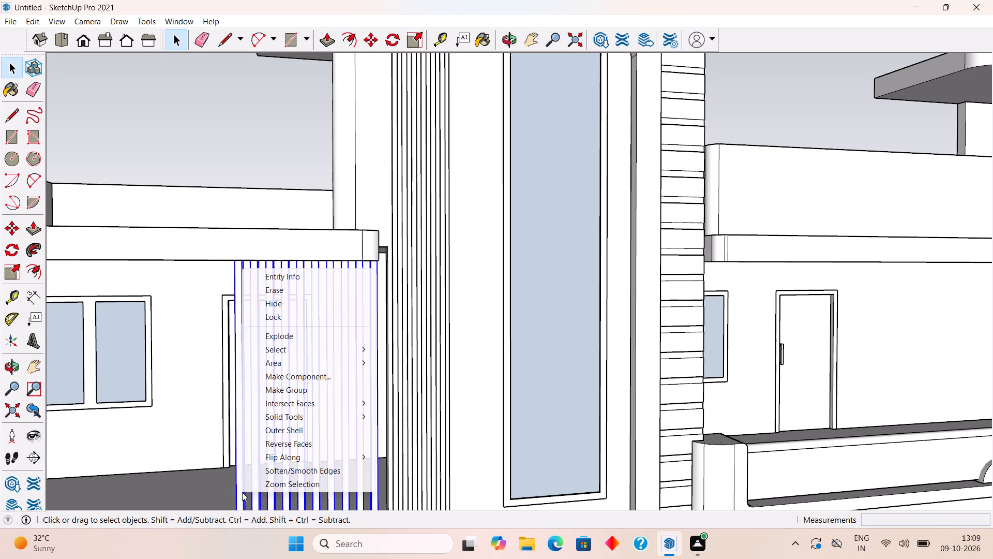
left_click(281, 391)
Copy the slat group about 30' 4" along the red axis onto the second house's upper balcony, beside its tower.
scroll(281, 391, "down", 4)
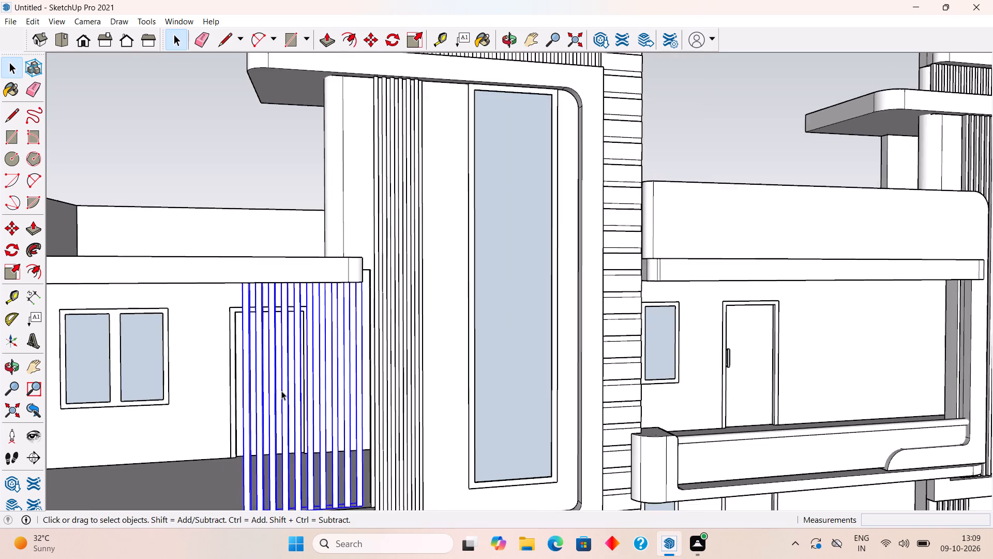
scroll(281, 391, "down", 12)
middle_click_drag(350, 388, 260, 441)
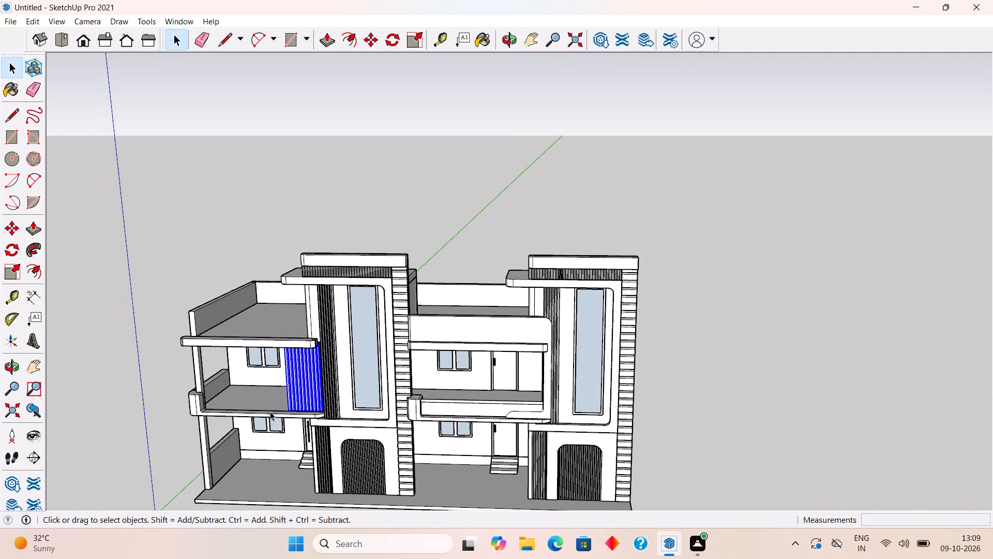
scroll(270, 411, "up", 5)
key("m")
left_click(312, 388)
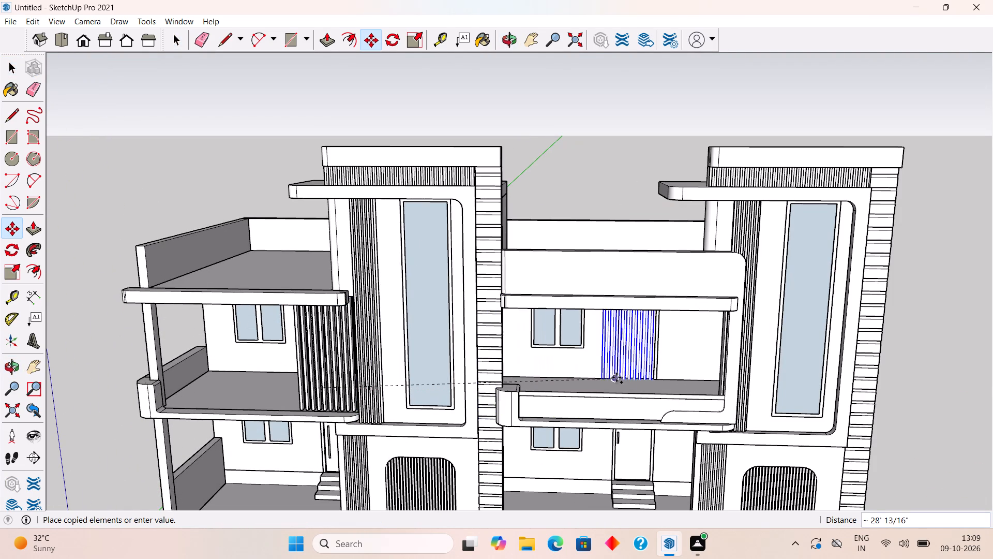
left_click(676, 394)
middle_click_drag(765, 389, 757, 392)
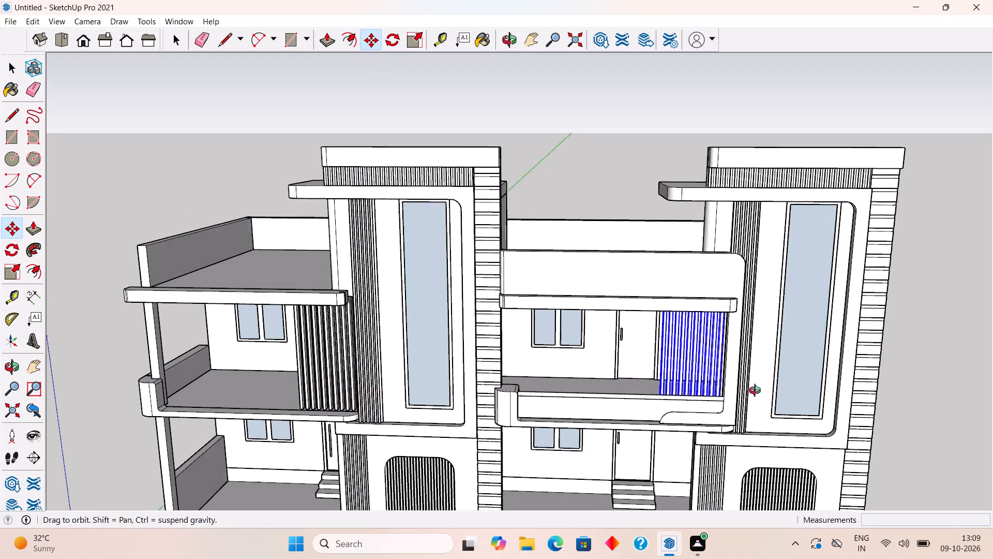
middle_click_drag(757, 392, 549, 380)
scroll(569, 381, "up", 11)
middle_click_drag(601, 377, 852, 388)
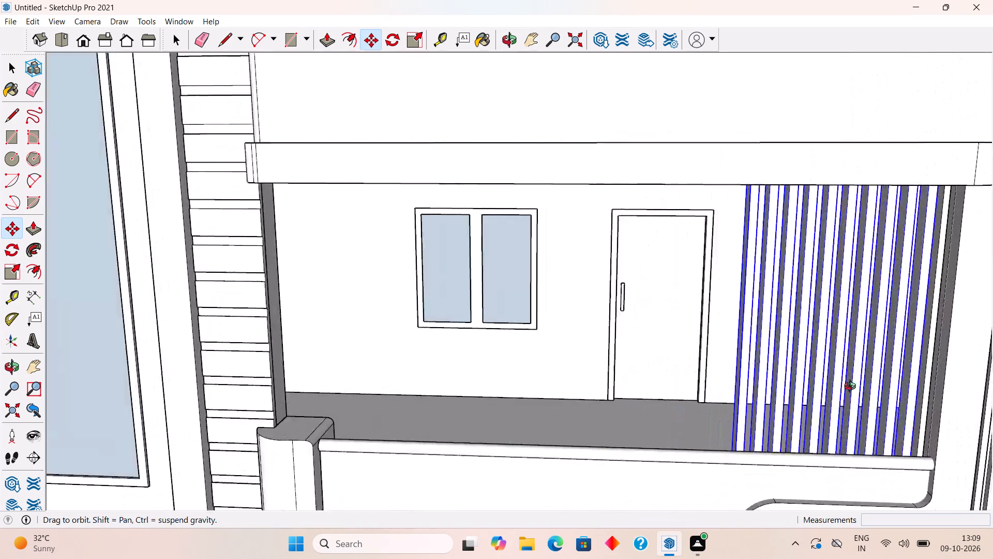
middle_click_drag(852, 388, 894, 376)
scroll(894, 376, "down", 4)
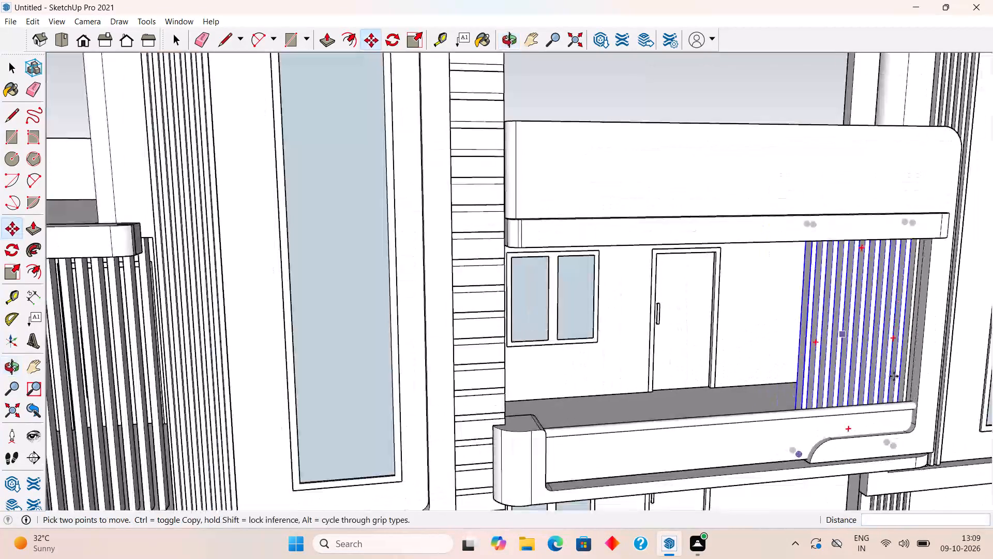
key("space")
left_click(690, 99)
Move the second house's slat group 6" along the red axis away from the tower, toward the balcony door.
middle_click_drag(822, 256, 635, 220)
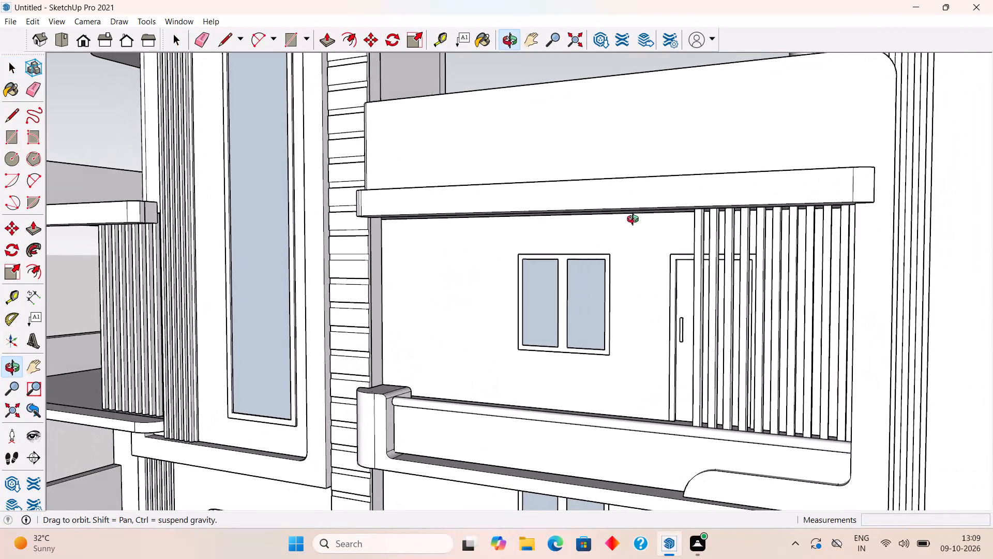
middle_click_drag(635, 220, 727, 236)
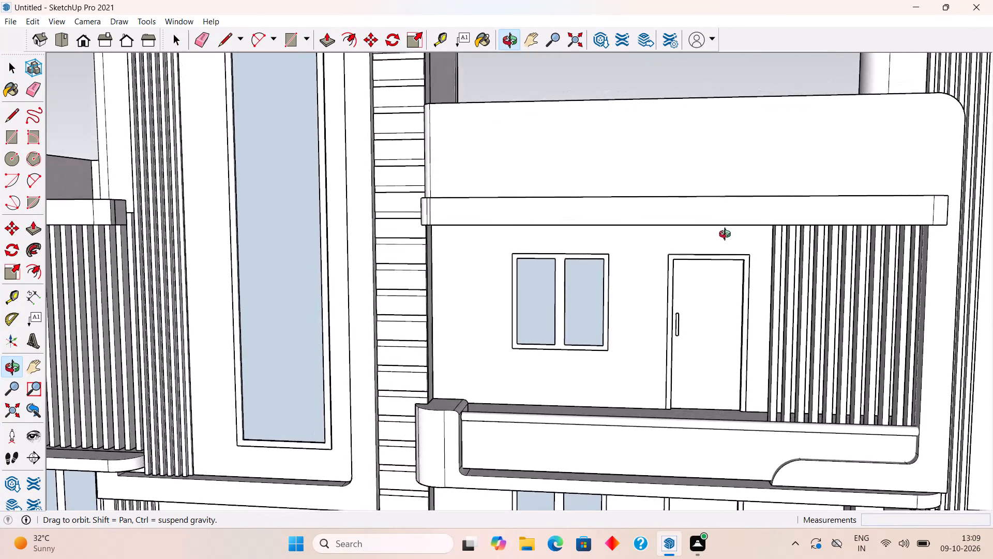
middle_click_drag(727, 236, 699, 270)
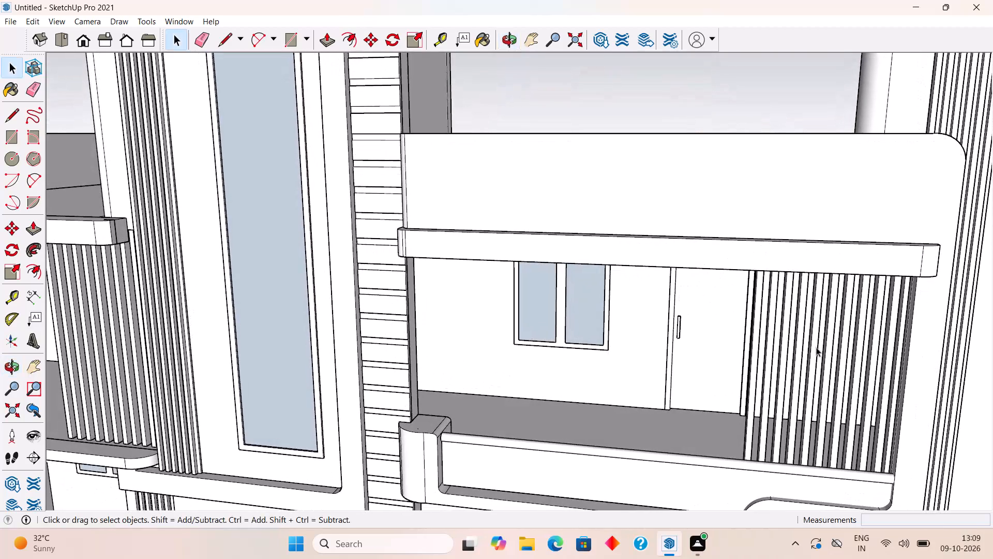
left_click(816, 347)
scroll(914, 366, "up", 9)
middle_click_drag(870, 346, 871, 323)
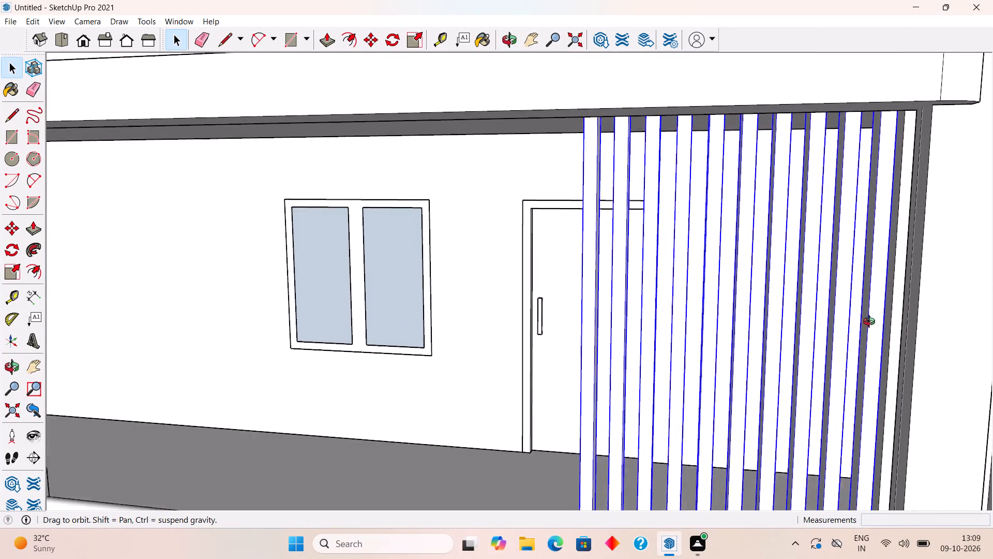
middle_click_drag(871, 323, 925, 311)
key("m")
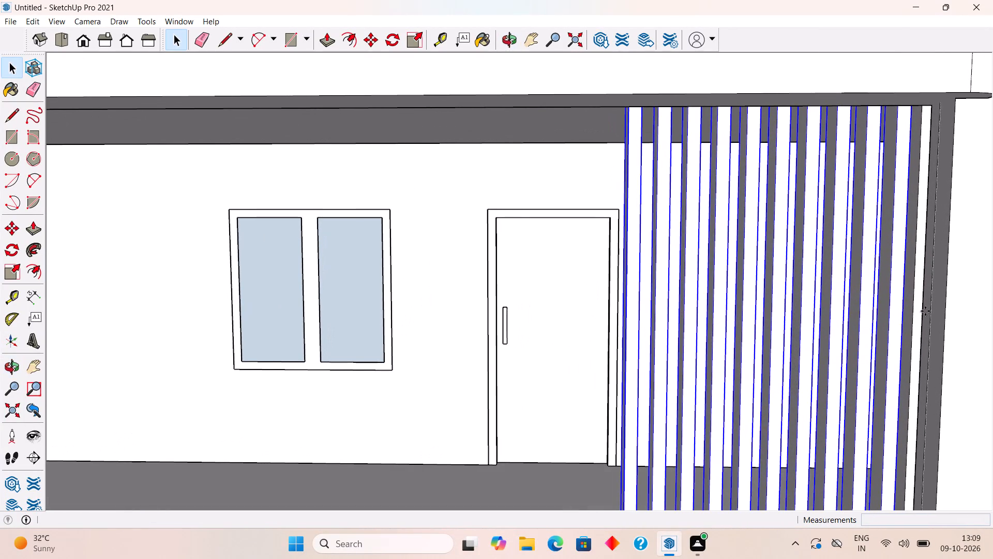
left_click(879, 322)
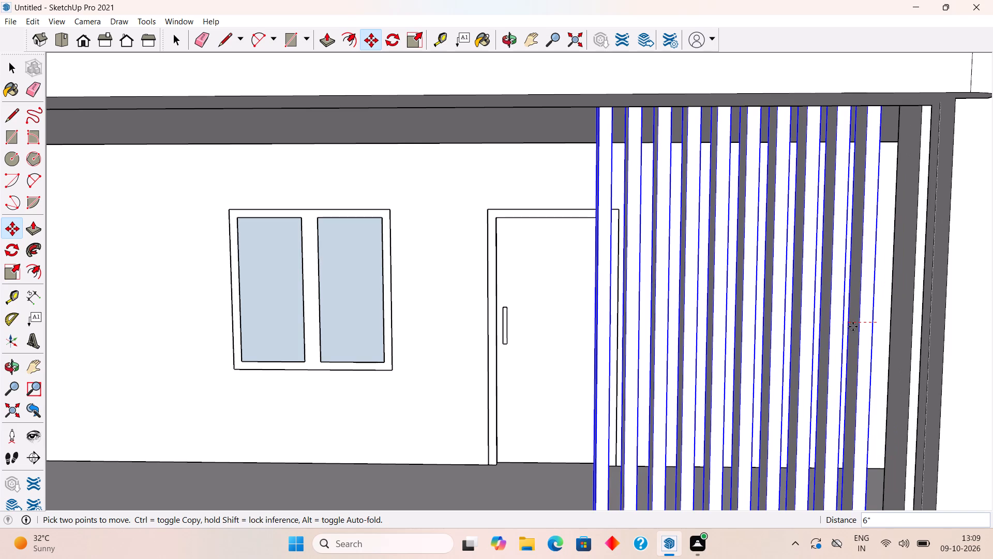
left_click(853, 327)
key("space")
scroll(851, 327, "down", 11)
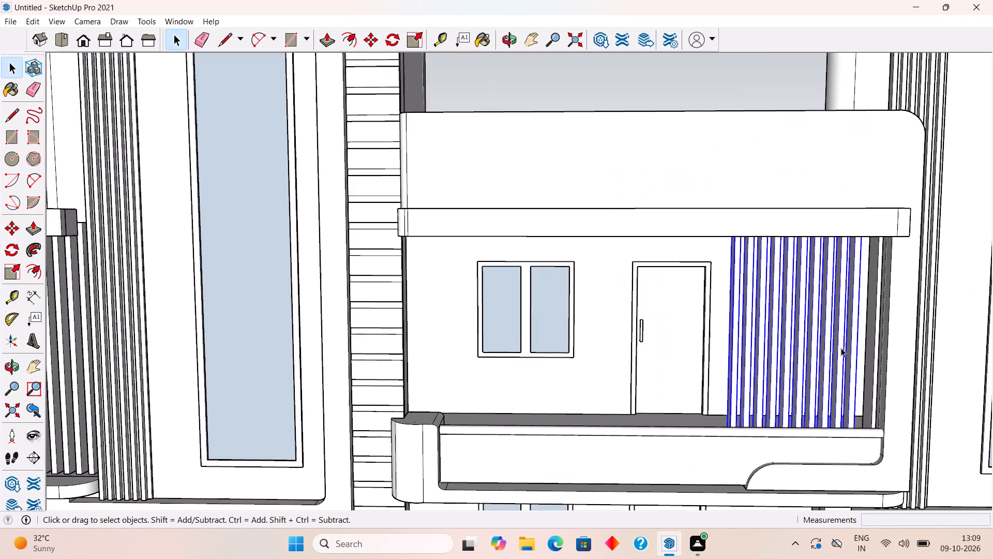
scroll(841, 348, "down", 9)
left_click(724, 216)
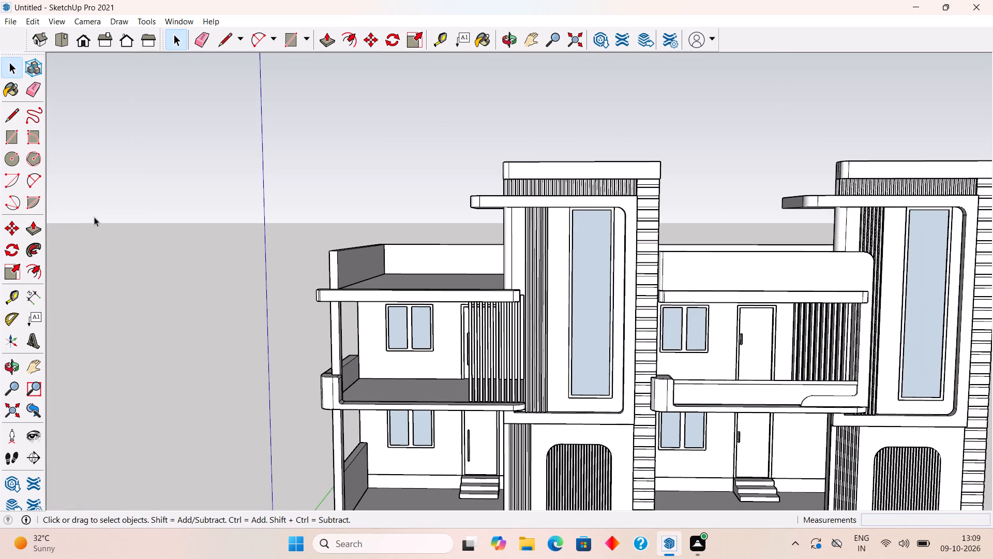
Unhide all hidden geometry in the model.
middle_click_drag(282, 337, 226, 289)
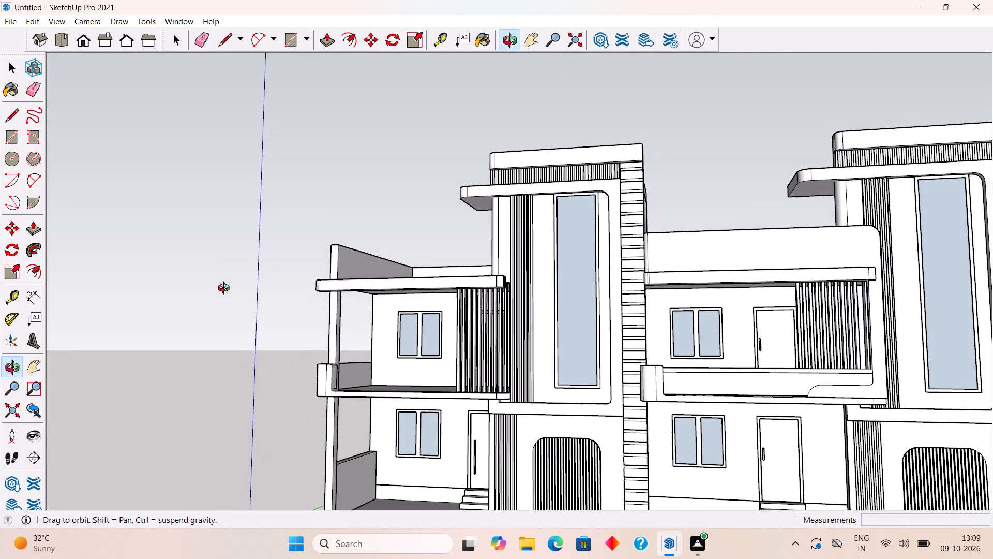
middle_click_drag(226, 289, 290, 438)
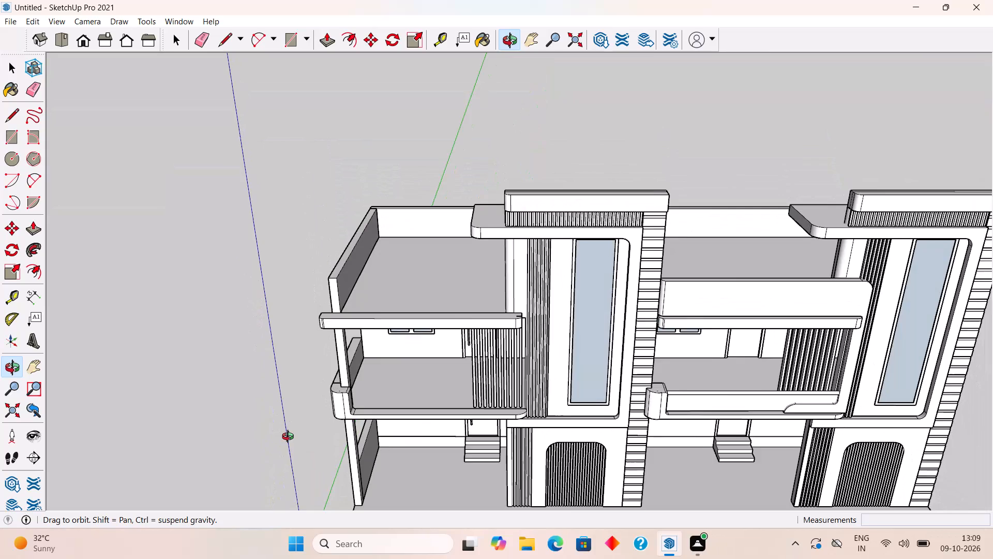
middle_click_drag(290, 438, 315, 345)
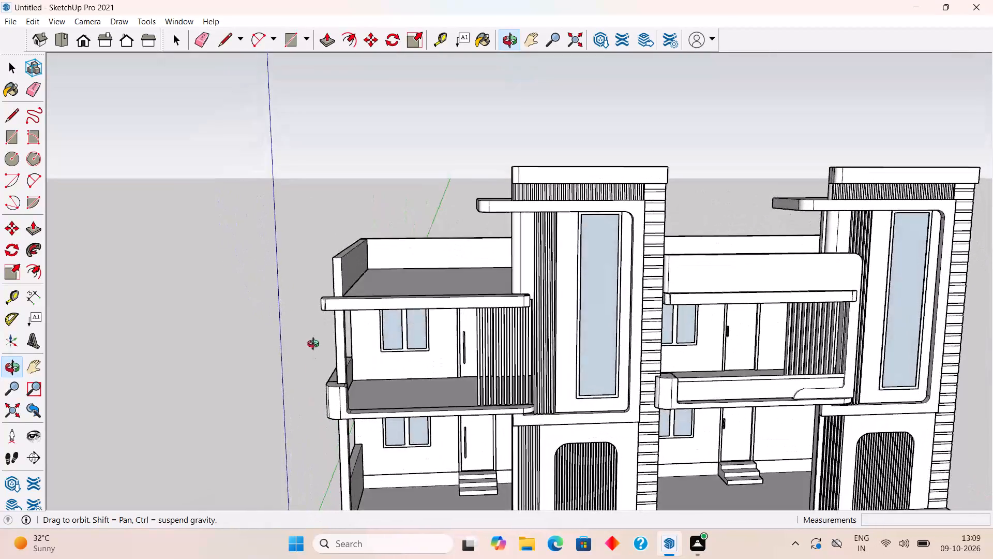
middle_click_drag(315, 345, 309, 304)
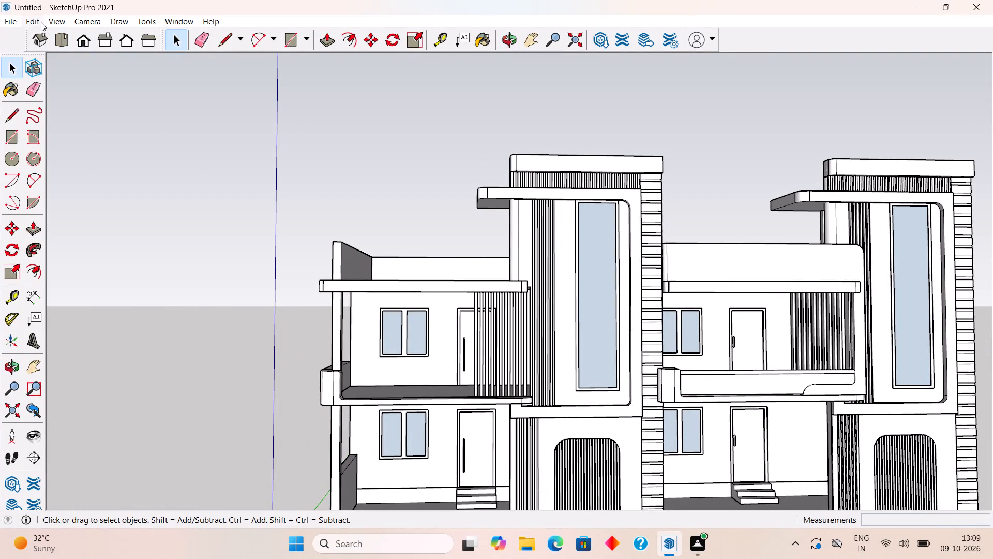
left_click(41, 22)
left_click(109, 217)
left_click(248, 242)
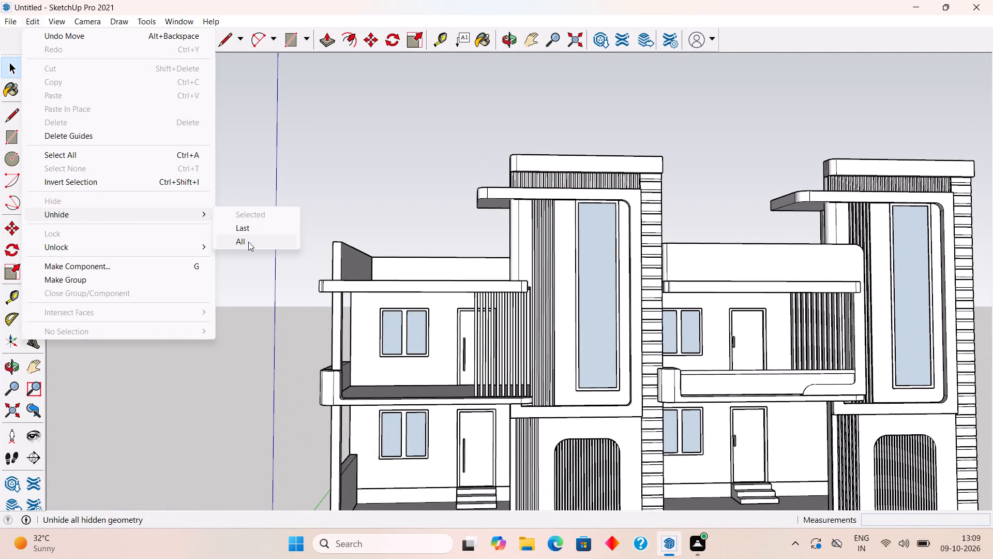
Examine the full front exterior of both houses, including the slat screens on the upper balconies.
scroll(253, 245, "down", 4)
middle_click_drag(275, 256, 281, 288)
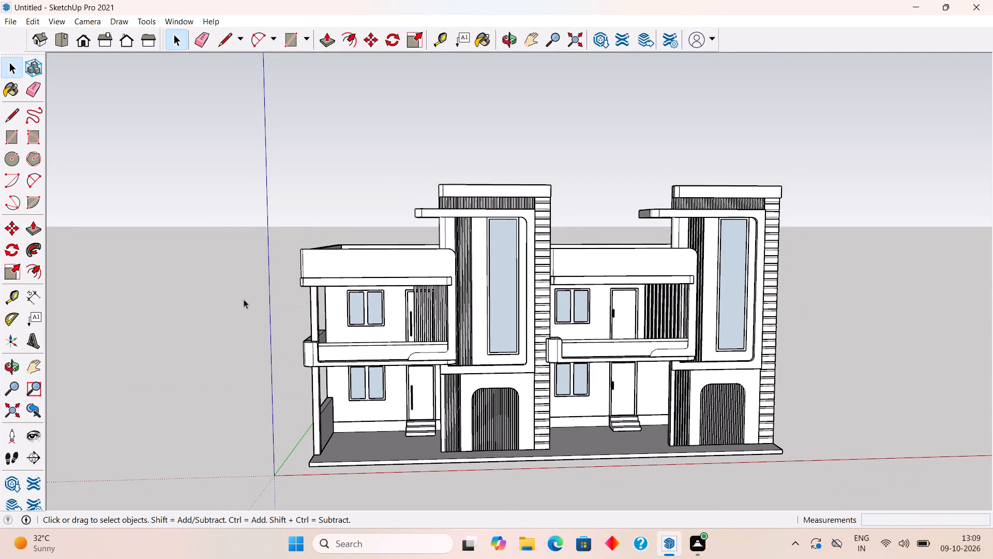
left_click(244, 299)
middle_click_drag(522, 345, 502, 377)
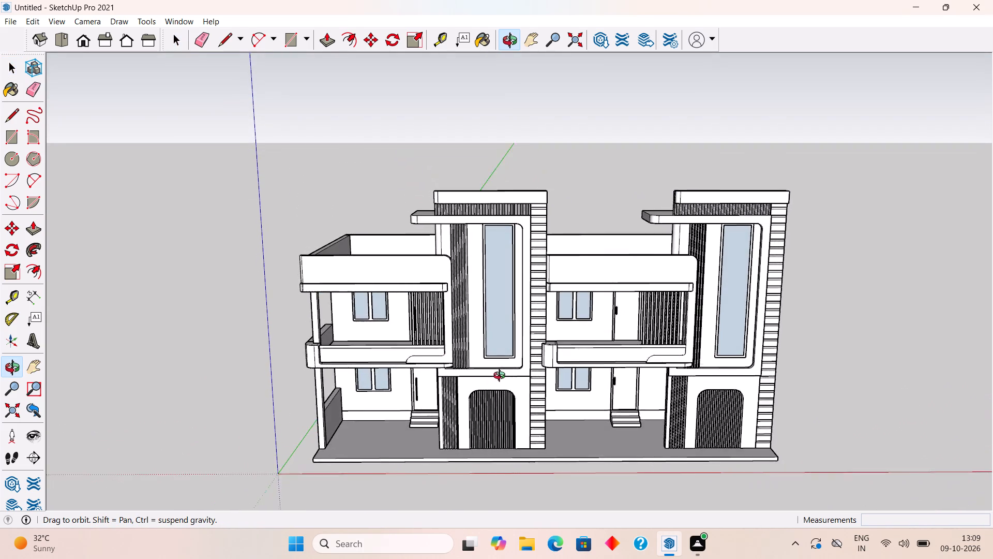
middle_click_drag(502, 377, 505, 355)
scroll(505, 355, "up", 1)
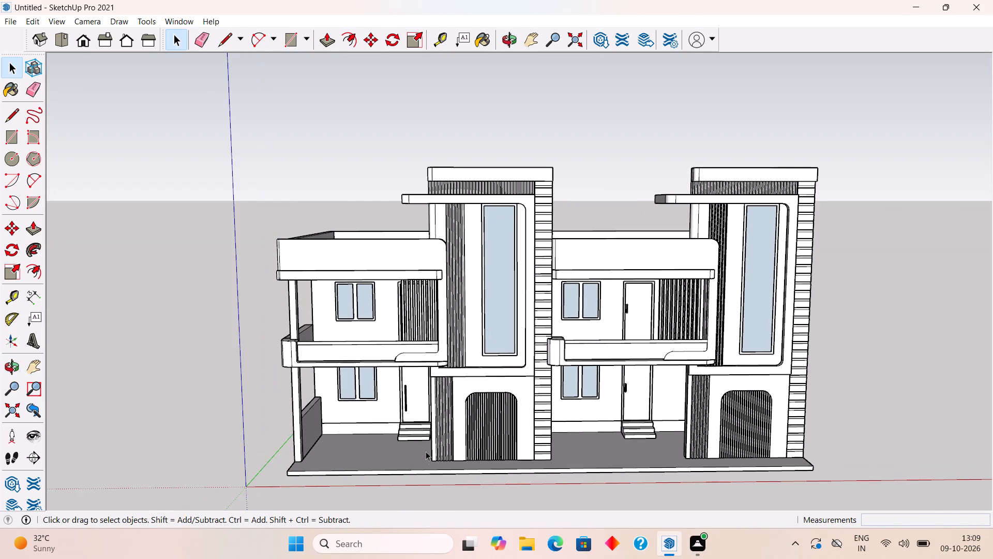
scroll(373, 480, "up", 3)
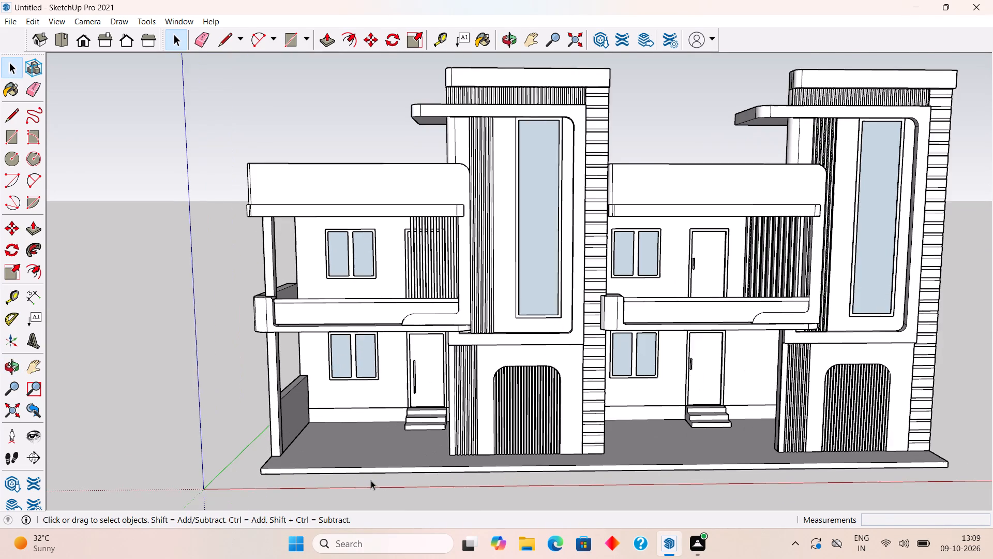
scroll(371, 480, "up", 1)
scroll(371, 480, "down", 3)
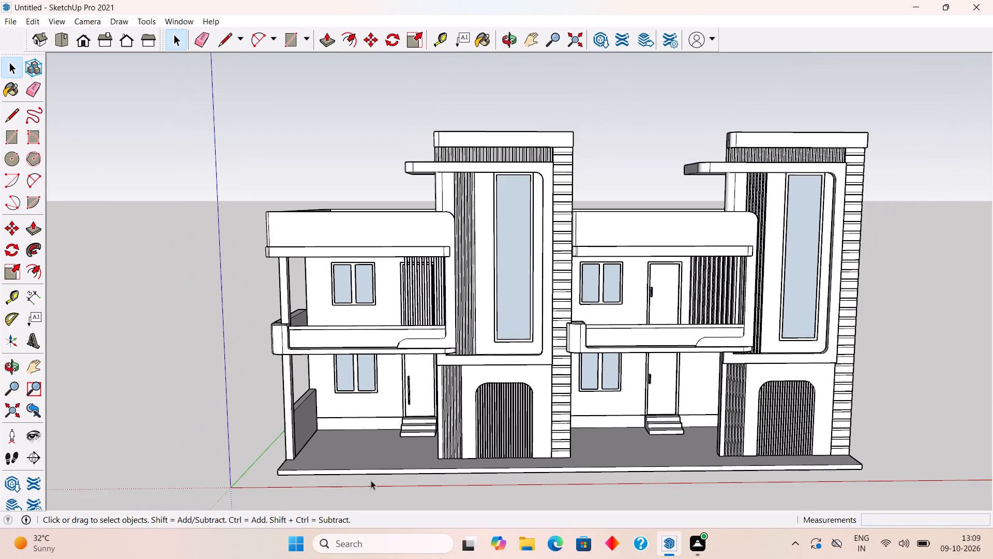
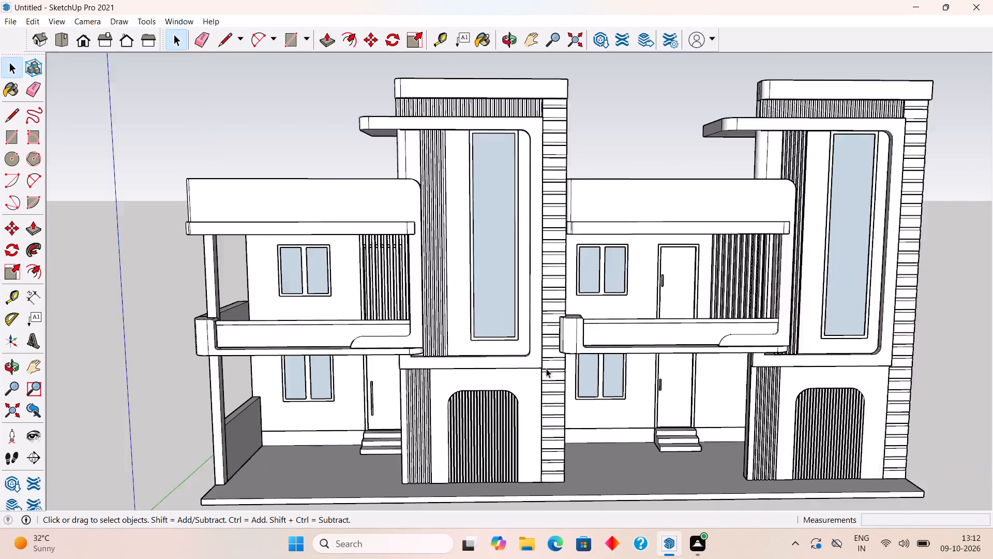
Examine the twin-house model's facades, balconies and roof terraces from the front, the side and above.
scroll(546, 369, "up", 2)
scroll(636, 350, "up", 2)
scroll(651, 344, "down", 4)
scroll(599, 368, "down", 4)
scroll(676, 343, "down", 1)
middle_click_drag(676, 343, 595, 367)
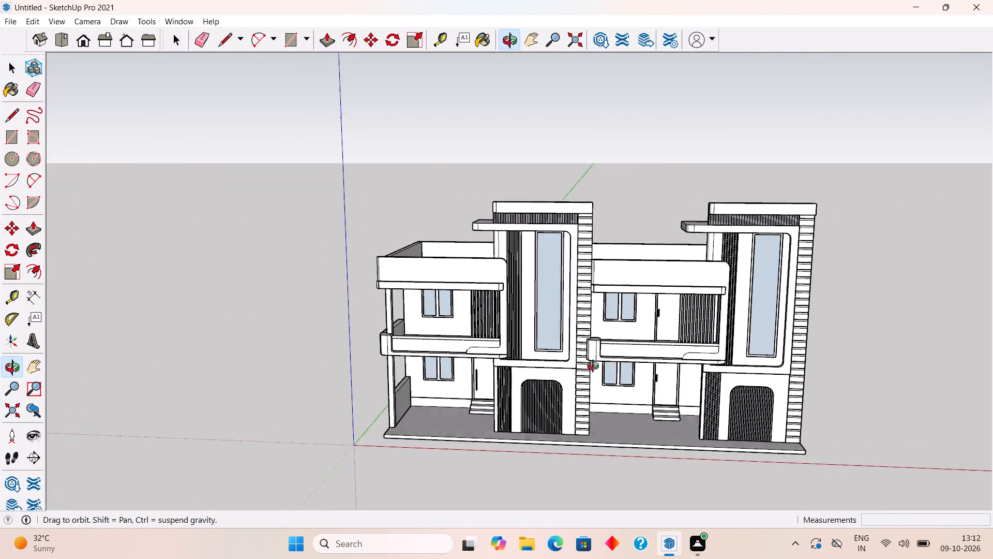
middle_click_drag(595, 367, 465, 404)
scroll(455, 419, "down", 3)
scroll(661, 387, "up", 4)
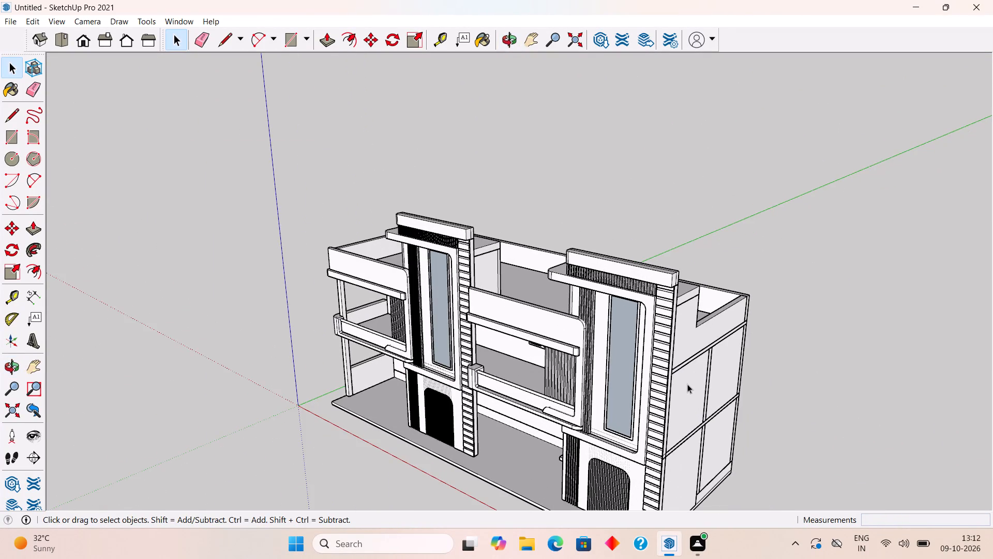
middle_click_drag(684, 367, 843, 326)
middle_click_drag(646, 382, 739, 351)
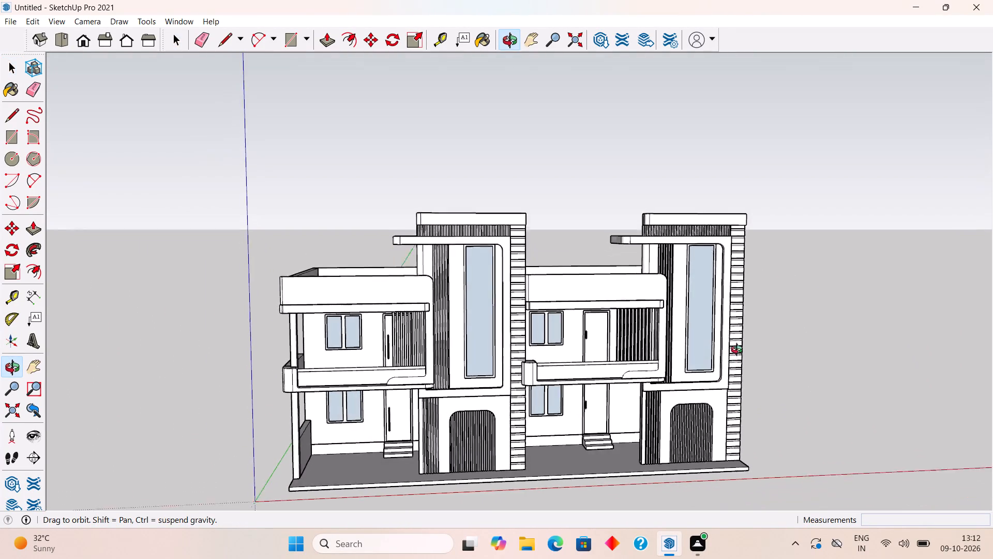
middle_click_drag(739, 351, 710, 373)
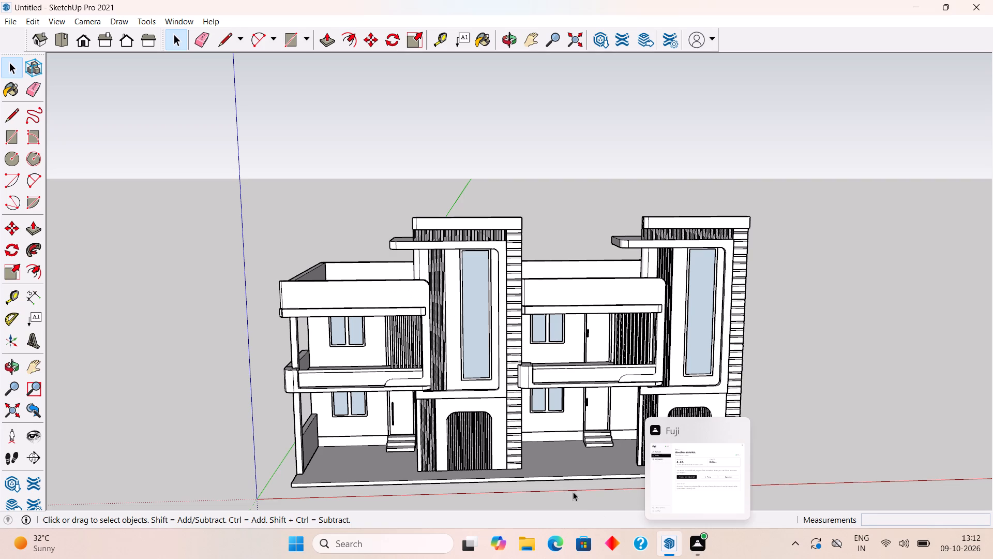
scroll(512, 400, "down", 4)
scroll(436, 490, "up", 5)
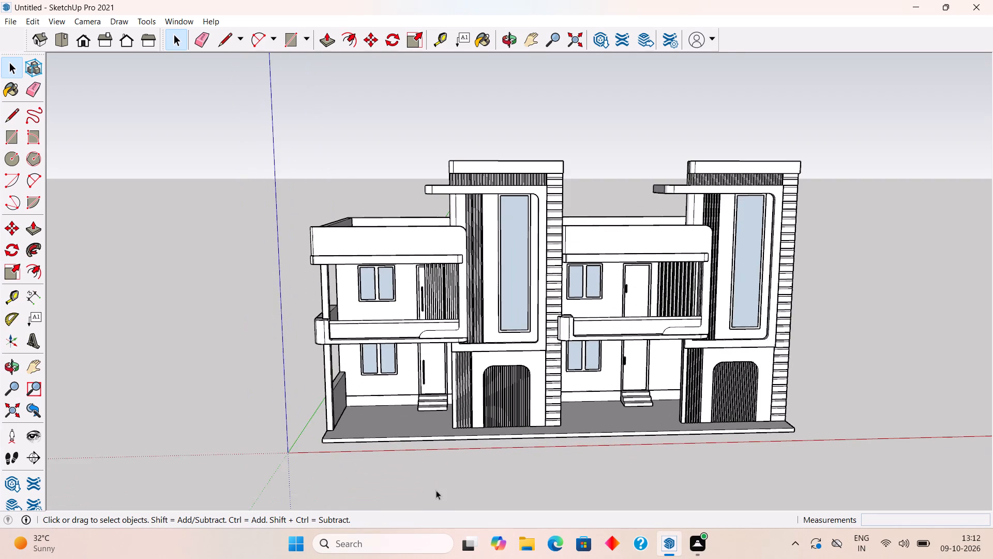
middle_click_drag(409, 453, 857, 402)
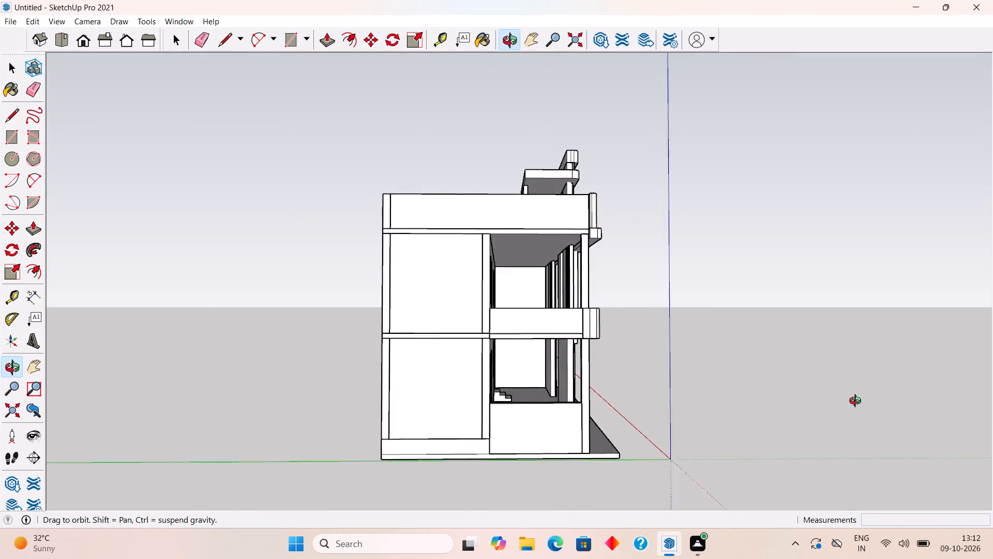
middle_click_drag(857, 402, 288, 422)
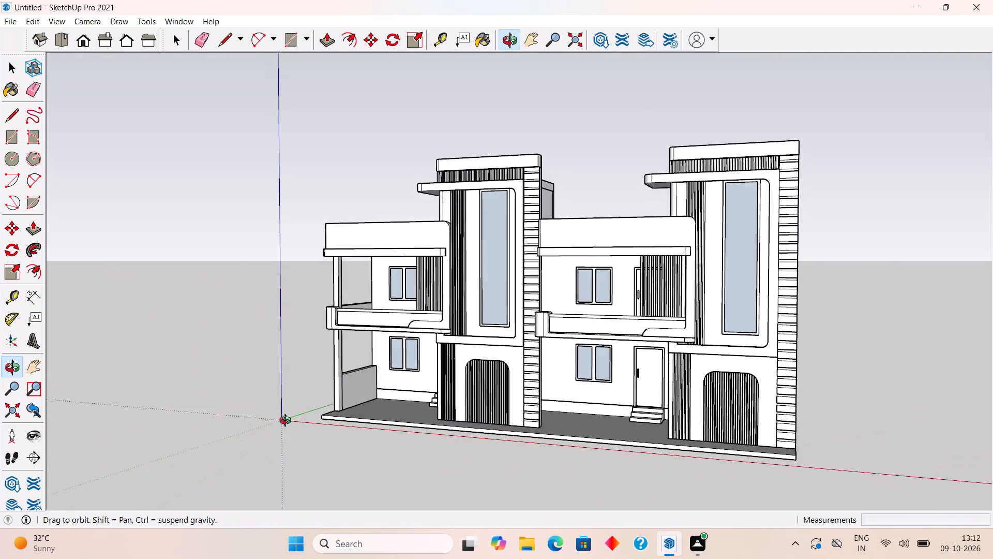
middle_click_drag(288, 422, 256, 436)
scroll(256, 436, "up", 1)
scroll(471, 332, "up", 5)
middle_click_drag(418, 283, 707, 433)
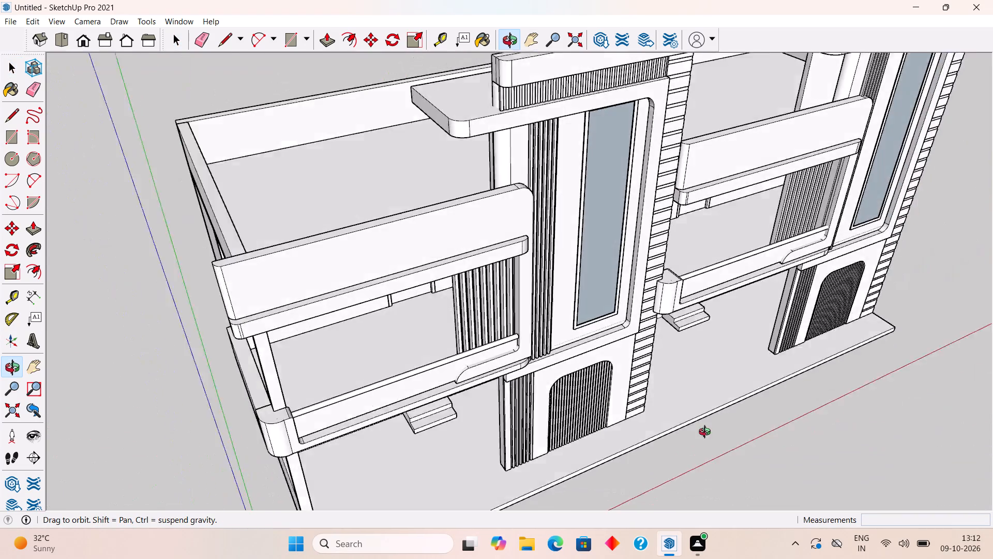
middle_click_drag(707, 433, 538, 435)
scroll(538, 435, "down", 3)
scroll(538, 435, "up", 4)
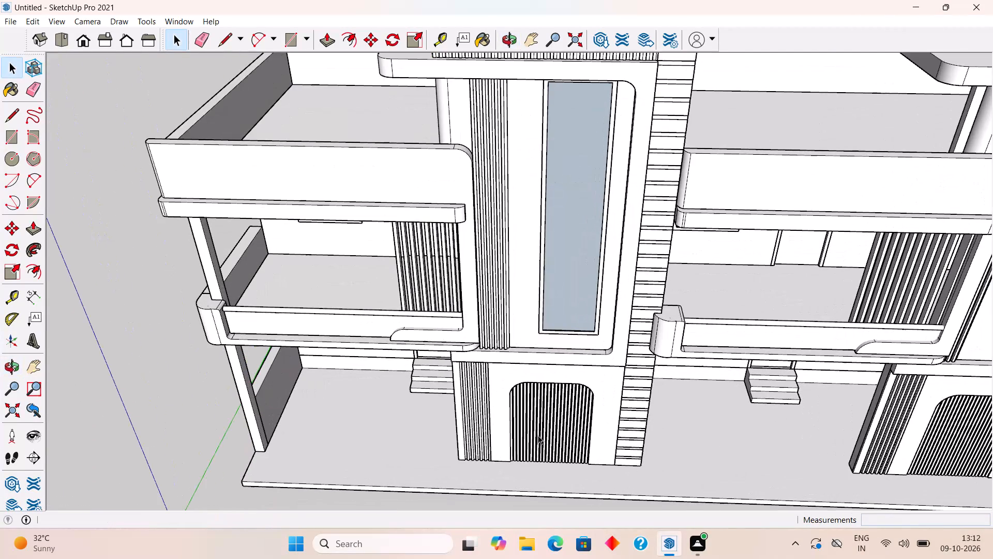
scroll(538, 435, "down", 4)
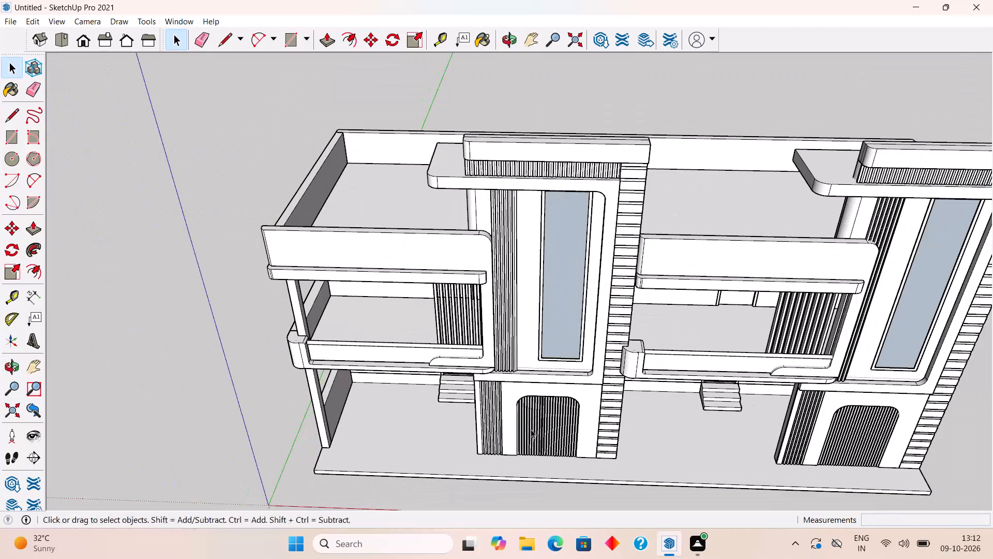
Paint the vertical slats on the left-hand house's upper balcony with the Wood Veneer 01 material.
key("b")
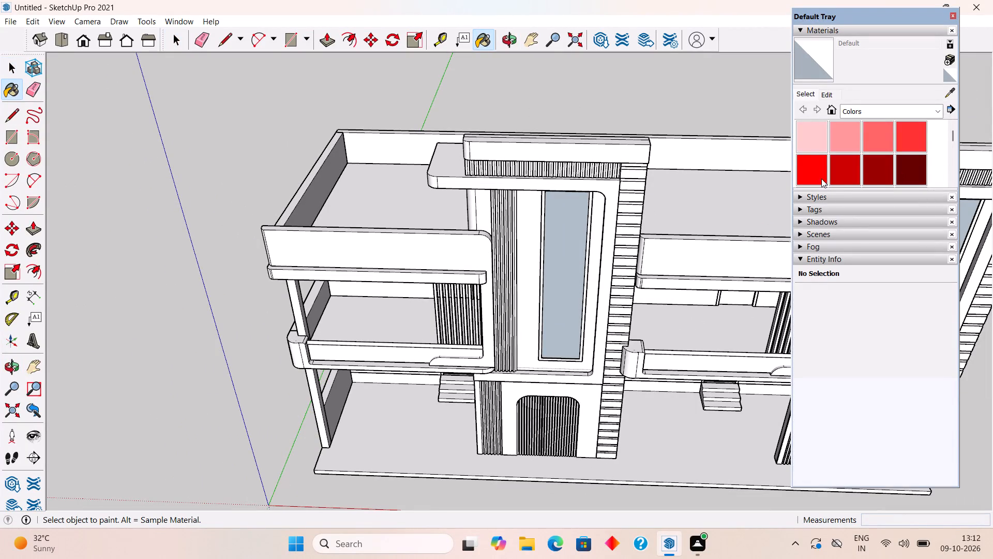
left_click(894, 109)
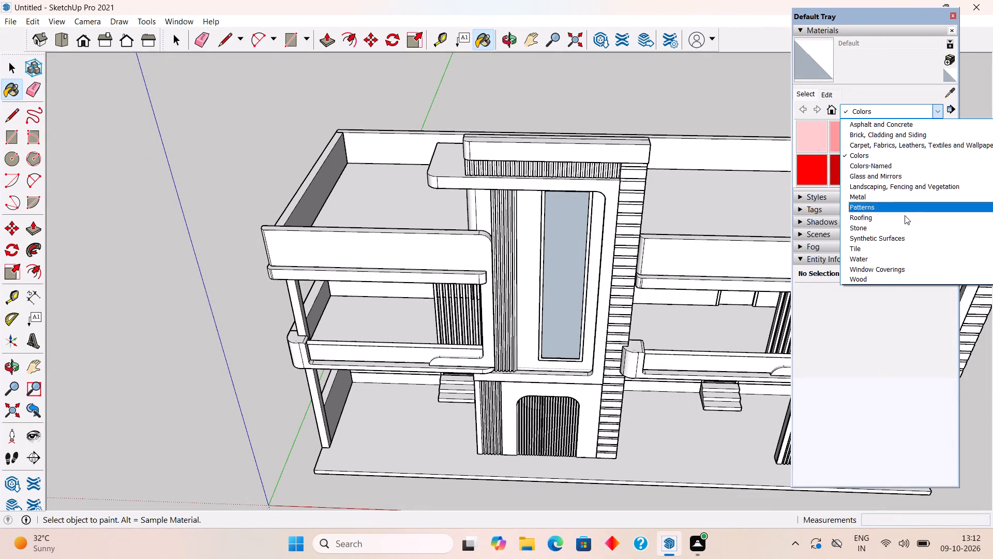
left_click(895, 282)
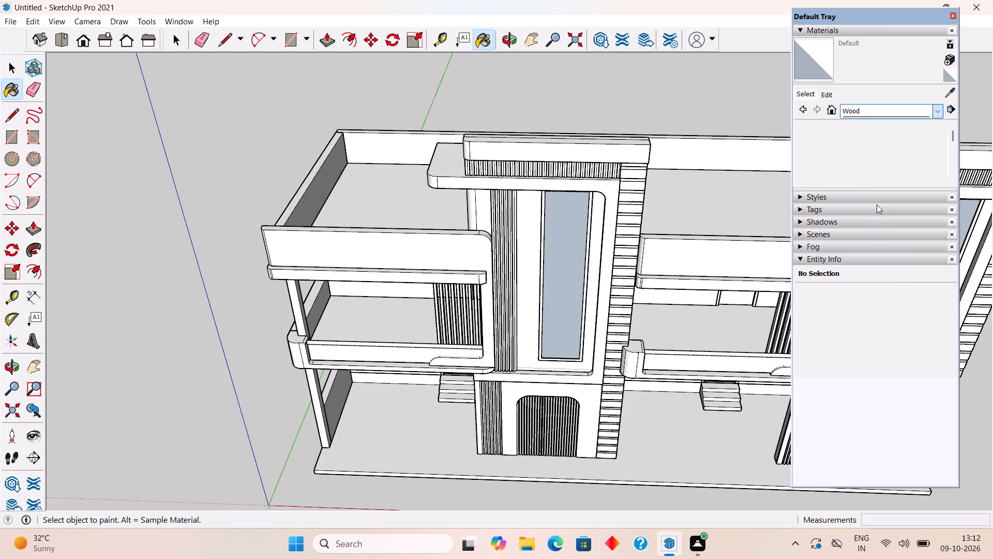
scroll(880, 168, "down", 4)
left_click(881, 142)
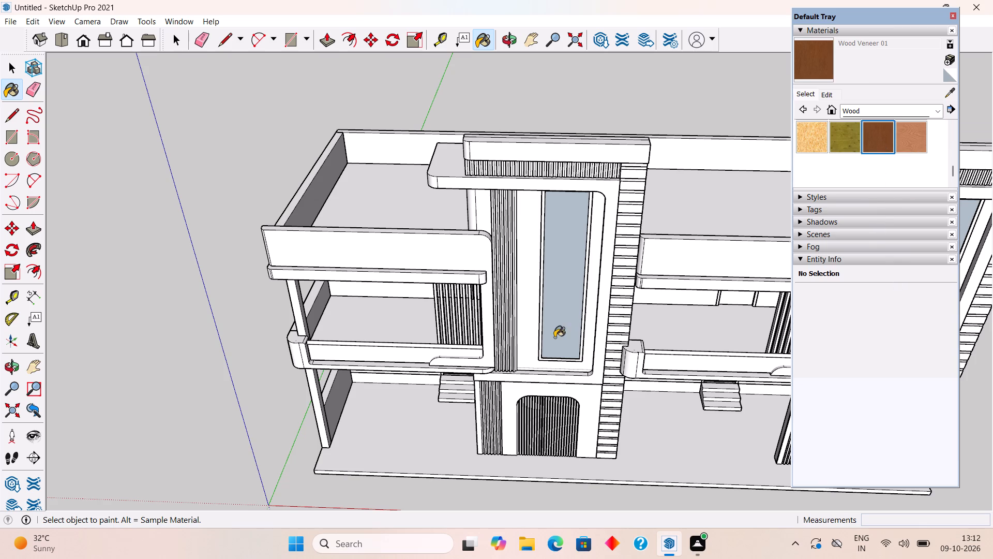
scroll(480, 333, "up", 13)
scroll(428, 330, "up", 4)
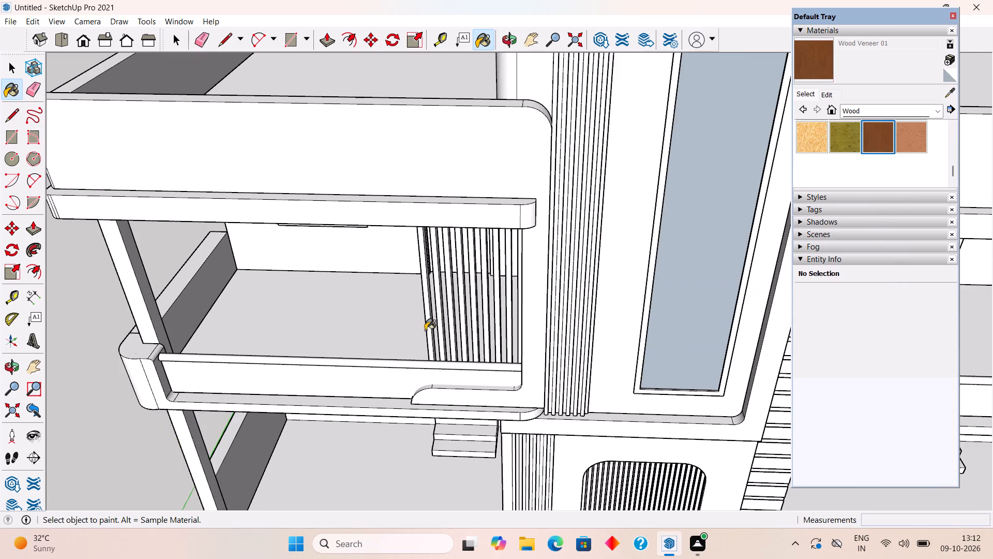
scroll(425, 330, "up", 4)
left_click(432, 332)
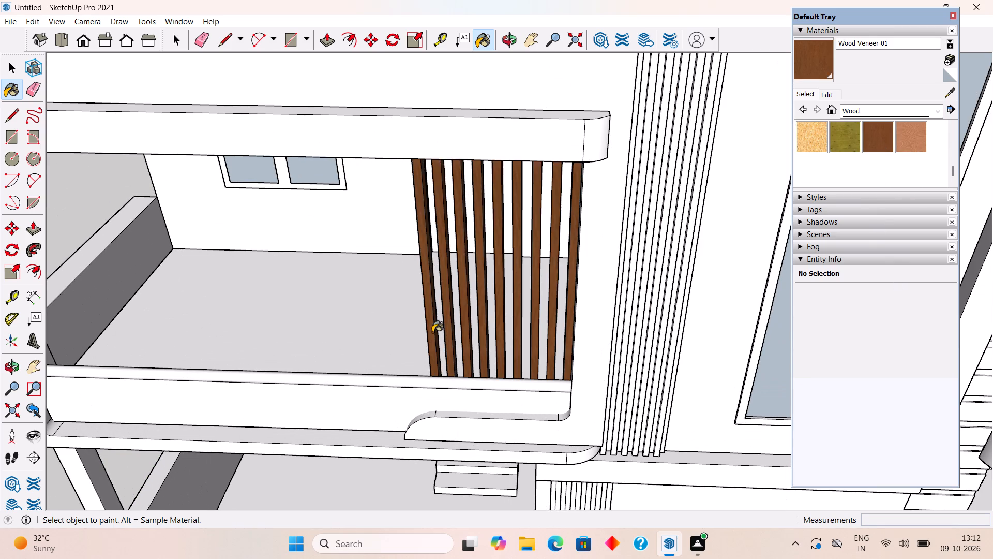
Paint the vertical slats on the right-hand house's upper balcony with Wood Veneer 01.
scroll(432, 332, "down", 10)
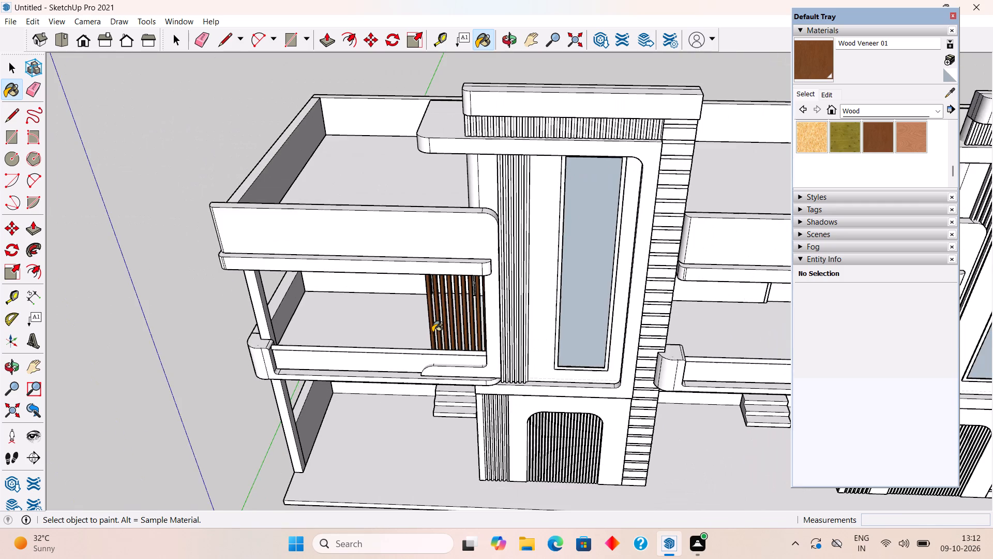
scroll(432, 332, "down", 6)
scroll(715, 320, "up", 1)
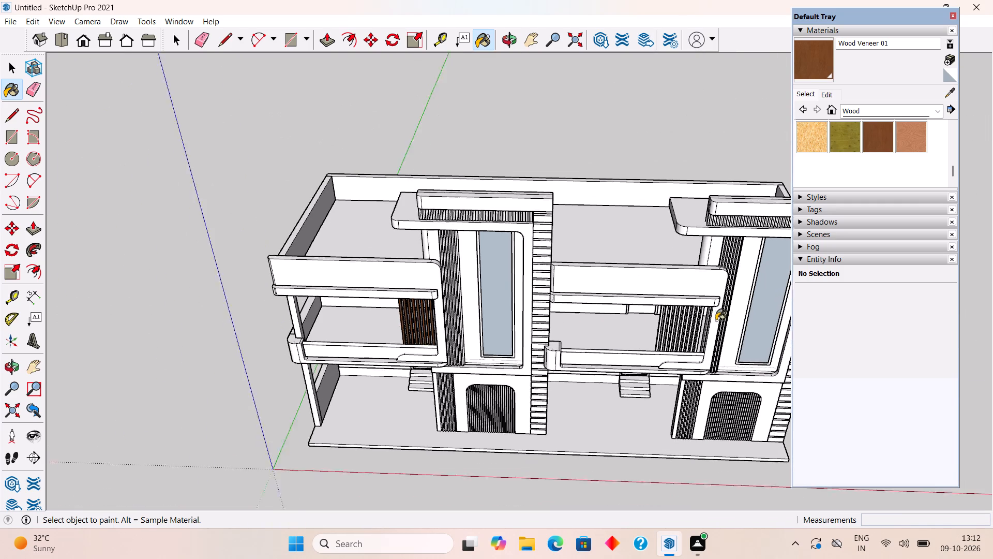
scroll(716, 320, "up", 3)
left_click(683, 336)
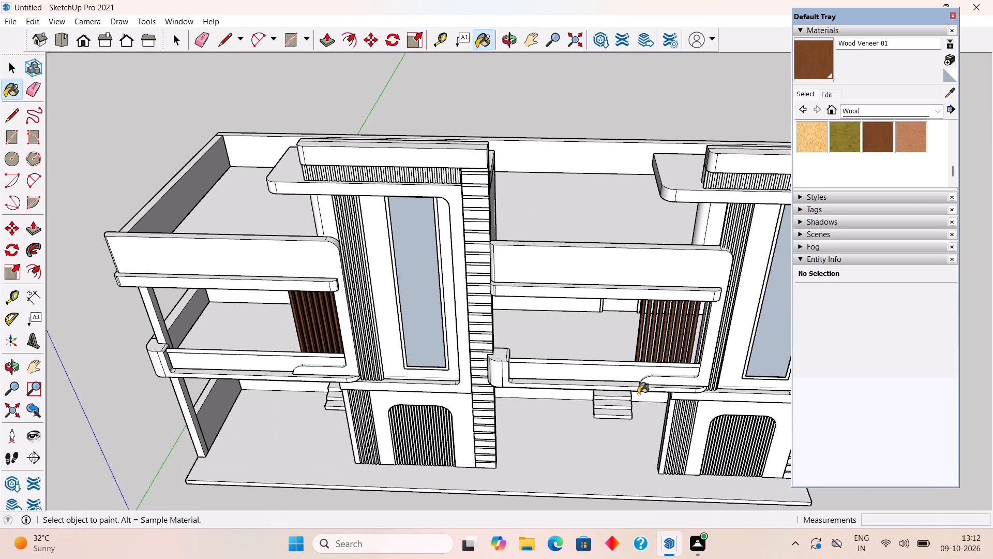
Paint the left-hand house's upper-floor door panel, frame and handle with the Wood Veneer 02 material.
middle_click_drag(631, 401, 670, 233)
middle_click_drag(443, 452, 511, 438)
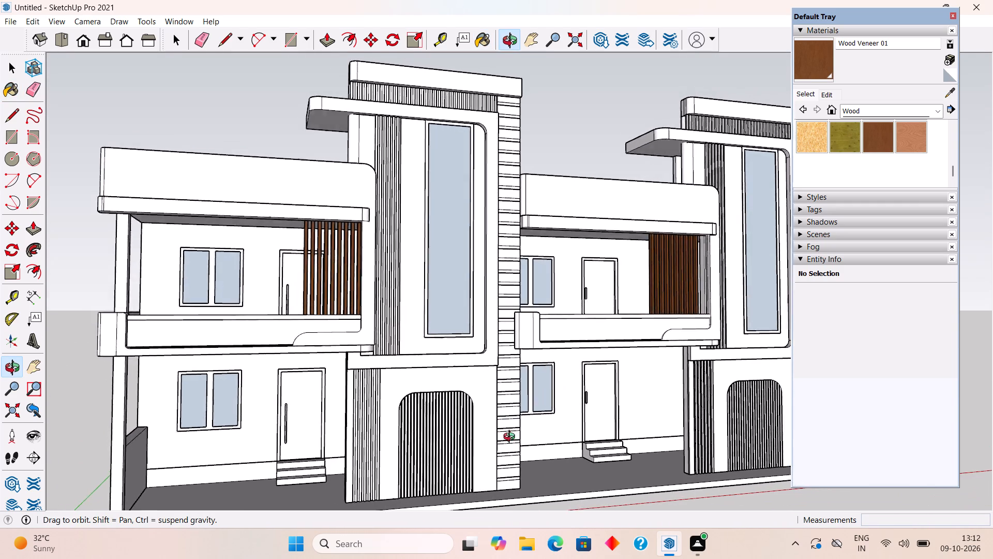
middle_click_drag(511, 438, 510, 456)
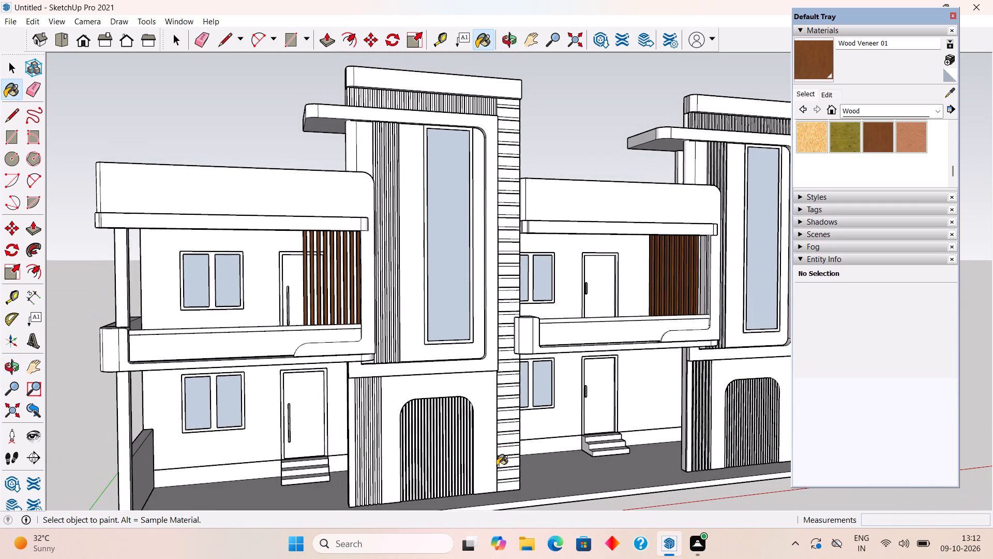
left_click(915, 131)
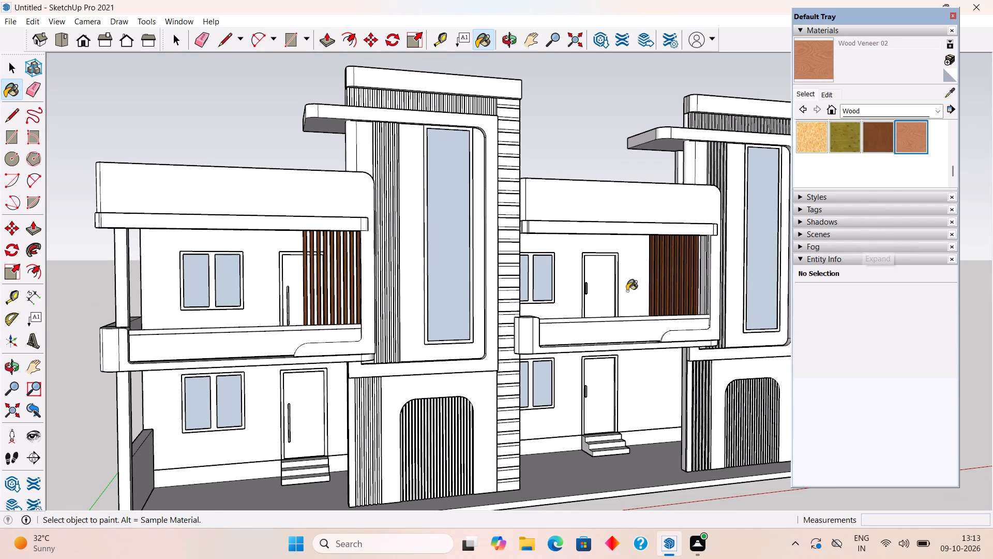
scroll(303, 290, "up", 10)
left_click(299, 285)
scroll(258, 286, "up", 4)
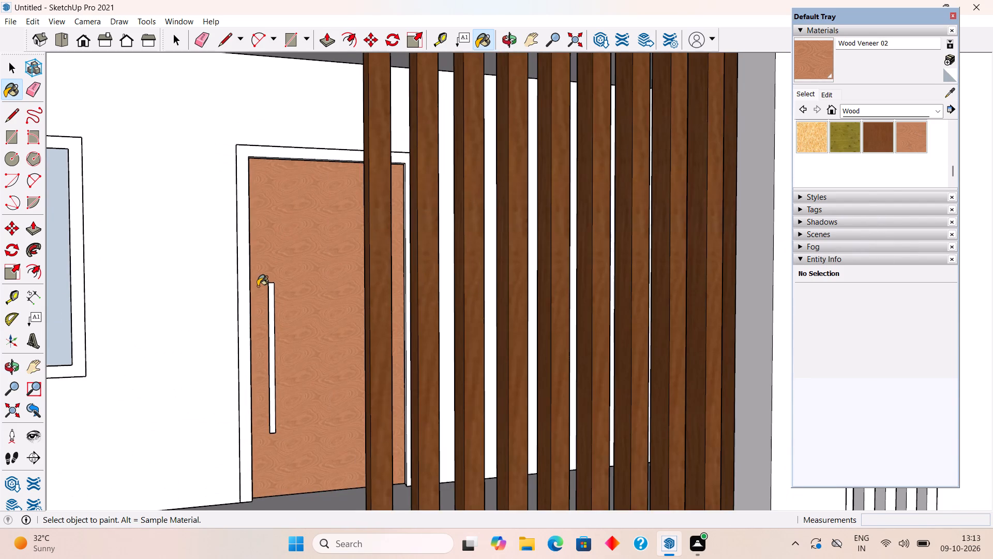
left_click(243, 304)
scroll(274, 336, "down", 3)
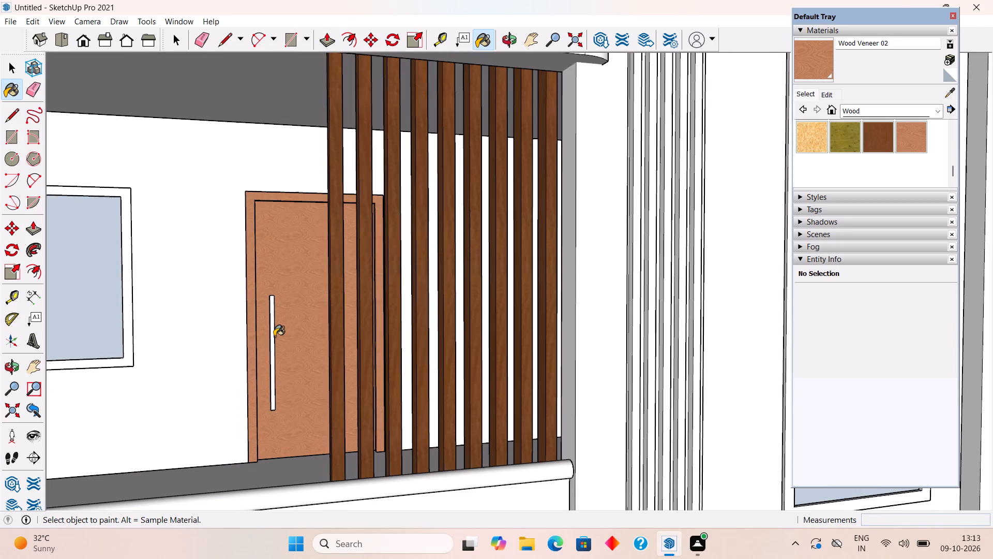
scroll(274, 336, "down", 5)
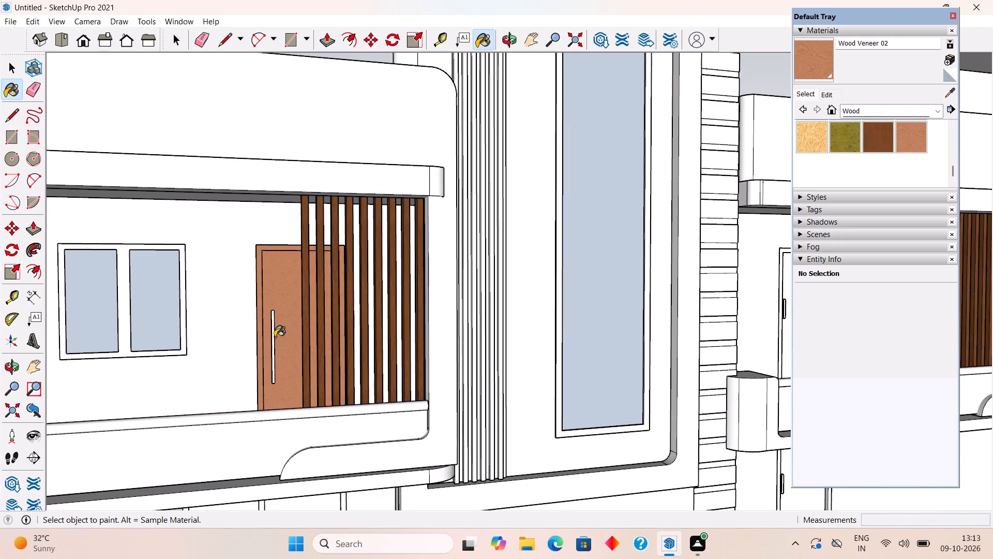
scroll(275, 337, "up", 1)
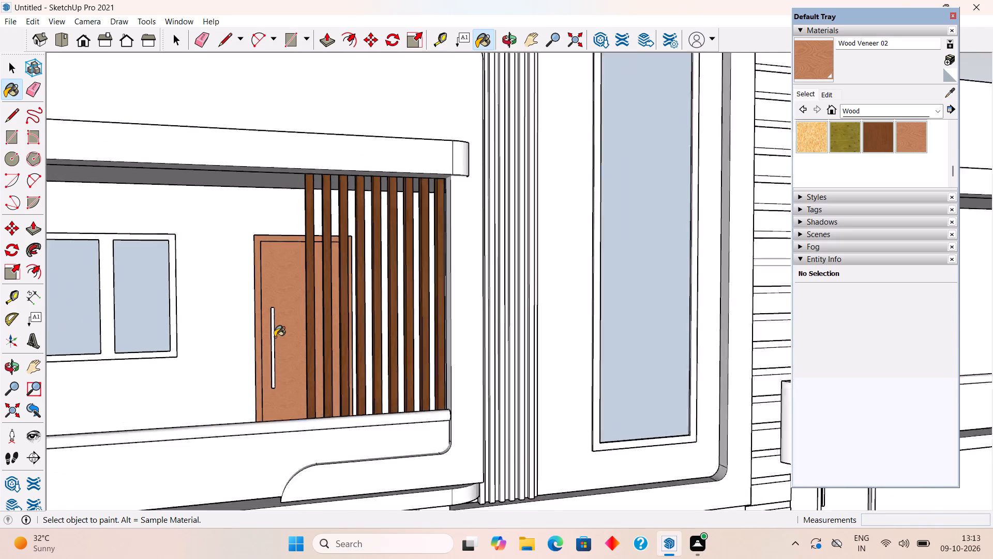
scroll(275, 337, "up", 3)
left_click(273, 339)
Paint the left-hand house's ground-floor door panel, handle and frame with Wood Veneer 02.
scroll(273, 339, "down", 15)
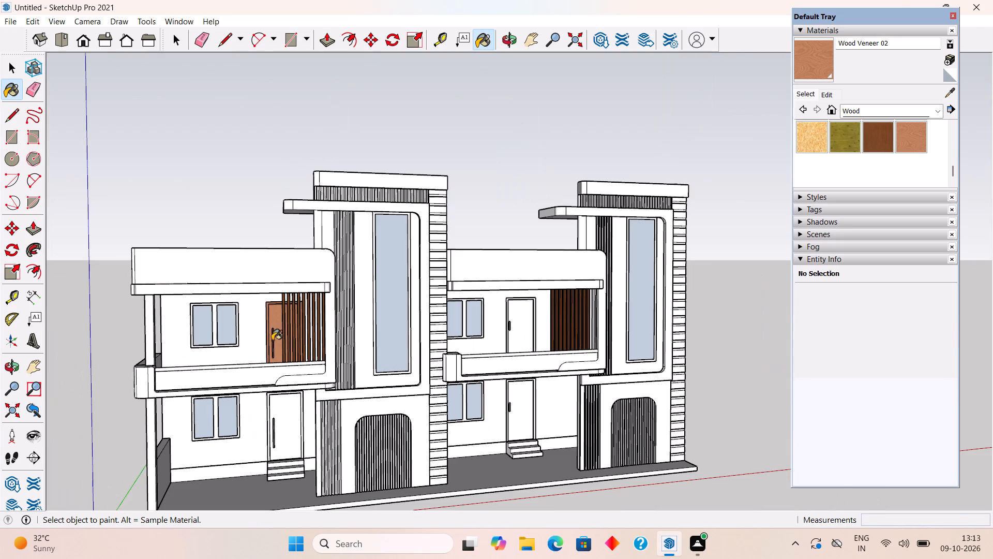
scroll(284, 436, "up", 1)
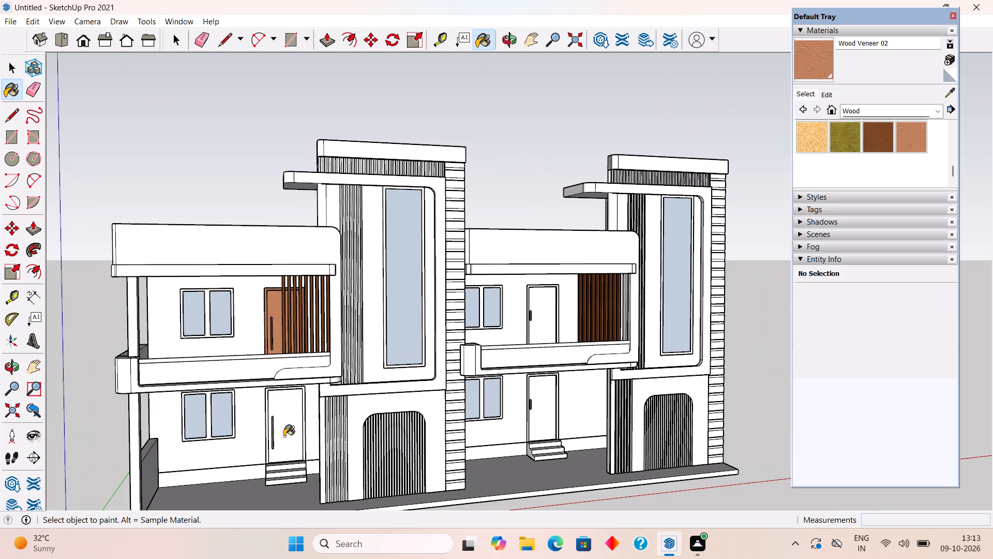
left_click(284, 435)
scroll(283, 435, "up", 4)
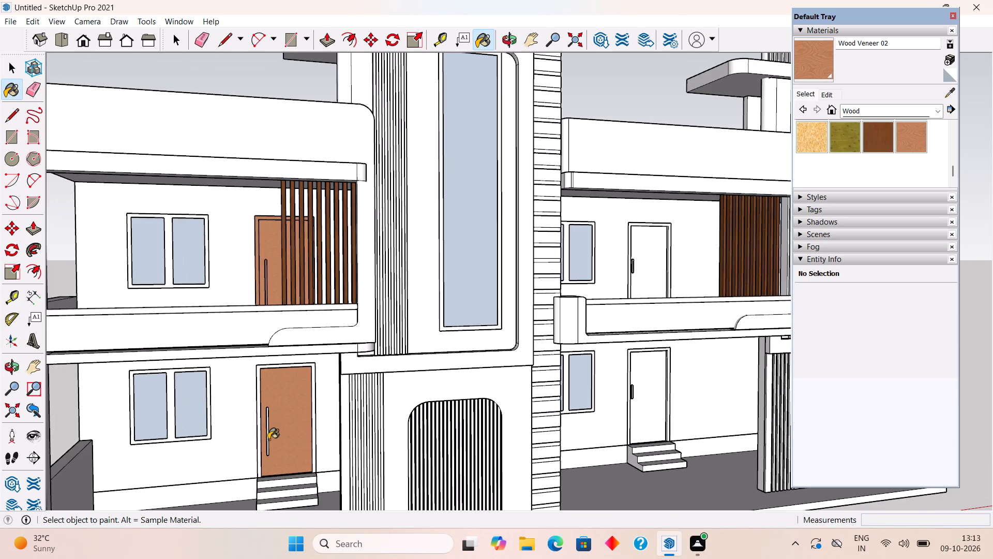
left_click(268, 439)
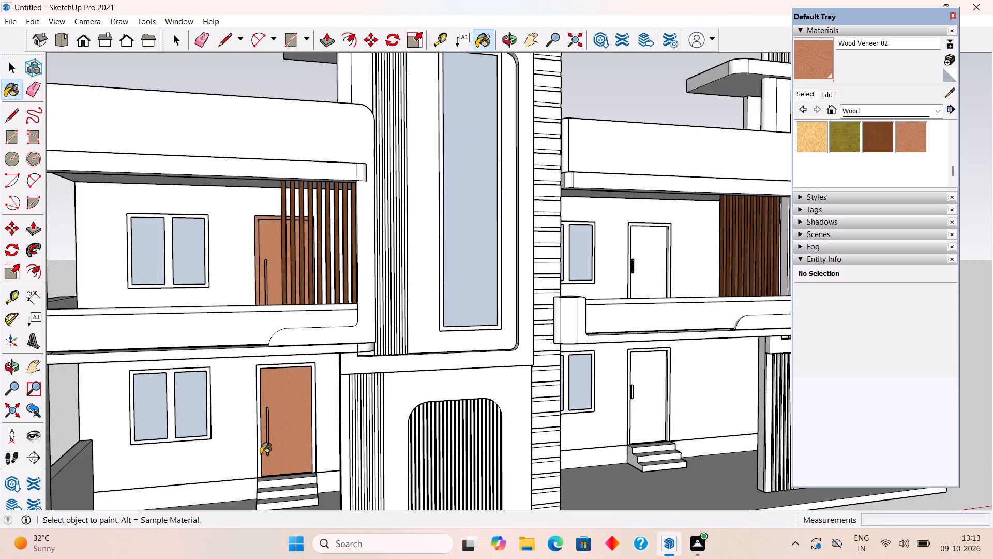
left_click(261, 455)
Paint the right-hand house's ground-floor door panel, handle and frame with Wood Veneer 02.
scroll(260, 455, "down", 8)
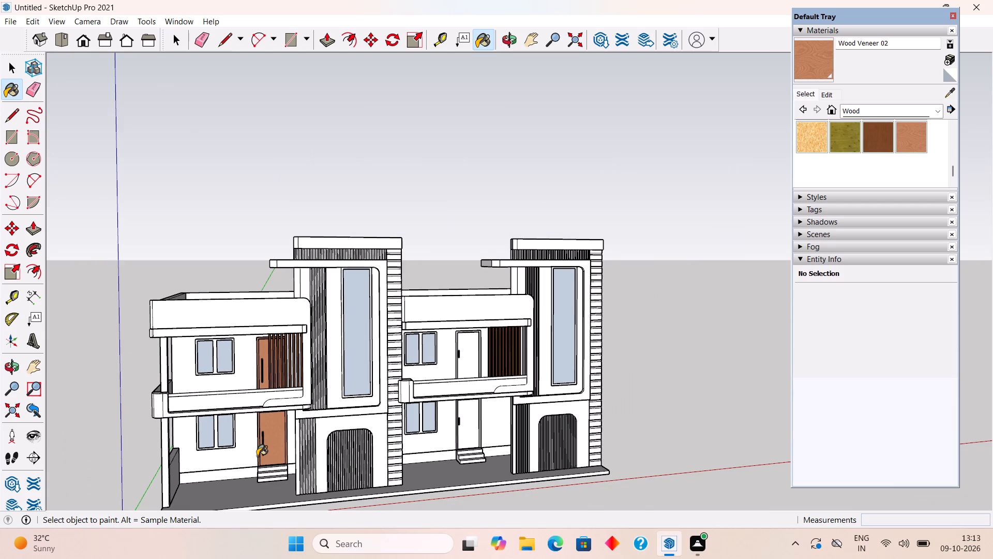
left_click(470, 435)
scroll(469, 434, "up", 17)
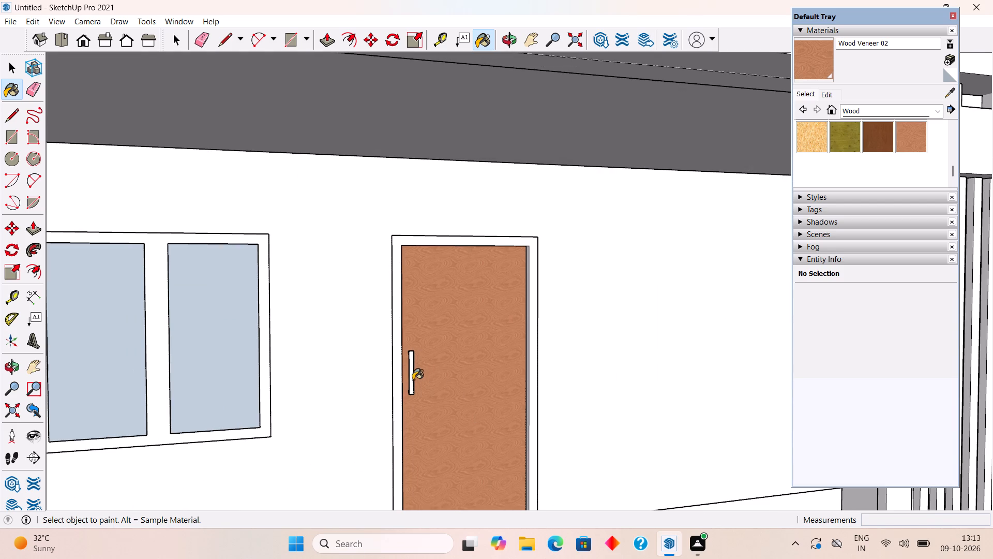
left_click(411, 381)
left_click(397, 396)
Paint the right-hand house's upper-floor door panel, handle and frame with Wood Veneer 02.
scroll(397, 396, "down", 11)
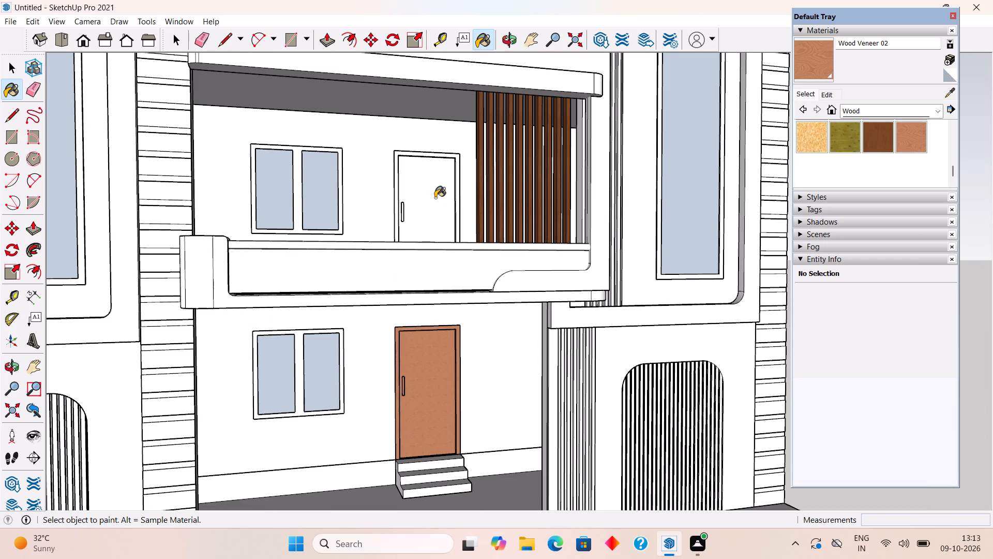
left_click(435, 196)
scroll(417, 213, "up", 3)
left_click(400, 216)
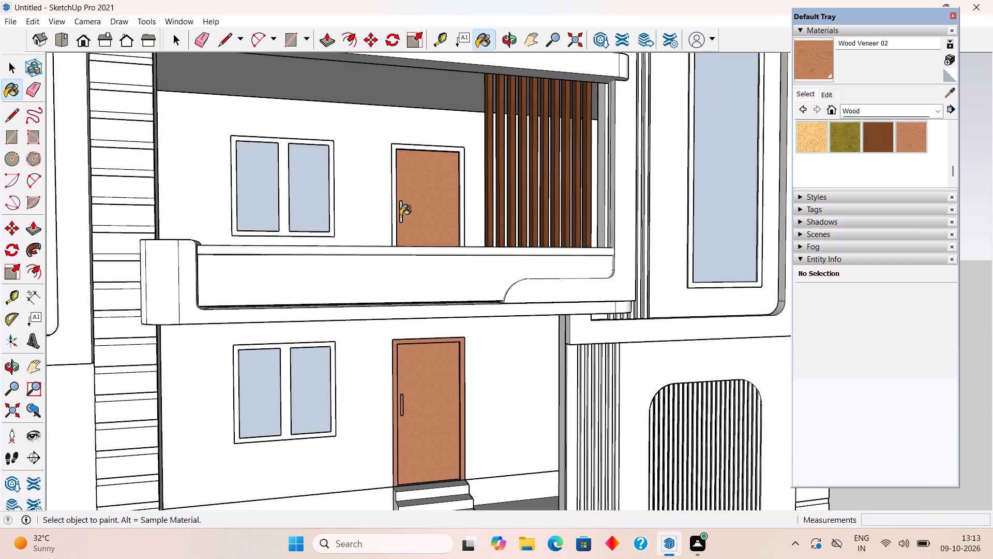
left_click(395, 227)
scroll(395, 227, "down", 8)
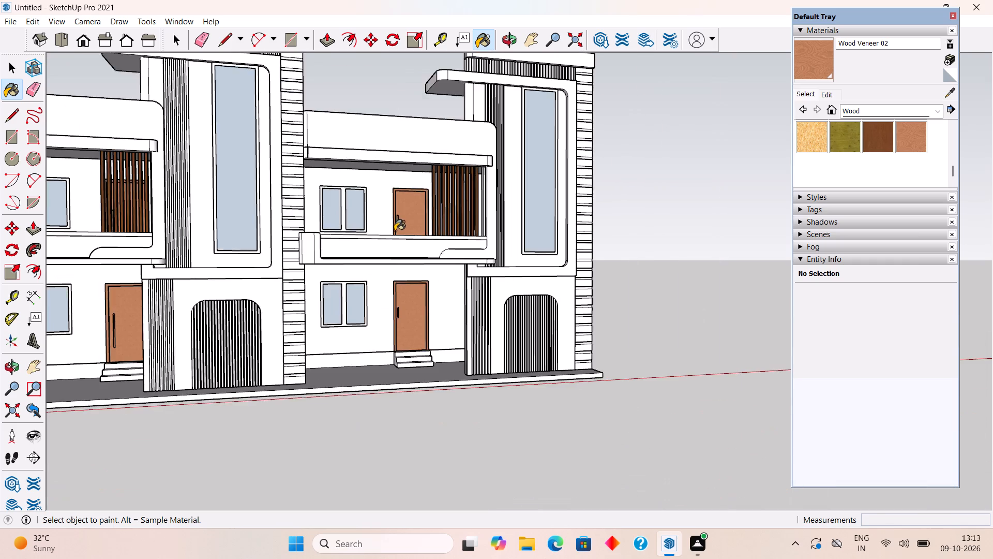
scroll(395, 231, "down", 2)
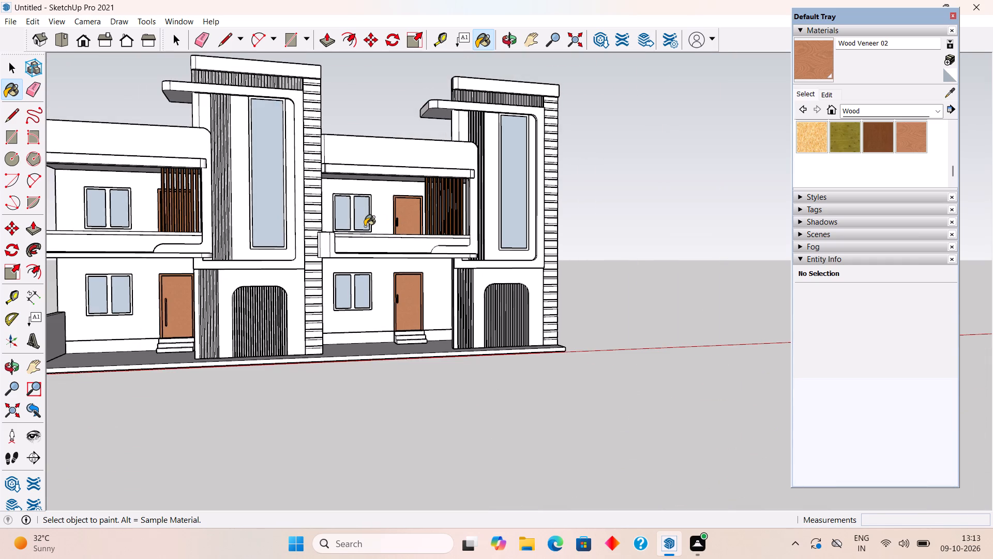
key("space")
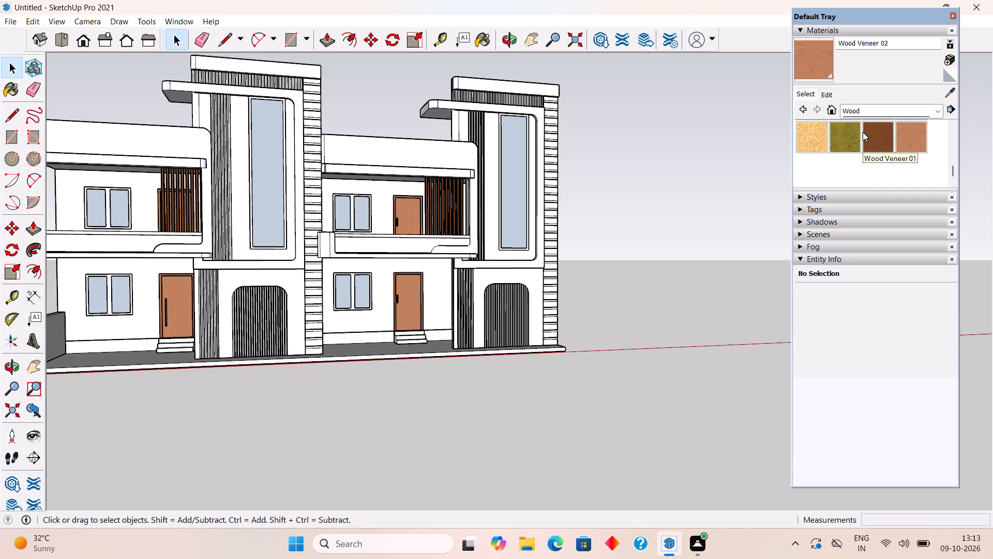
Paint the left-hand house's ground-floor and upper-floor window frames with Wood Veneer 01.
left_click(869, 137)
scroll(193, 319, "up", 3)
scroll(99, 309, "up", 4)
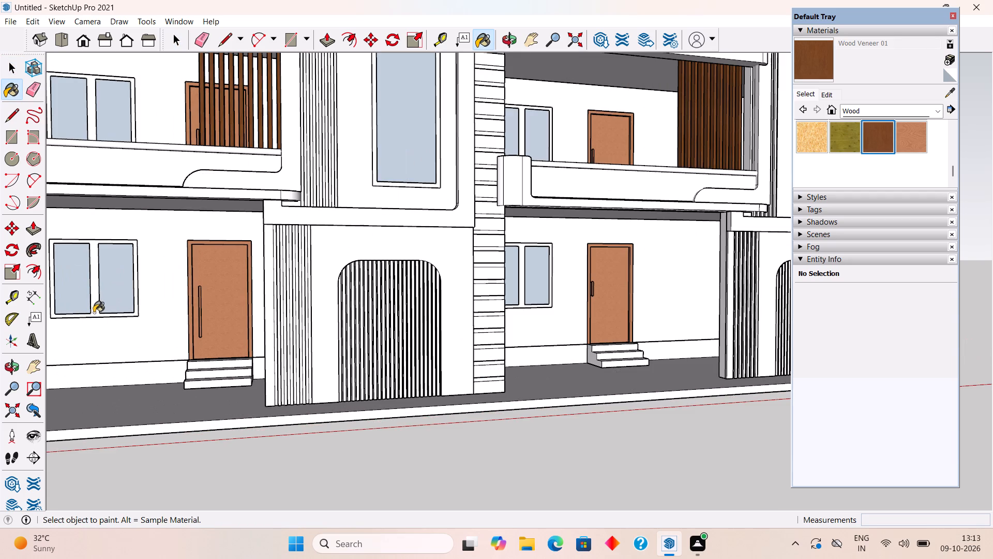
left_click(94, 312)
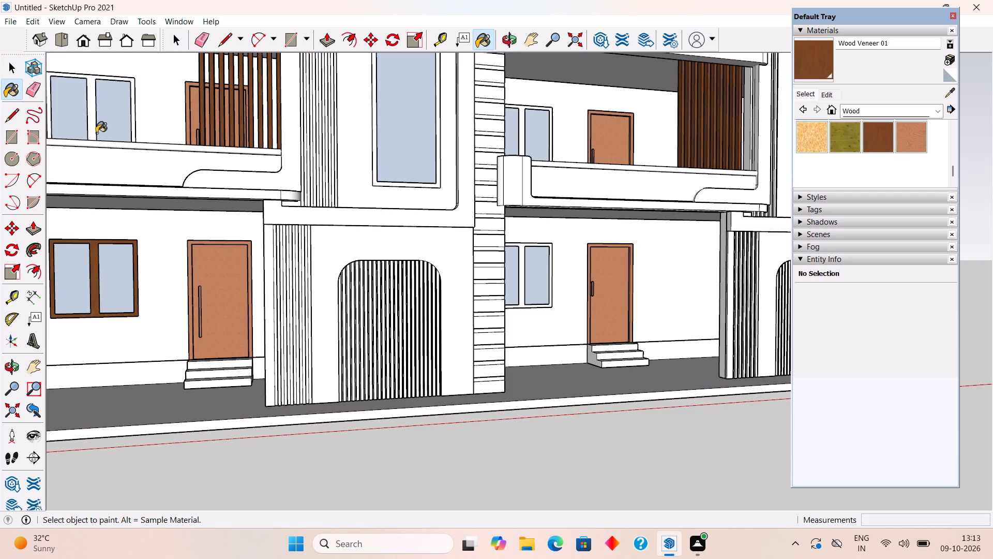
left_click(91, 133)
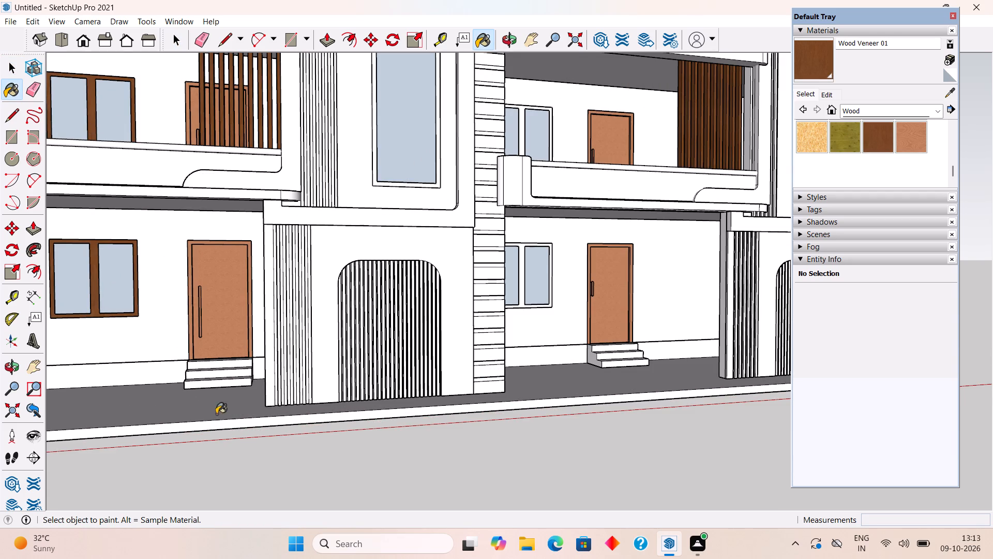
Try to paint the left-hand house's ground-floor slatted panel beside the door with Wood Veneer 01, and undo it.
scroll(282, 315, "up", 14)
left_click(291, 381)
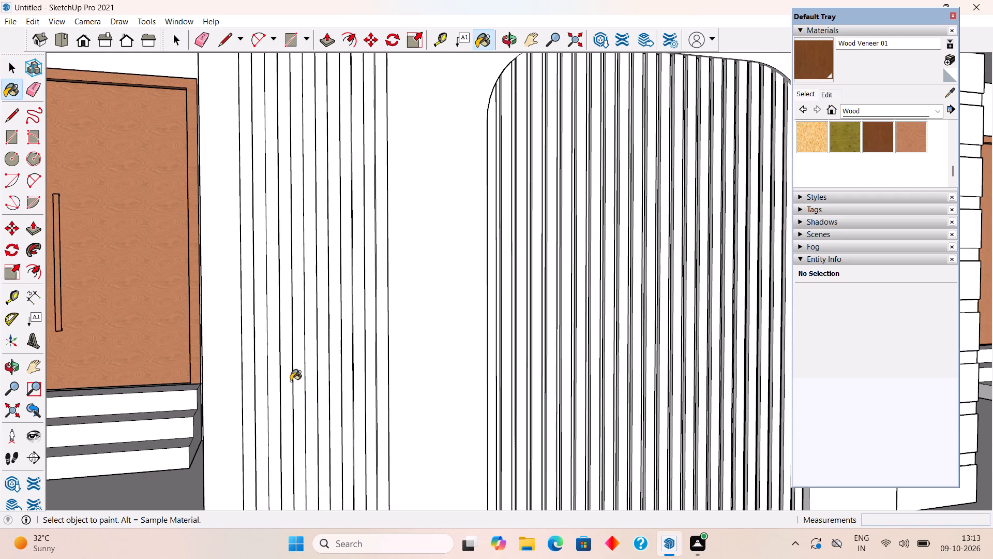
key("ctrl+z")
Inside the left-hand house's ground-floor slatted panel group beside the door, paint six alternate vertical strips with Wood Veneer 01.
key("space")
scroll(291, 381, "down", 10)
middle_click_drag(283, 384, 237, 424)
triple_click(256, 407)
left_click(256, 407)
scroll(256, 407, "up", 10)
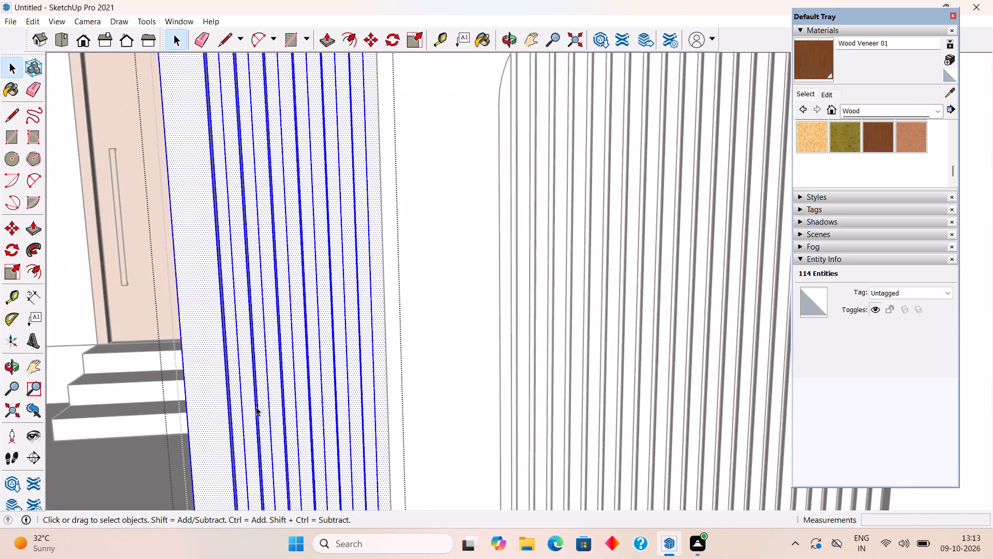
scroll(256, 407, "up", 4)
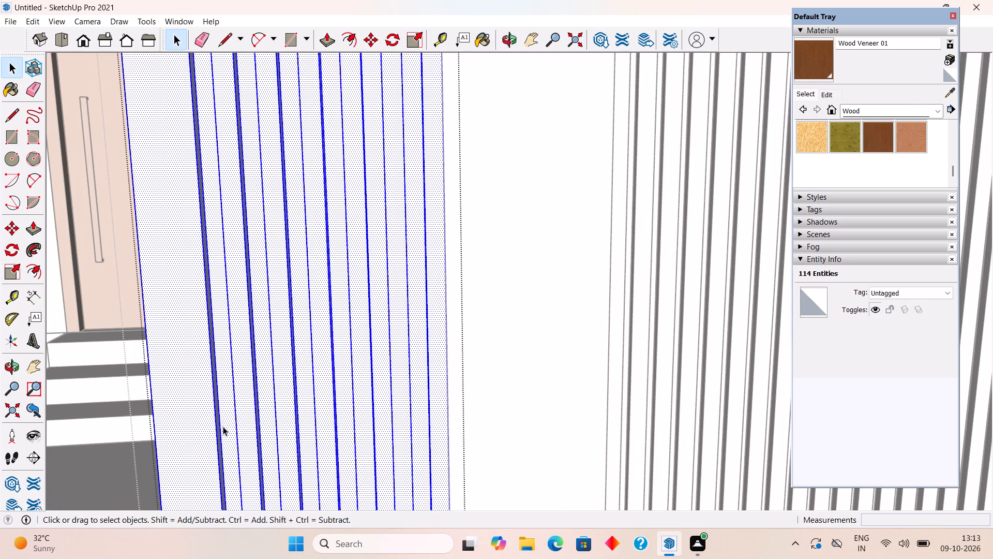
left_click(223, 426)
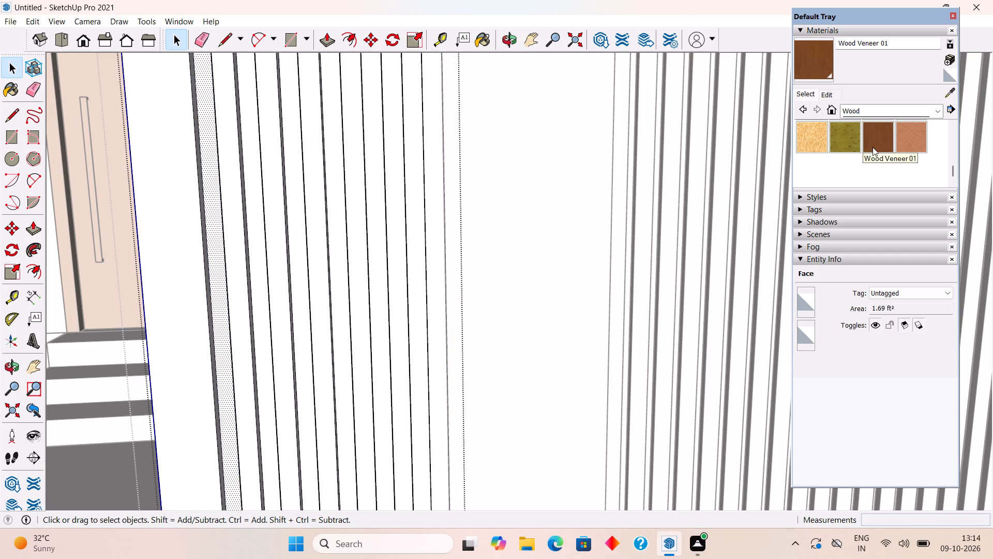
left_click(872, 147)
scroll(278, 413, "up", 3)
left_click(205, 416)
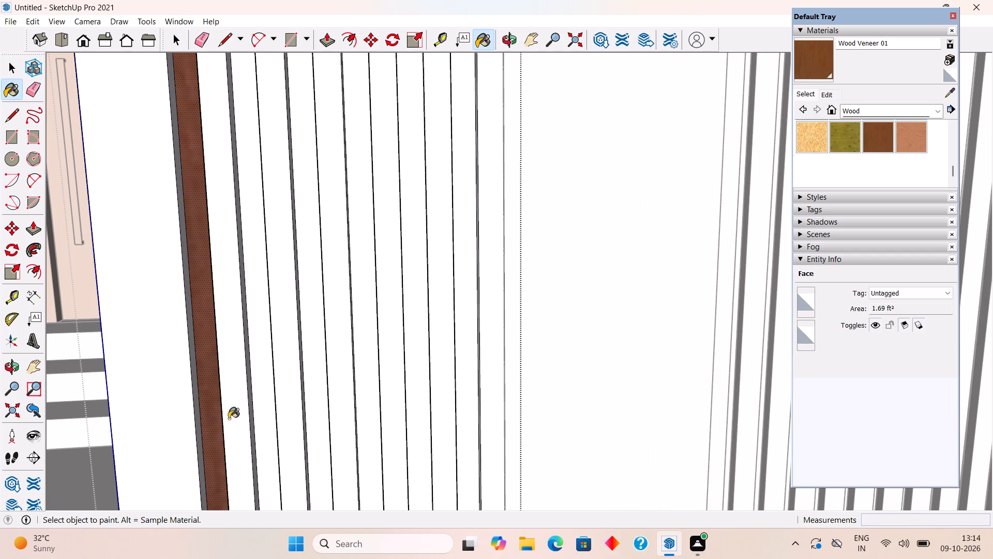
left_click(260, 416)
left_click(314, 396)
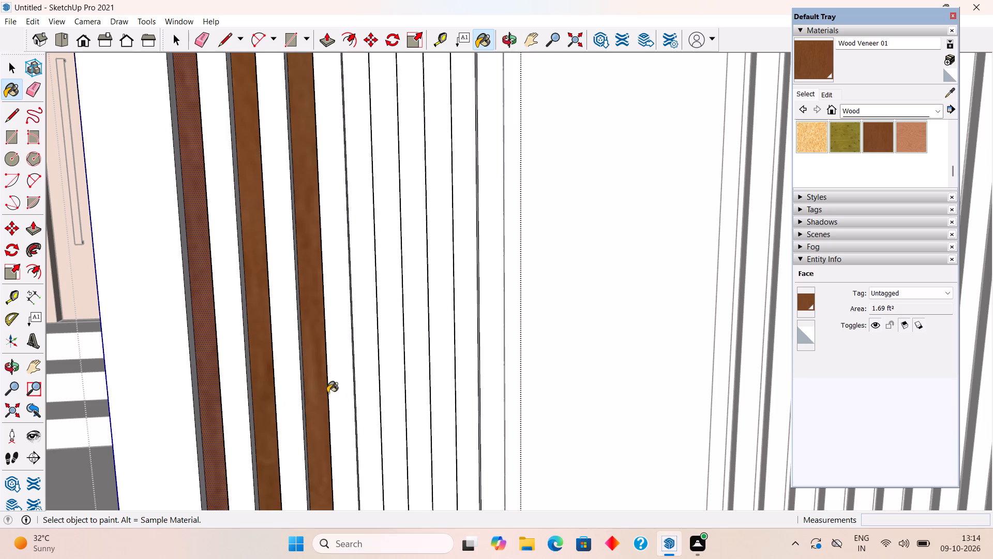
left_click(360, 394)
left_click(419, 393)
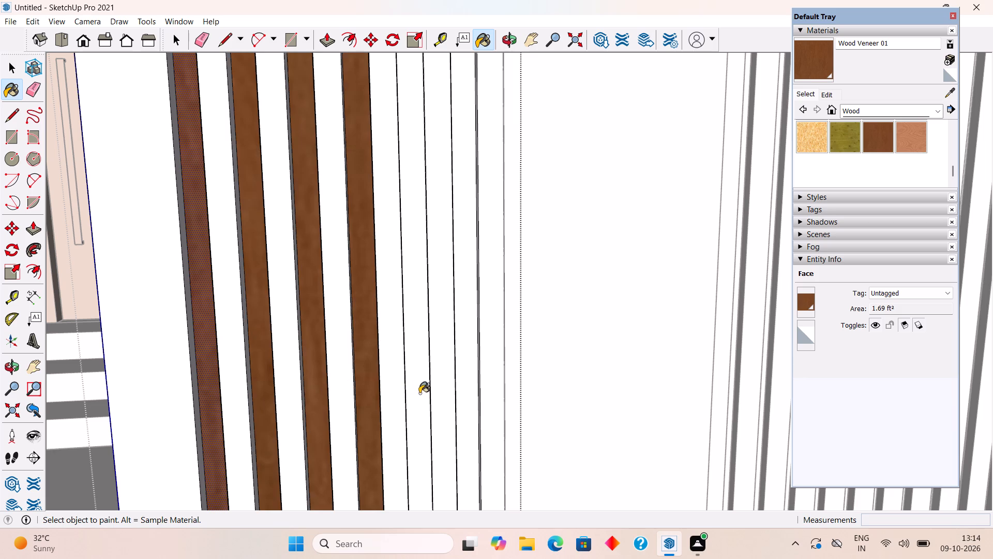
left_click(469, 388)
scroll(469, 388, "down", 17)
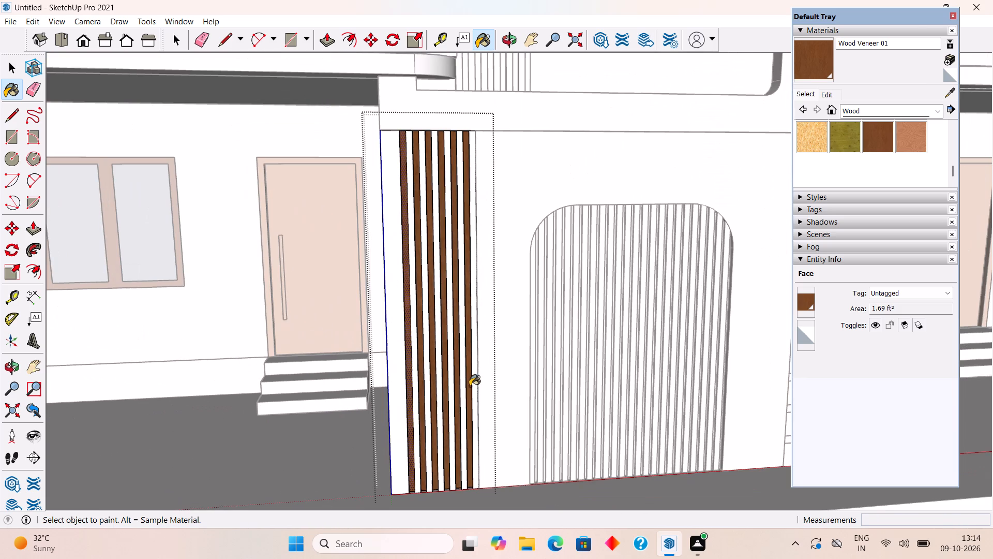
key("space")
scroll(474, 367, "down", 16)
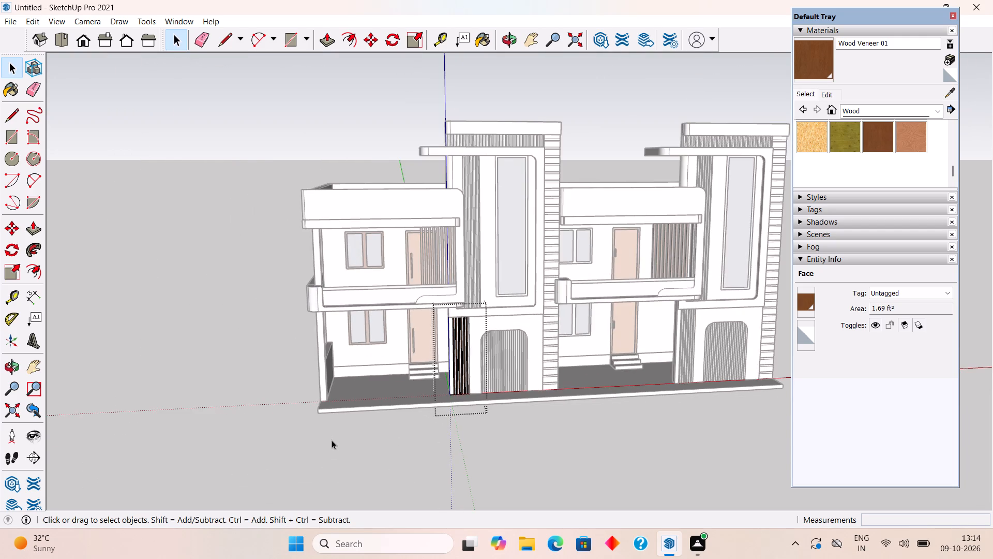
left_click(332, 440)
Paint the right-hand house's upper-floor and ground-floor window frames with Wood Veneer 01.
middle_click_drag(577, 372, 526, 365)
scroll(528, 364, "up", 1)
scroll(322, 280, "up", 8)
middle_click_drag(344, 261, 304, 247)
scroll(304, 247, "down", 7)
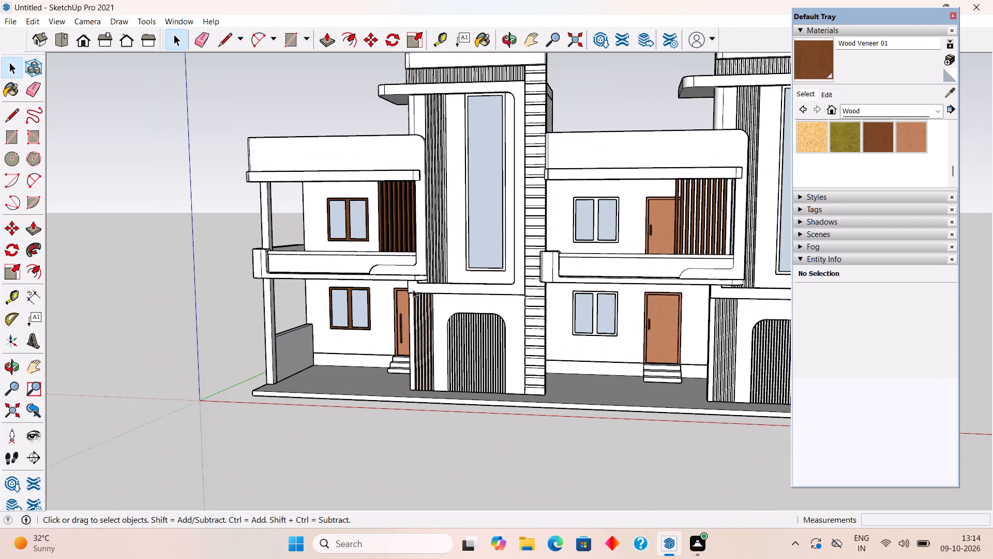
scroll(707, 279, "up", 4)
left_click(886, 124)
scroll(560, 180, "up", 1)
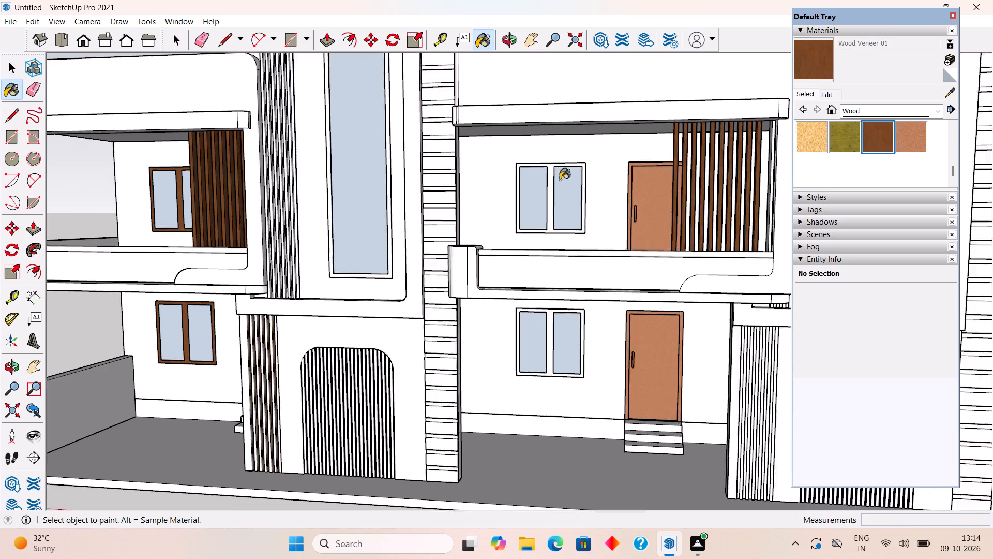
scroll(560, 180, "up", 7)
left_click(548, 188)
scroll(548, 188, "down", 9)
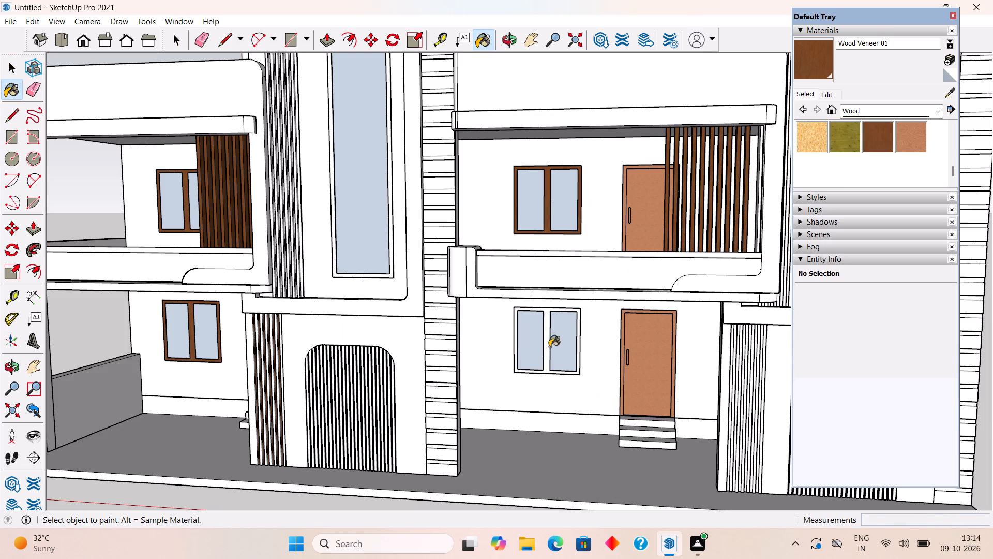
left_click(547, 357)
scroll(547, 357, "down", 6)
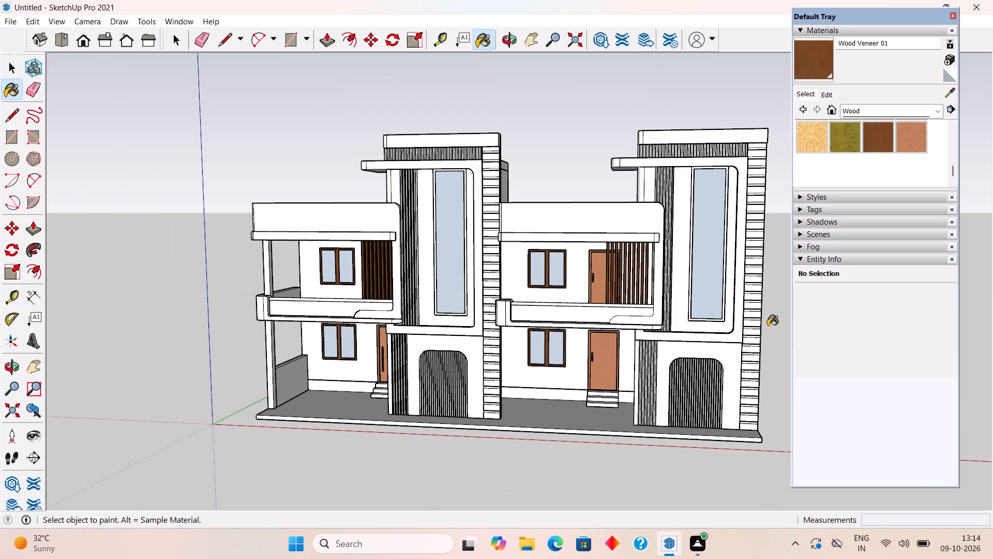
Paint the left-hand house's tall tower slats and the slatted band under its roof with Wood Cherry Original.
scroll(910, 152, "up", 9)
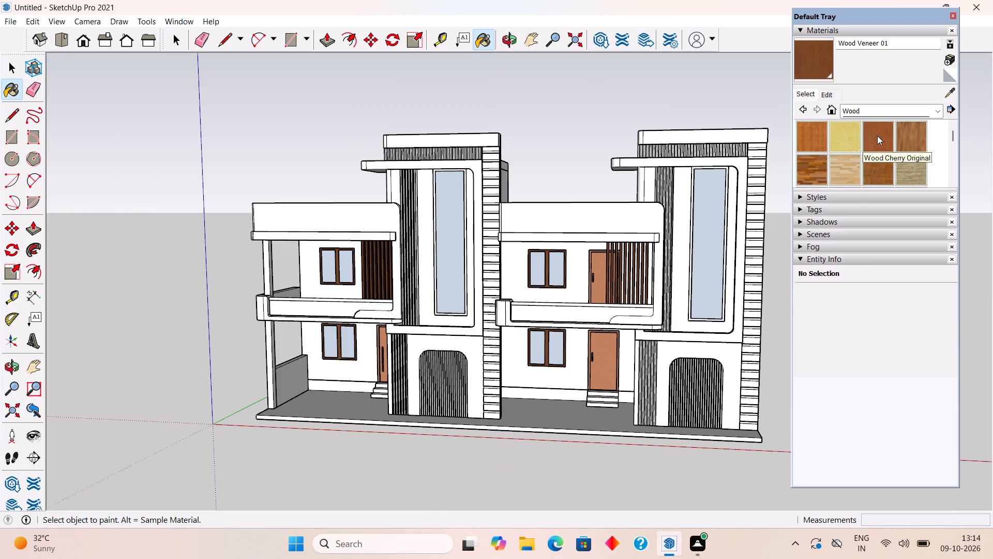
left_click(877, 136)
scroll(469, 217, "up", 5)
scroll(382, 279, "up", 10)
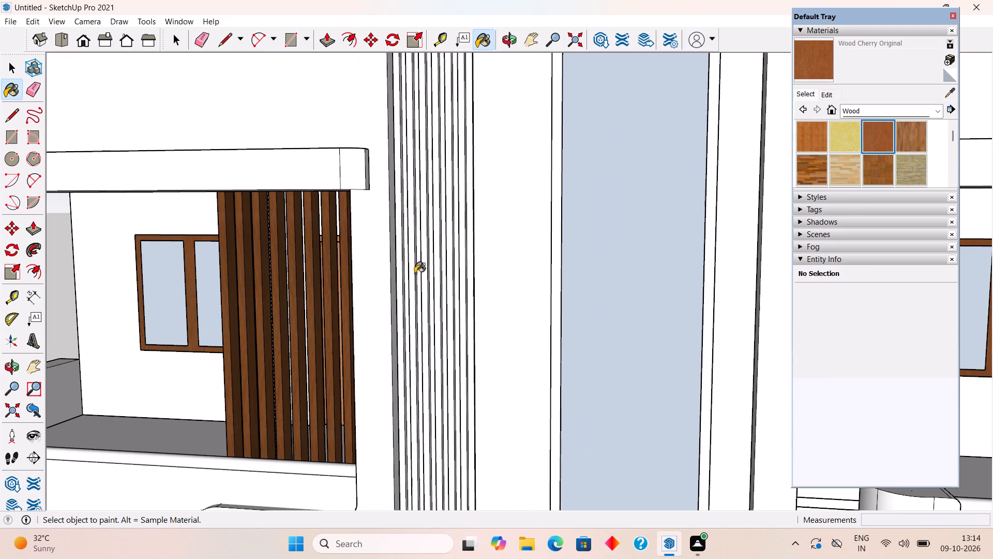
left_click(422, 267)
scroll(422, 266, "down", 8)
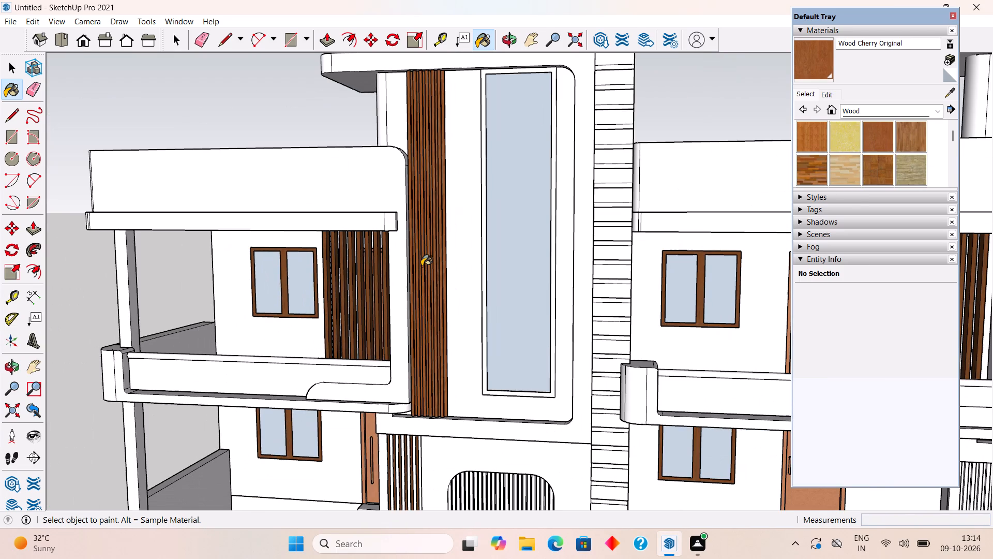
scroll(422, 266, "down", 4)
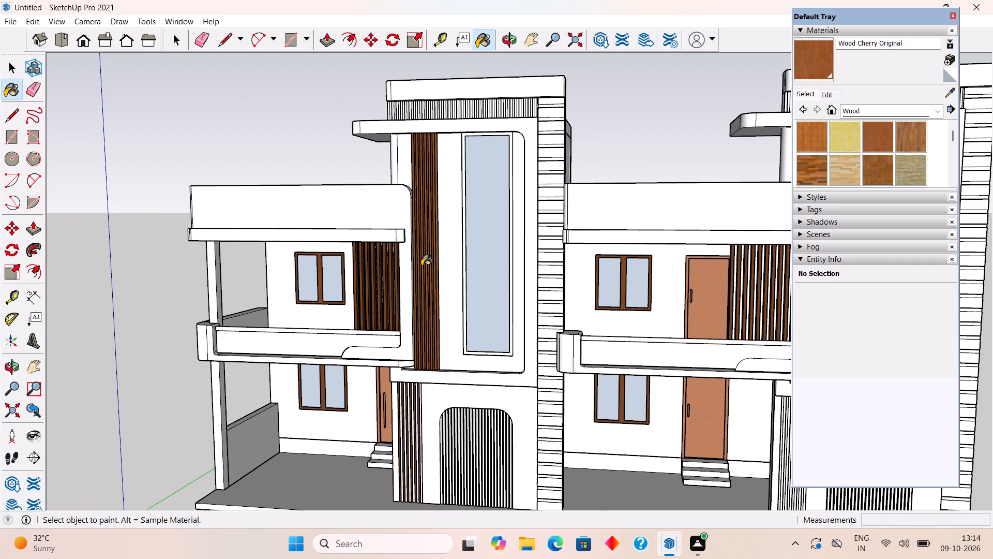
left_click(490, 113)
scroll(490, 113, "down", 7)
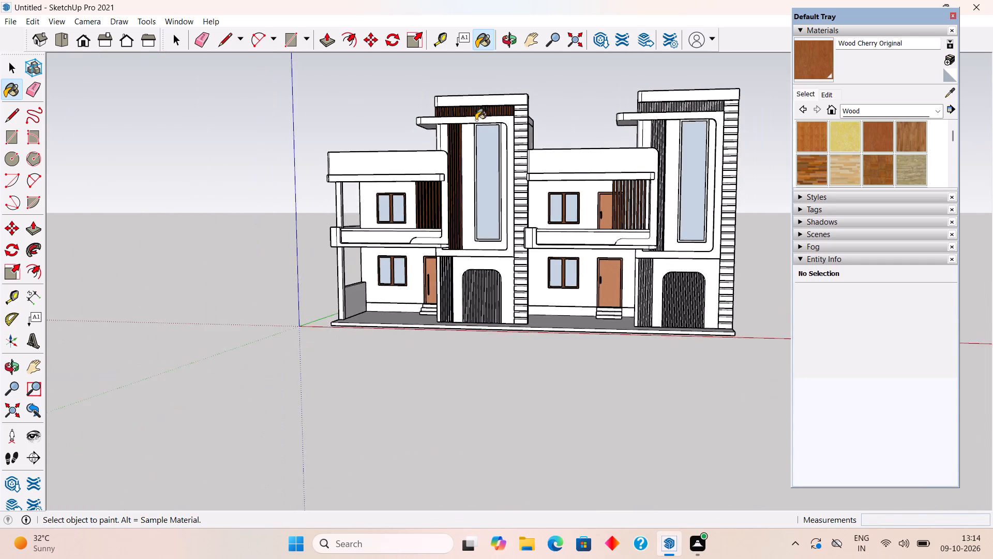
Paint the right-hand house's tall tower slats and the slatted band under its roof with Wood Cherry Original.
scroll(476, 120, "down", 1)
scroll(654, 162, "up", 9)
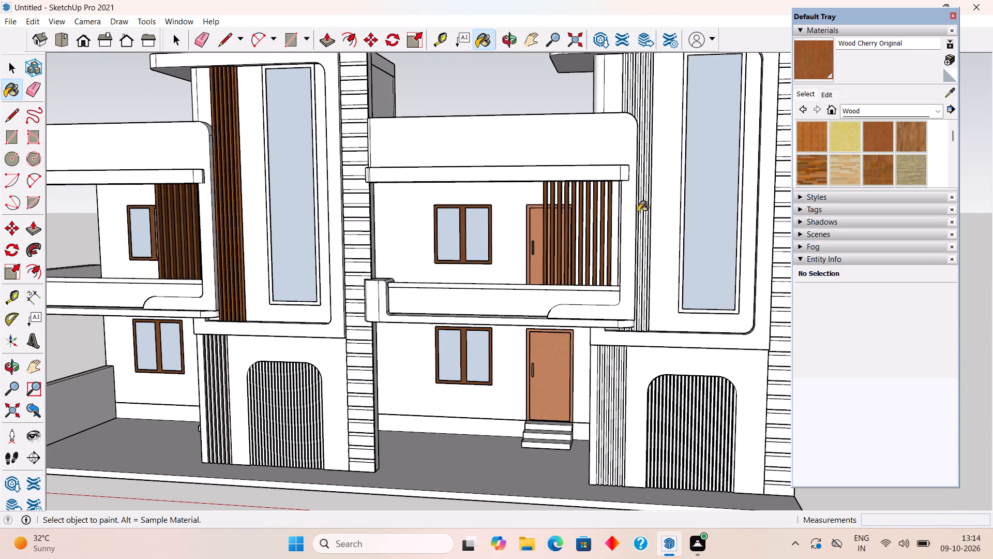
left_click(645, 219)
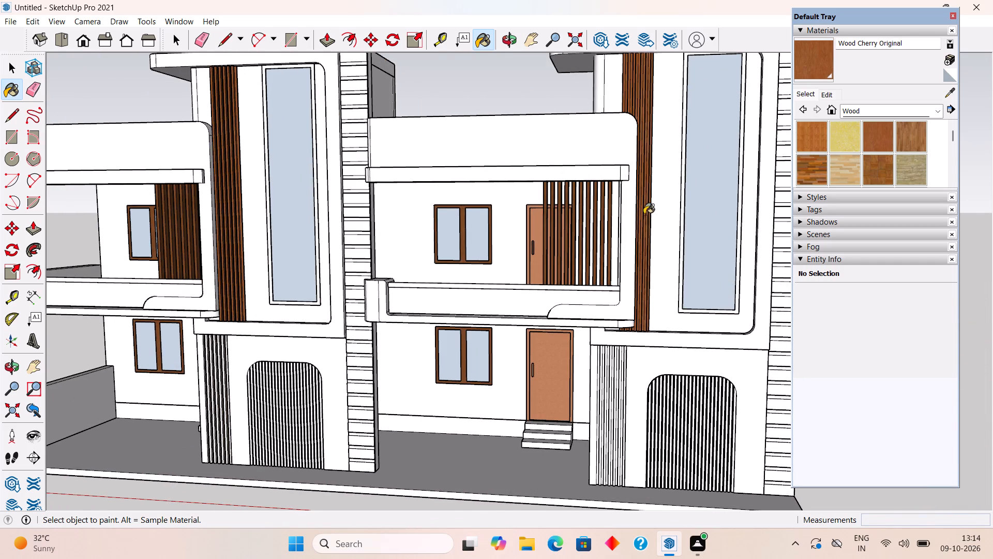
scroll(644, 214, "down", 5)
left_click(685, 99)
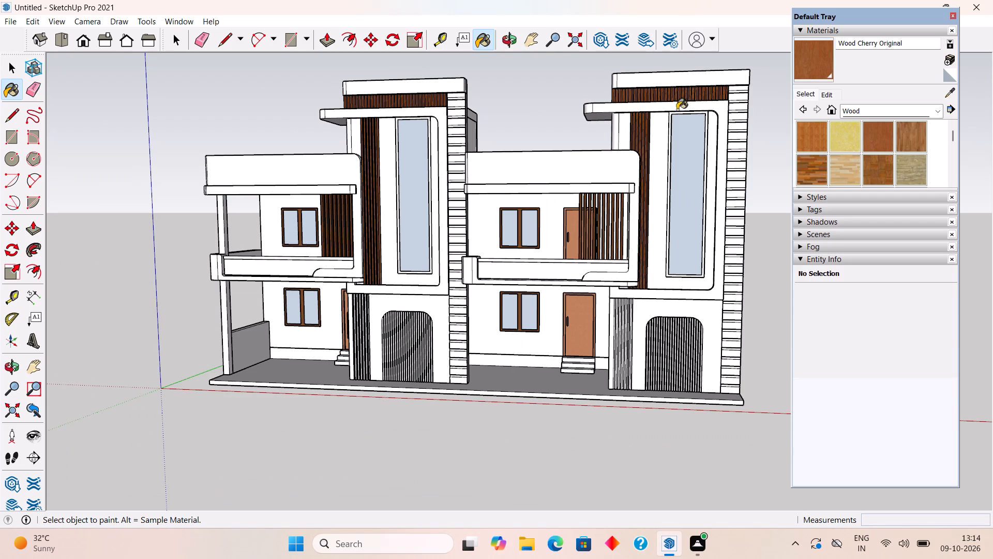
Paint the arched slatted panels on the ground floors of both houses with Wood Bamboo.
left_click(818, 133)
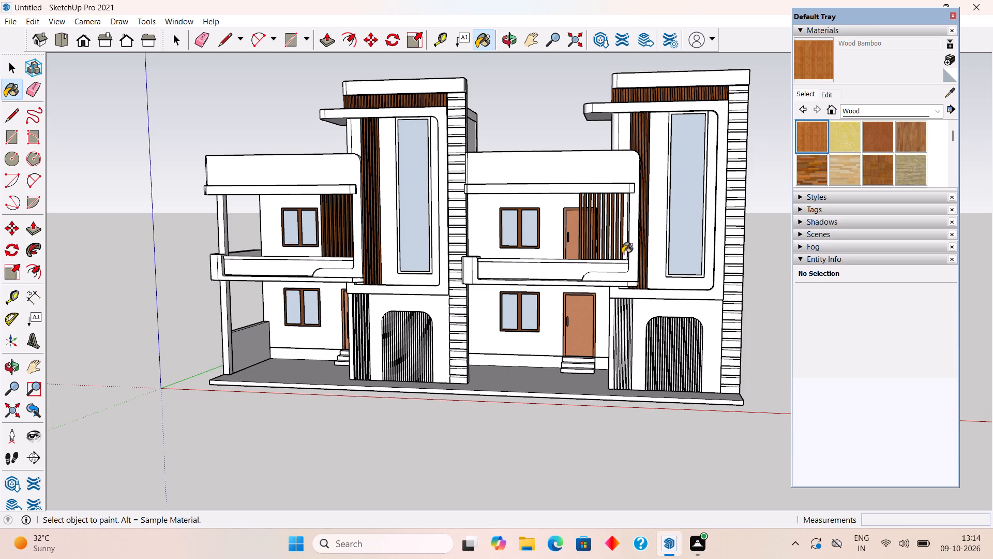
scroll(487, 323, "up", 10)
left_click(372, 361)
scroll(372, 361, "down", 12)
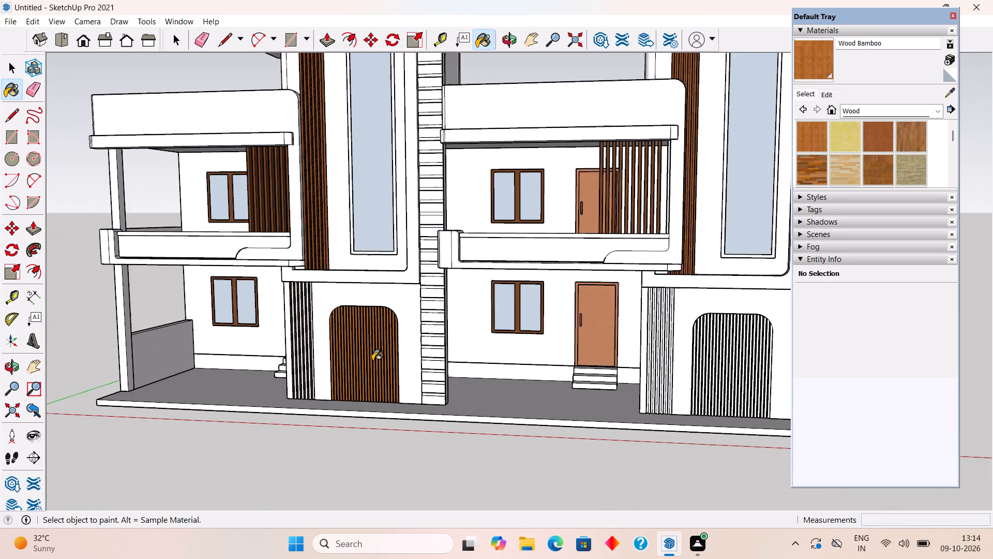
left_click(659, 380)
scroll(659, 380, "down", 7)
middle_click_drag(581, 385, 636, 400)
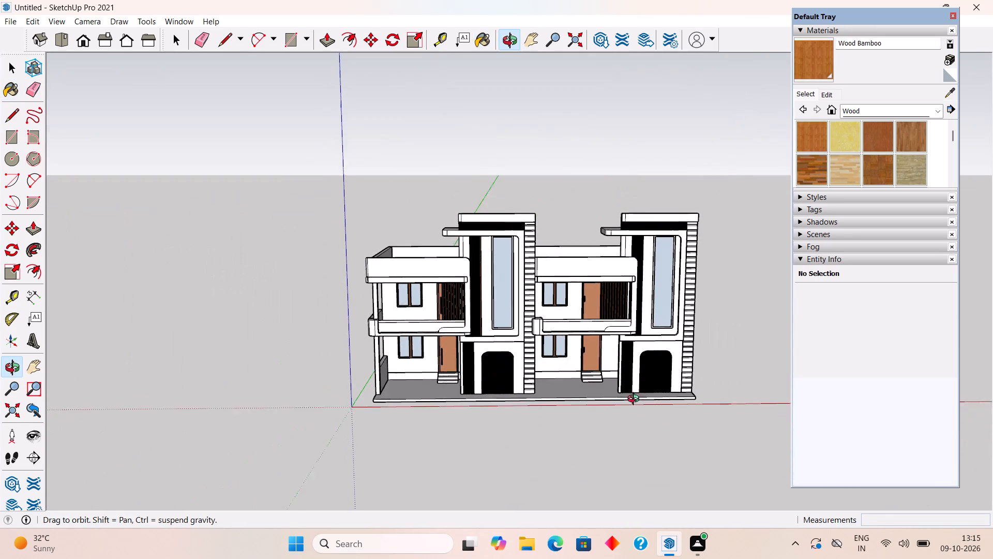
middle_click_drag(636, 400, 641, 398)
key("space")
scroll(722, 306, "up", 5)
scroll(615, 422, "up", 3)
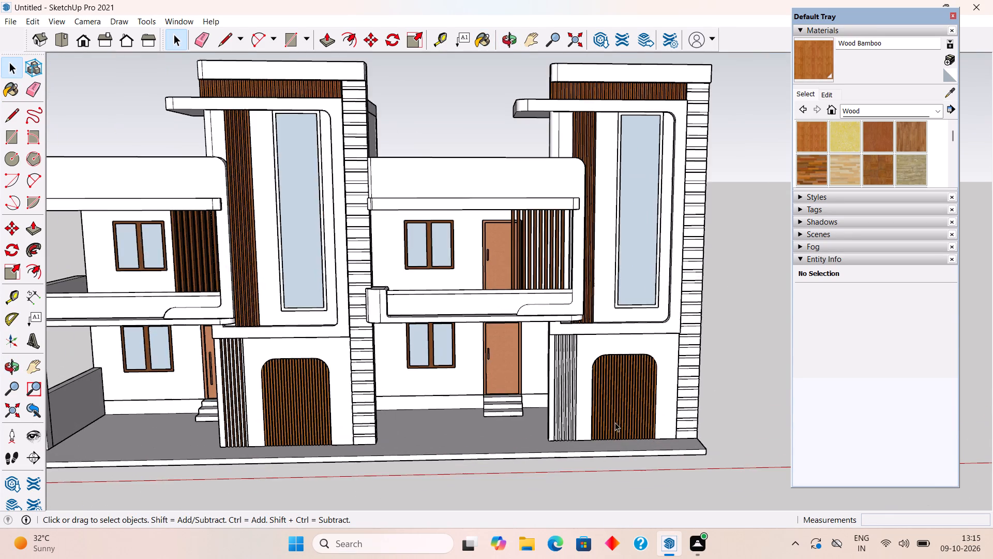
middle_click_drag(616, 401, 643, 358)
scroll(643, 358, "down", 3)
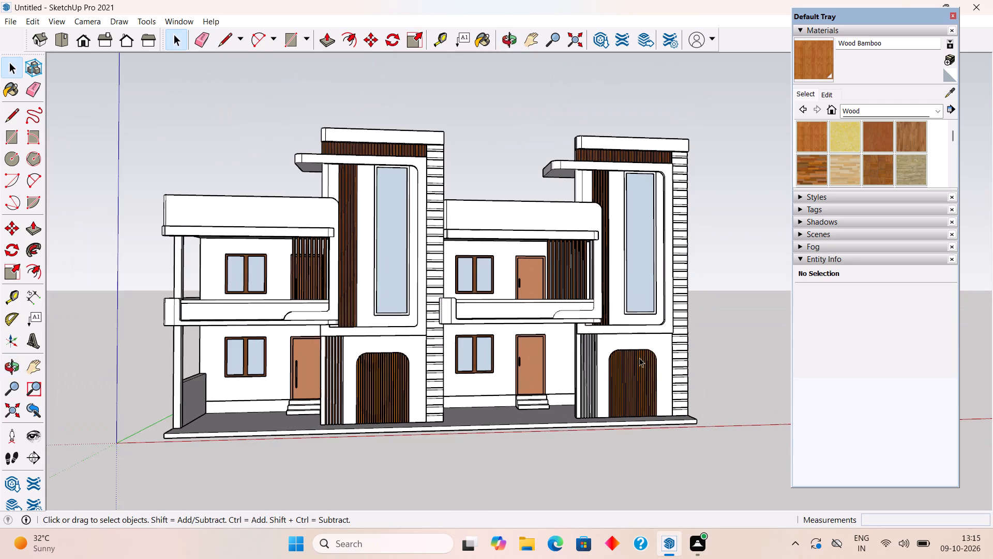
Paint the left-hand house's ground-floor door panel, frame and handle with Wood Bamboo.
scroll(270, 341, "up", 4)
scroll(266, 341, "down", 3)
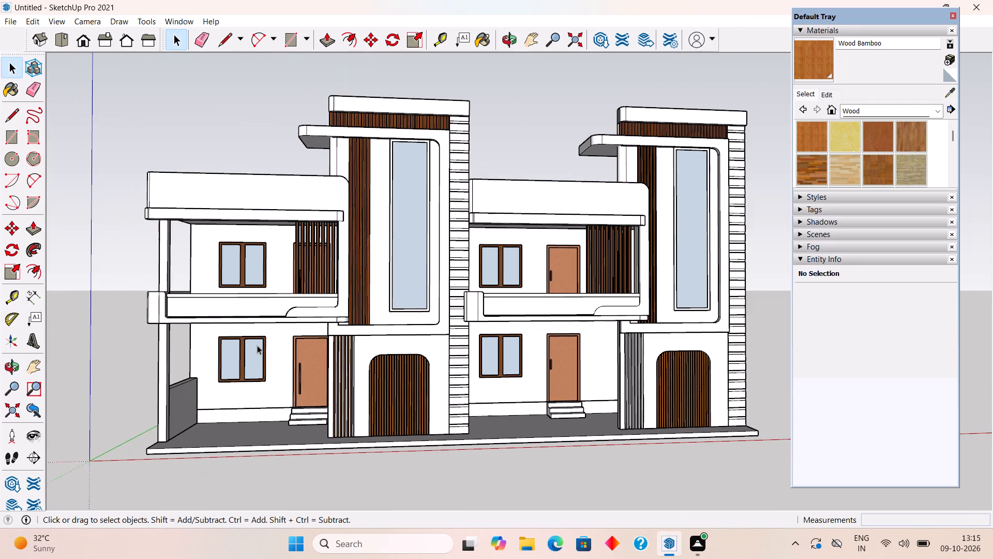
middle_click_drag(249, 349, 222, 356)
scroll(222, 355, "up", 1)
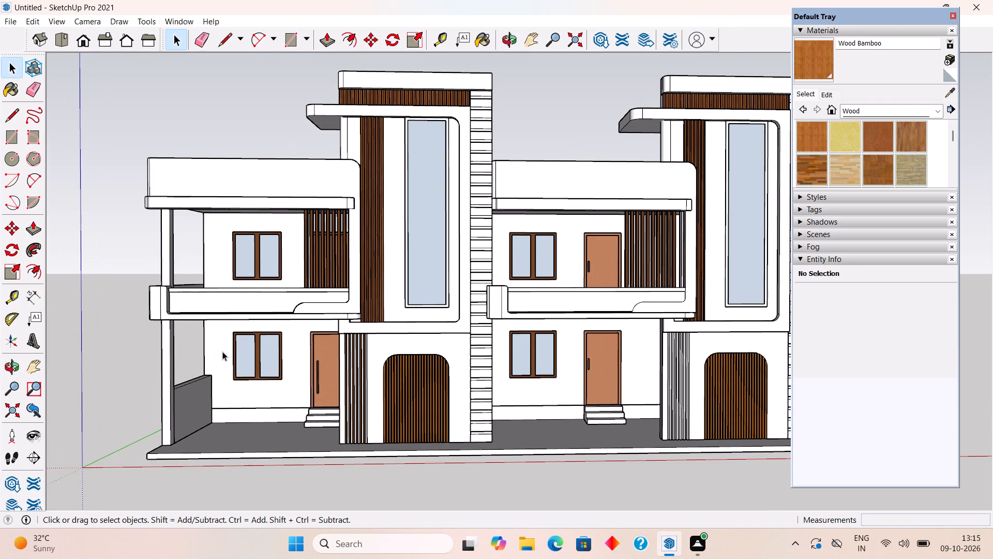
middle_click_drag(275, 334, 278, 333)
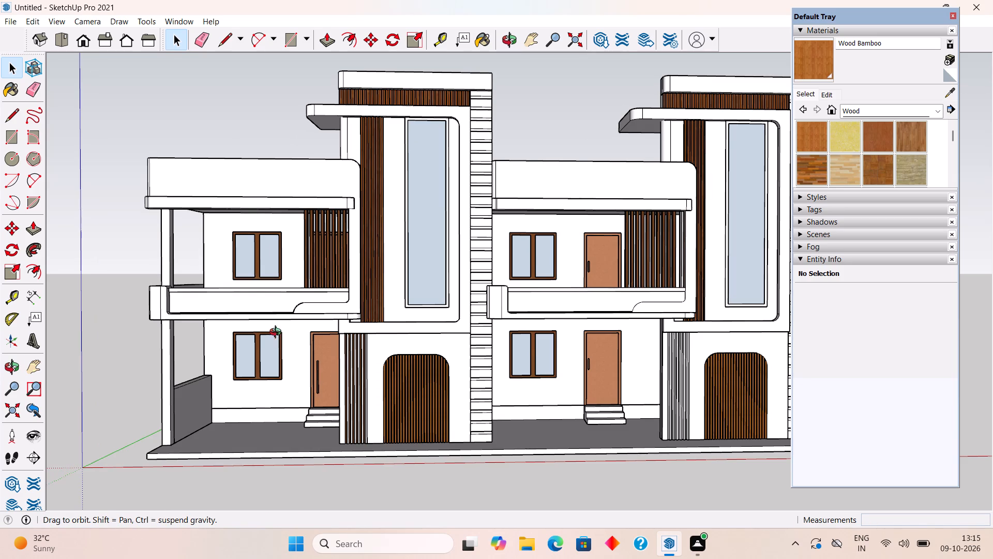
middle_click_drag(278, 333, 371, 346)
scroll(447, 413, "up", 5)
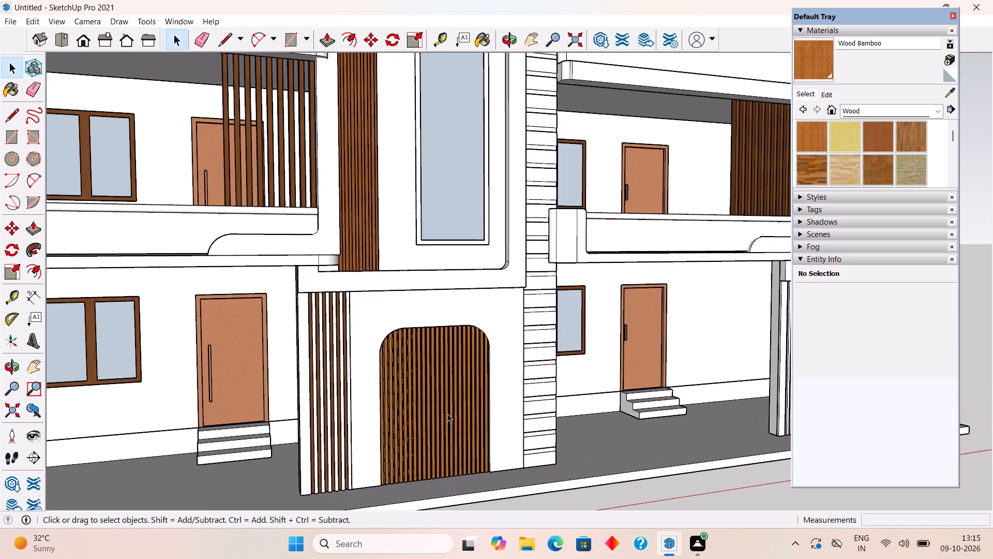
scroll(446, 414, "up", 5)
left_click(816, 142)
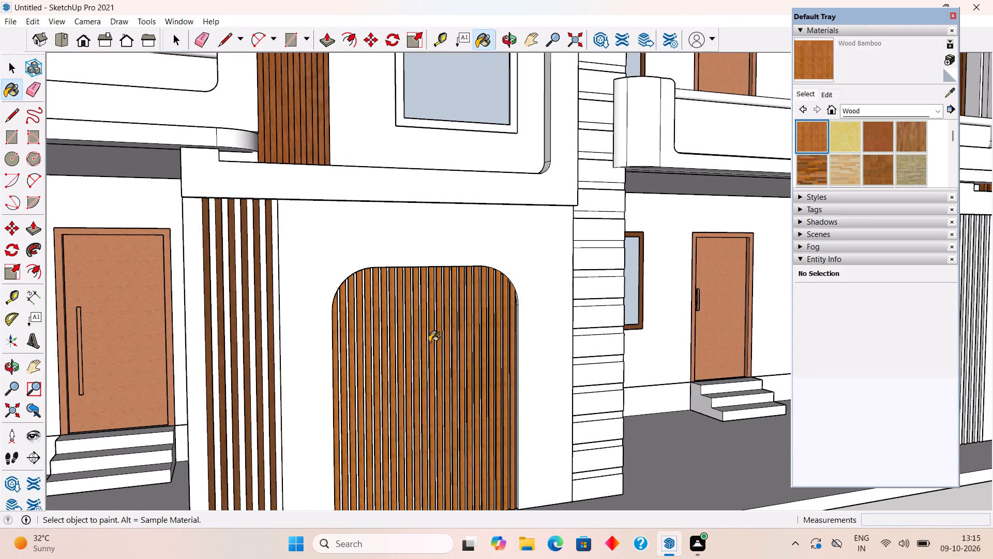
scroll(191, 407, "up", 4)
left_click(147, 370)
scroll(147, 370, "down", 5)
left_click(158, 365)
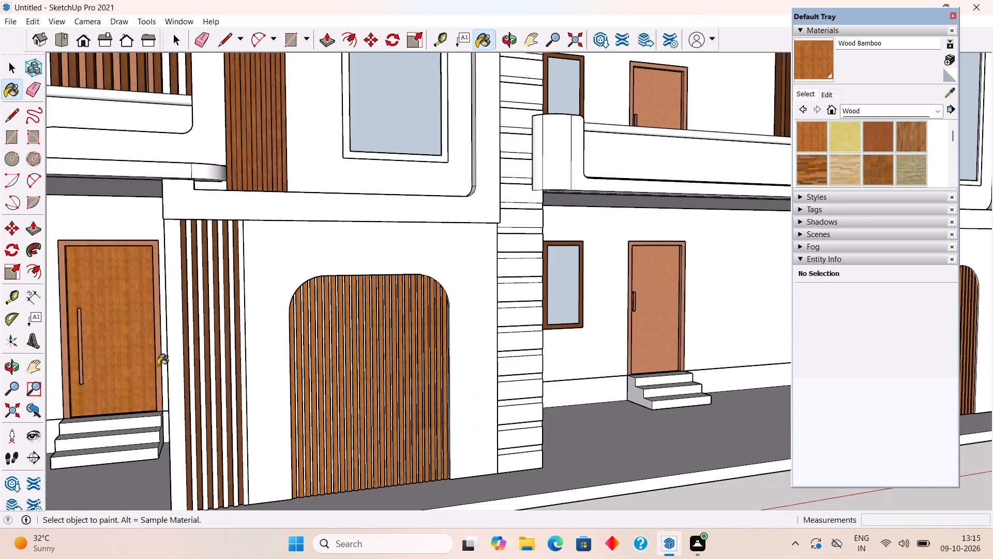
scroll(86, 386, "up", 4)
left_click(83, 373)
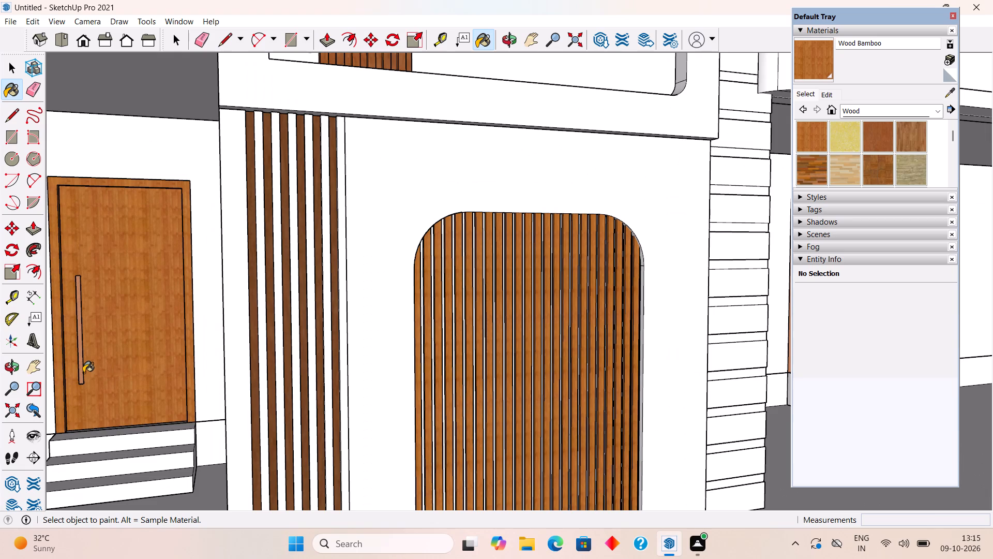
Paint the left-hand house's upper-floor door panel, handle and frame with Wood Bamboo.
scroll(83, 373, "down", 15)
middle_click_drag(122, 316, 266, 337)
scroll(266, 337, "down", 5)
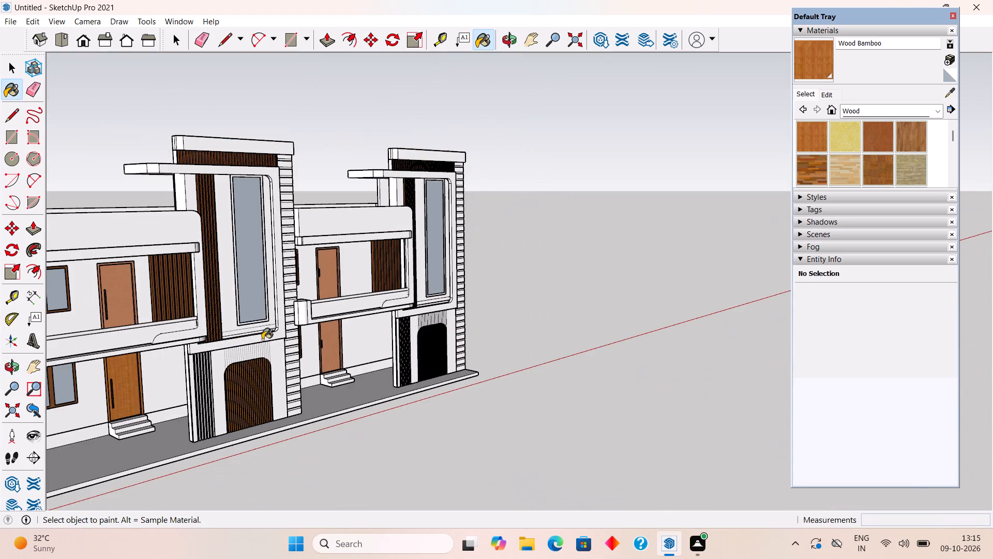
scroll(124, 312, "up", 13)
left_click(109, 308)
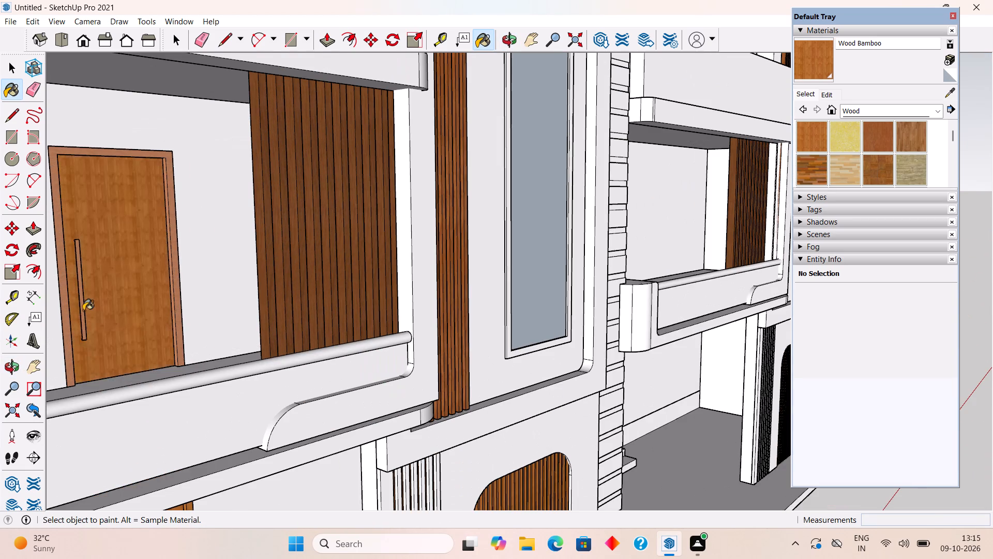
left_click(83, 311)
left_click(65, 326)
scroll(65, 326, "down", 16)
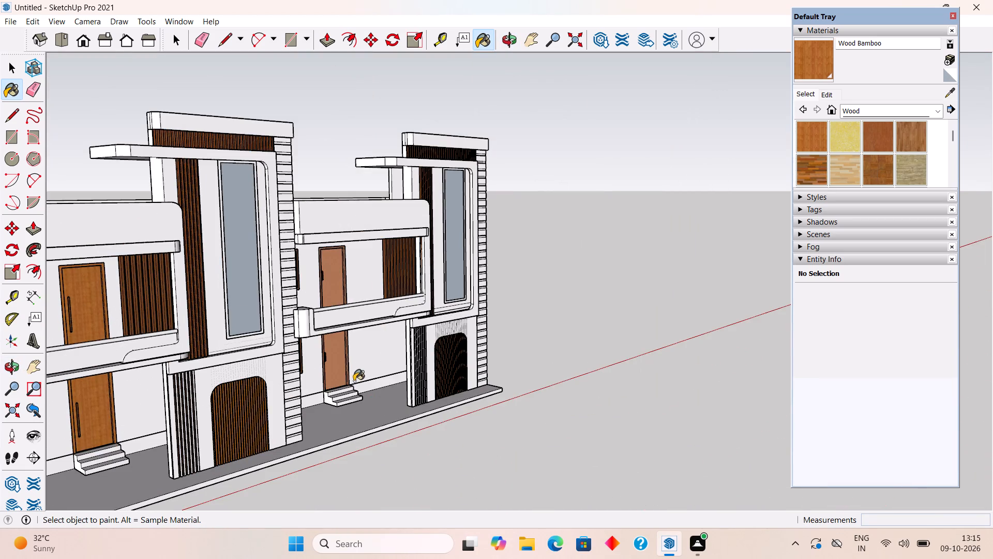
Paint the right-hand house's ground-floor door panel, handle and frame with Wood Bamboo.
middle_click_drag(336, 386, 175, 411)
scroll(480, 333, "up", 10)
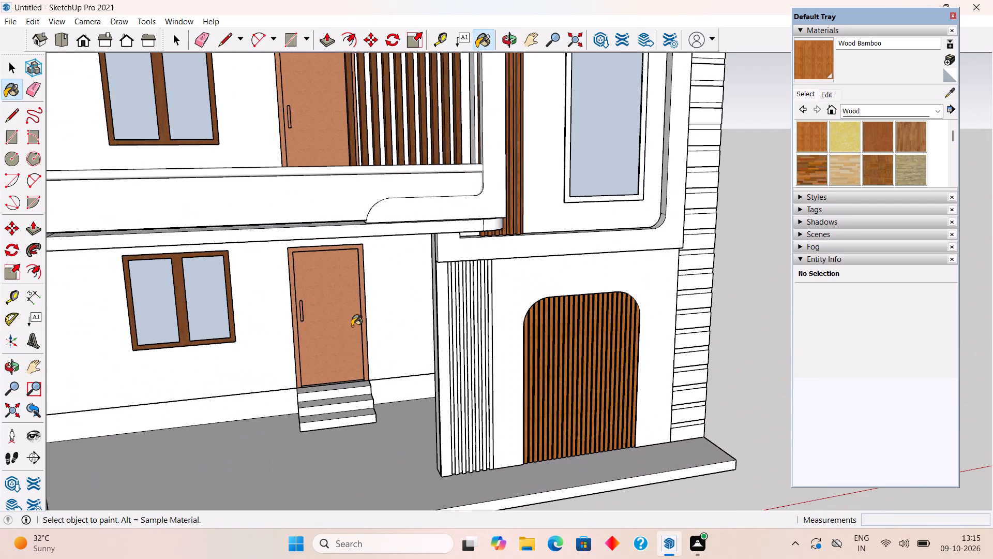
left_click(352, 326)
left_click(302, 314)
scroll(296, 317, "up", 3)
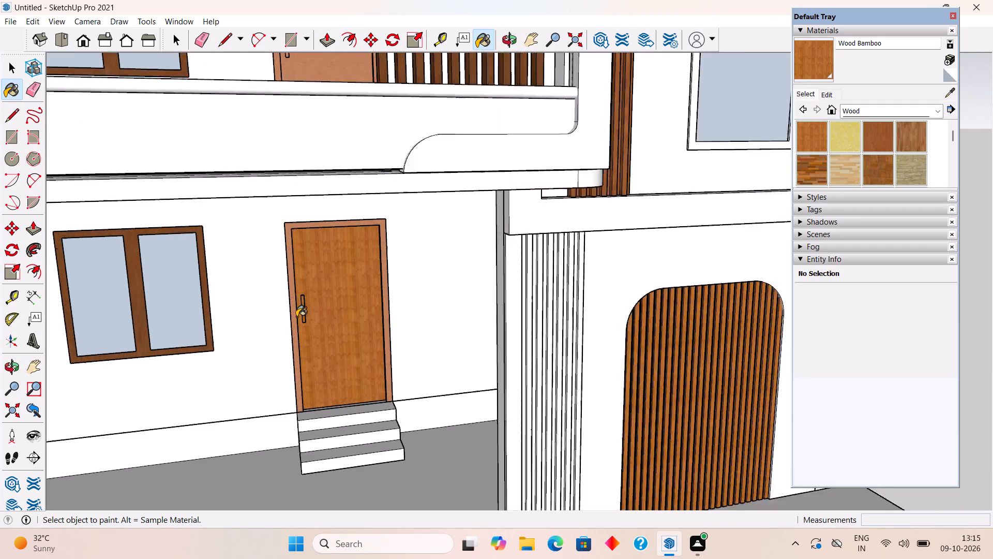
scroll(296, 317, "up", 1)
left_click(296, 319)
scroll(296, 319, "down", 10)
Paint the right-hand house's upper-floor door panel, handle and frame behind the balcony slats with Wood Bamboo.
left_click(314, 190)
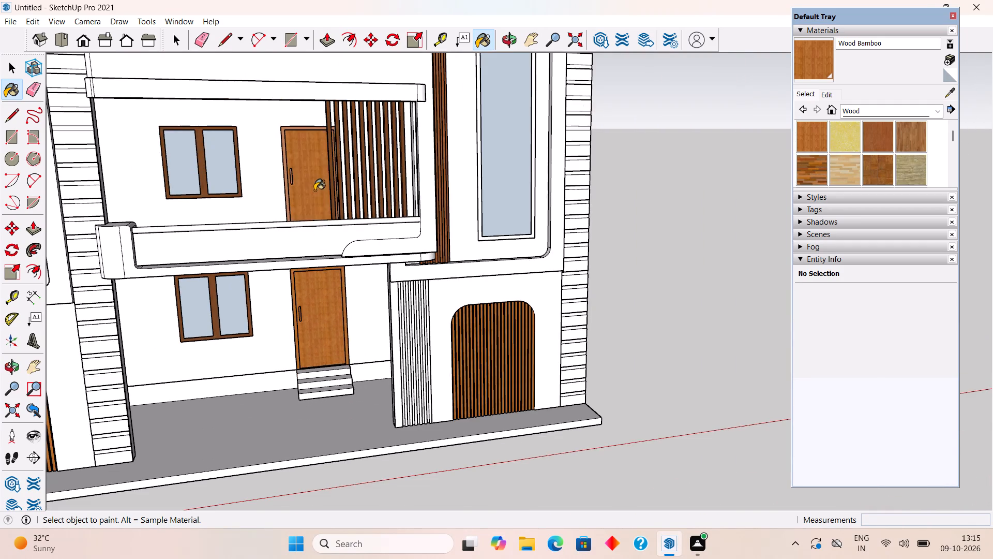
scroll(314, 190, "up", 8)
scroll(216, 152, "up", 5)
left_click(290, 152)
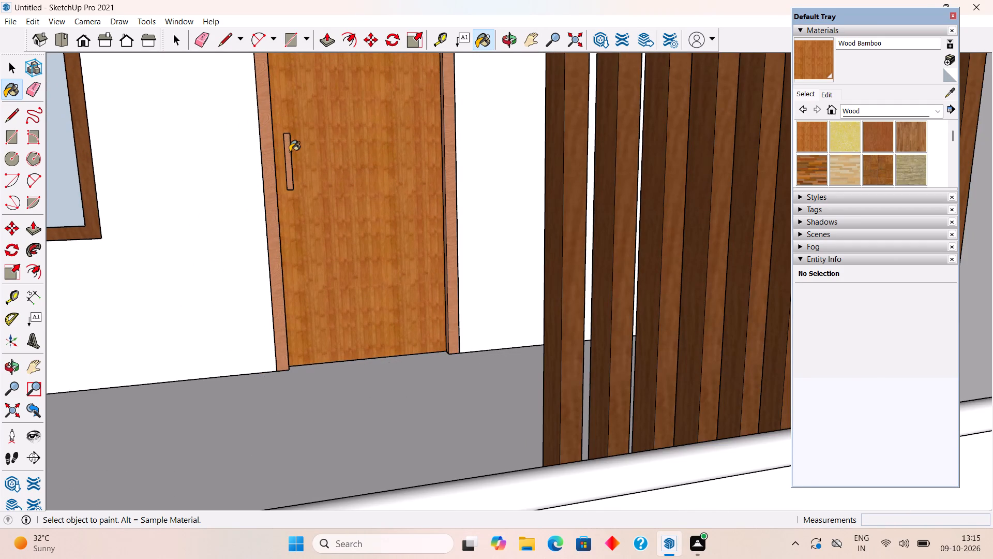
left_click(270, 174)
scroll(267, 175, "down", 20)
scroll(267, 175, "down", 2)
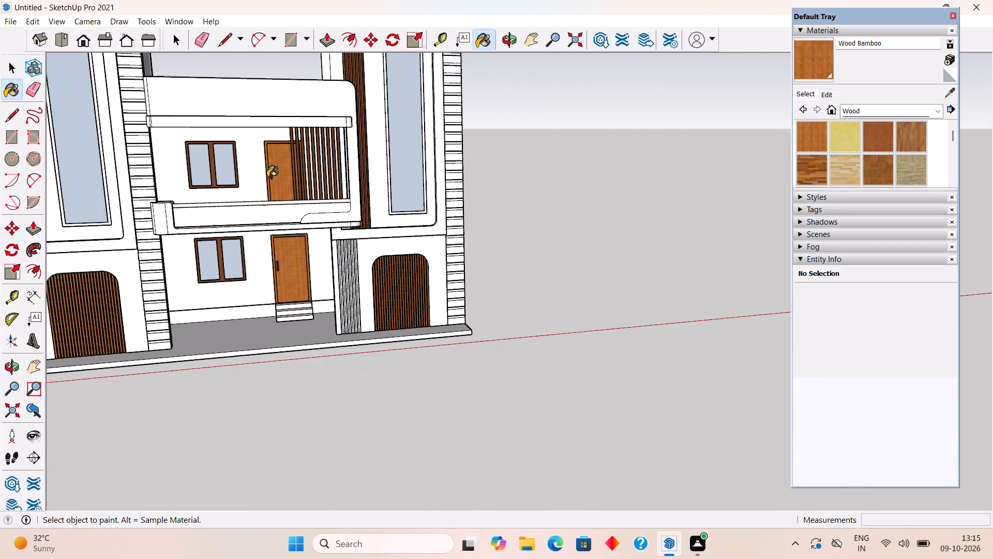
left_click(267, 177)
key("space")
Review the wood finishes across the front elevation of both houses.
scroll(267, 177, "down", 6)
scroll(240, 261, "down", 5)
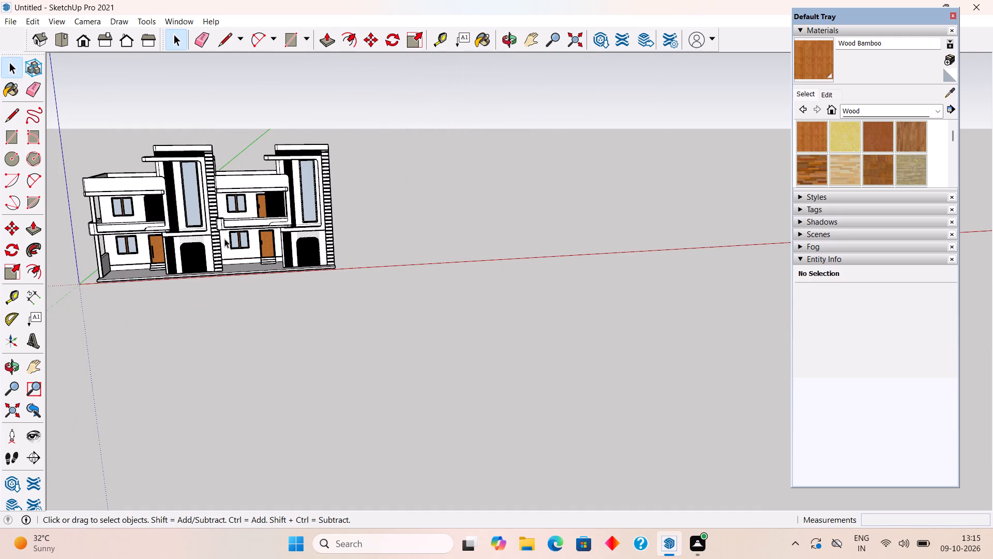
middle_click_drag(223, 238, 398, 333, "shift")
scroll(293, 357, "up", 5)
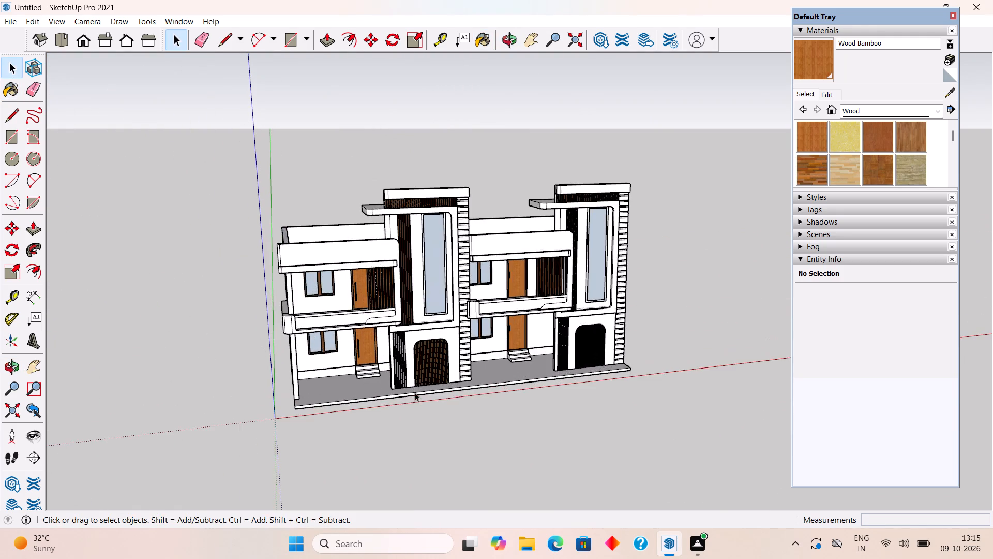
middle_click_drag(415, 392, 355, 359)
scroll(355, 359, "up", 4)
scroll(355, 359, "down", 3)
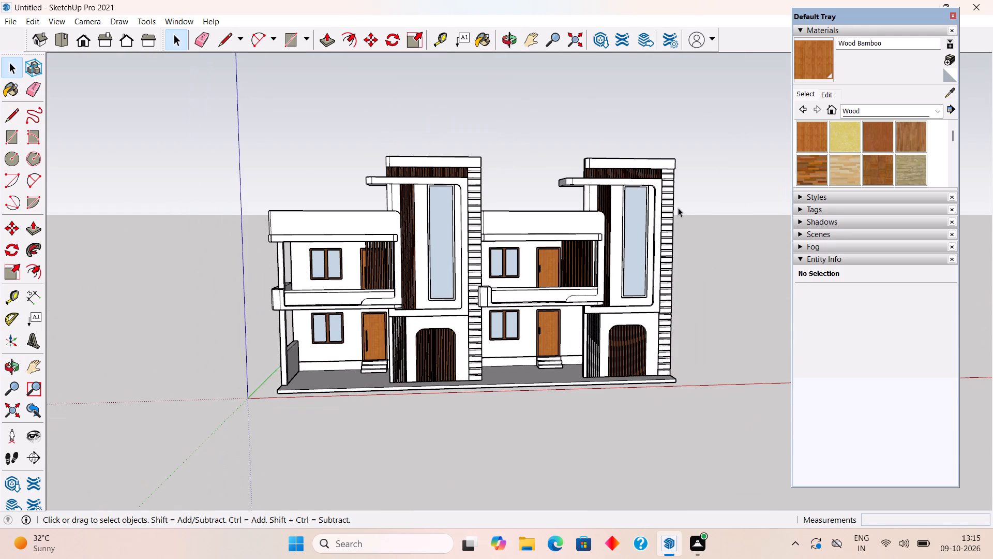
scroll(678, 208, "up", 4)
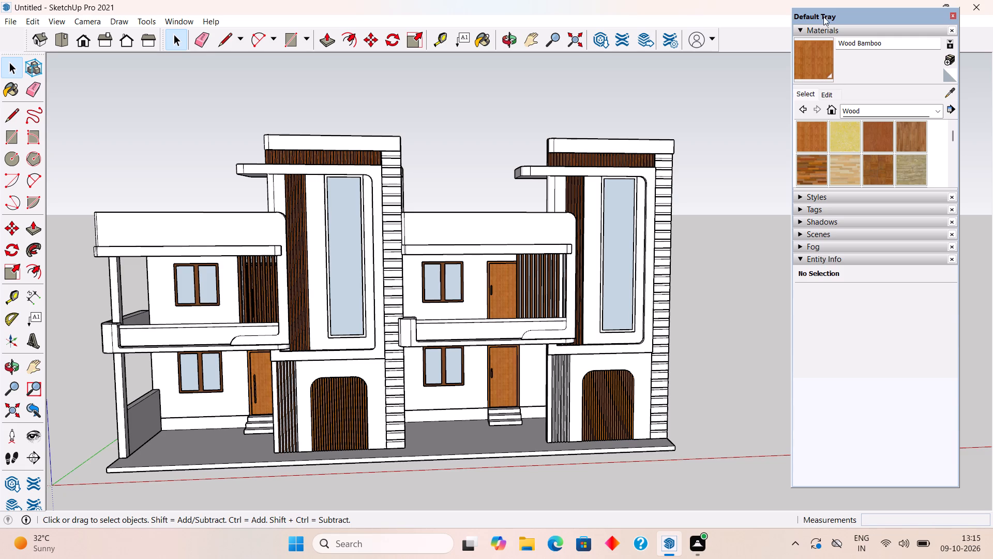
middle_click_drag(373, 166, 304, 445)
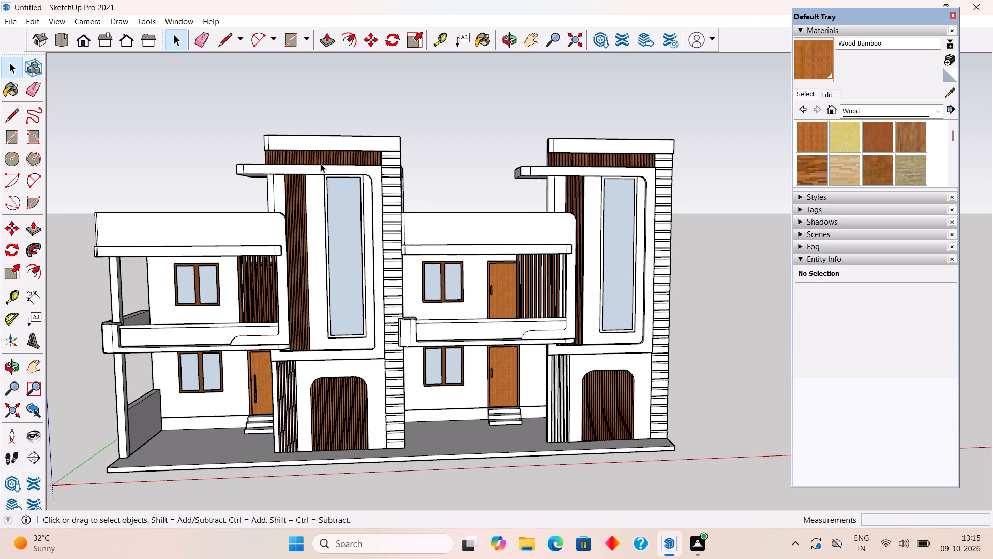
Open the cap group on top of the left-hand house's tower and delete the edge dividing its top face.
middle_click_drag(318, 233, 389, 284)
scroll(319, 266, "up", 5)
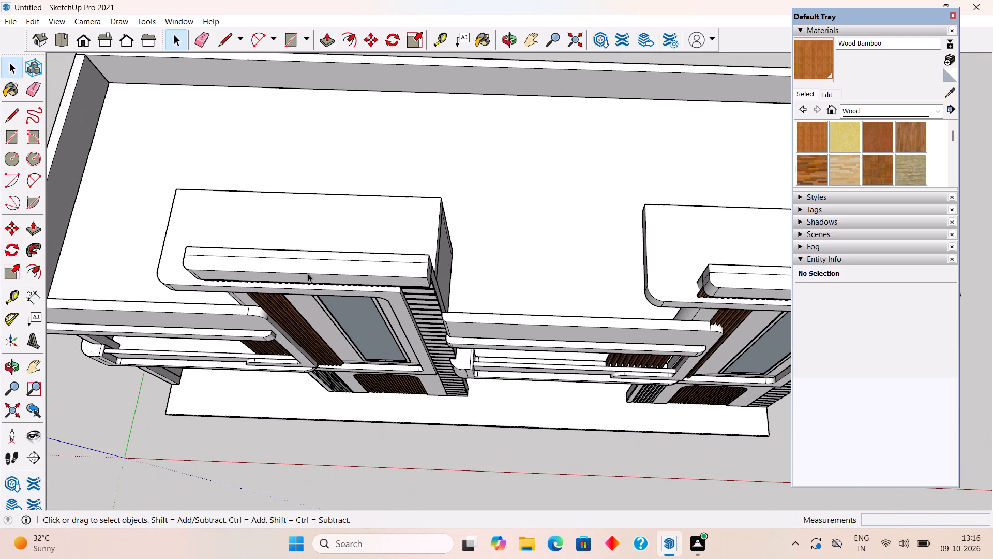
left_click(308, 266)
scroll(308, 266, "up", 5)
triple_click(308, 266)
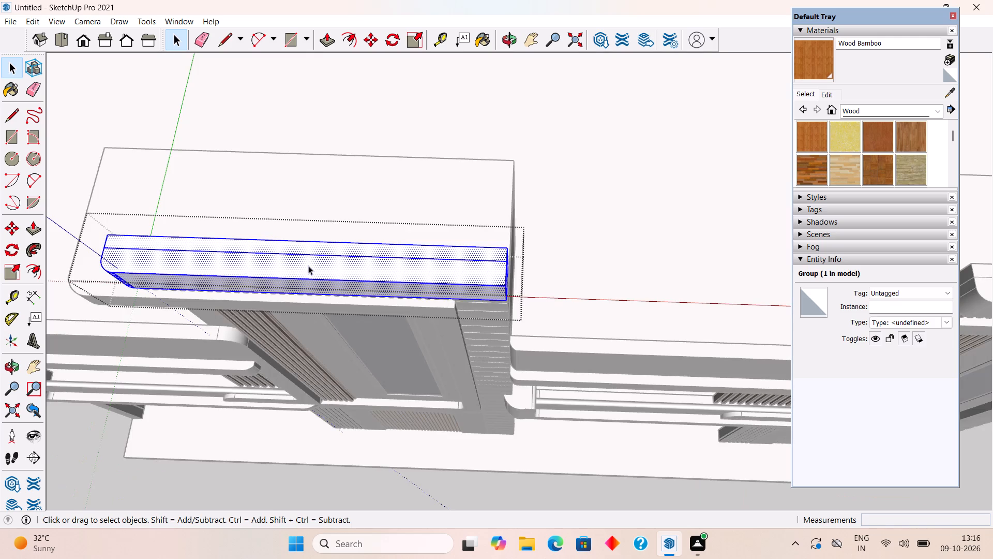
scroll(308, 266, "up", 5)
left_click(308, 266)
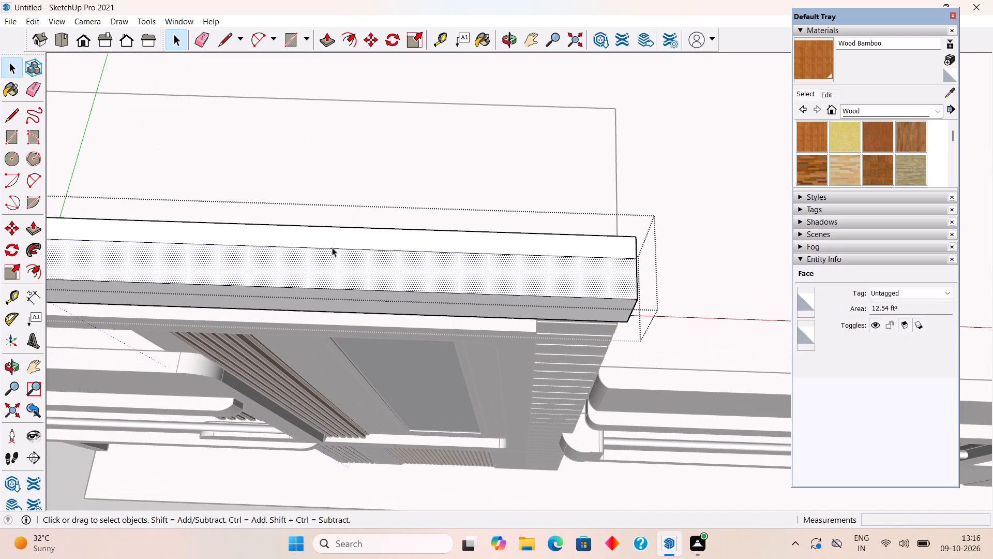
left_click(332, 247)
key("Delete")
Offset the outline of the left-hand tower cap's top face outward by about 2 5/8".
left_click(333, 259)
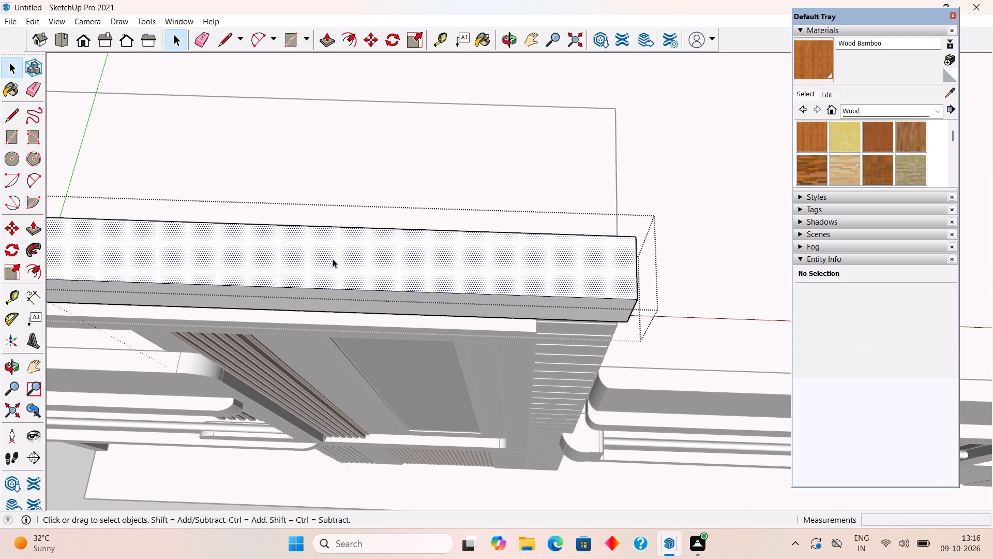
key("f")
left_click(333, 278)
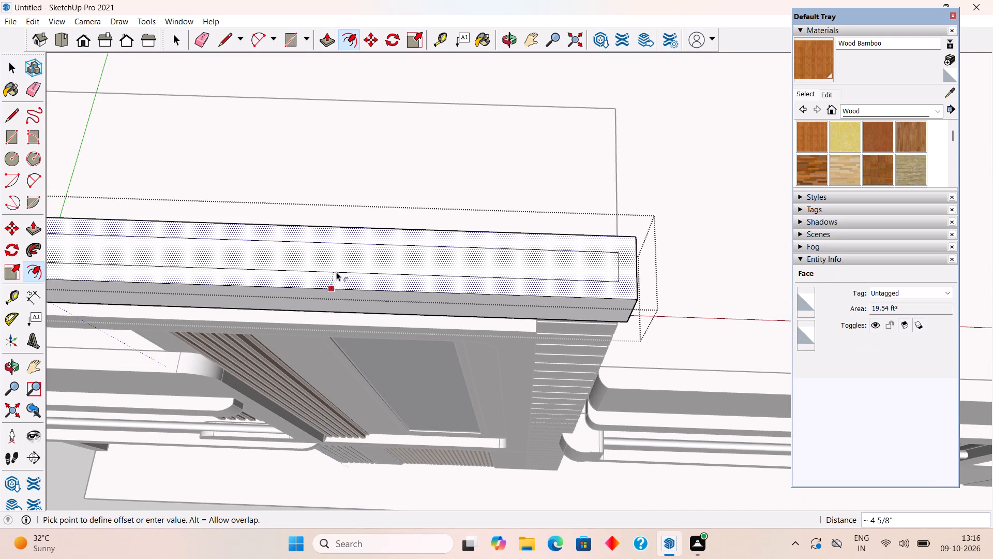
scroll(336, 299, "down", 5)
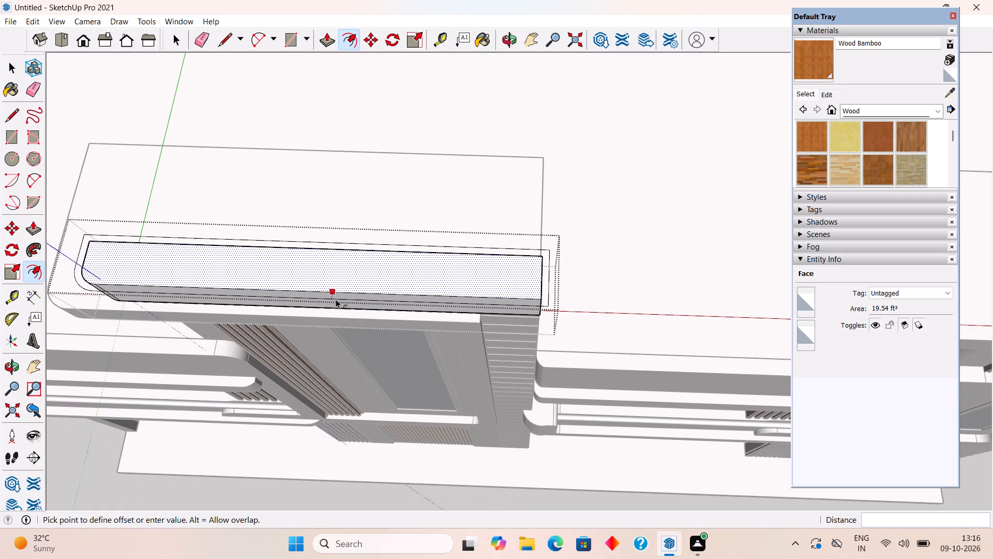
left_click(336, 299)
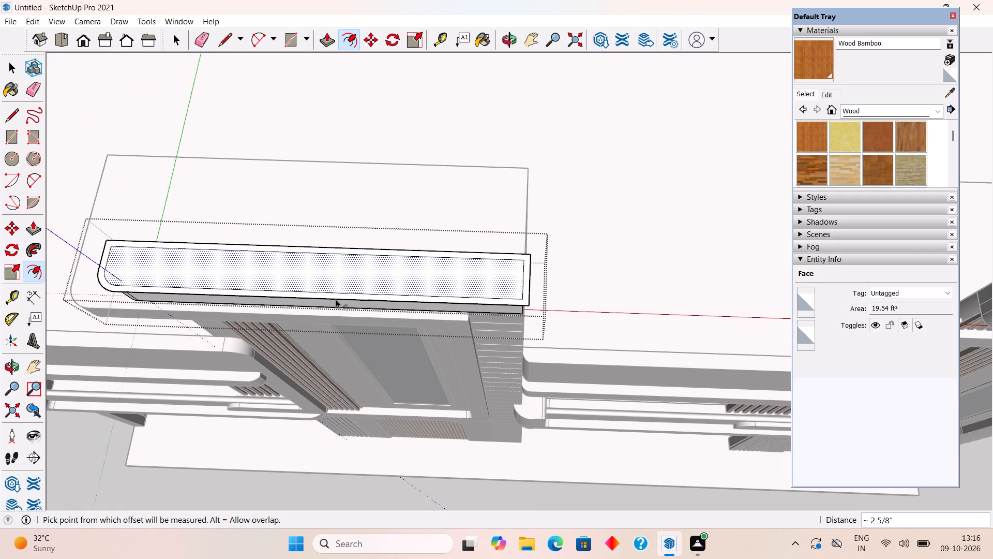
key("space")
Push/Pull the border face around the left-hand tower cap's top upward by 2" to form a raised rim.
type("p")
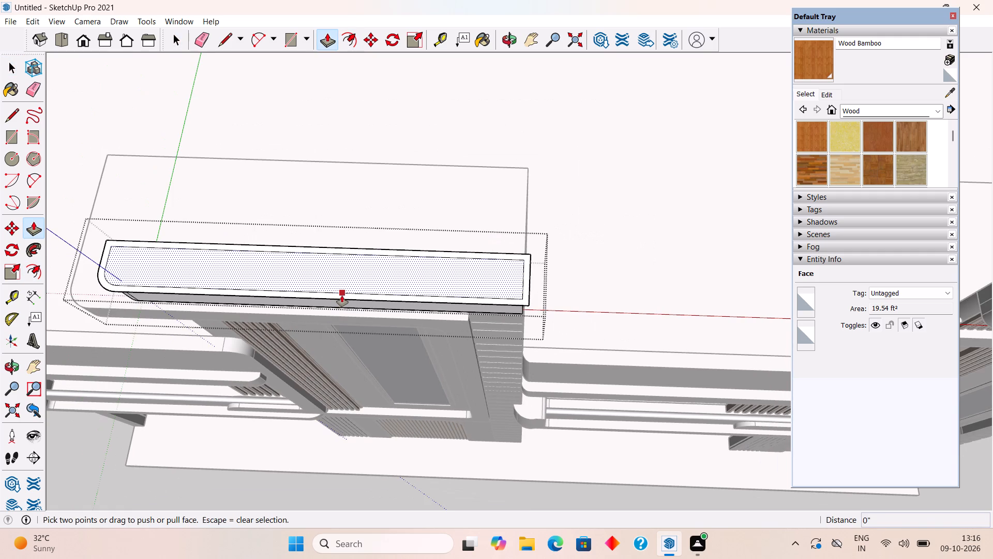
key("space")
scroll(342, 296, "up", 5)
left_click(343, 296)
key("p")
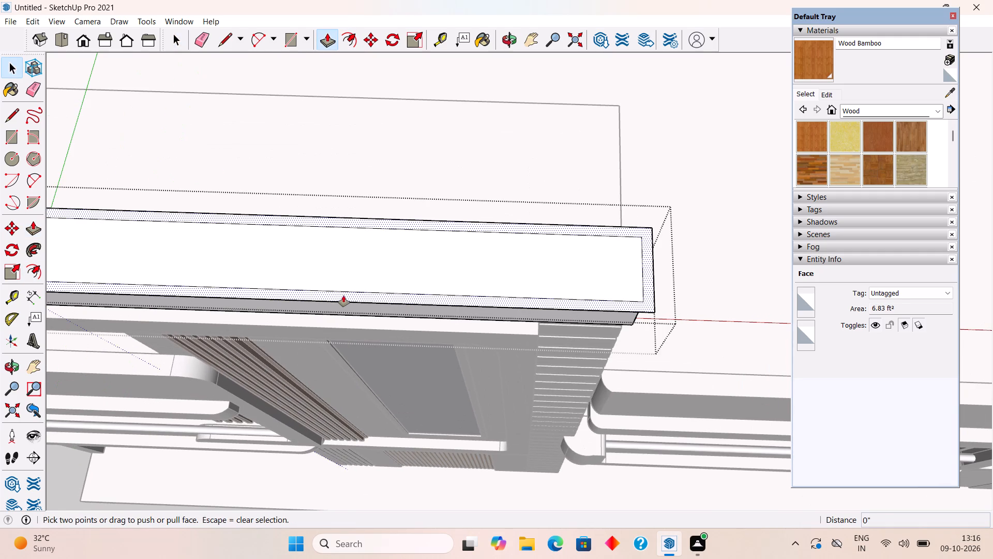
left_click(343, 296)
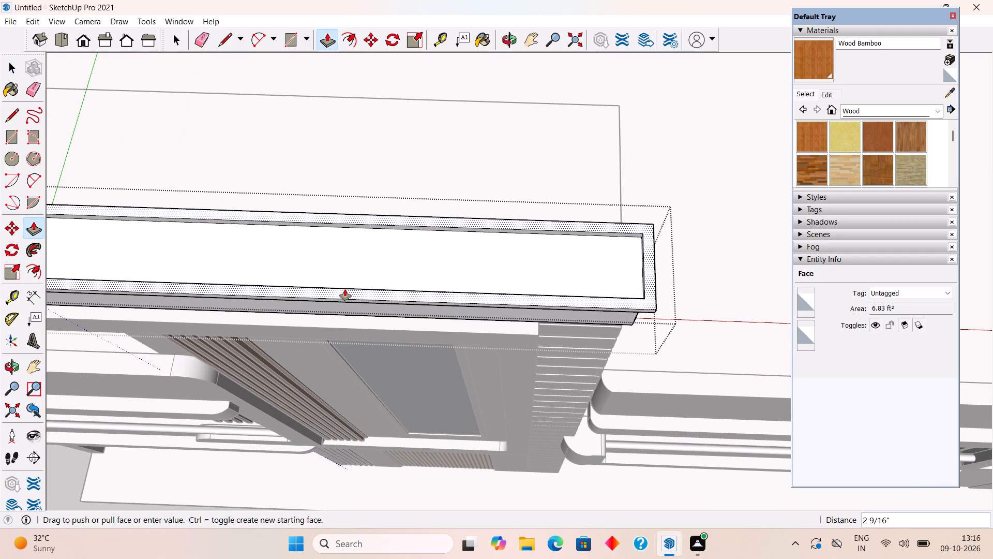
type("2\"")
key("Return")
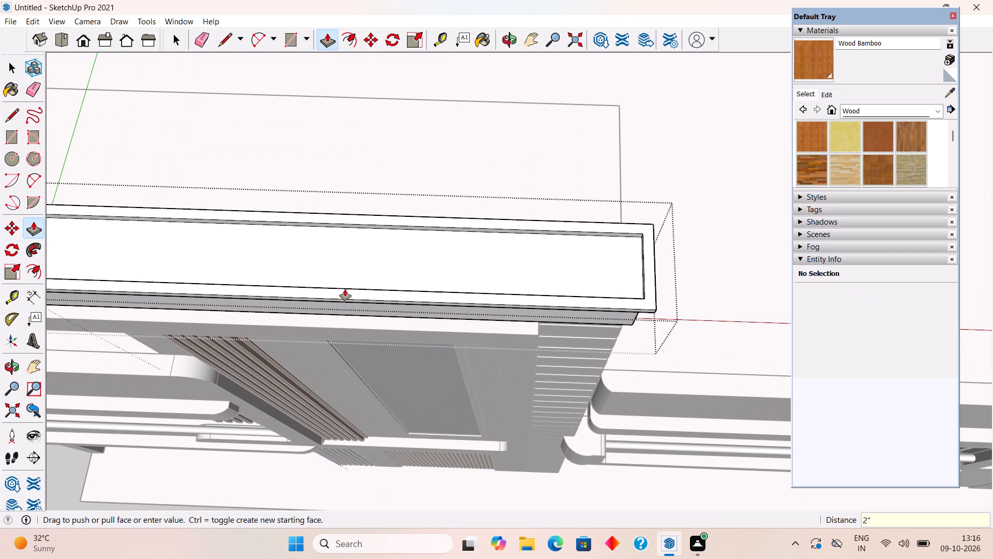
scroll(367, 271, "down", 8)
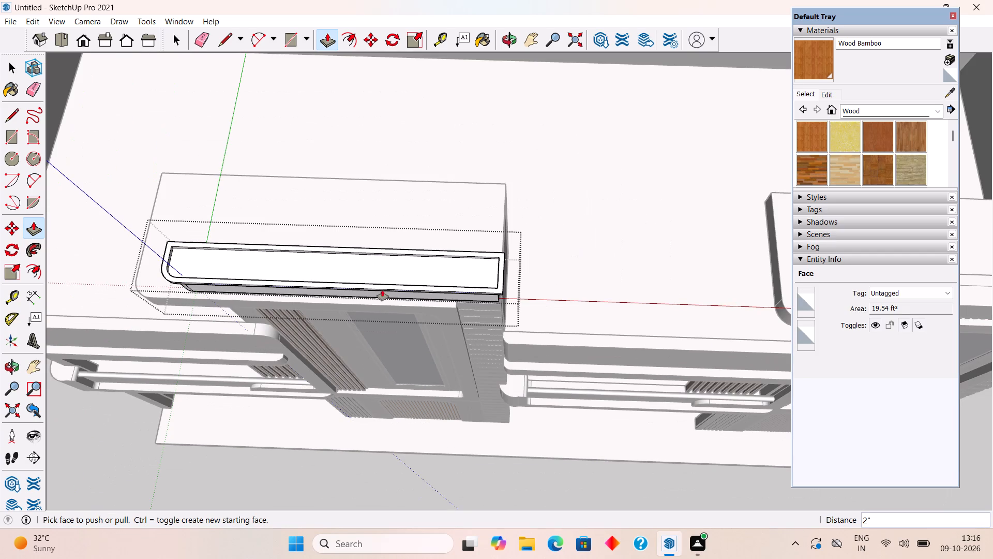
key("space")
Examine the projecting rim on the left-hand tower cap from the front and above.
middle_click_drag(384, 304, 442, 214)
scroll(443, 213, "up", 2)
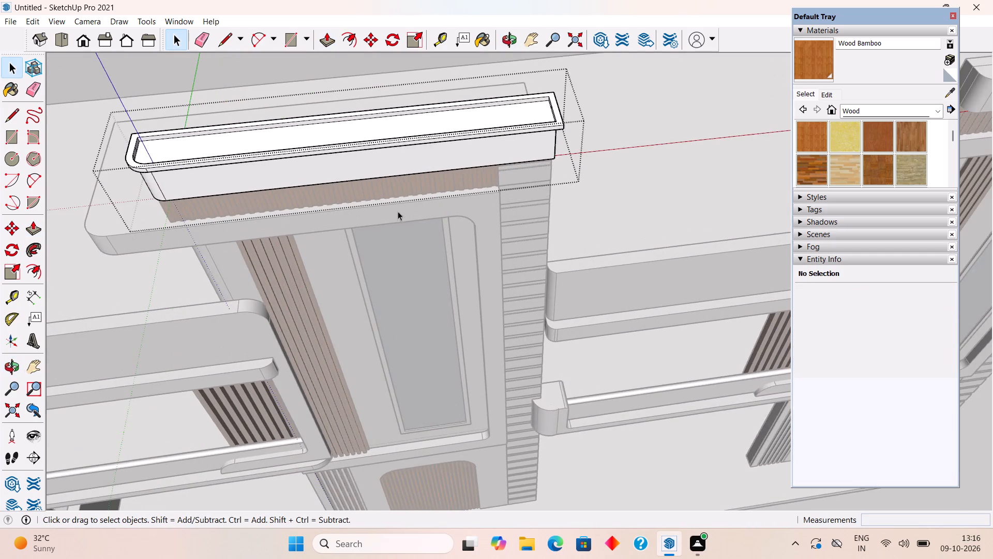
middle_click_drag(396, 196, 390, 109)
scroll(389, 111, "down", 8)
scroll(355, 88, "up", 4)
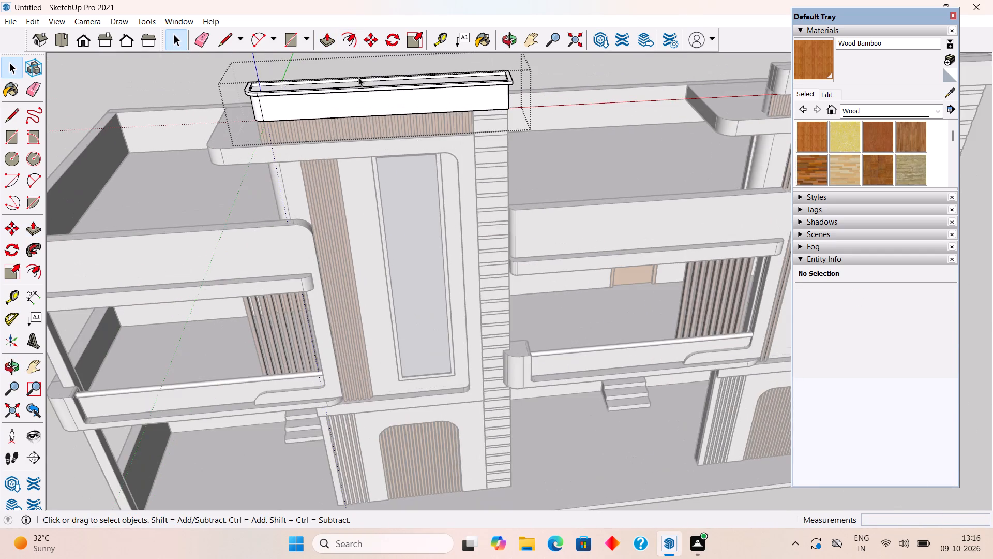
scroll(359, 74, "up", 7)
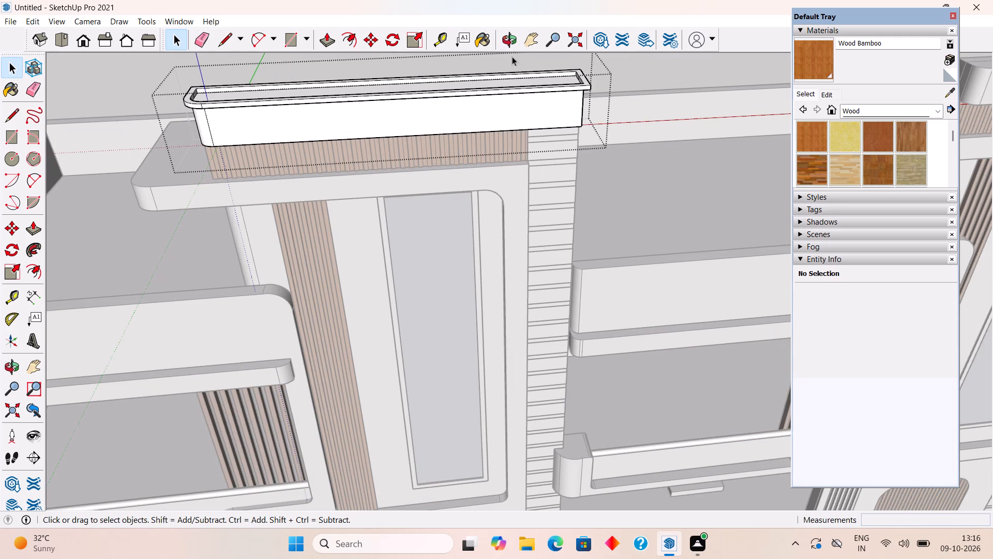
Open the cap group on top of the right-hand house's tower and delete the edge dividing its top face.
scroll(396, 94, "down", 9)
left_click(224, 104)
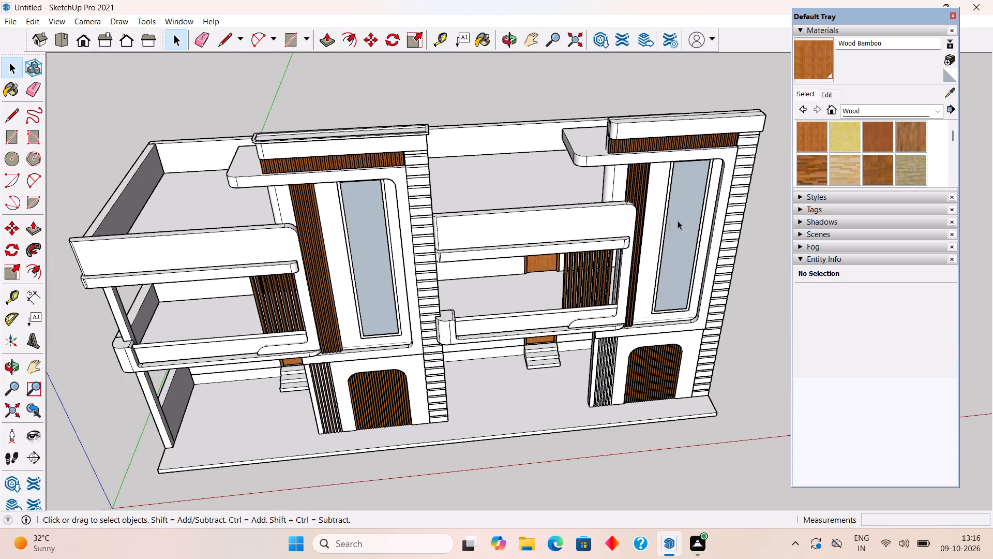
scroll(674, 220, "down", 6)
middle_click_drag(507, 223, 363, 247)
scroll(363, 247, "down", 2)
scroll(776, 261, "up", 8)
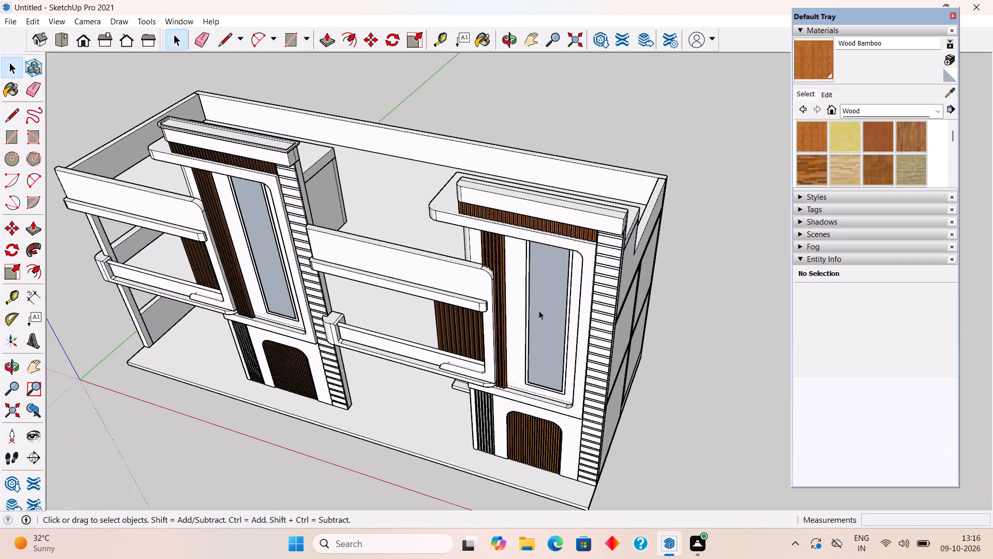
middle_click_drag(546, 379, 557, 477)
scroll(547, 378, "up", 5)
scroll(502, 284, "up", 2)
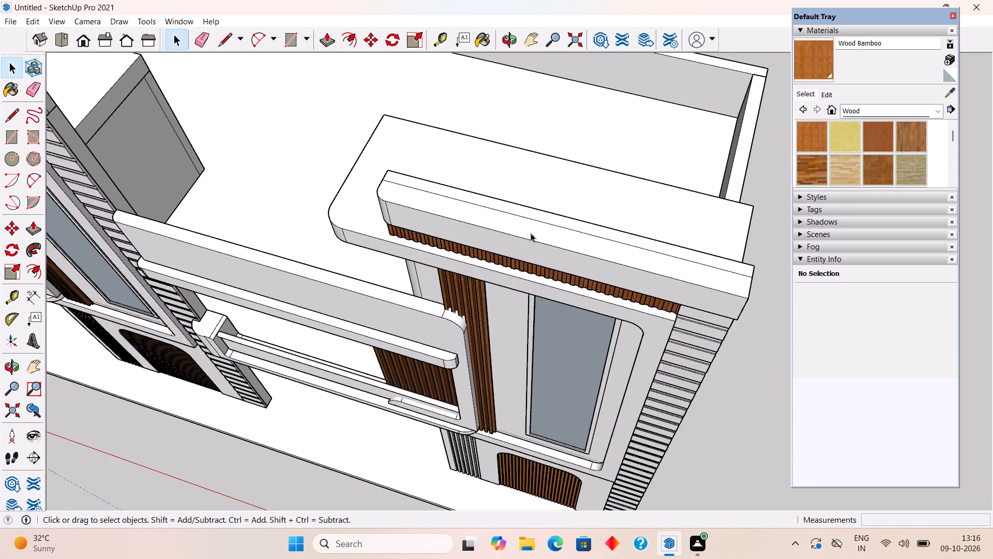
triple_click(531, 233)
scroll(532, 232, "up", 6)
left_click(532, 232)
scroll(532, 232, "up", 5)
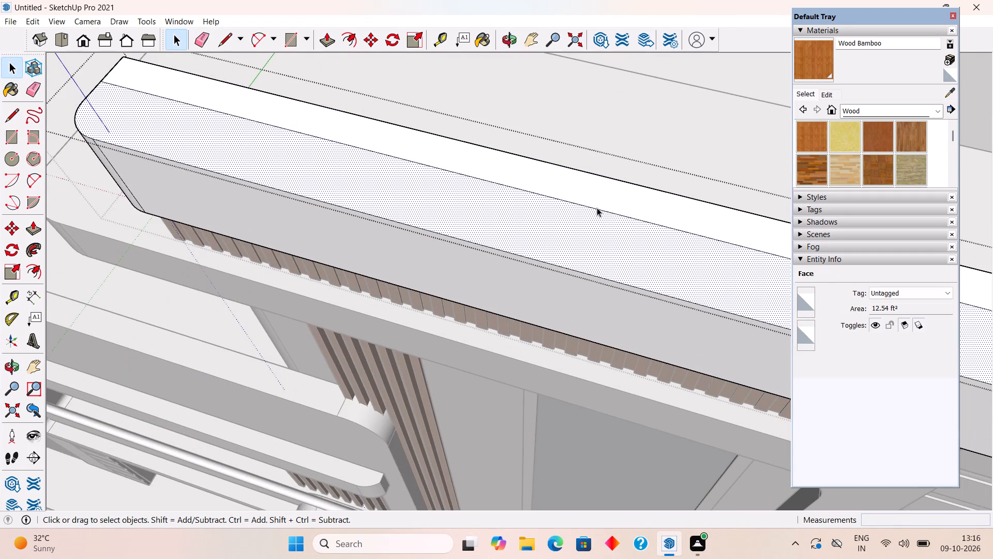
left_click(597, 212)
left_click(600, 209)
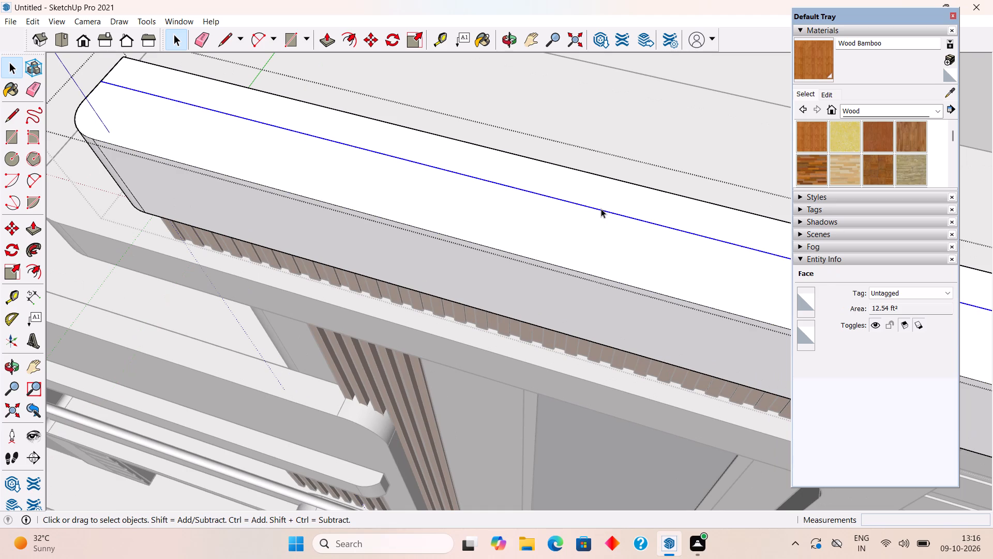
key("Delete")
Offset the outline of the right-hand tower cap's top face outward by 2".
left_click(600, 214)
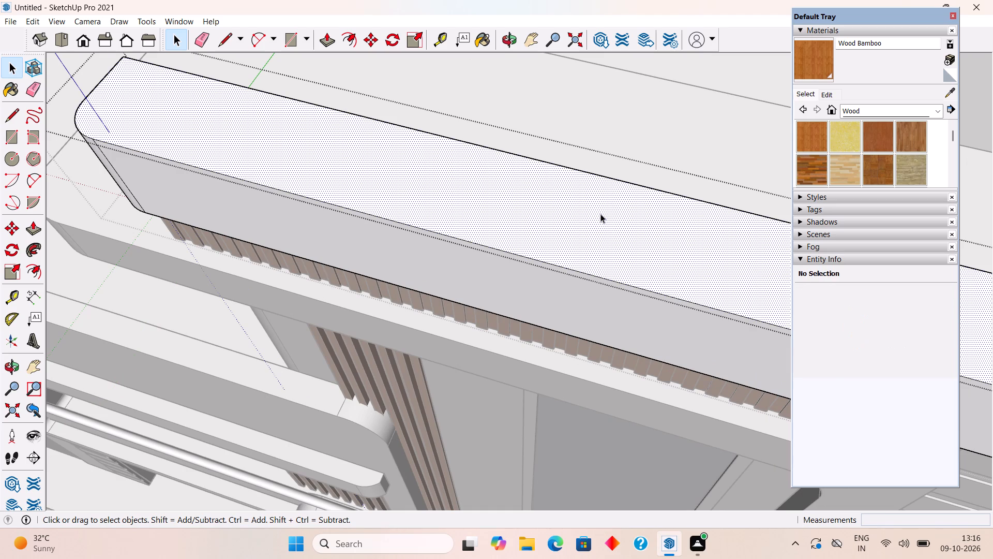
key("f")
left_click(585, 255)
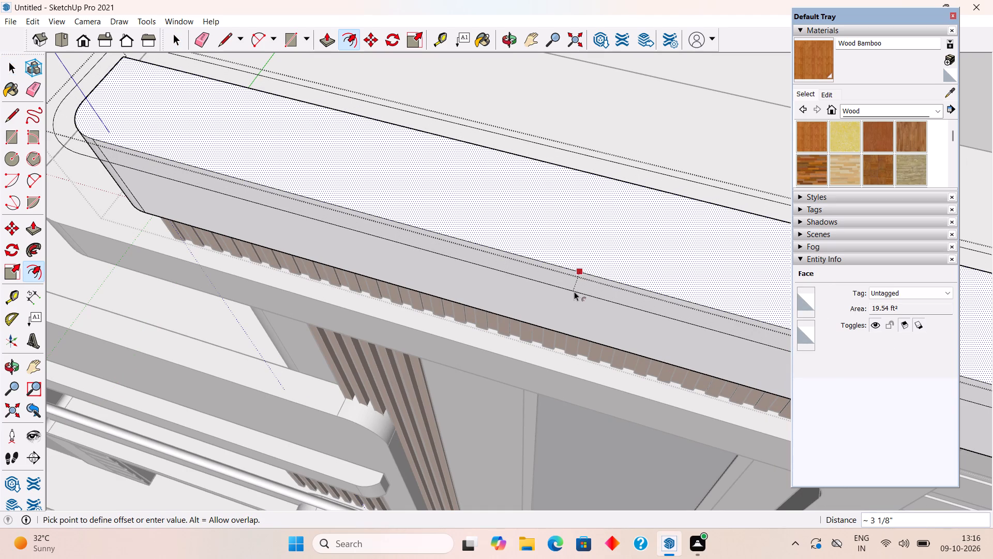
type("2\"")
key("Return")
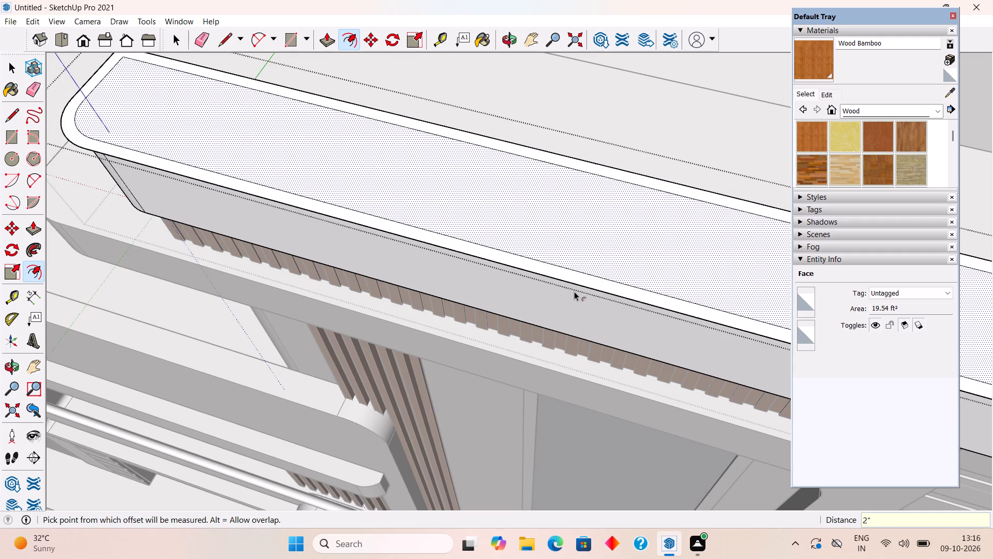
key("space")
key("space")
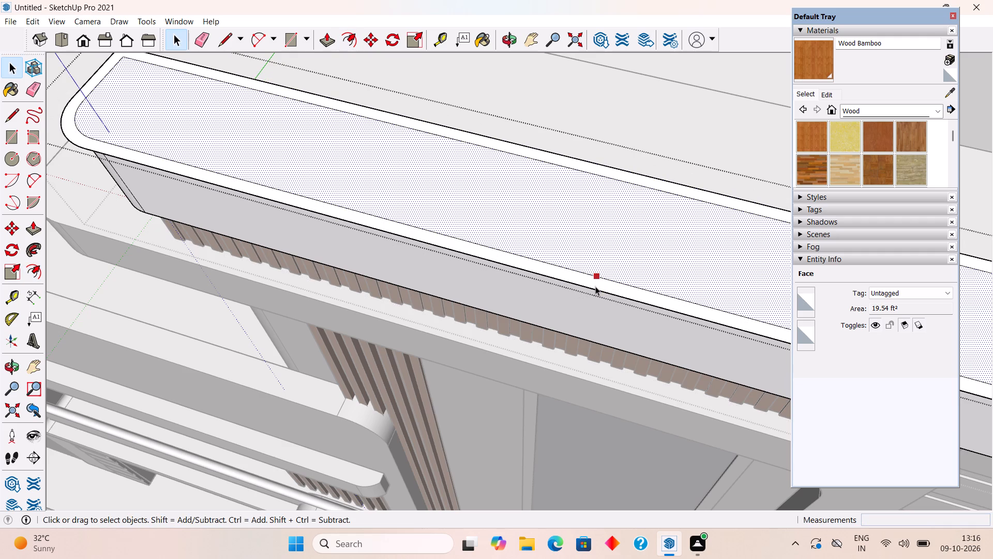
Push/Pull the border face around the right-hand tower cap's top upward by 2" to form a raised rim, and close the group.
left_click(596, 287)
key("p")
left_click(601, 284)
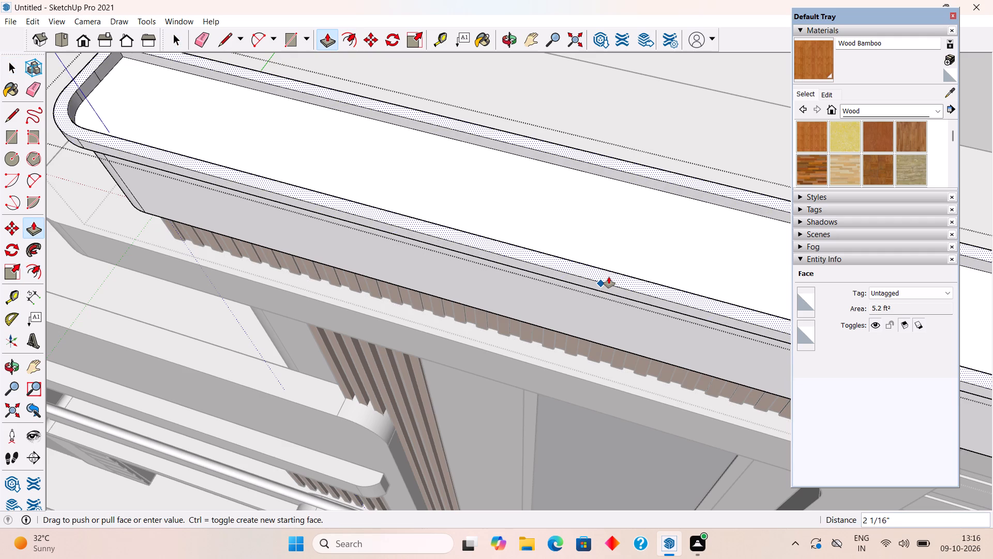
type("2\"")
key("Return")
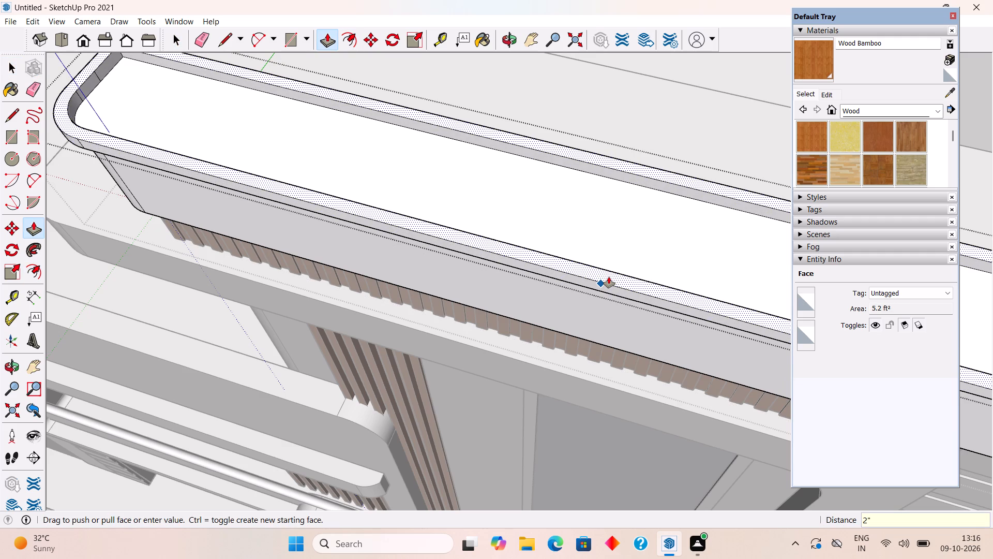
key("space")
scroll(597, 264, "down", 15)
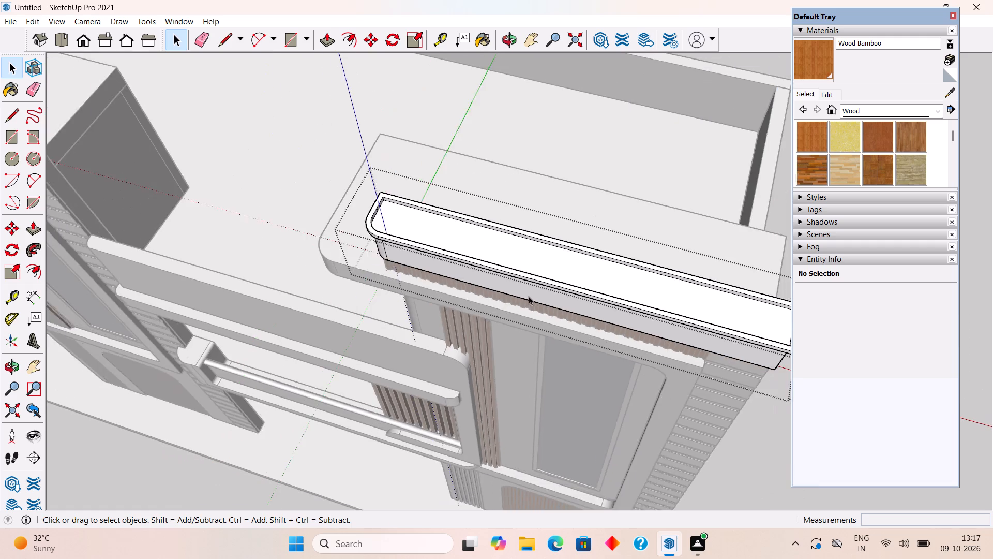
scroll(529, 296, "down", 10)
left_click(653, 136)
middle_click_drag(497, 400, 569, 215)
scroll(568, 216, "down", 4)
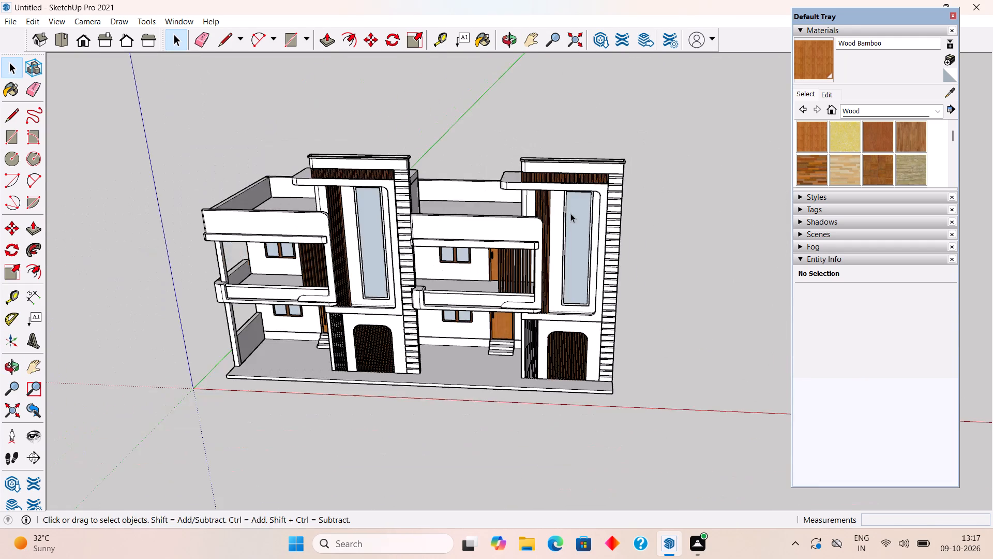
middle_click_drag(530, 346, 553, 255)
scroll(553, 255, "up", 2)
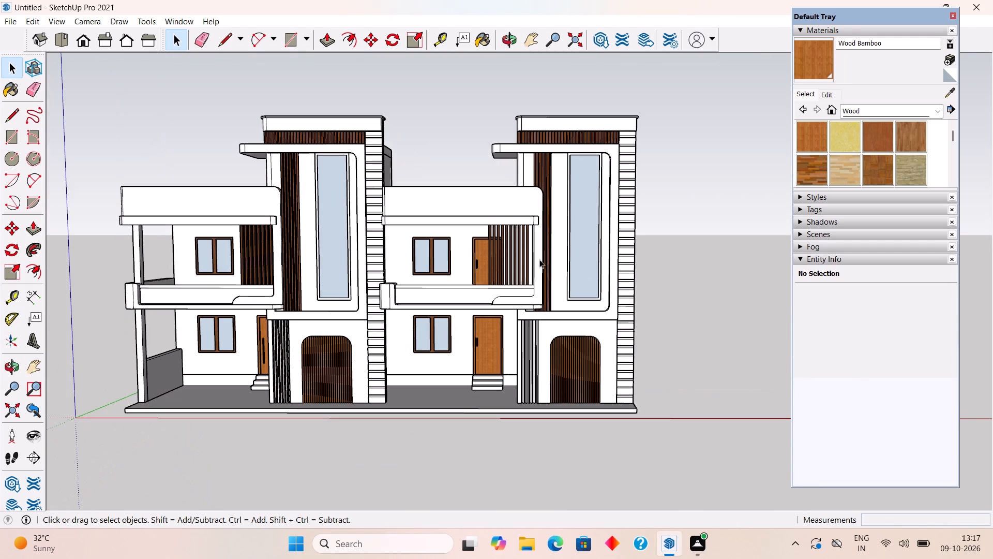
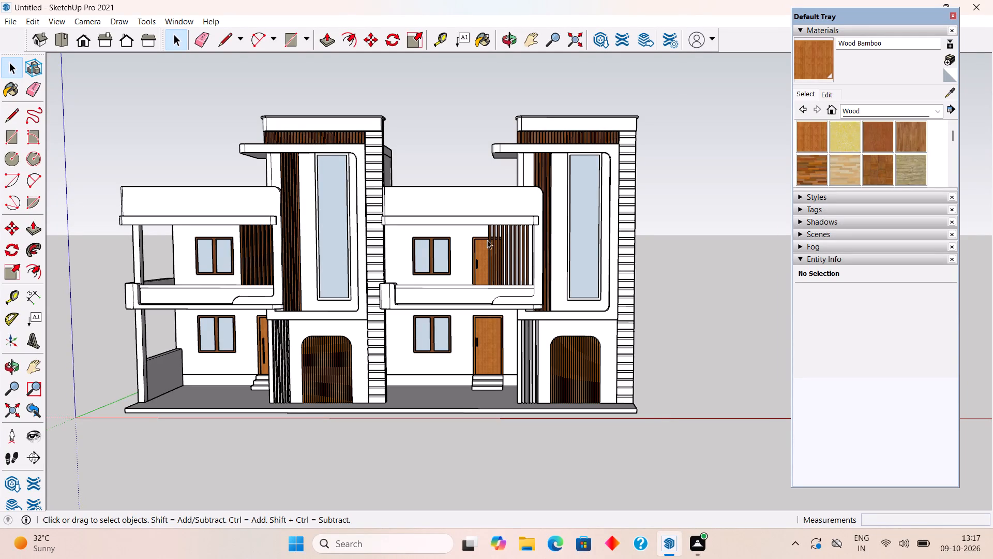
Switch the materials library to the Colors collection and pick the black Color M09.
left_click(856, 109)
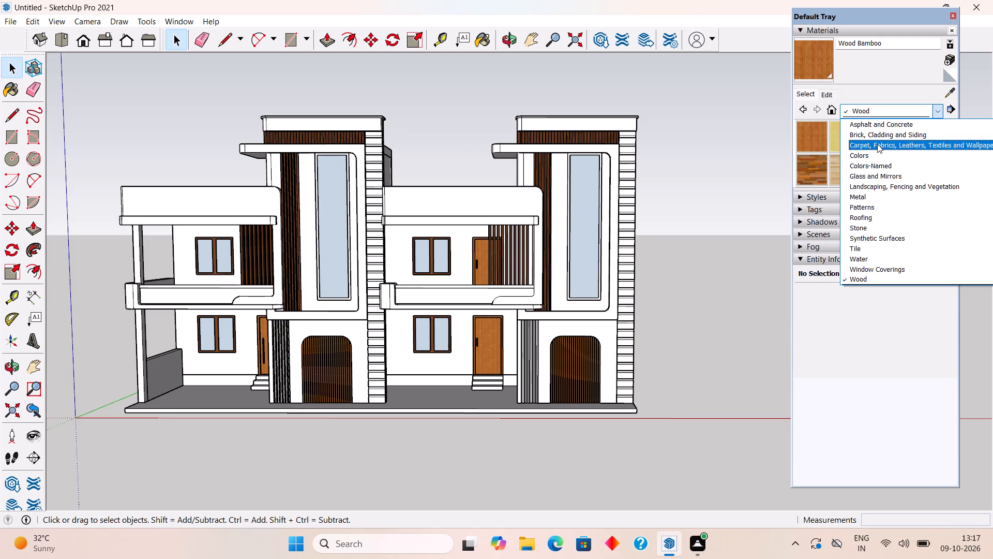
left_click(878, 155)
scroll(880, 156, "down", 8)
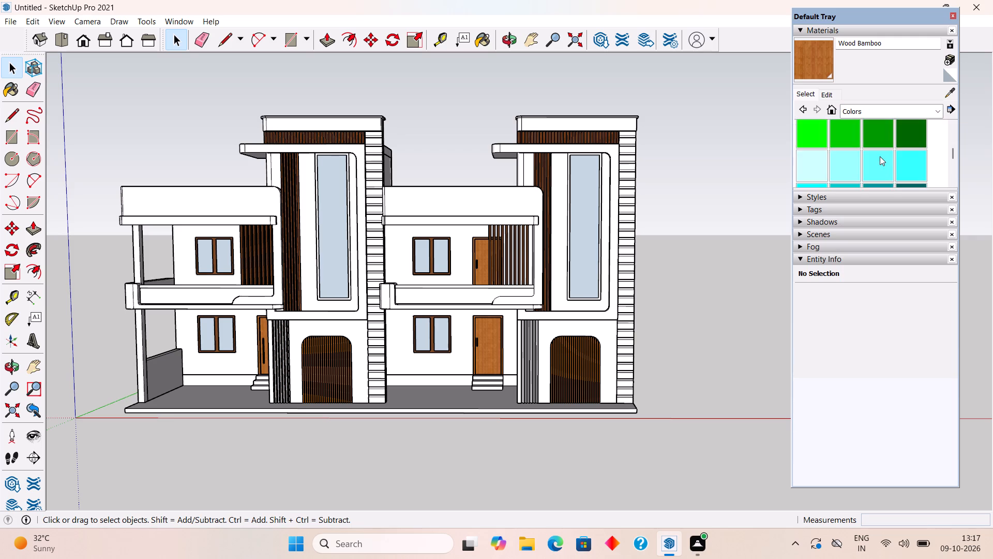
scroll(880, 156, "down", 7)
left_click(850, 149)
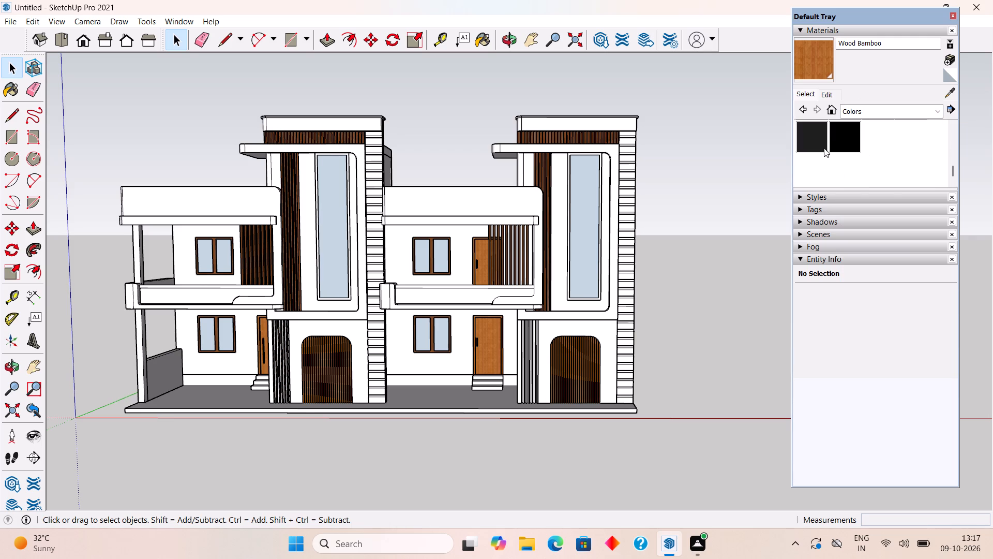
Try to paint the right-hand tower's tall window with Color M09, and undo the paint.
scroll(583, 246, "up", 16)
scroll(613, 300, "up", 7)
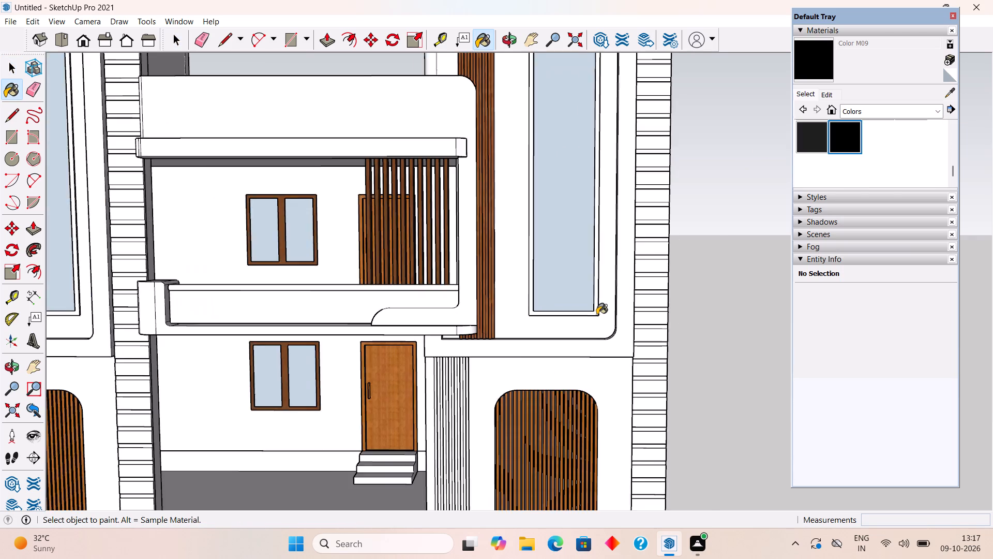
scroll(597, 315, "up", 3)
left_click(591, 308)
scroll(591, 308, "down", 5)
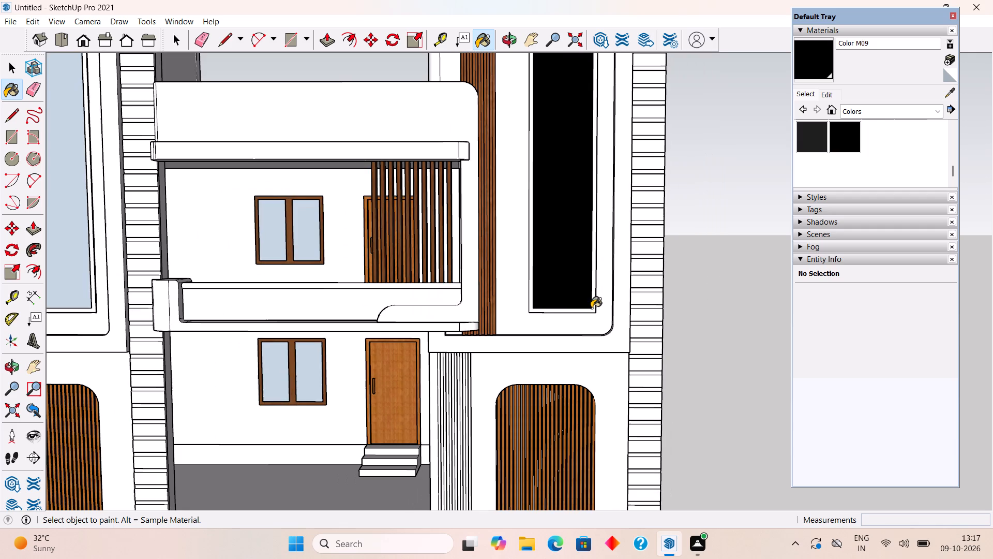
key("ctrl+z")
Open the right-hand tower's tall window frame group, paint all its geometry with Color M09, and close the group.
scroll(591, 308, "up", 6)
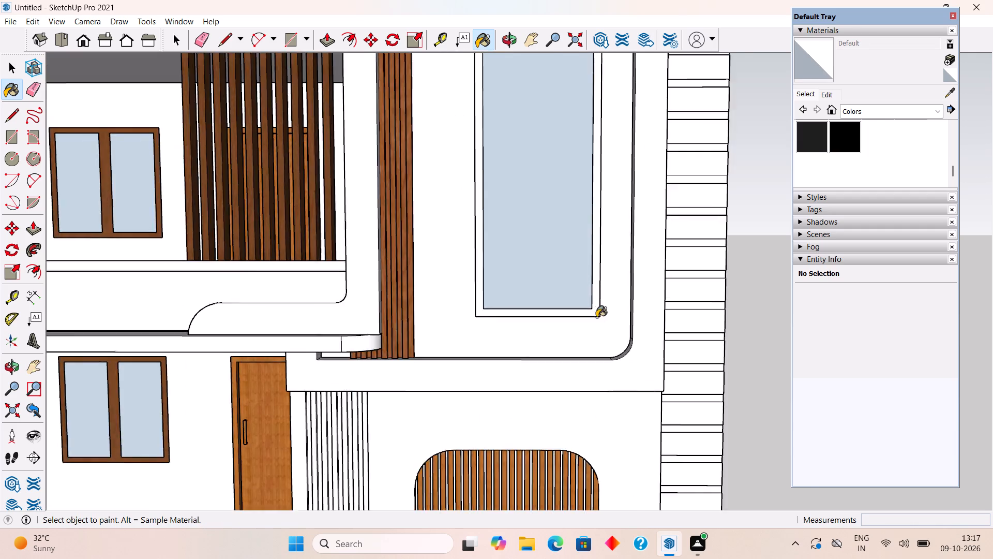
scroll(596, 317, "up", 4)
left_click(595, 303)
scroll(595, 303, "up", 5)
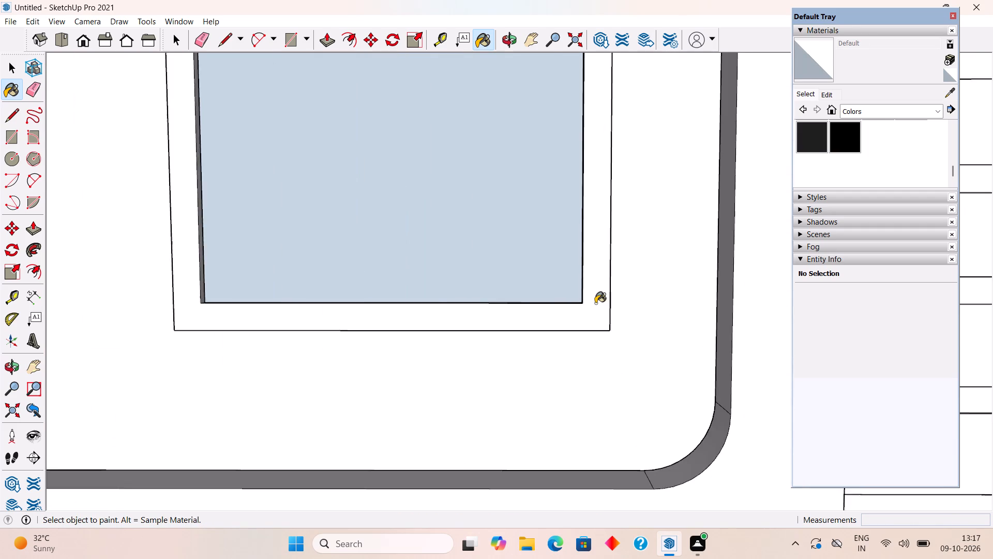
scroll(595, 303, "up", 6)
left_click(595, 303)
key("space")
triple_click(595, 303)
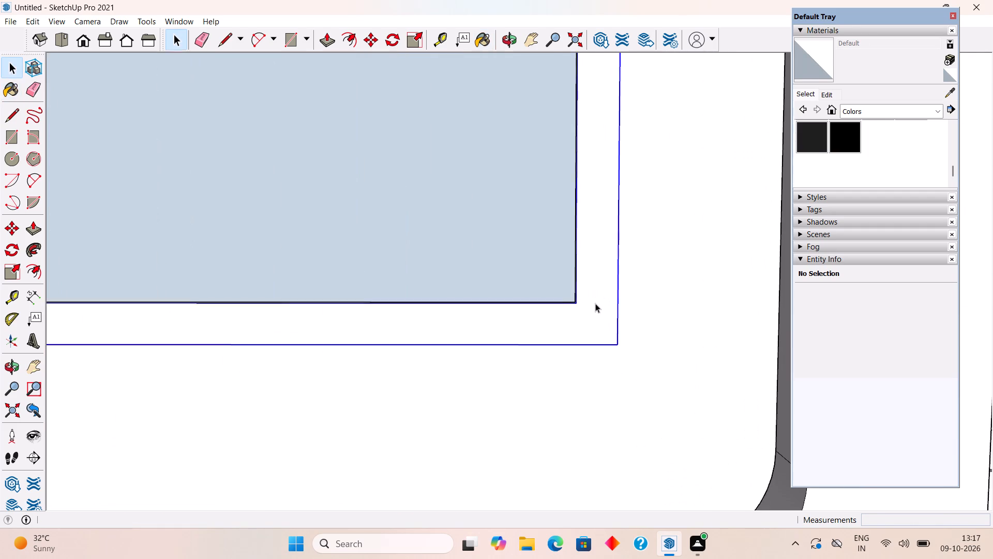
left_click(854, 134)
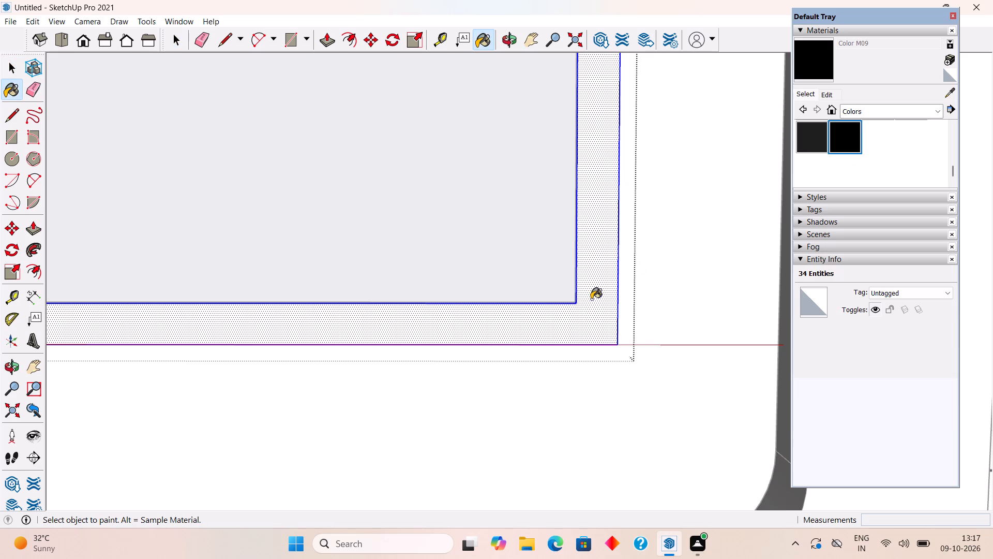
left_click(591, 299)
middle_click_drag(591, 330, 539, 342)
scroll(540, 347, "down", 7)
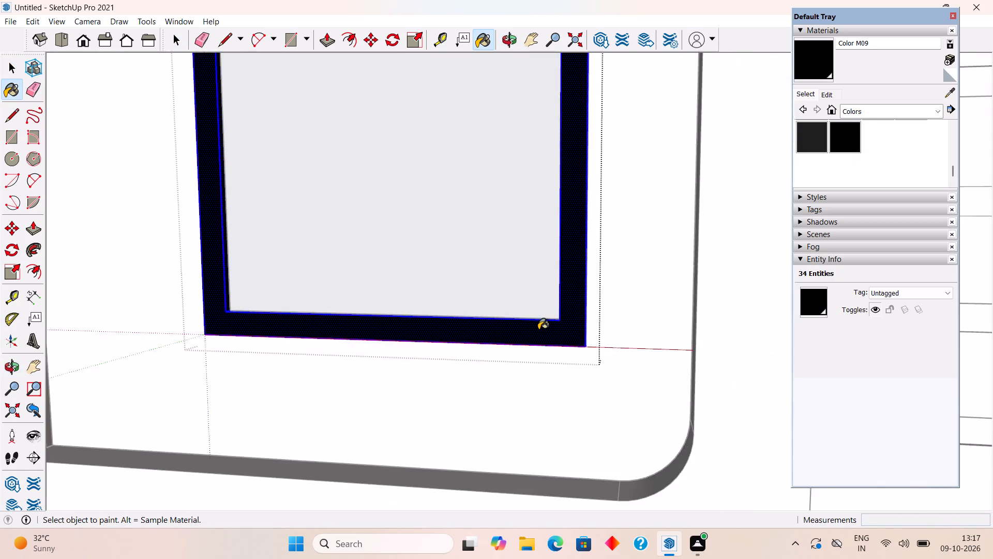
scroll(538, 330, "down", 20)
scroll(538, 330, "down", 7)
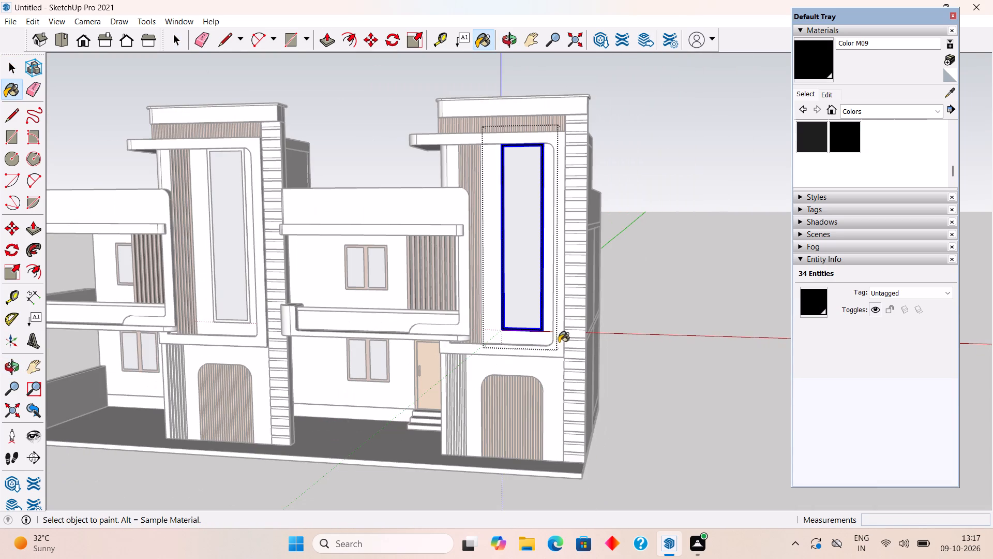
key("space")
left_click(639, 328)
Paint the tall window frame group on the left-hand tower with Color M09.
scroll(88, 349, "up", 14)
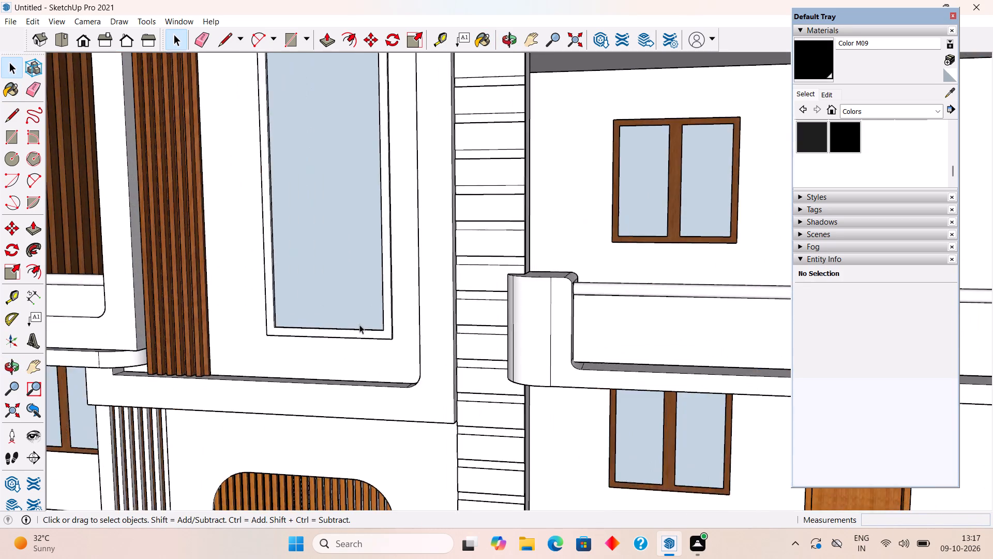
scroll(359, 325, "up", 2)
left_click(363, 318)
scroll(365, 331, "up", 4)
left_click(372, 339)
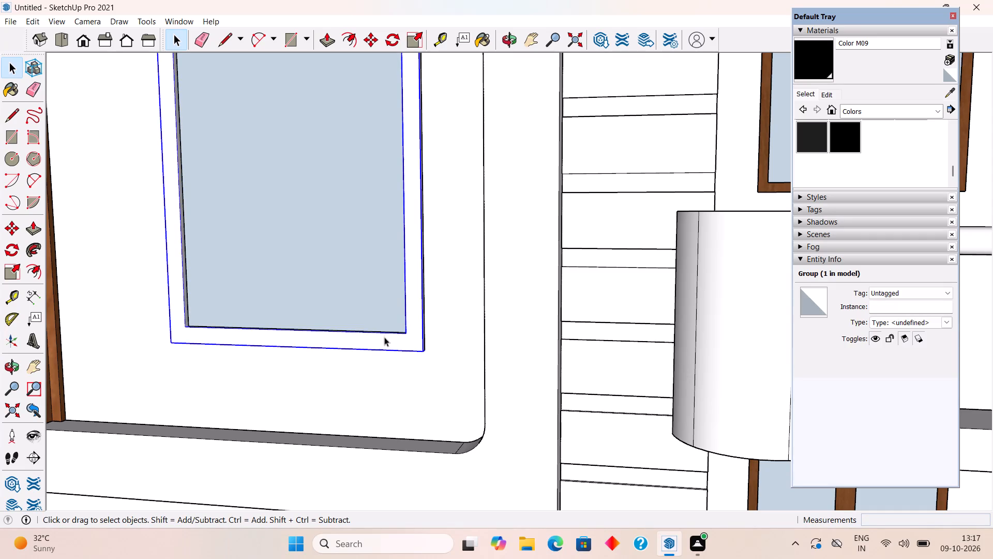
left_click(842, 138)
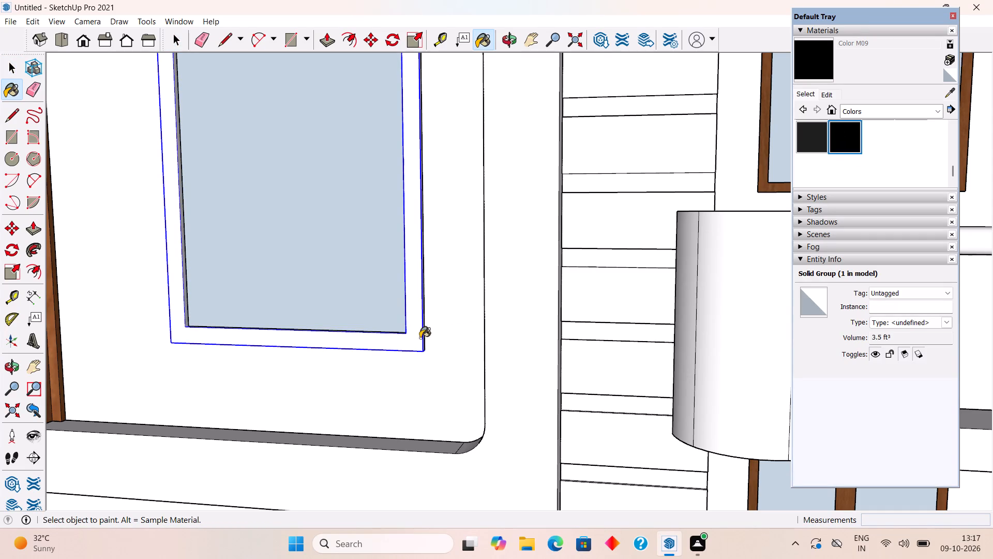
left_click(411, 341)
scroll(412, 341, "down", 20)
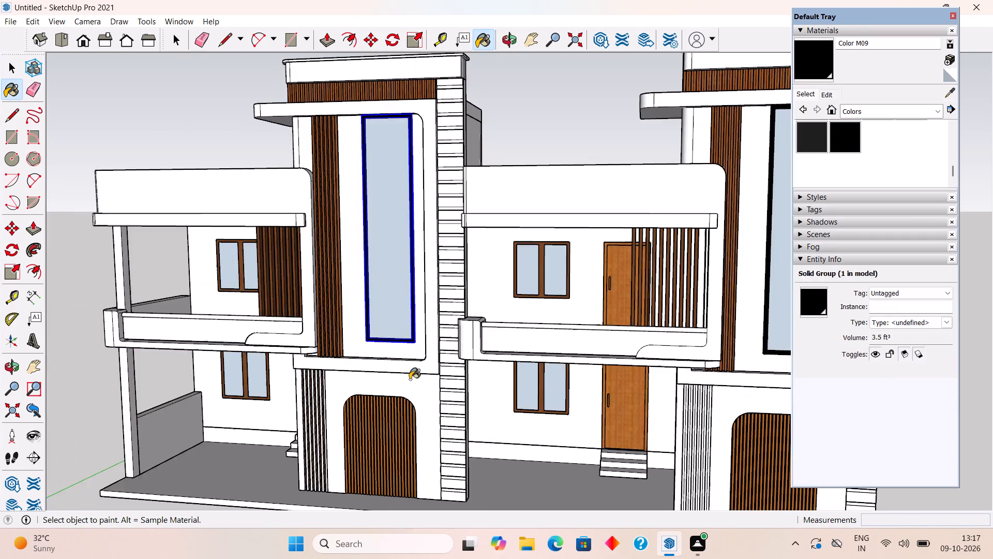
scroll(410, 379, "down", 6)
key("space")
Open the left-hand tower's cap group and paint the raised rim's front, straight end and top faces with Color M09.
scroll(395, 165, "up", 12)
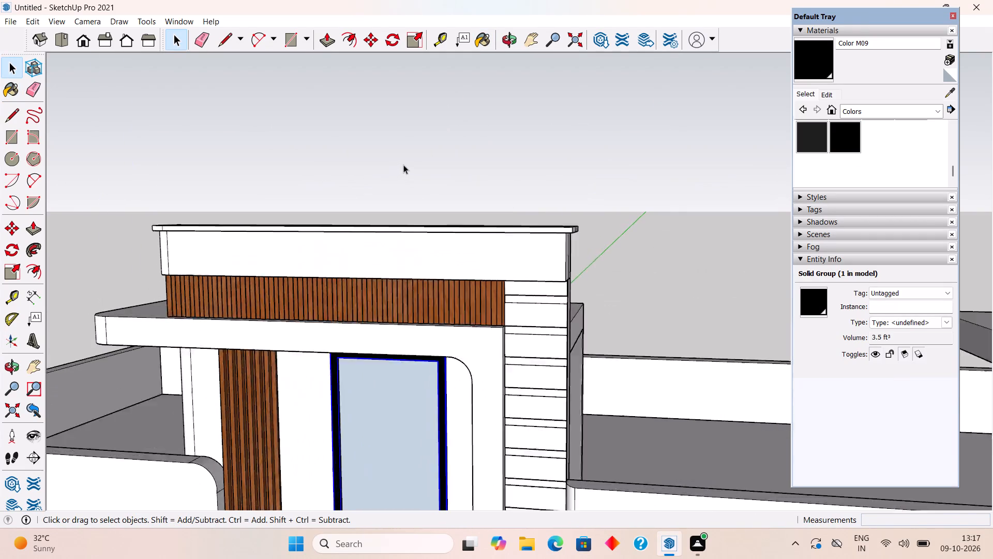
scroll(403, 165, "up", 1)
double_click(412, 242)
double_click(412, 242)
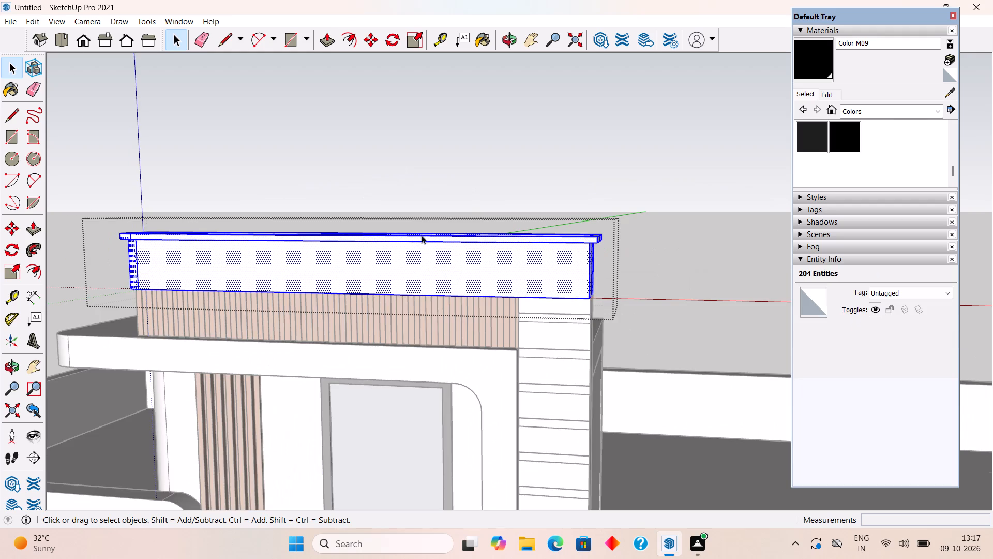
scroll(422, 234, "up", 6)
left_click(427, 243)
scroll(427, 243, "up", 4)
middle_click_drag(384, 259, 230, 305)
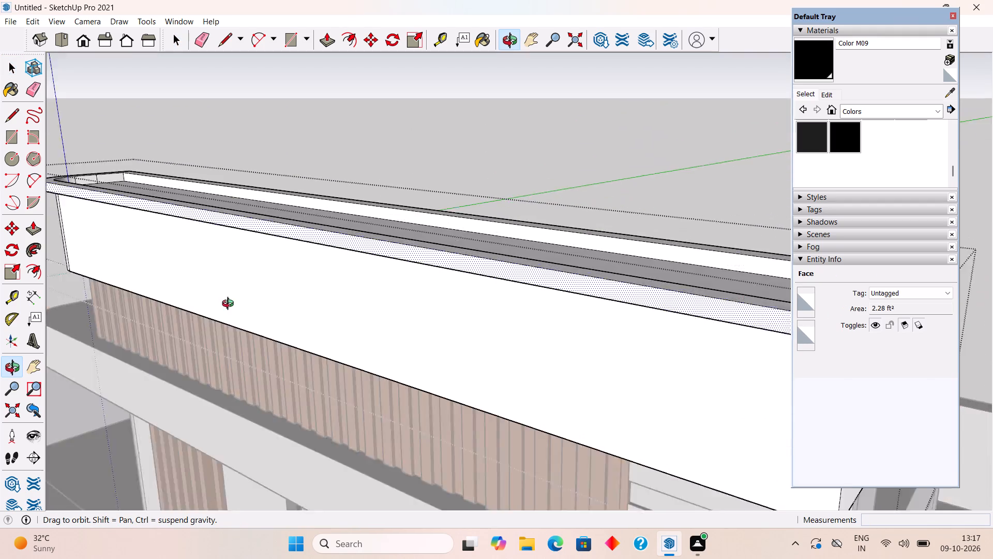
middle_click_drag(230, 305, 103, 284)
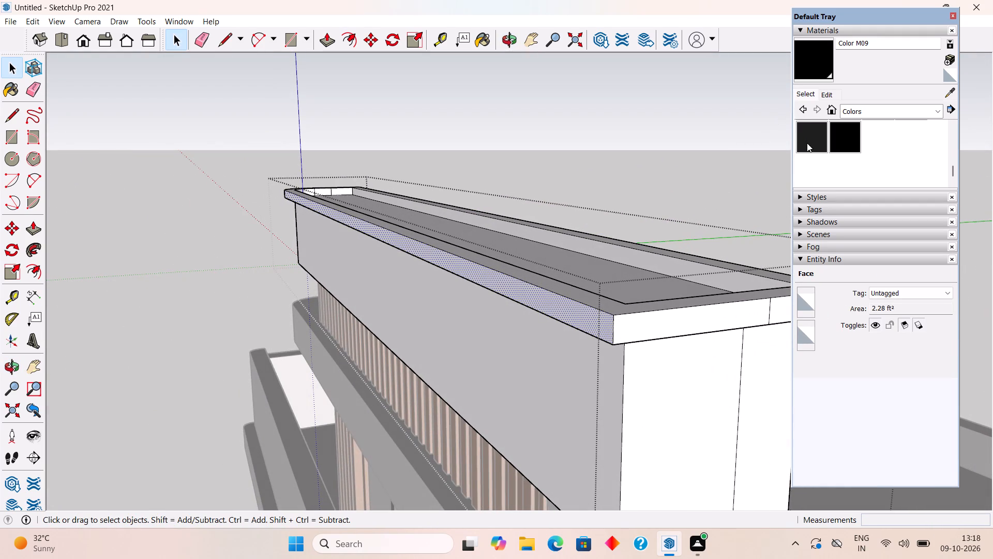
left_click(807, 143)
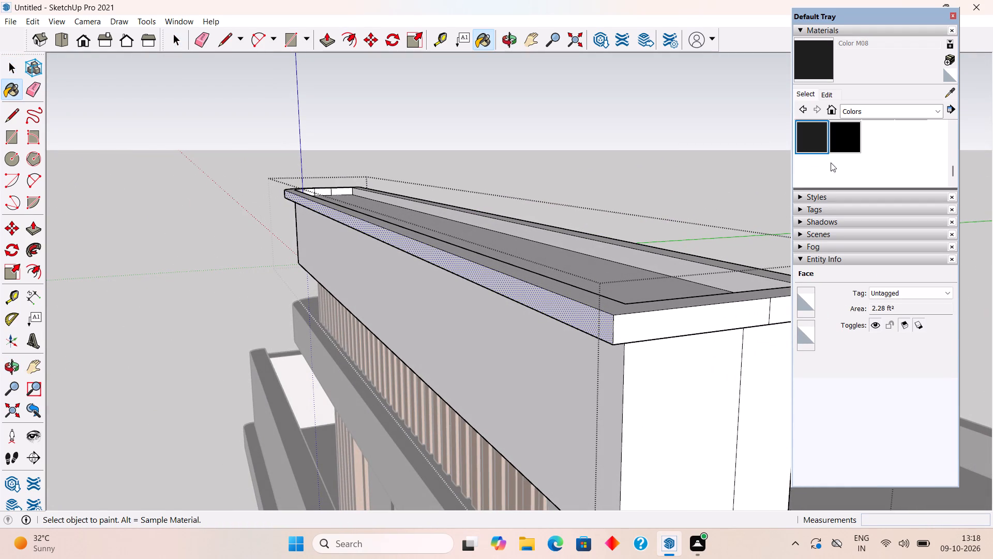
left_click(841, 142)
scroll(612, 319, "up", 5)
left_click(593, 328)
left_click(655, 342)
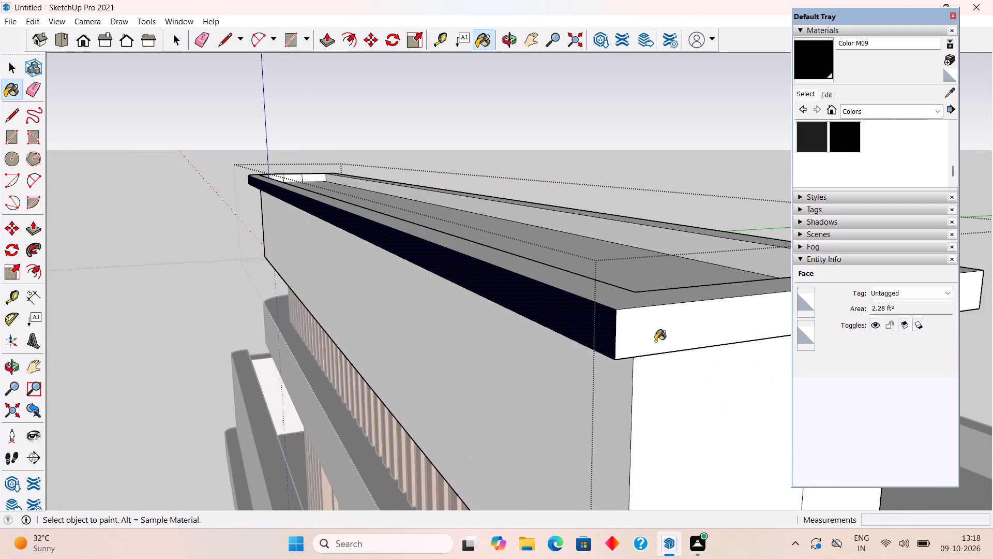
middle_click_drag(413, 258, 666, 329)
left_click(635, 282)
Paint the left-hand cap rim's rounded corner, adjoining end faces and back face with Color M09, and close the group.
middle_click_drag(574, 299, 675, 321)
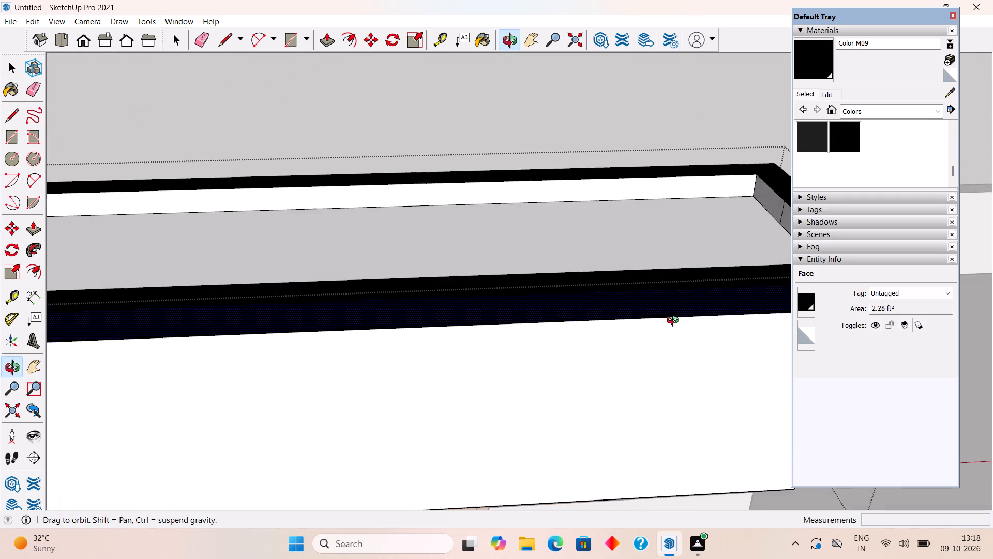
scroll(675, 321, "down", 20)
scroll(675, 321, "down", 3)
middle_click_drag(675, 321, 677, 317)
middle_click_drag(292, 278, 521, 217)
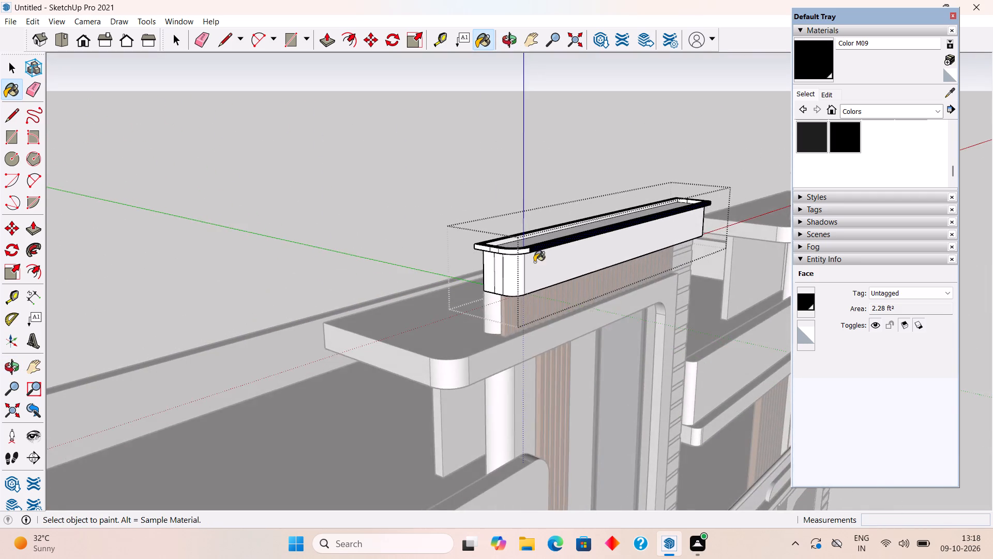
scroll(521, 256, "up", 10)
left_click(503, 250)
scroll(496, 251, "up", 1)
left_click(476, 243)
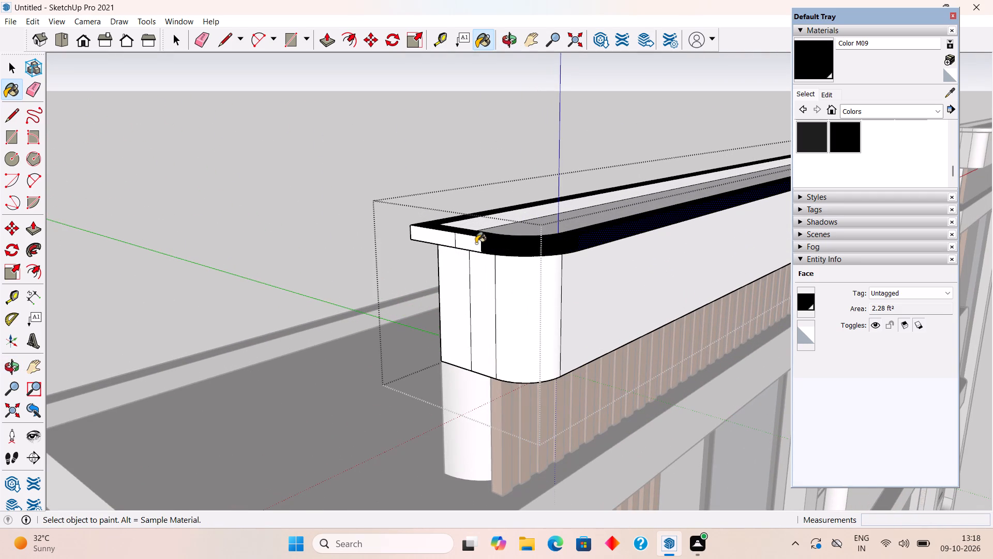
left_click(424, 238)
middle_click_drag(426, 237, 693, 274)
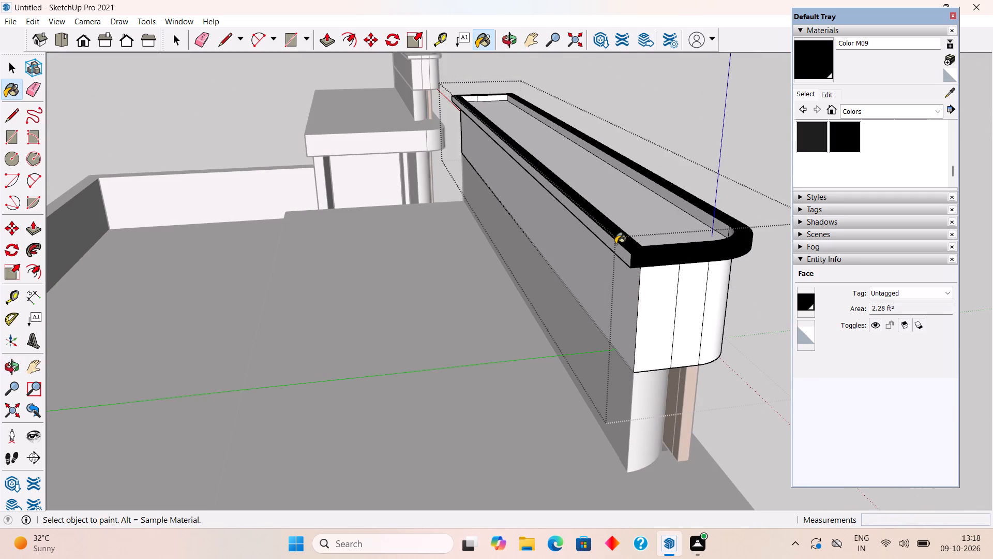
left_click(615, 244)
scroll(624, 256, "down", 4)
middle_click_drag(664, 249, 294, 253)
scroll(294, 253, "down", 2)
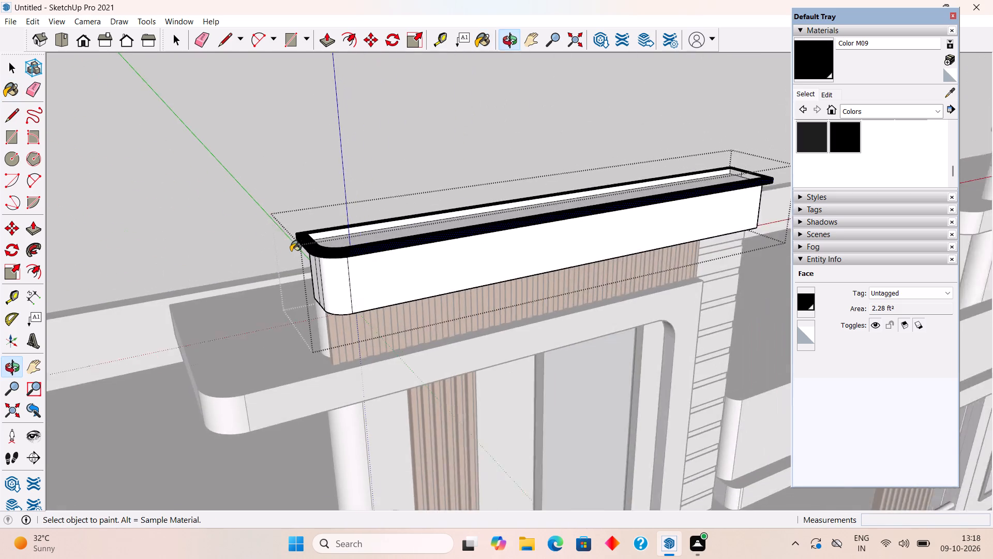
scroll(291, 251, "down", 20)
scroll(291, 251, "down", 6)
scroll(590, 292, "up", 5)
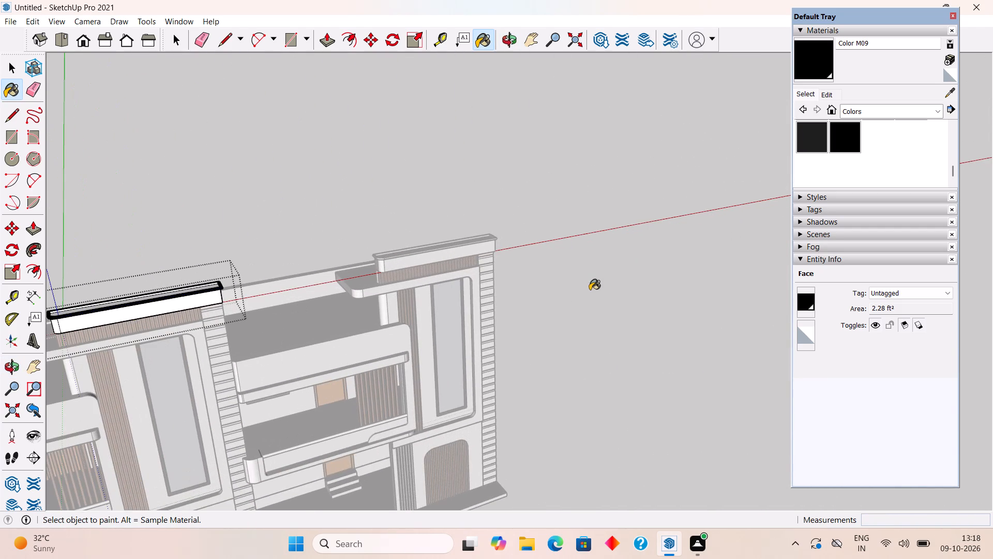
key("space")
scroll(465, 262, "up", 5)
left_click(438, 195)
Open the right-hand tower's cap group and paint the raised rim's front and top faces with Color M09.
scroll(429, 255, "up", 6)
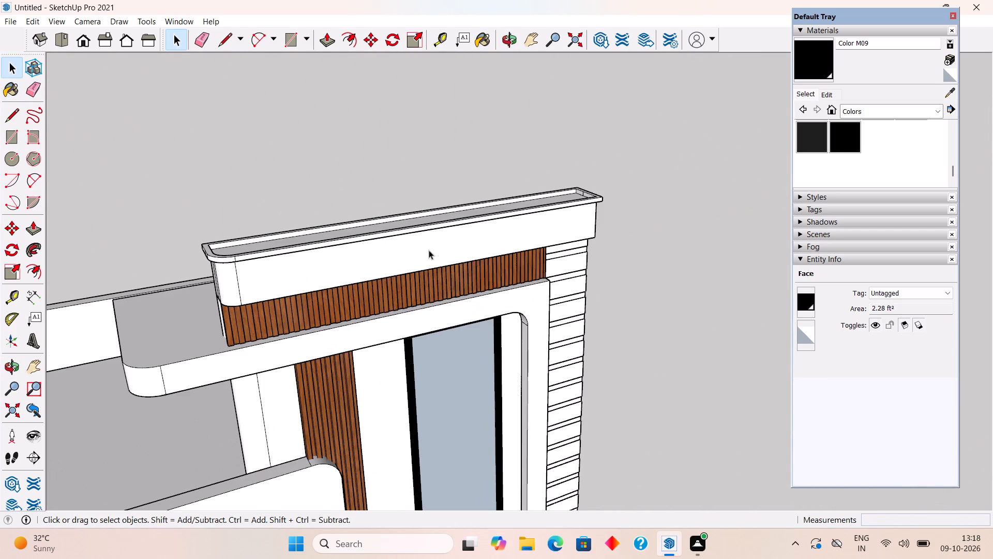
triple_click(427, 251)
left_click(427, 251)
scroll(427, 243, "up", 2)
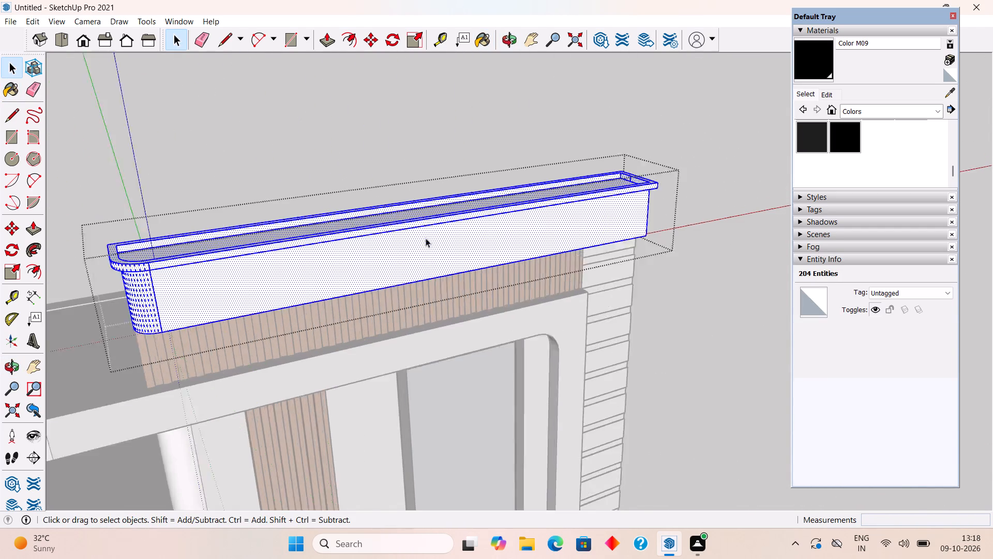
scroll(426, 238, "up", 8)
left_click(429, 211)
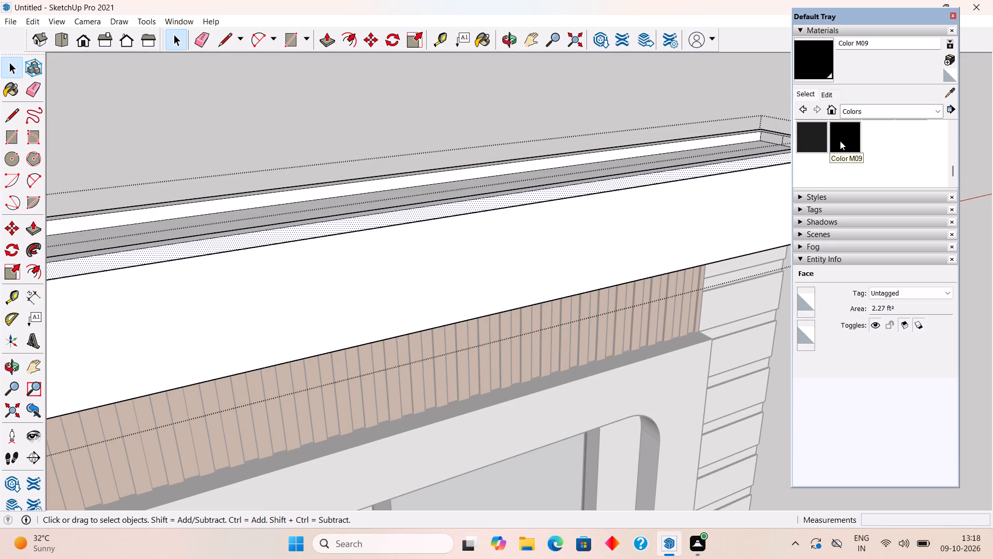
left_click(840, 141)
scroll(612, 196, "up", 5)
left_click(608, 184)
left_click(606, 168)
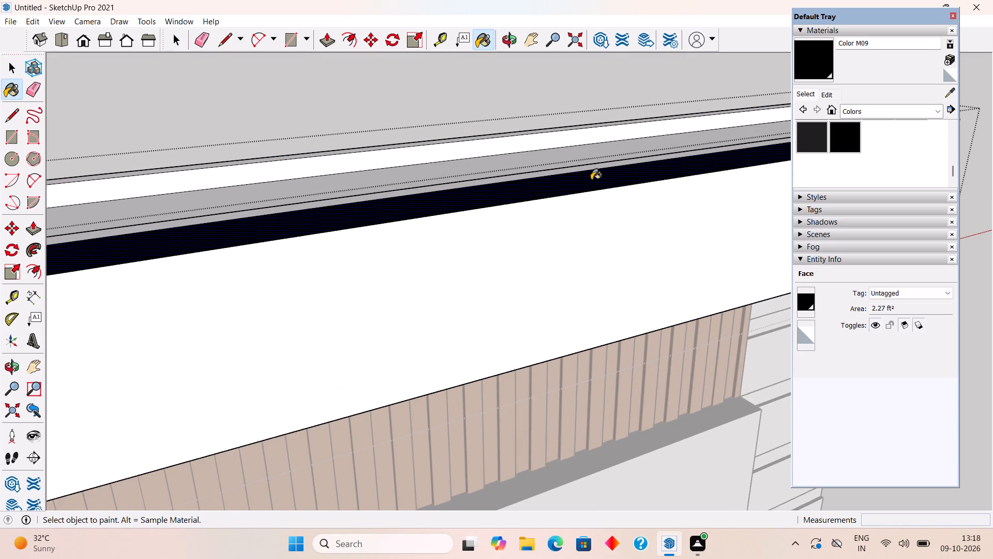
left_click(529, 179)
left_click(531, 176)
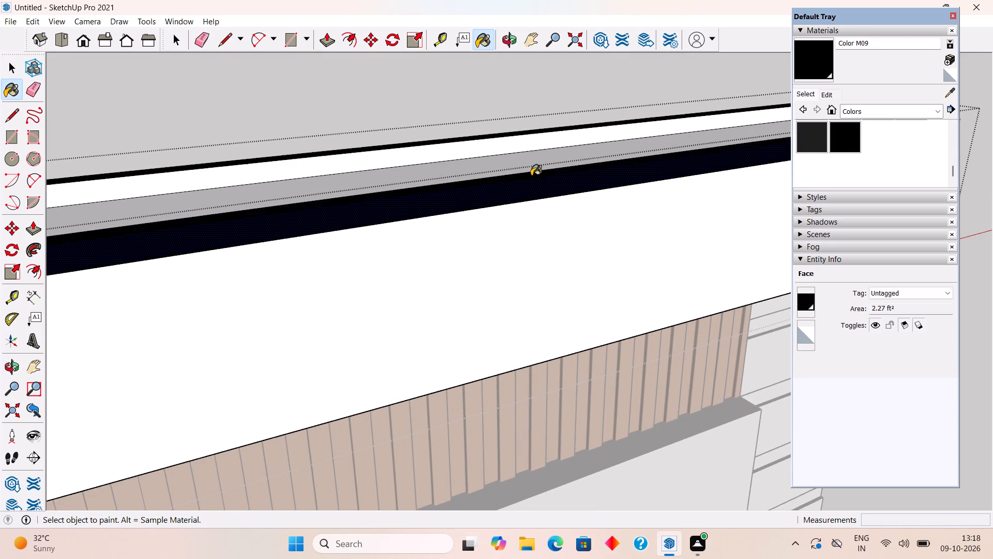
Paint the right-hand cap rim's rounded corner, the adjoining end faces and the back face with Color M09.
scroll(531, 176, "down", 20)
scroll(531, 176, "down", 1)
scroll(343, 235, "up", 10)
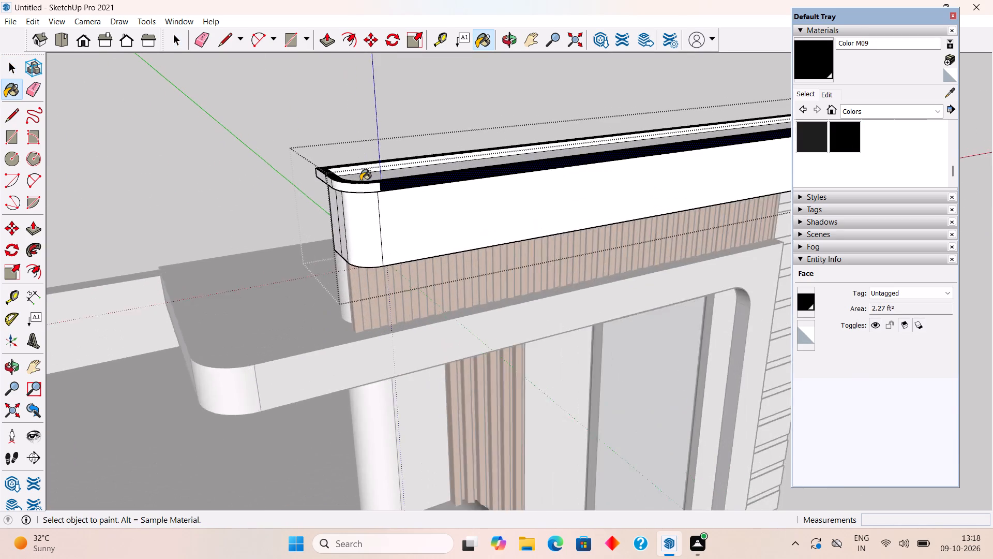
scroll(360, 181, "up", 1)
left_click(363, 189)
middle_click_drag(320, 189, 483, 207)
scroll(488, 214, "up", 4)
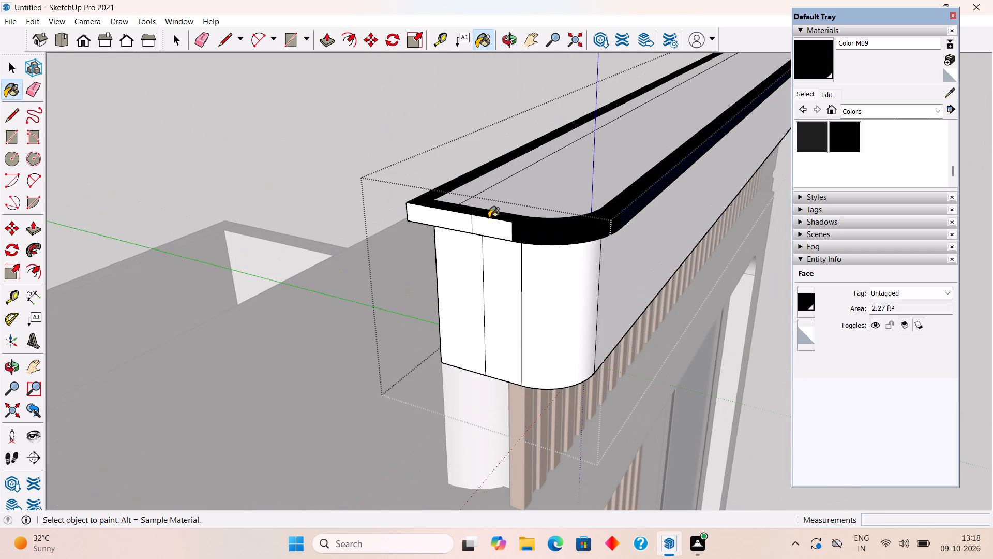
left_click(481, 223)
left_click(459, 220)
middle_click_drag(417, 228, 633, 279)
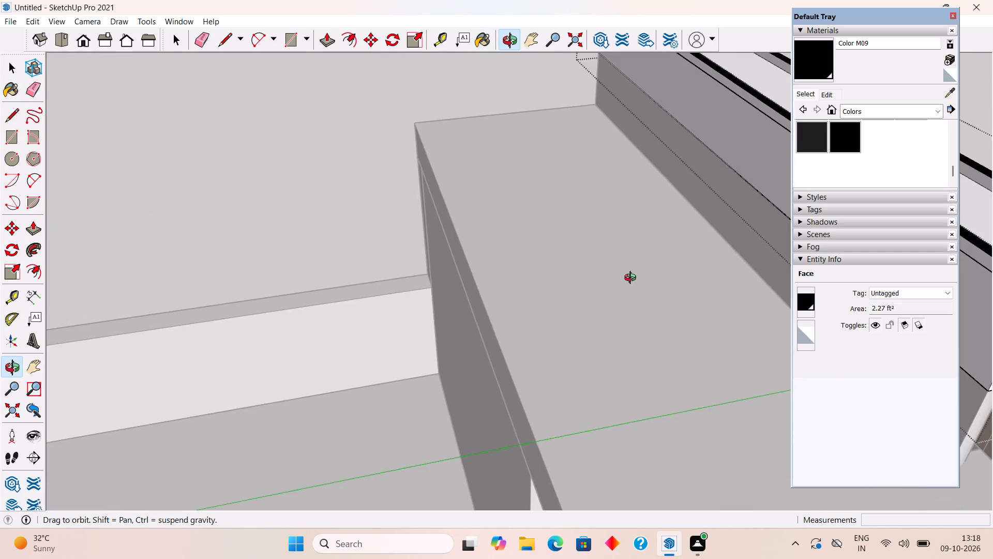
middle_click_drag(633, 279, 547, 276)
scroll(547, 276, "down", 4)
scroll(713, 273, "up", 9)
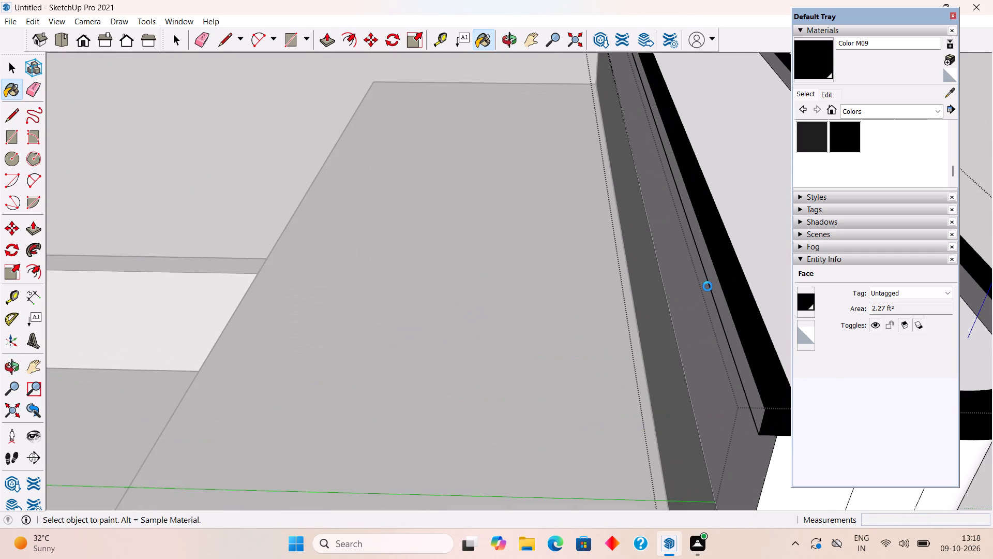
scroll(709, 288, "up", 2)
left_click(723, 302)
Paint the two faces at the straight end of the right-hand cap rim with Color M09, and close the group.
scroll(723, 302, "down", 20)
scroll(723, 302, "down", 2)
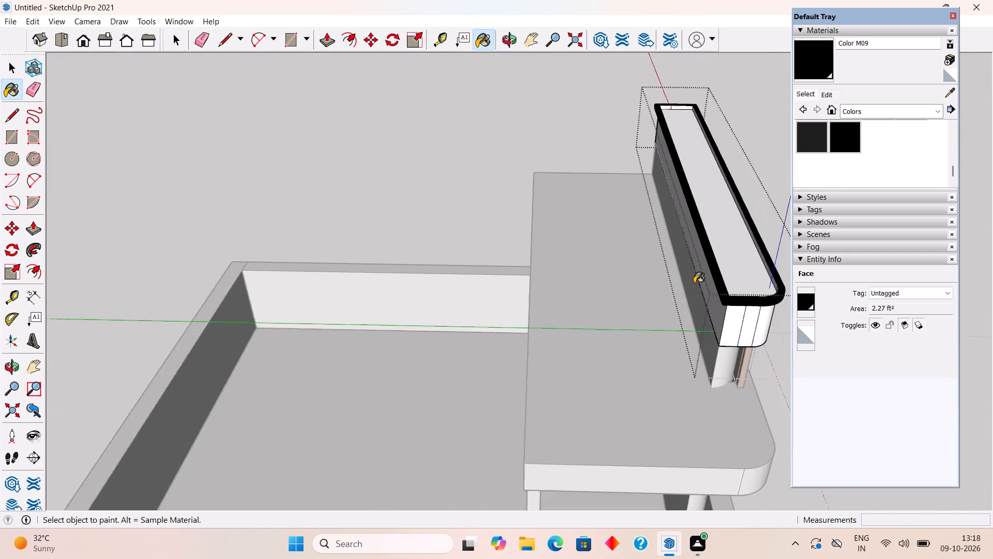
scroll(694, 283, "down", 9)
middle_click_drag(741, 278, 91, 190)
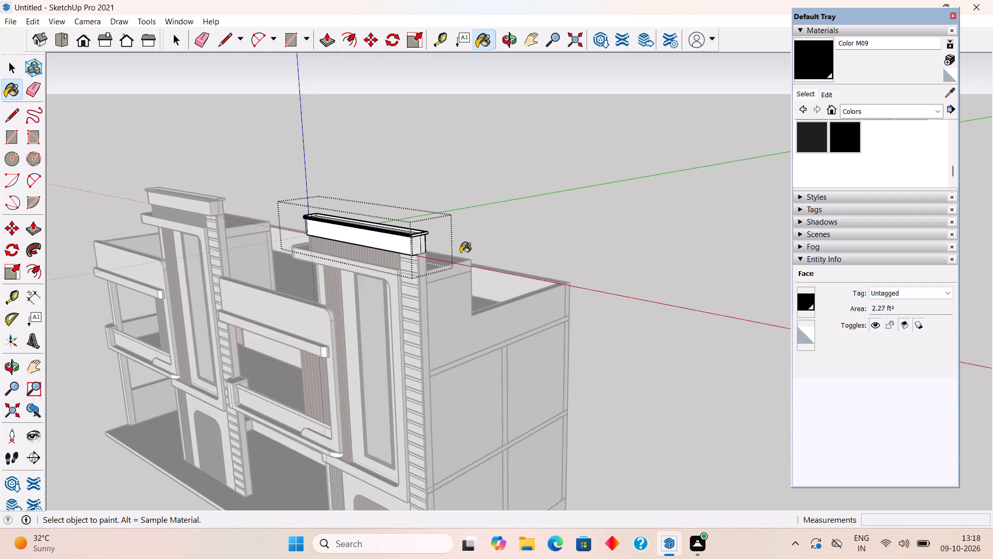
scroll(448, 256, "up", 11)
scroll(407, 214, "up", 5)
left_click(405, 213)
scroll(394, 216, "up", 5)
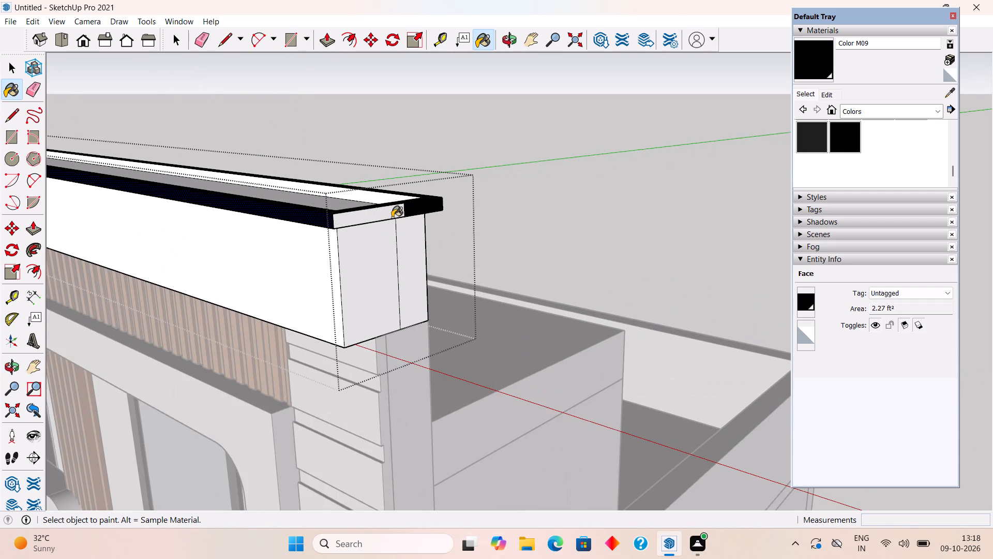
left_click(392, 215)
key("space")
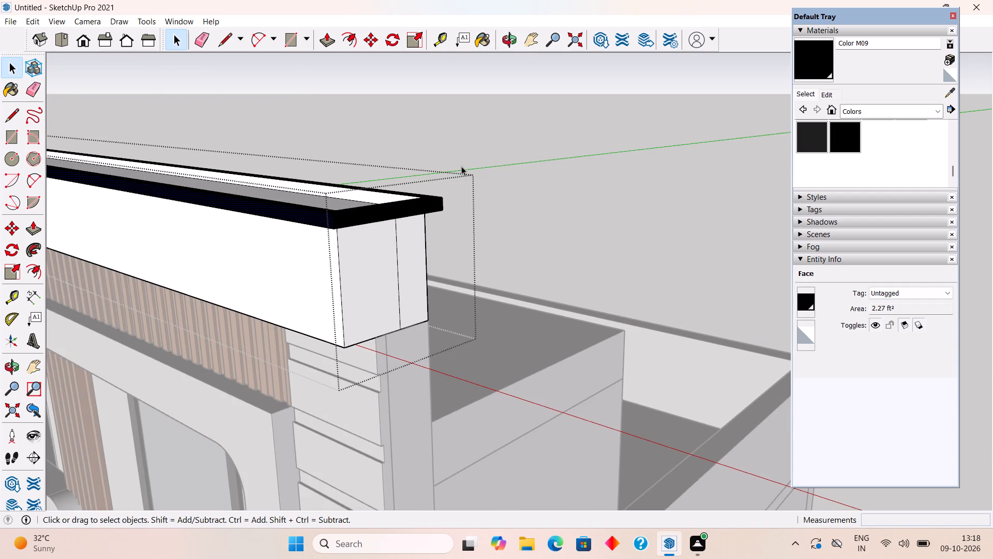
left_click(461, 166)
Open the left-hand tower's cap group, paint the rim's remaining white straight-end face with Color M09, and close the group.
scroll(264, 285, "down", 20)
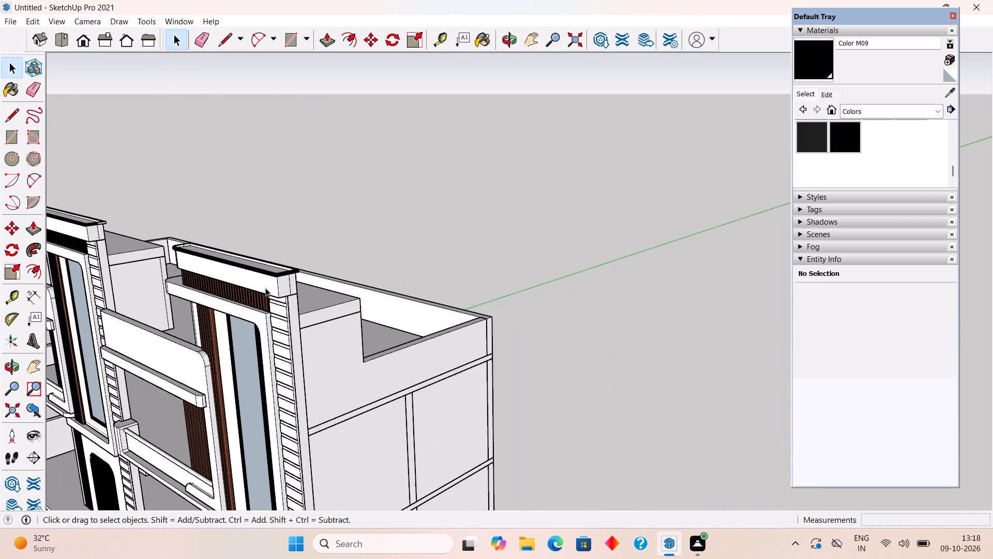
scroll(169, 195, "up", 20)
scroll(169, 195, "up", 1)
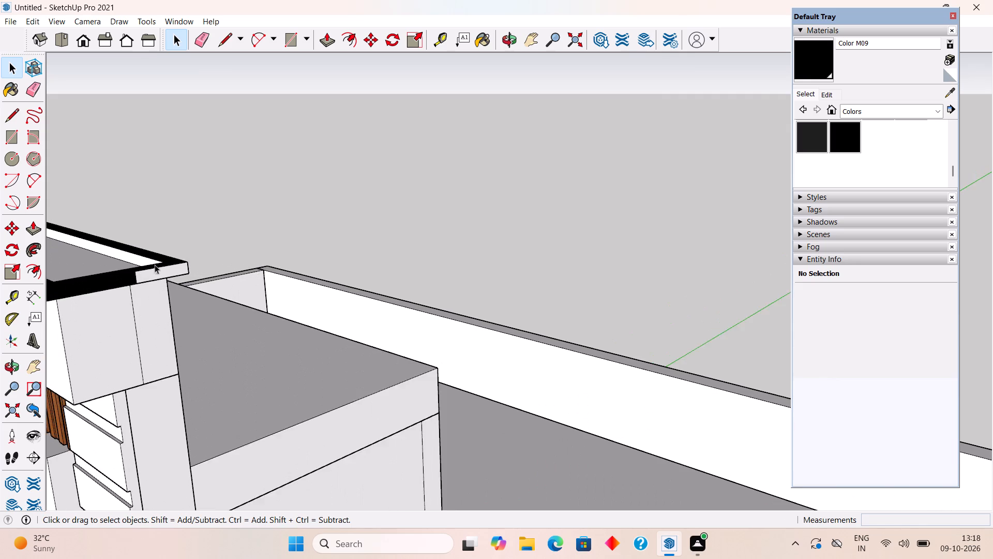
scroll(155, 265, "up", 1)
triple_click(126, 369)
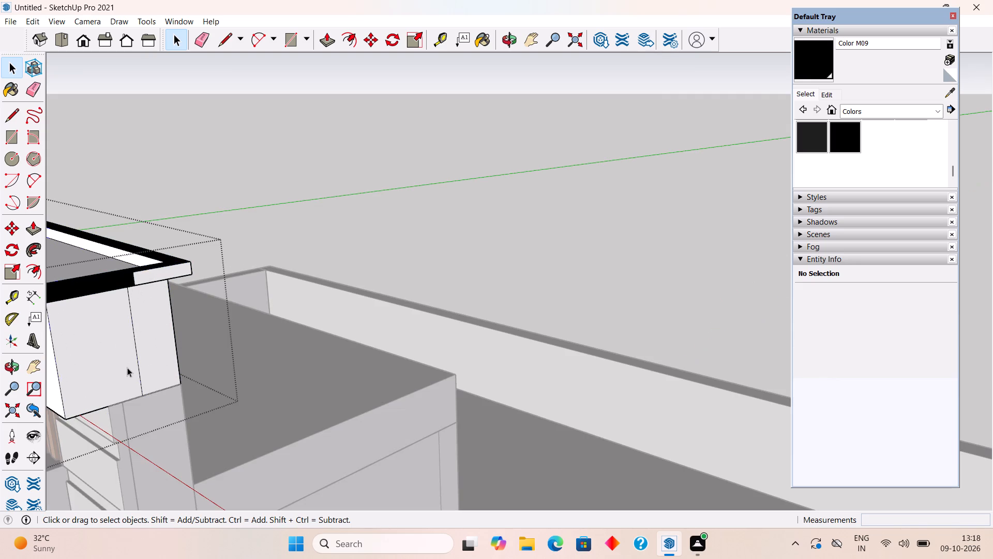
left_click(843, 135)
scroll(235, 199, "up", 5)
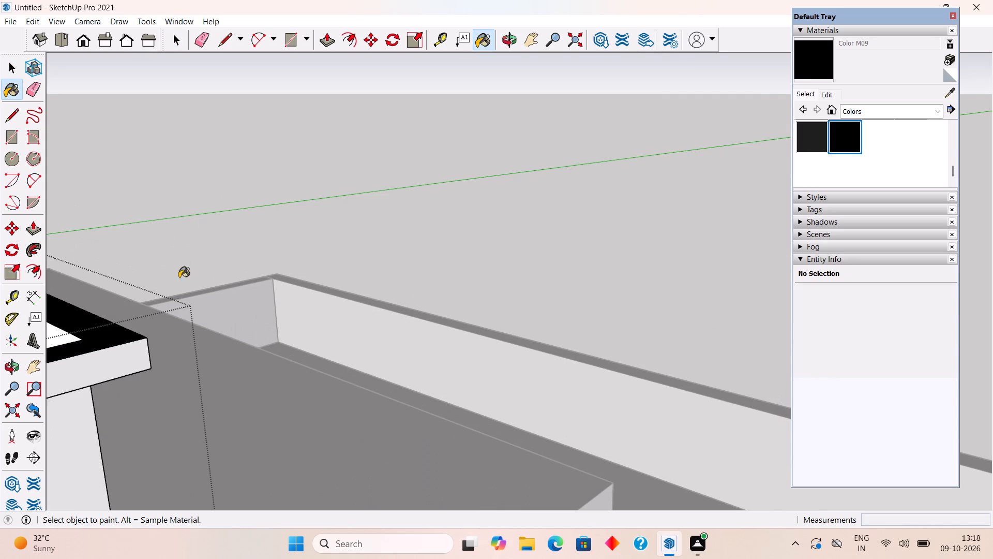
left_click(122, 355)
key("space")
double_click(314, 210)
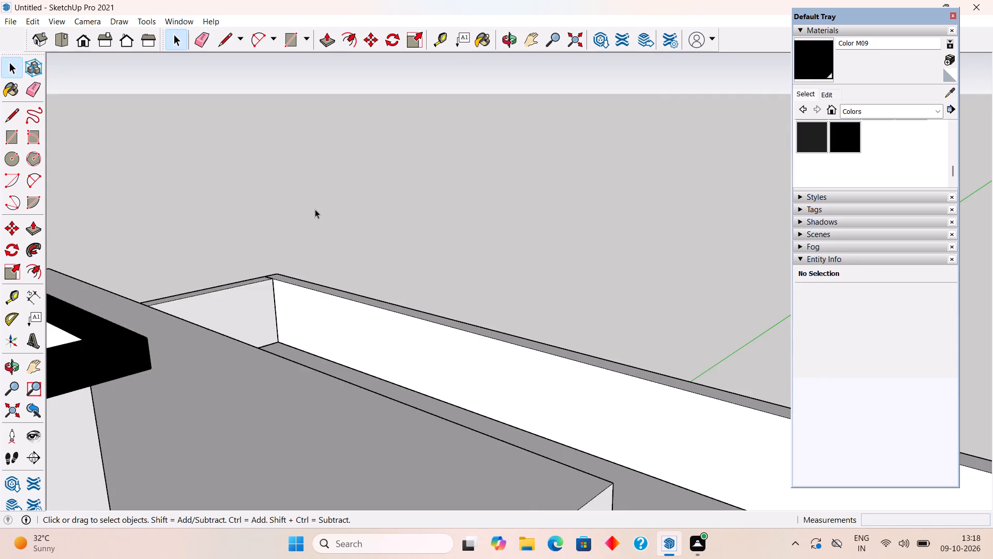
Examine the front facade of both houses with the painted cap rims, window frames, doors and slats.
scroll(315, 209, "down", 20)
scroll(315, 209, "down", 1)
middle_click_drag(228, 398, 381, 341)
scroll(380, 342, "down", 5)
scroll(421, 295, "down", 2)
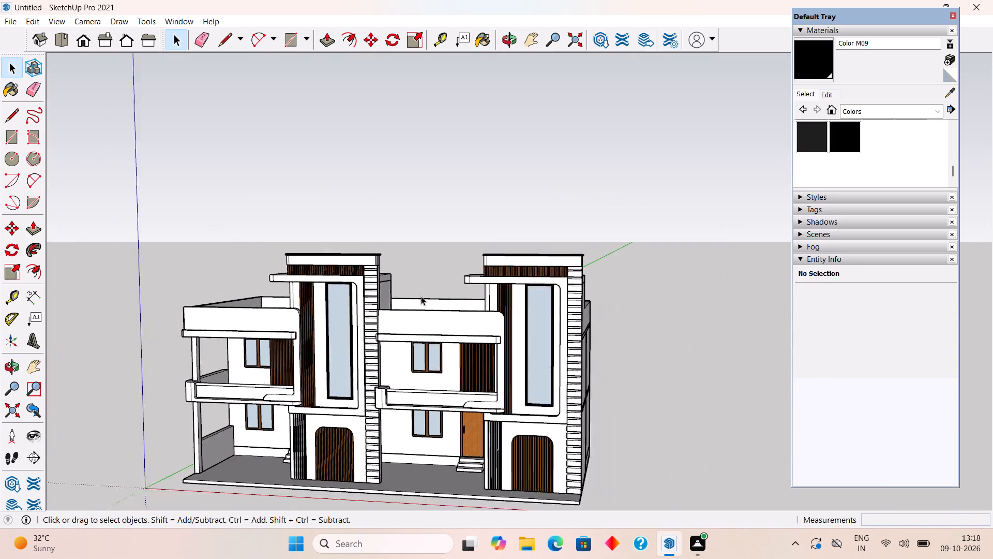
scroll(421, 296, "down", 2)
scroll(96, 420, "up", 5)
middle_click_drag(164, 421, 246, 418)
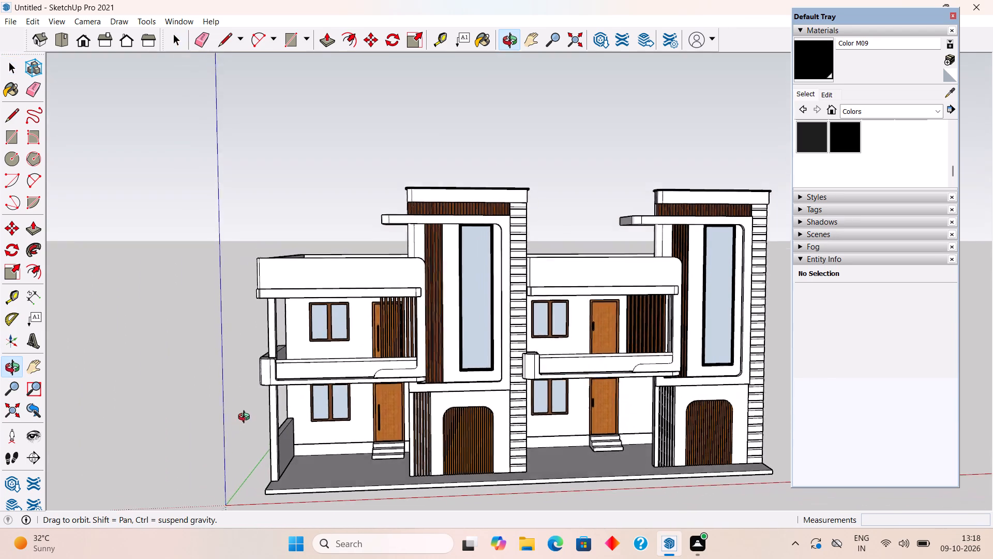
middle_click_drag(246, 418, 248, 415)
scroll(248, 415, "up", 2)
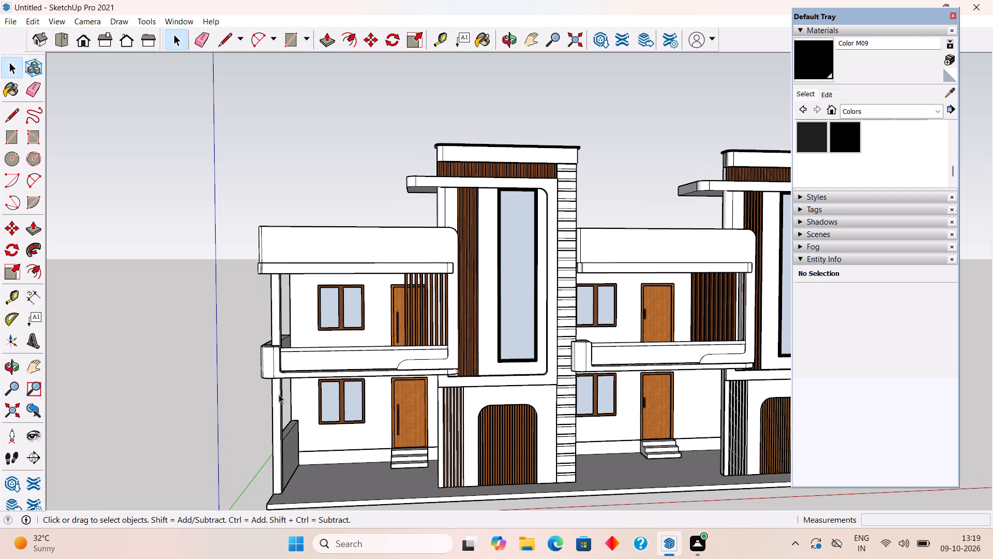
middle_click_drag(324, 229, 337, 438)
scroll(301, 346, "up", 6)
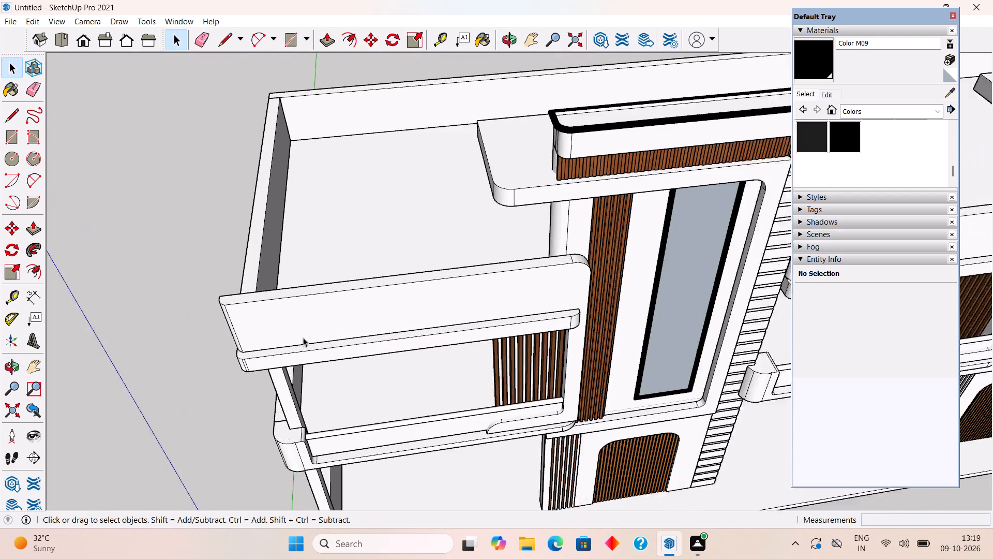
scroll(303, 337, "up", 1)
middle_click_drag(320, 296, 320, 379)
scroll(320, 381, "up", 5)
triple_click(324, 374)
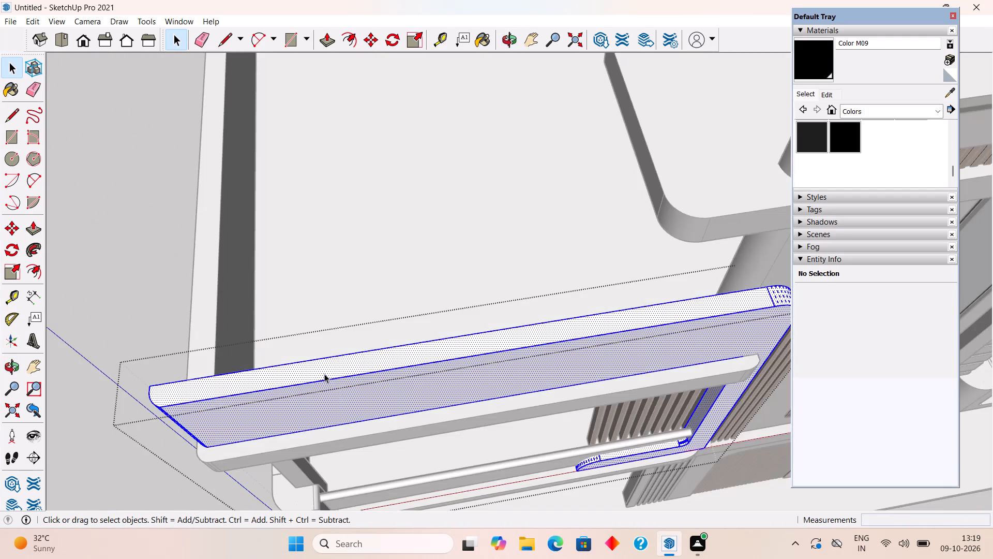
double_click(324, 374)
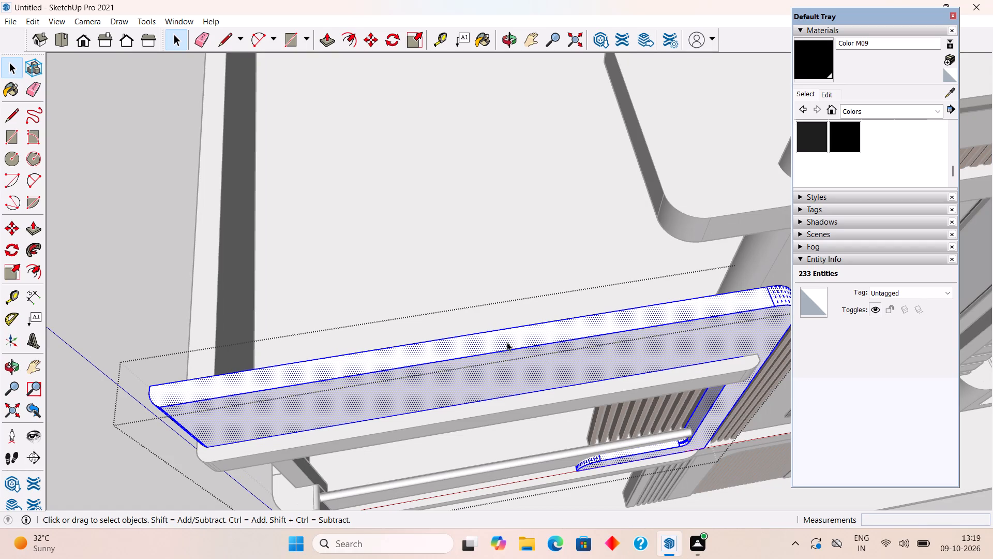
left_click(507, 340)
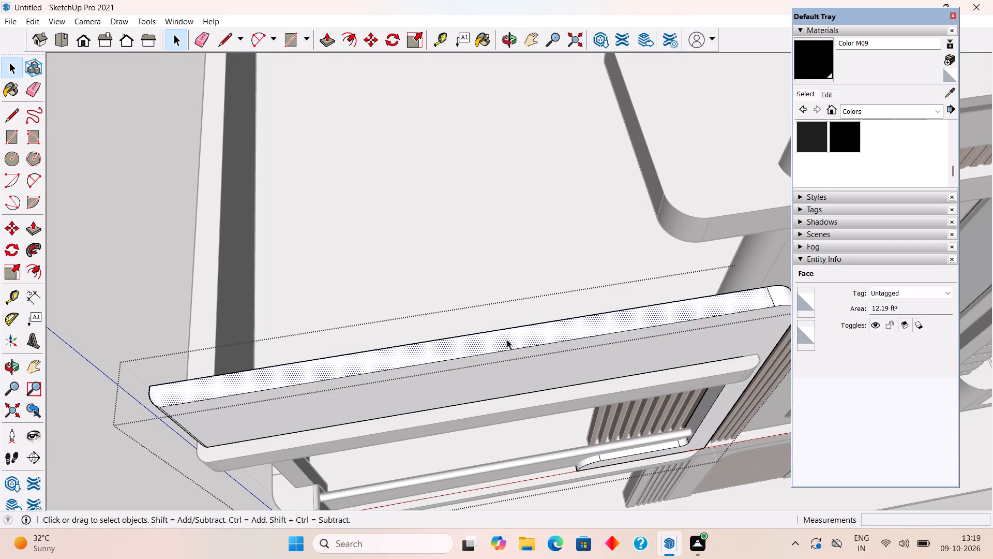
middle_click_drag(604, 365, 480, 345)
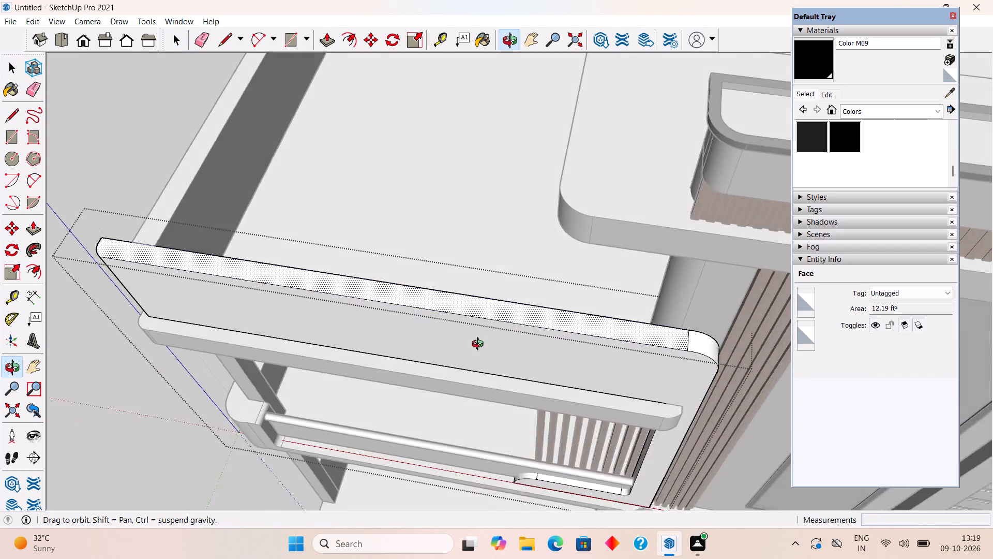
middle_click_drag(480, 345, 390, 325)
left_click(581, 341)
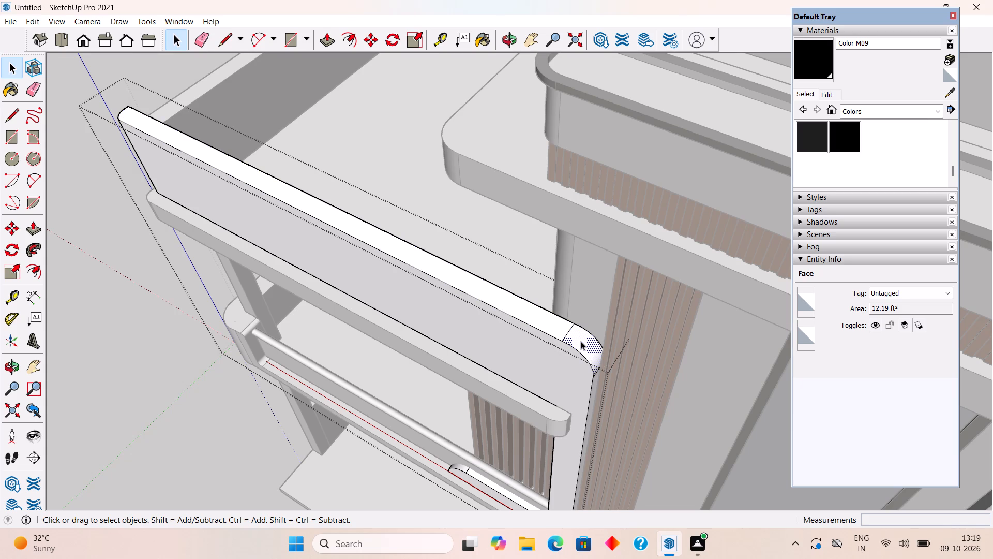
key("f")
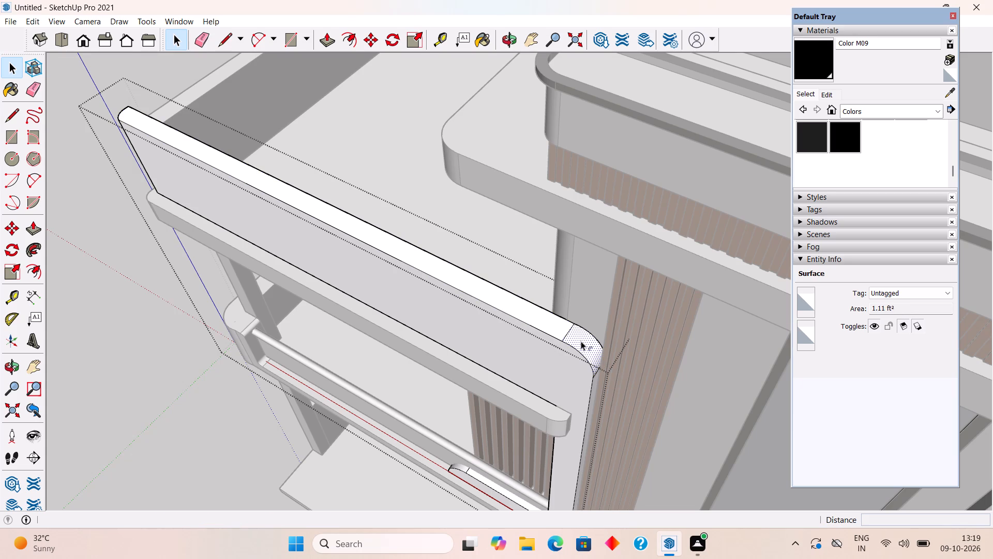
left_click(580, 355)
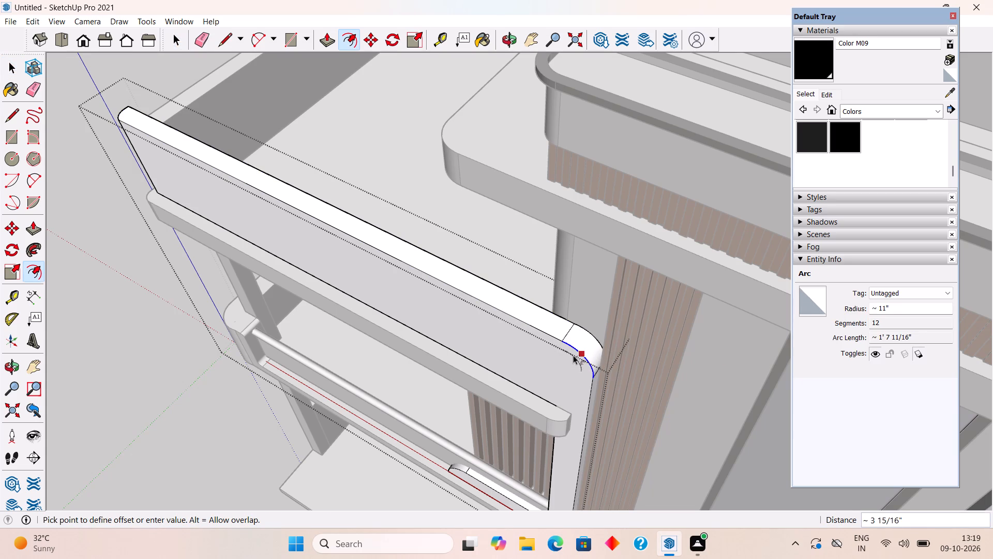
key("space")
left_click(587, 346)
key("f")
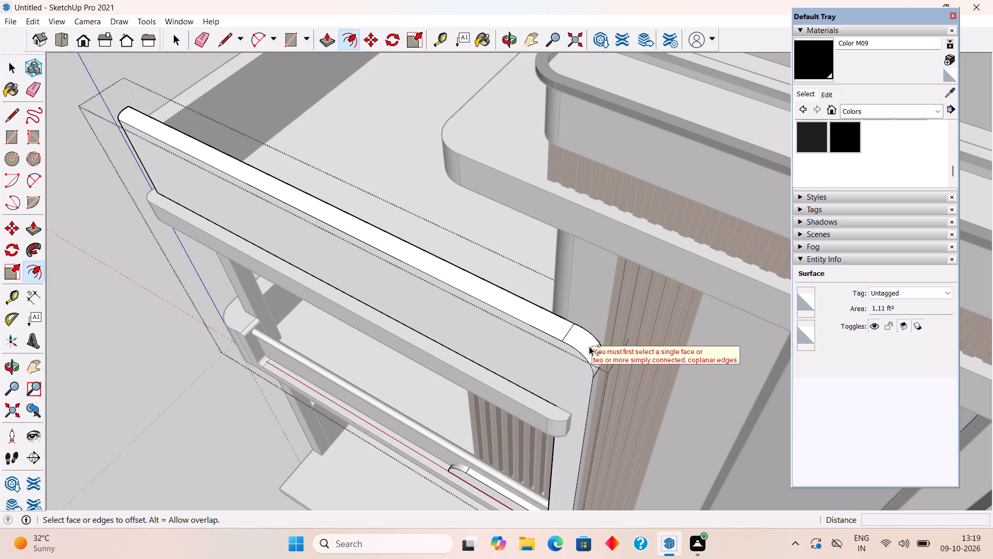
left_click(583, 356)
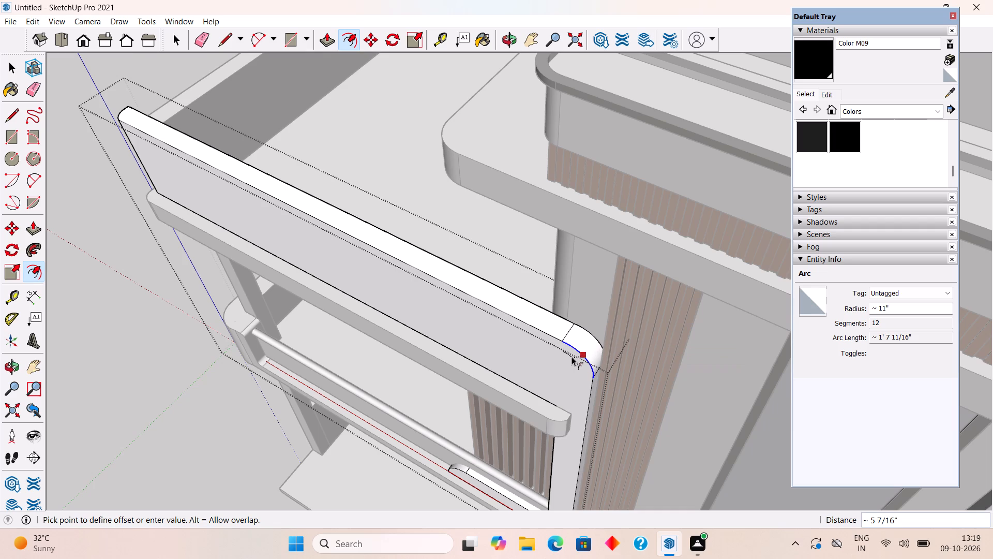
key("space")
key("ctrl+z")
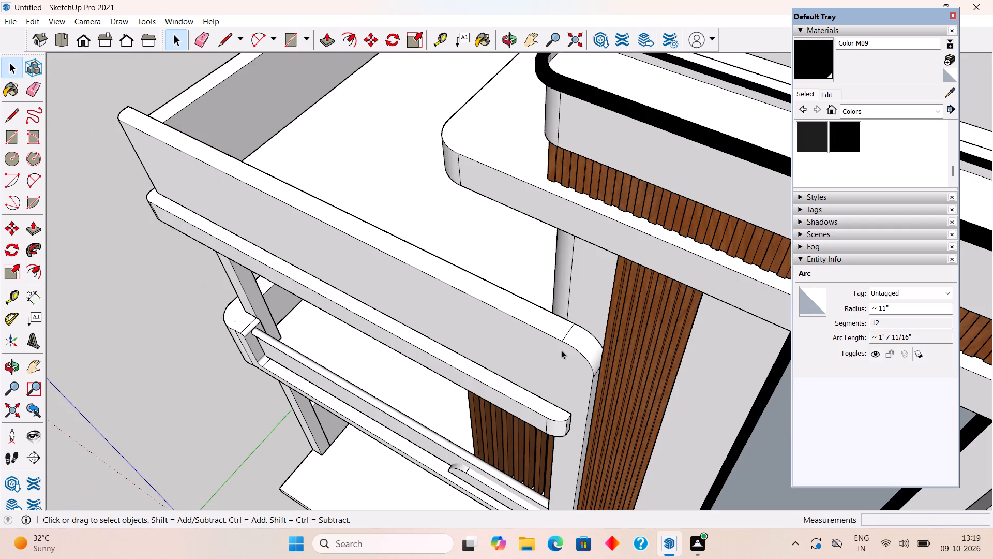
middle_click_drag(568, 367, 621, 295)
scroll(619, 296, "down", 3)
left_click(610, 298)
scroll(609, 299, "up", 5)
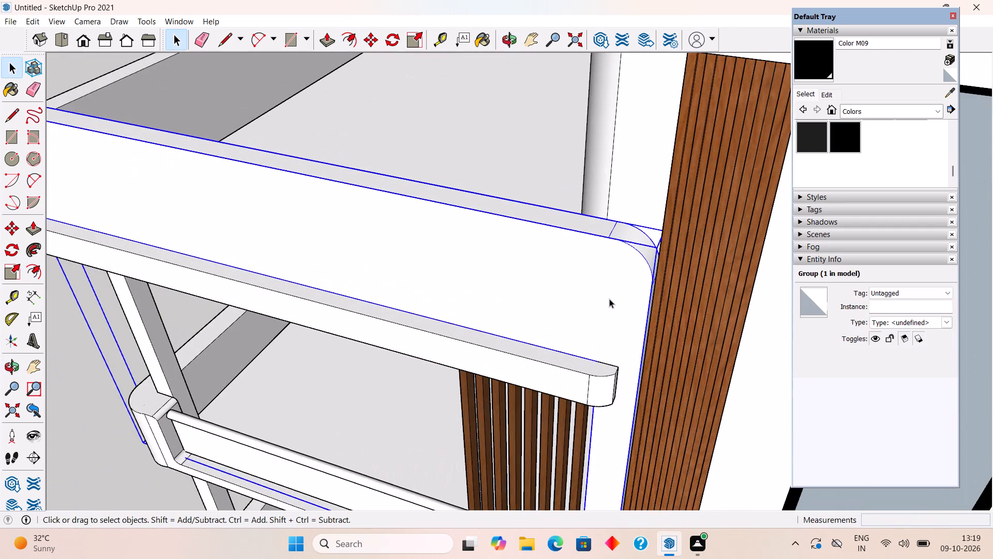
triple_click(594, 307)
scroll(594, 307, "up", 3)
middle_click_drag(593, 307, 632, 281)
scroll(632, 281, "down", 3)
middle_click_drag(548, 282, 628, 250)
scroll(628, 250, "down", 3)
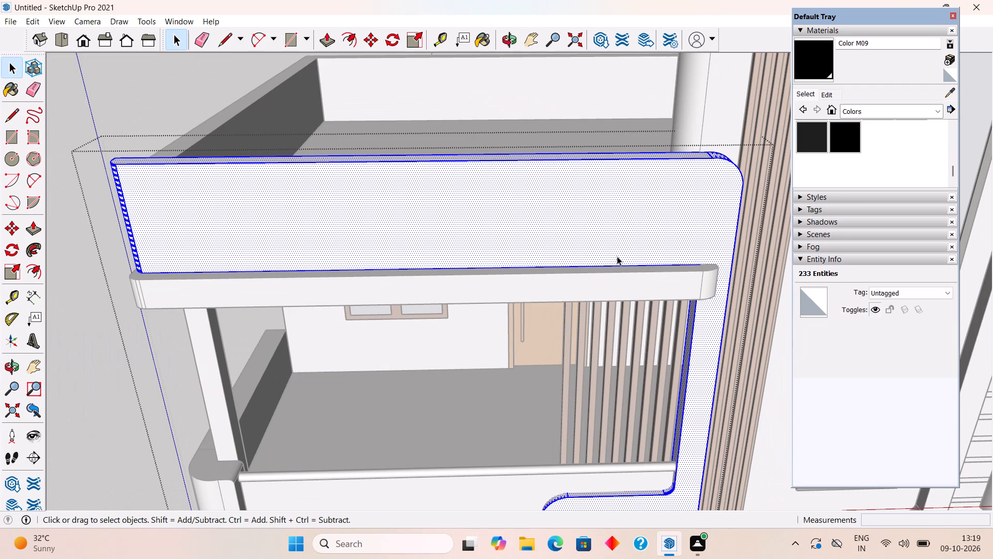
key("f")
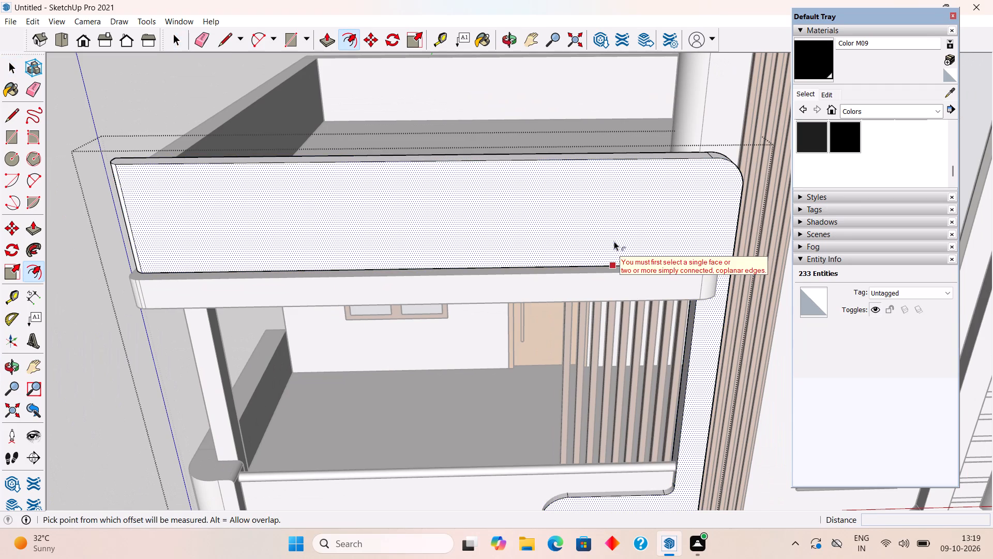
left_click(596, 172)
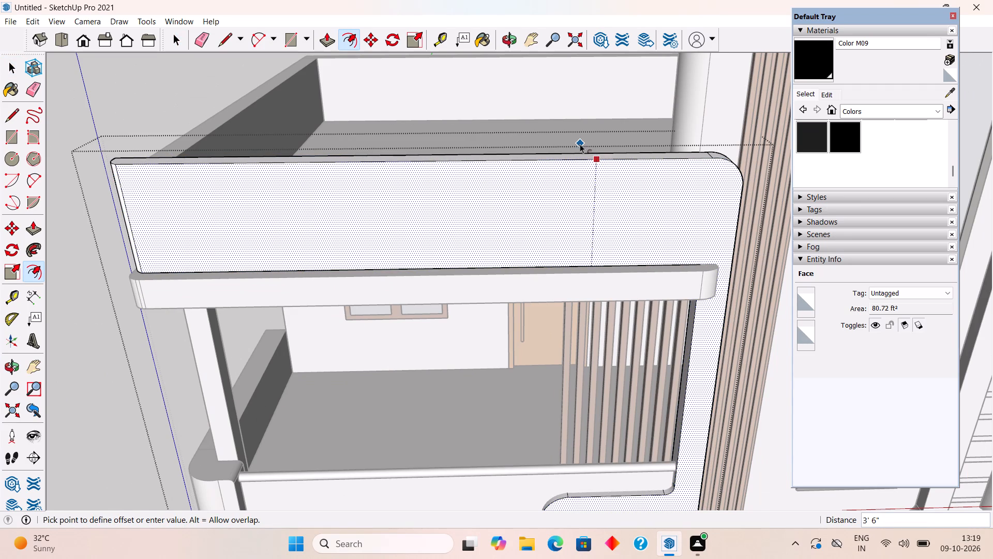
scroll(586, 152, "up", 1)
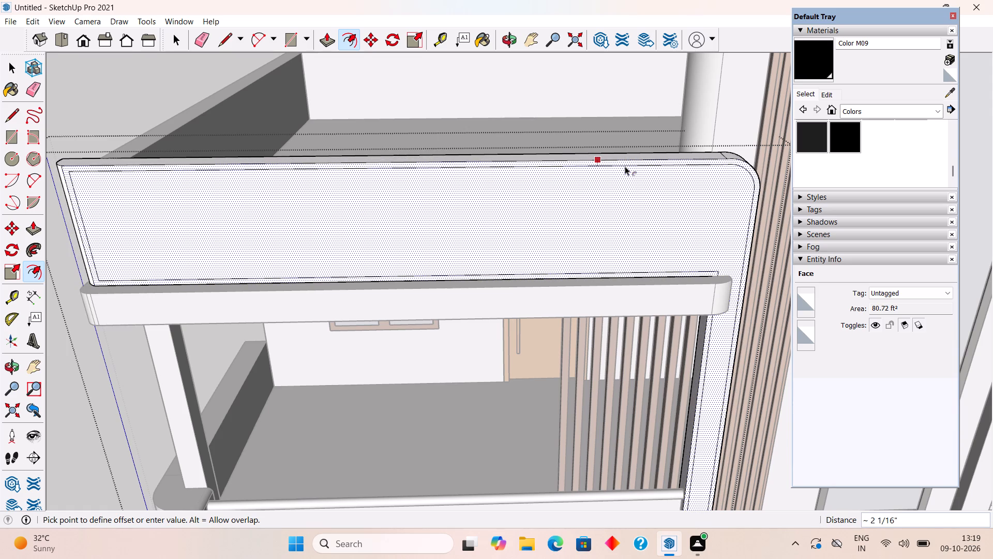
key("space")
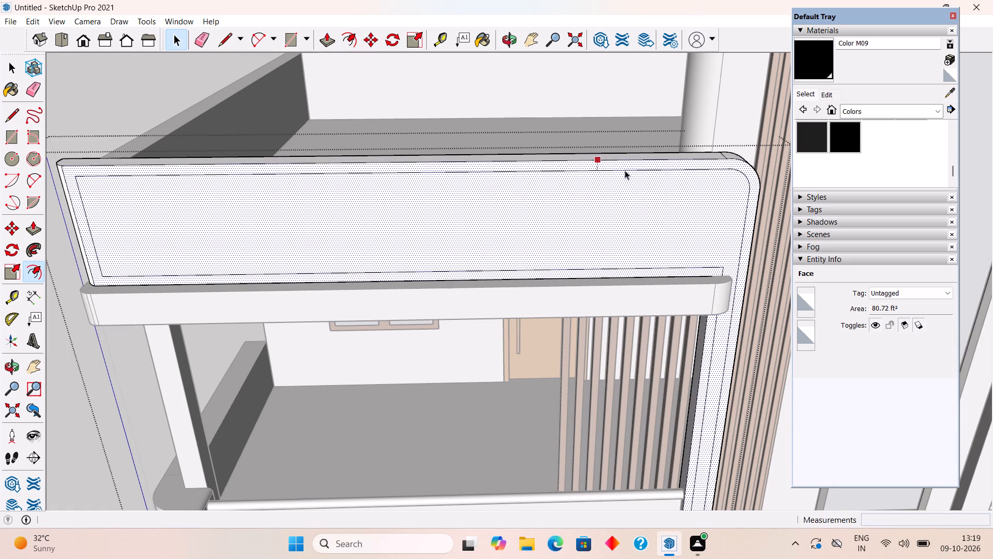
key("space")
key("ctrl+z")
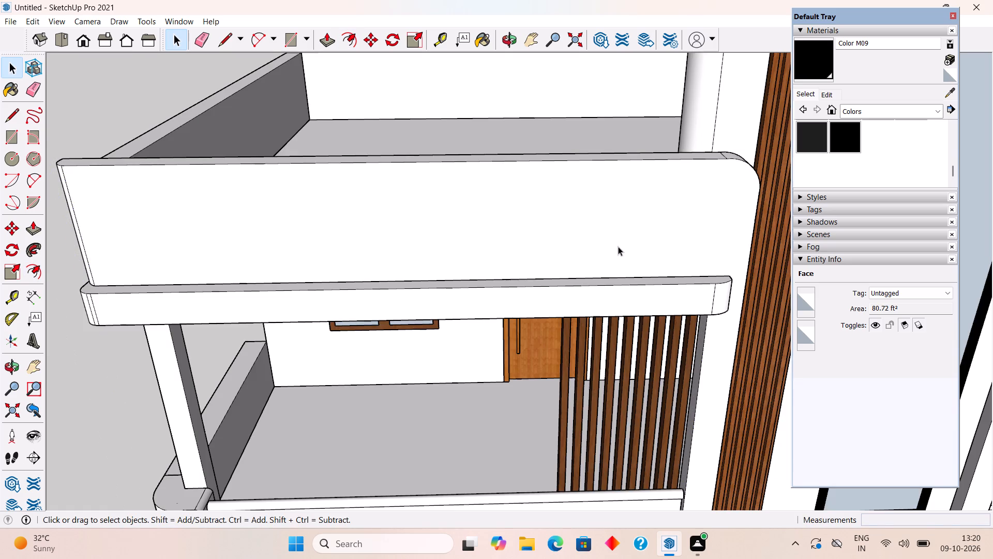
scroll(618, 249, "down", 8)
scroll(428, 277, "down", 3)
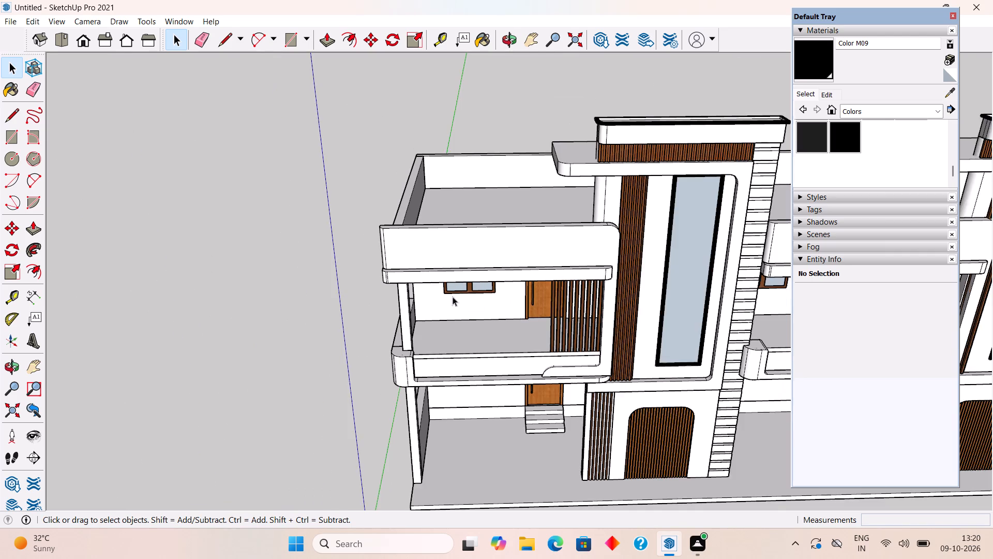
Examine the front facades of both houses from several angles.
middle_click_drag(482, 314, 495, 170)
scroll(495, 170, "down", 3)
middle_click_drag(495, 169, 498, 286)
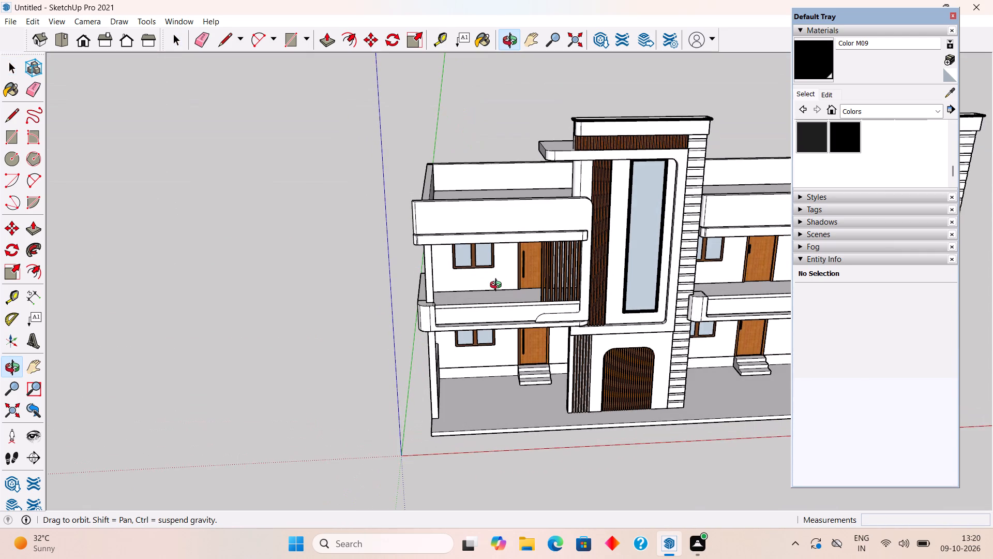
middle_click_drag(498, 286, 409, 288)
scroll(409, 288, "down", 4)
scroll(665, 328, "up", 4)
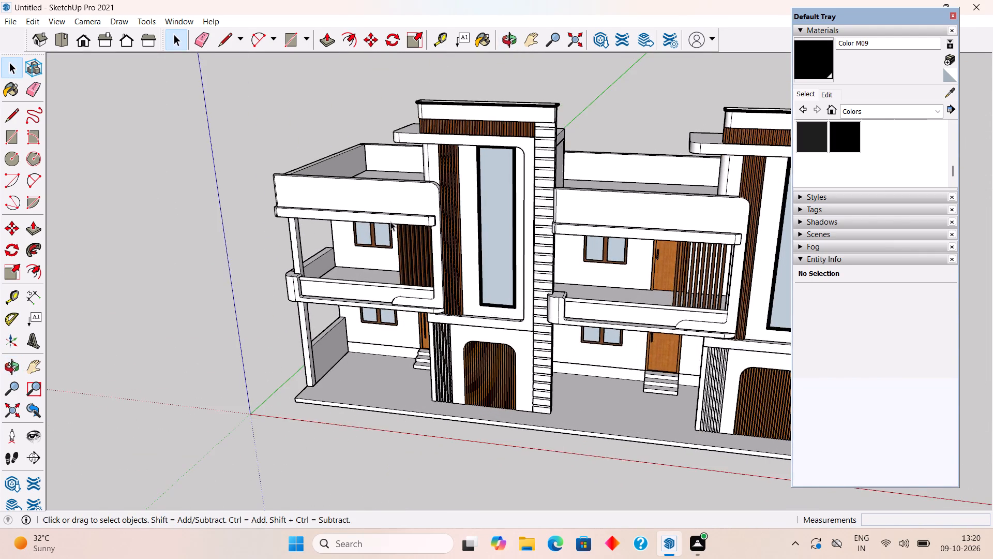
middle_click_drag(389, 222, 542, 208)
scroll(542, 208, "down", 3)
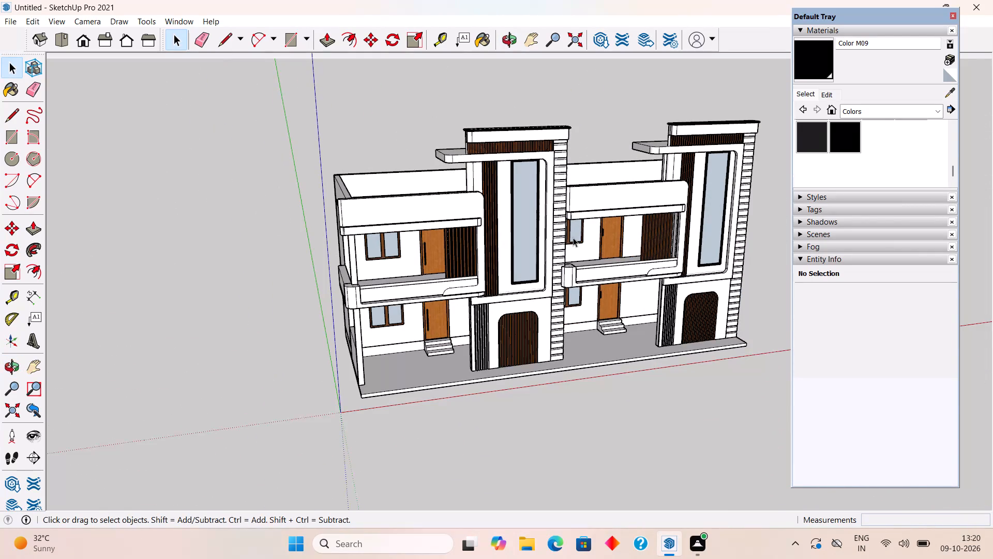
scroll(573, 238, "up", 1)
middle_click_drag(562, 230, 521, 210)
scroll(520, 210, "up", 3)
scroll(521, 211, "down", 4)
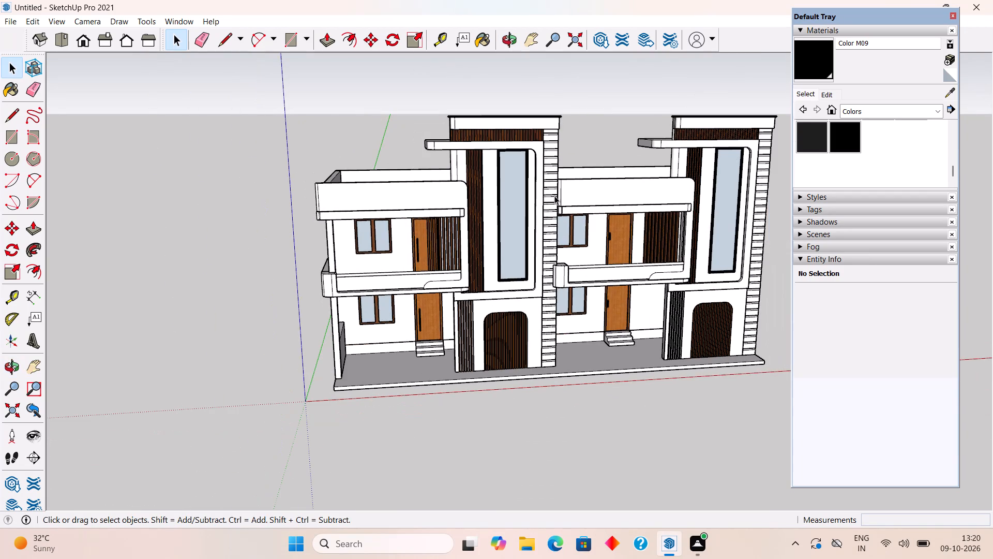
scroll(775, 195, "up", 1)
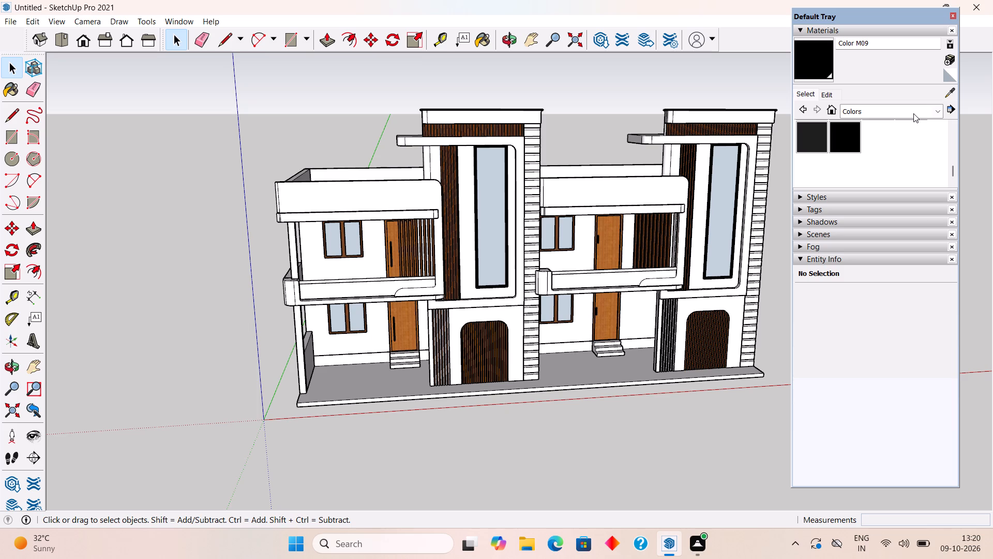
scroll(686, 386, "up", 9)
Sample Wood Veneer 01 from the left-hand house's ground-floor entrance slats and open the right-hand house's matching slatted wall group.
scroll(678, 340, "up", 11)
middle_click_drag(706, 334, 637, 322)
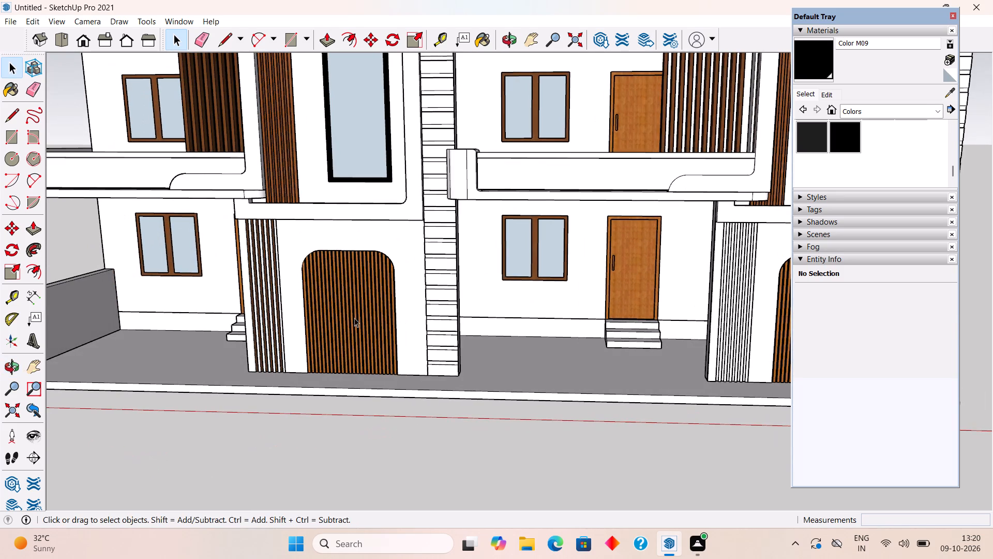
scroll(254, 332, "up", 17)
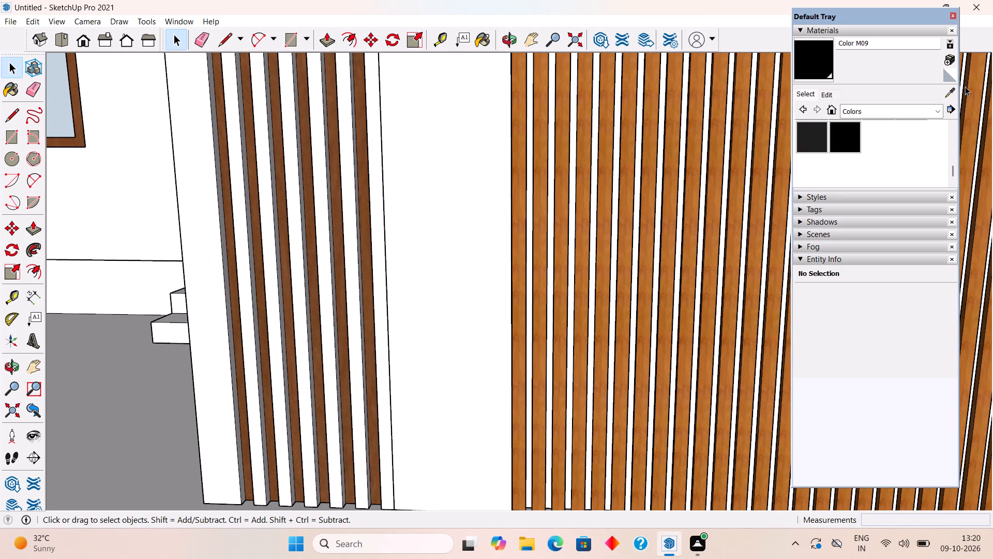
left_click(806, 91)
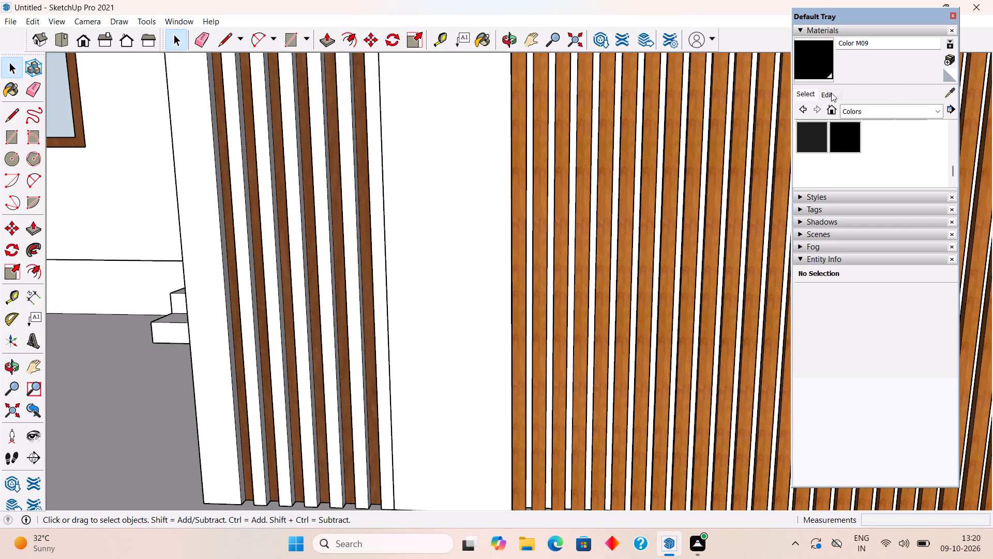
left_click(943, 96)
scroll(362, 387, "up", 3)
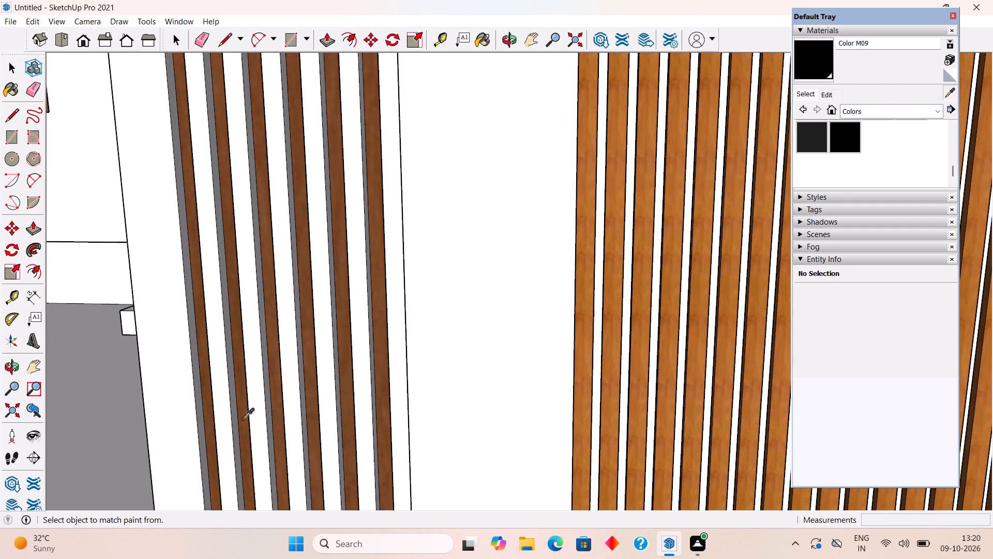
left_click(242, 420)
scroll(227, 417, "down", 18)
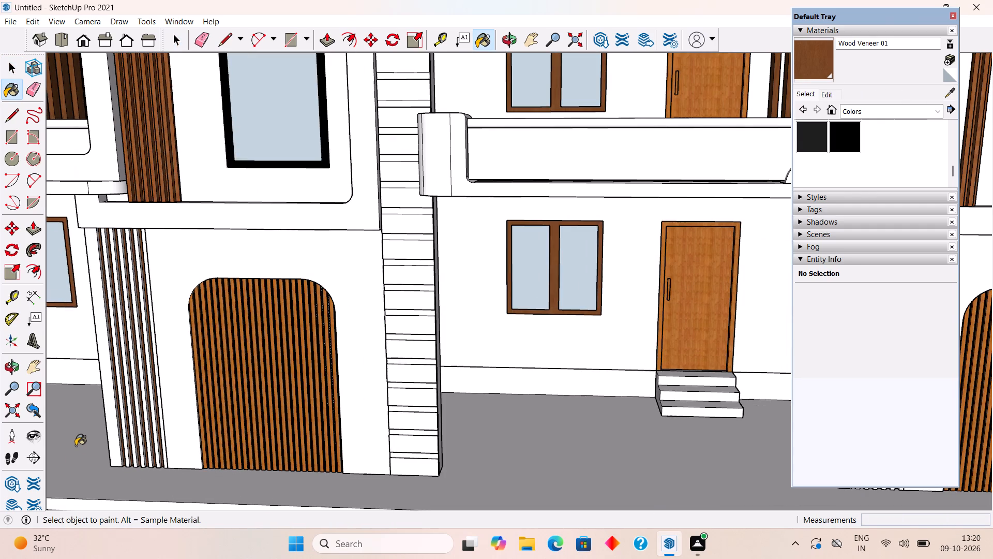
key("space")
scroll(208, 450, "down", 9)
scroll(431, 473, "up", 5)
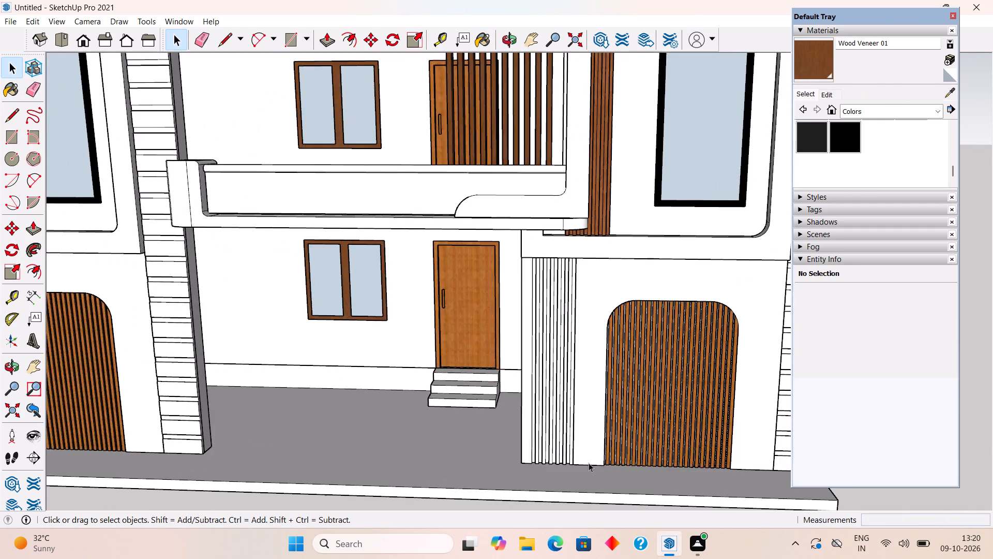
scroll(589, 463, "up", 6)
middle_click_drag(502, 431, 560, 421)
scroll(550, 427, "up", 9)
triple_click(589, 433)
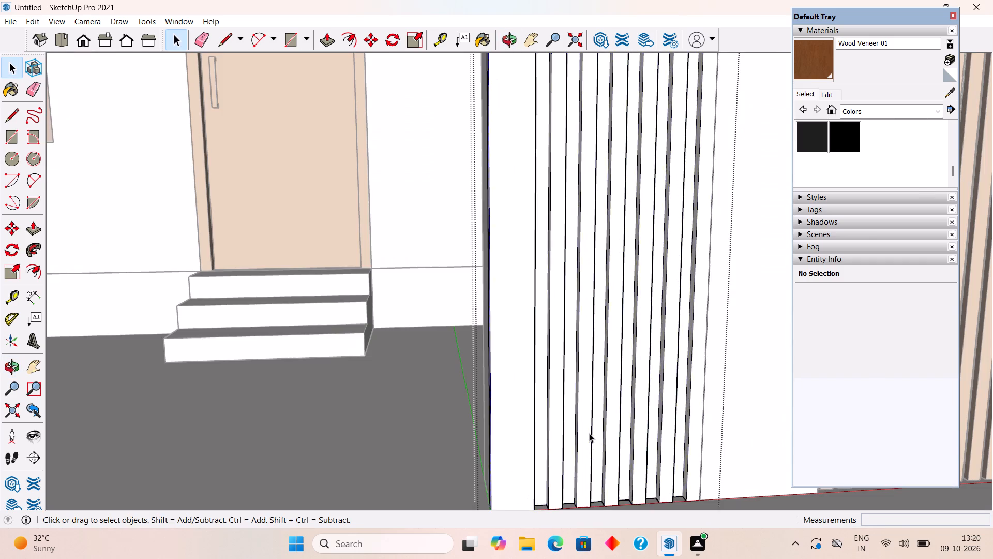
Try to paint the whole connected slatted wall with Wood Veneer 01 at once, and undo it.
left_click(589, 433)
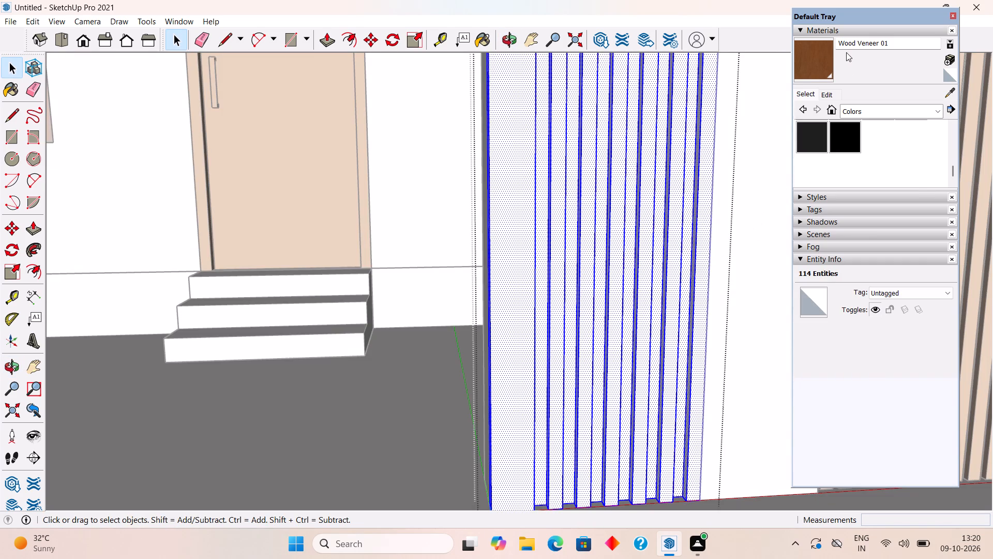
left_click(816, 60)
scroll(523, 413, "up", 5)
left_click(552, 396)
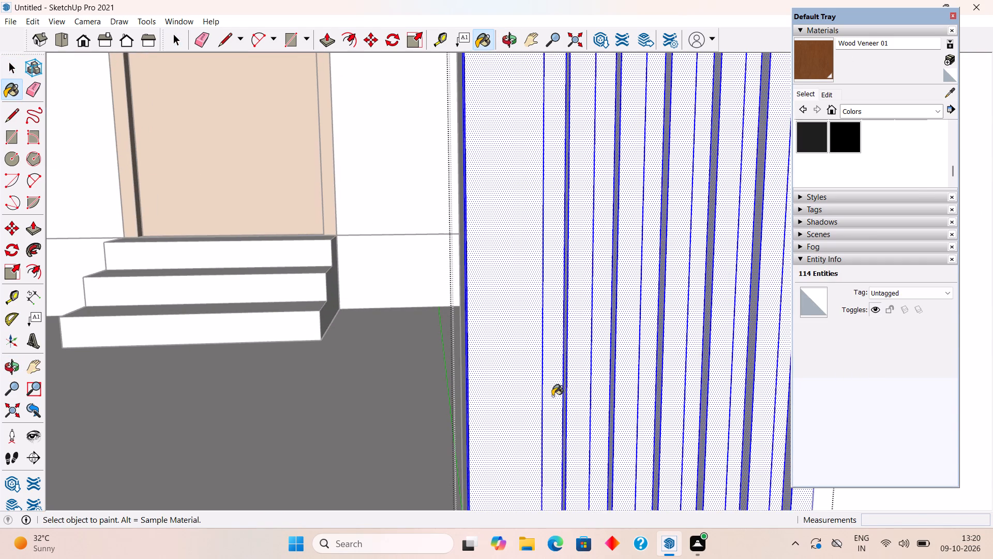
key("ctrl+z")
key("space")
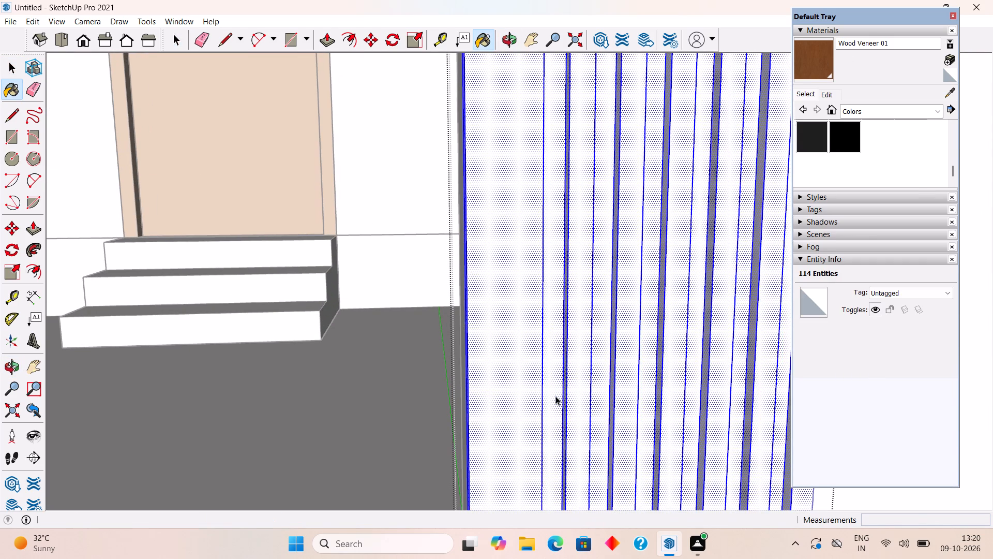
Paint the front faces of the right-hand house's six ground-floor wall slats with Wood Veneer 01, one by one, and close the group.
left_click(556, 396)
left_click(820, 63)
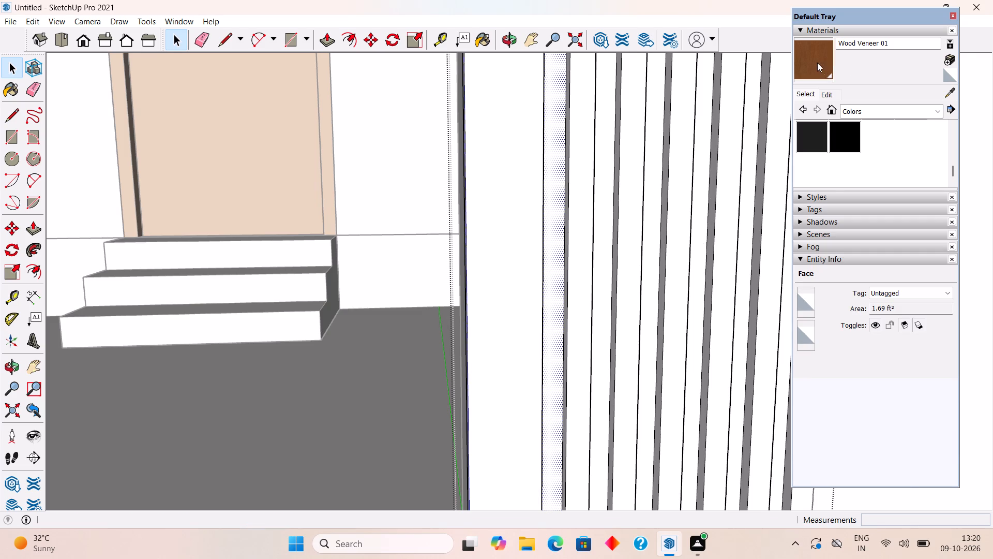
scroll(531, 396, "up", 3)
left_click(559, 398)
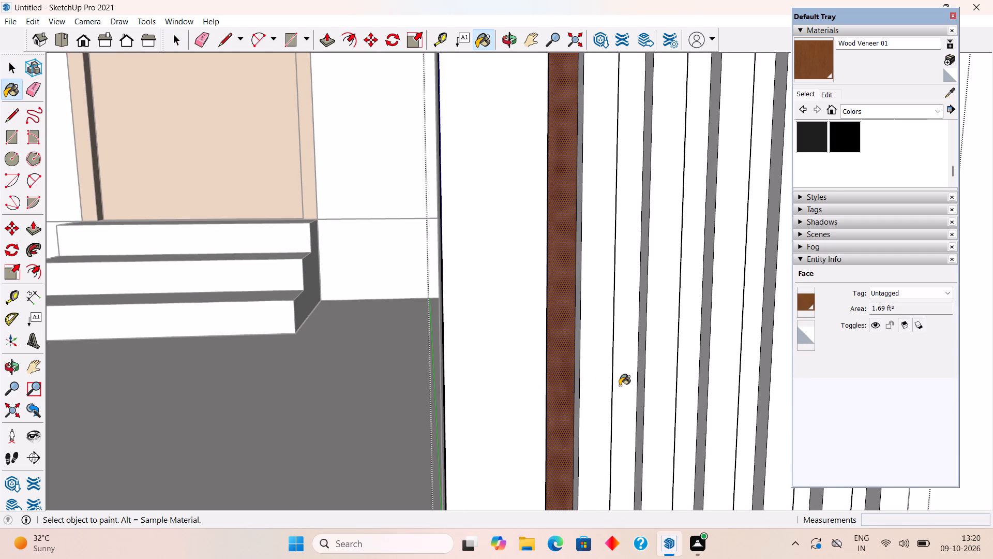
left_click(620, 386)
middle_click_drag(621, 387, 499, 366)
scroll(500, 367, "down", 4)
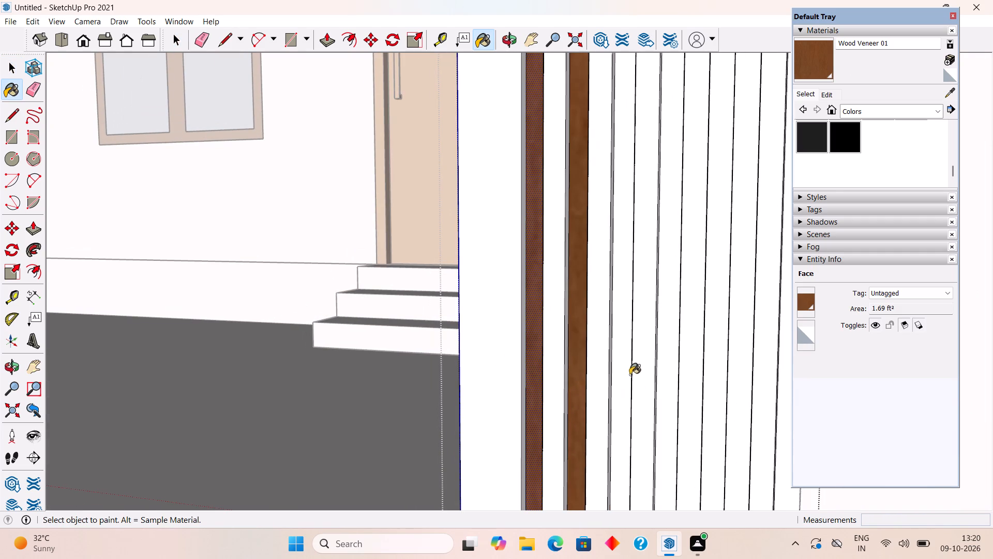
left_click(625, 379)
left_click(661, 378)
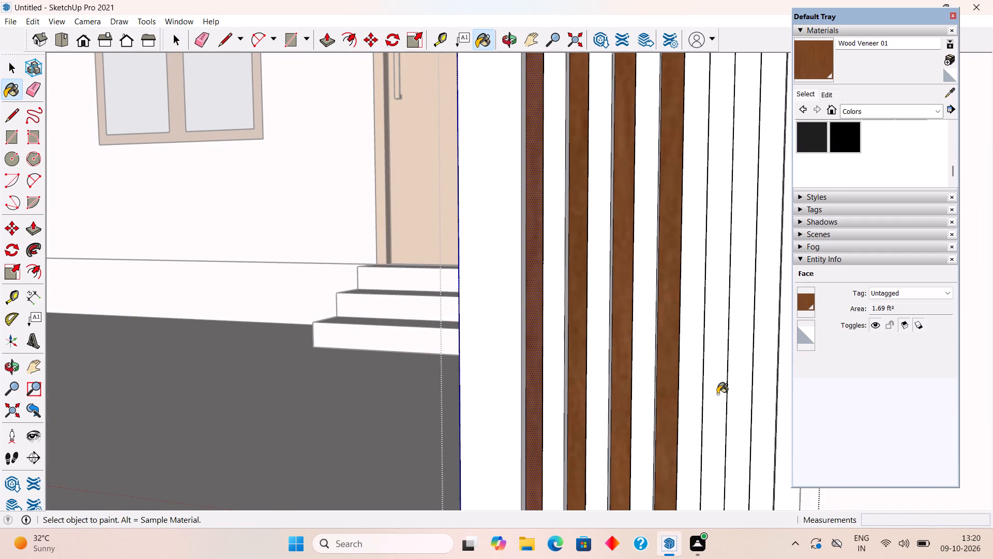
left_click(717, 394)
scroll(717, 394, "down", 5)
left_click(744, 396)
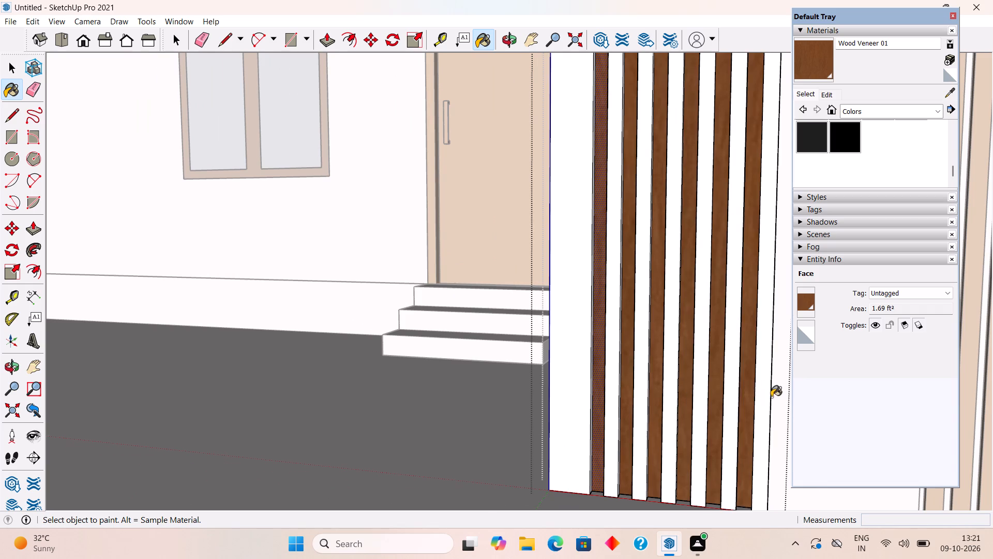
scroll(770, 397, "up", 2)
scroll(785, 404, "down", 12)
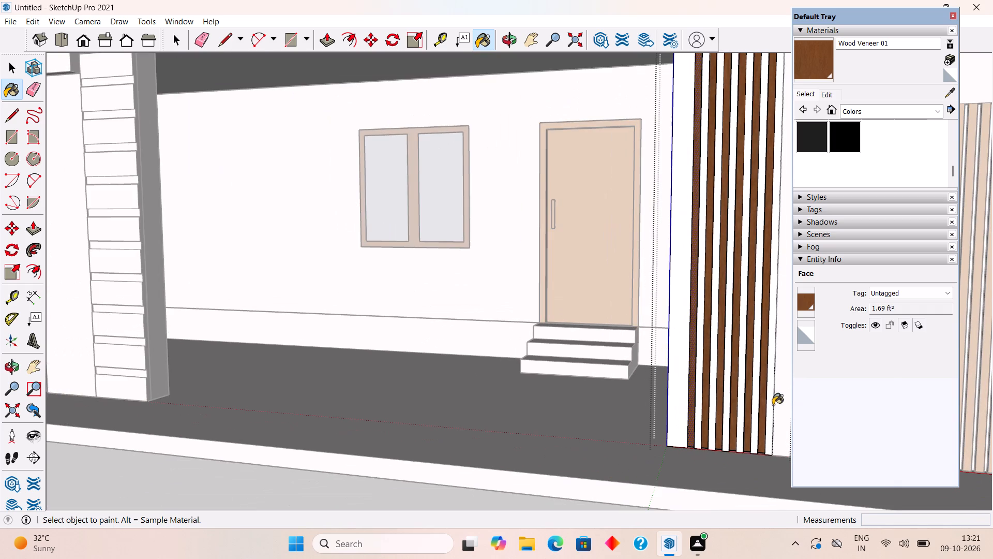
key("space")
scroll(770, 405, "down", 9)
left_click(513, 455)
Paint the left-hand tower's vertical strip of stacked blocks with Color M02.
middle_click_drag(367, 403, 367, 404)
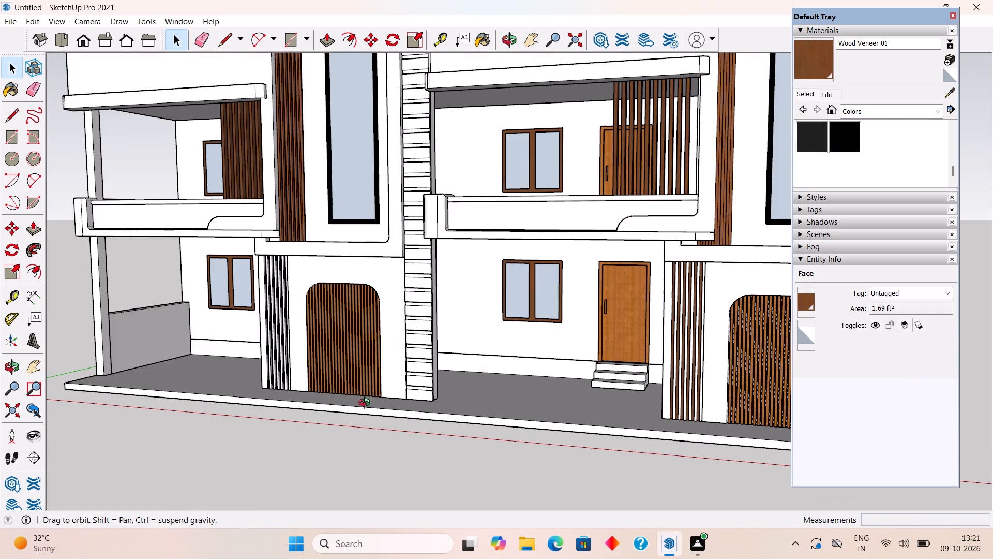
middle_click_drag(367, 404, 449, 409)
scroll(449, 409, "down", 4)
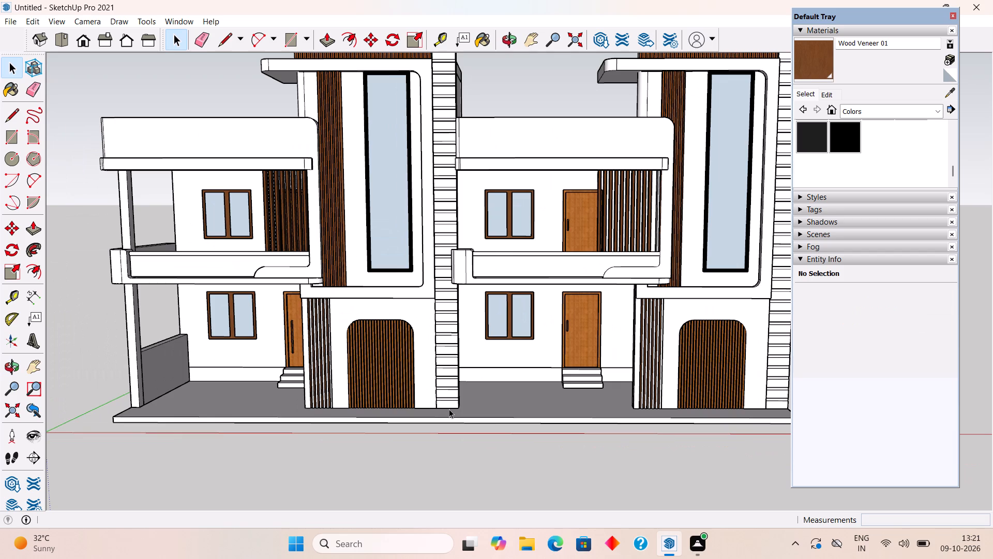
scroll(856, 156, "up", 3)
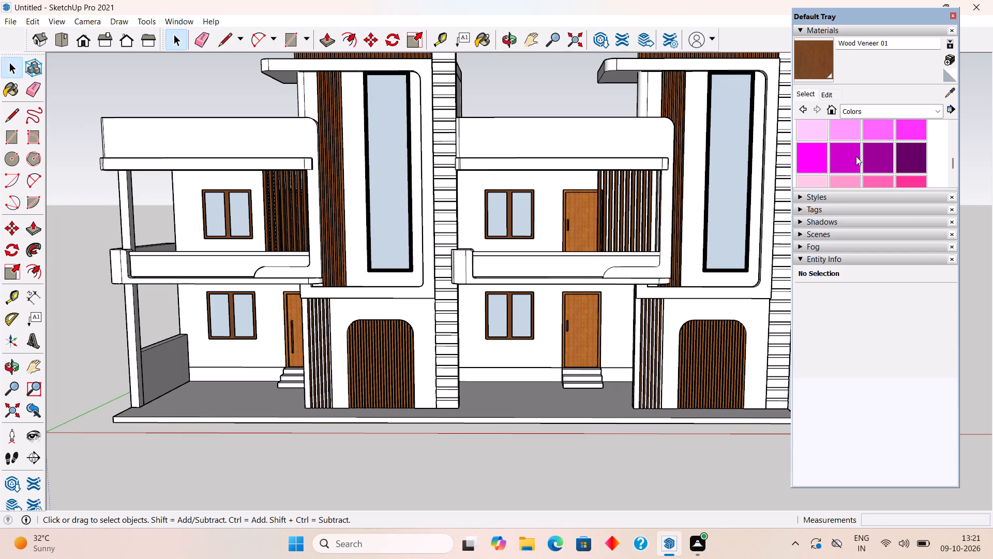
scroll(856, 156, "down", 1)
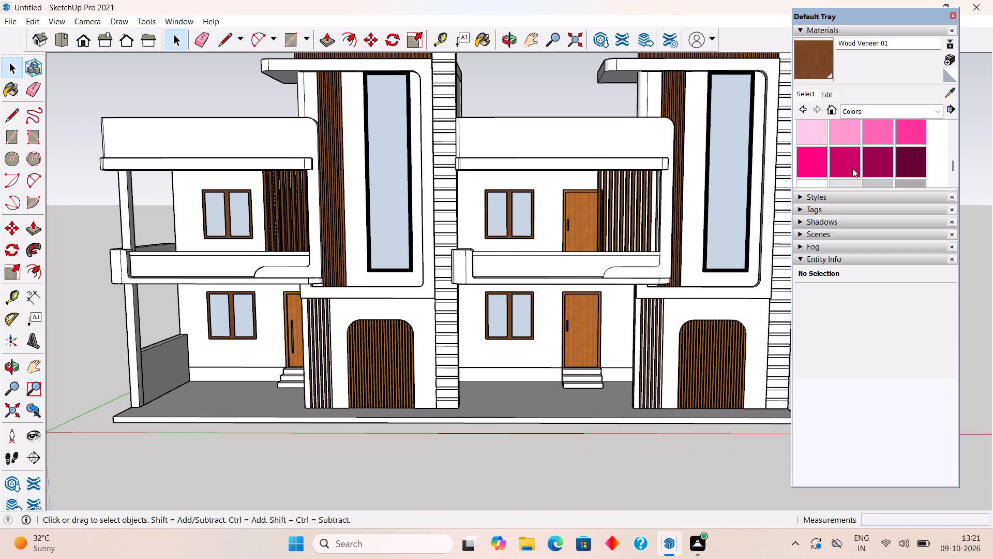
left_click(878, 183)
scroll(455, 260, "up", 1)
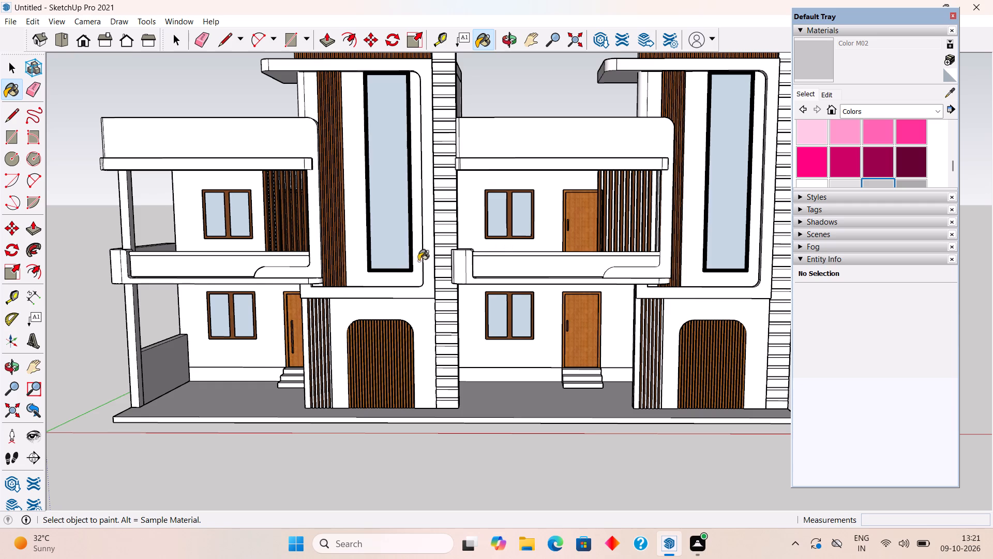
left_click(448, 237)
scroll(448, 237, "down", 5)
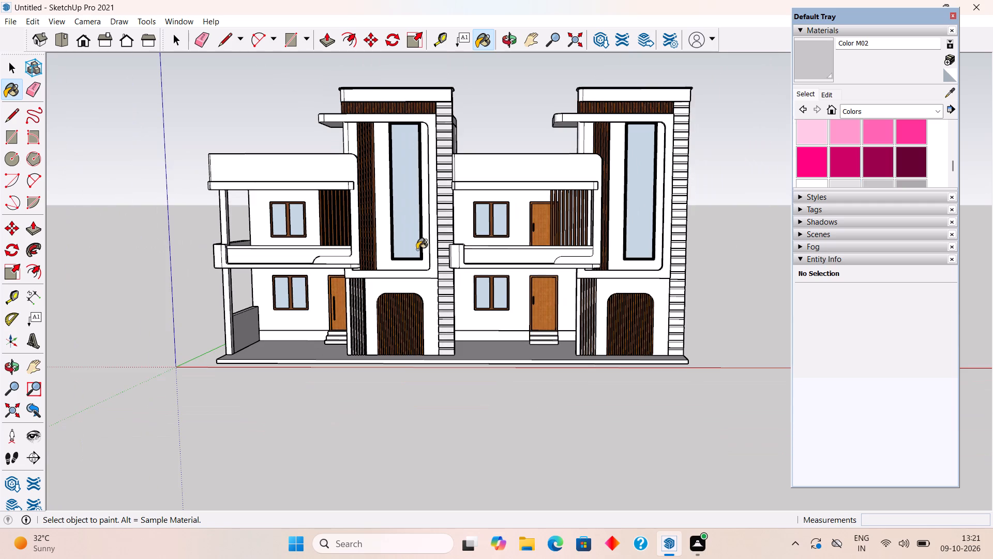
Paint the vertical stacked-block strips of both towers with Color M03.
left_click(912, 184)
left_click(448, 232)
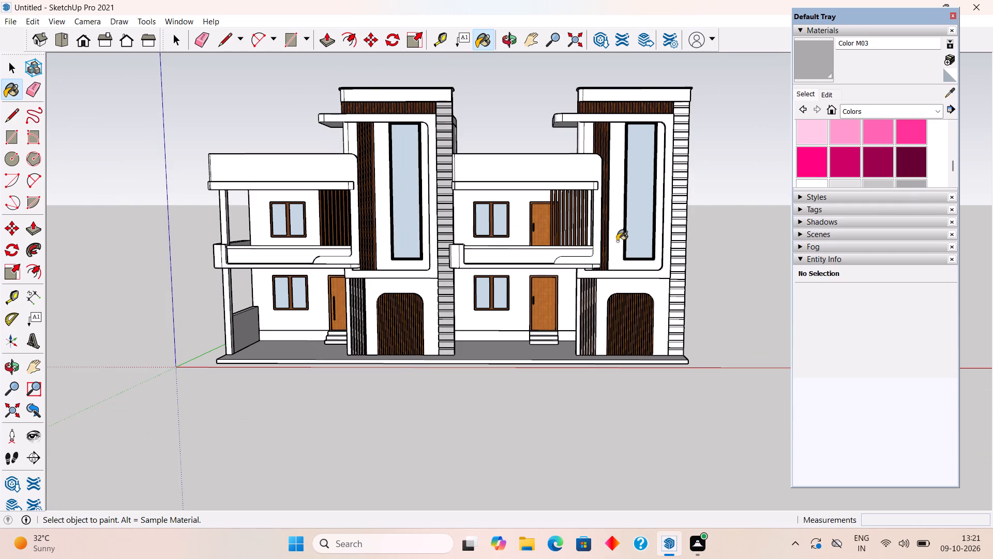
left_click(679, 265)
scroll(224, 339, "up", 2)
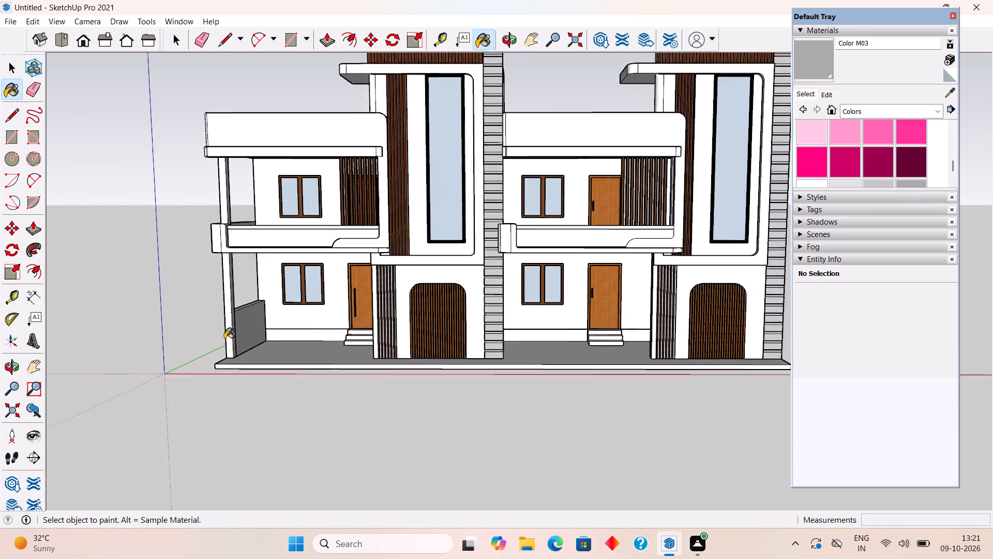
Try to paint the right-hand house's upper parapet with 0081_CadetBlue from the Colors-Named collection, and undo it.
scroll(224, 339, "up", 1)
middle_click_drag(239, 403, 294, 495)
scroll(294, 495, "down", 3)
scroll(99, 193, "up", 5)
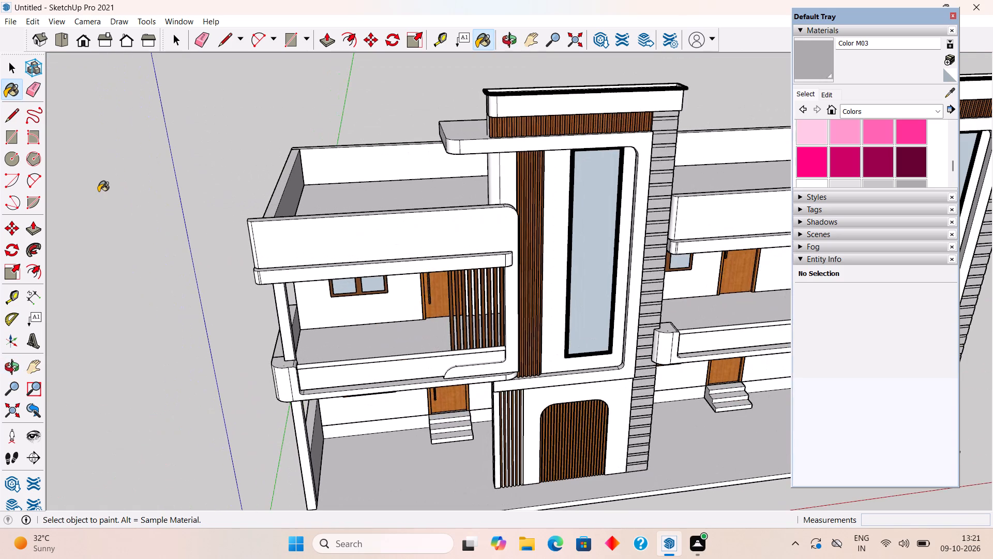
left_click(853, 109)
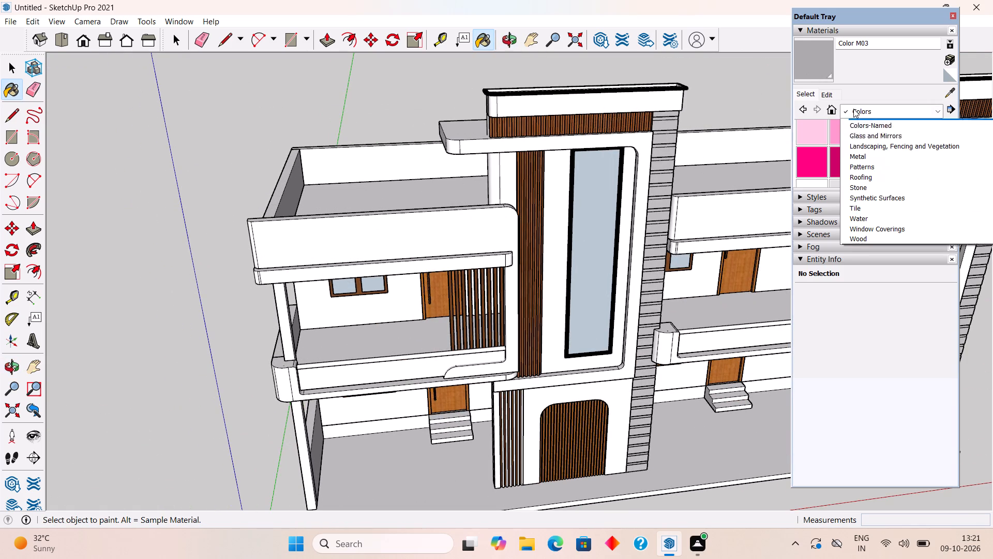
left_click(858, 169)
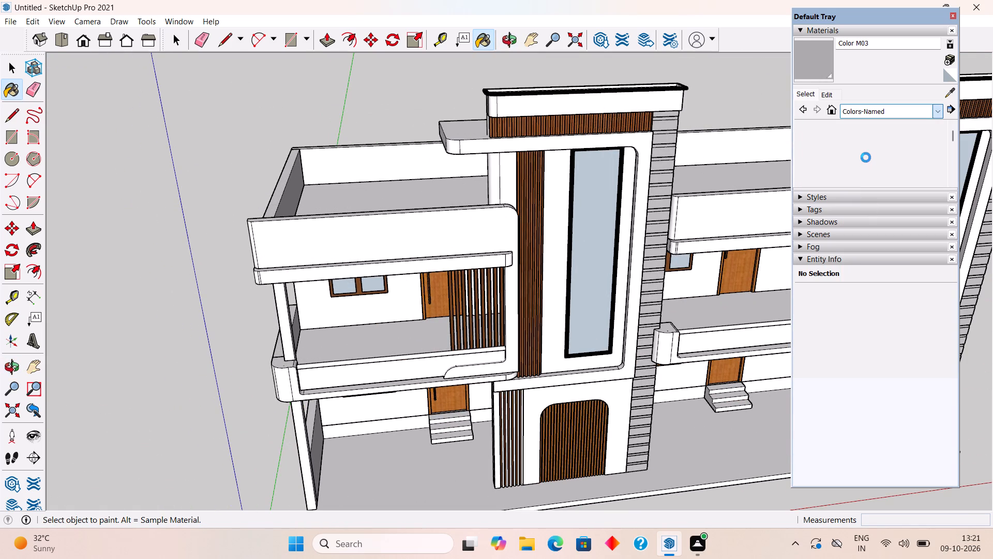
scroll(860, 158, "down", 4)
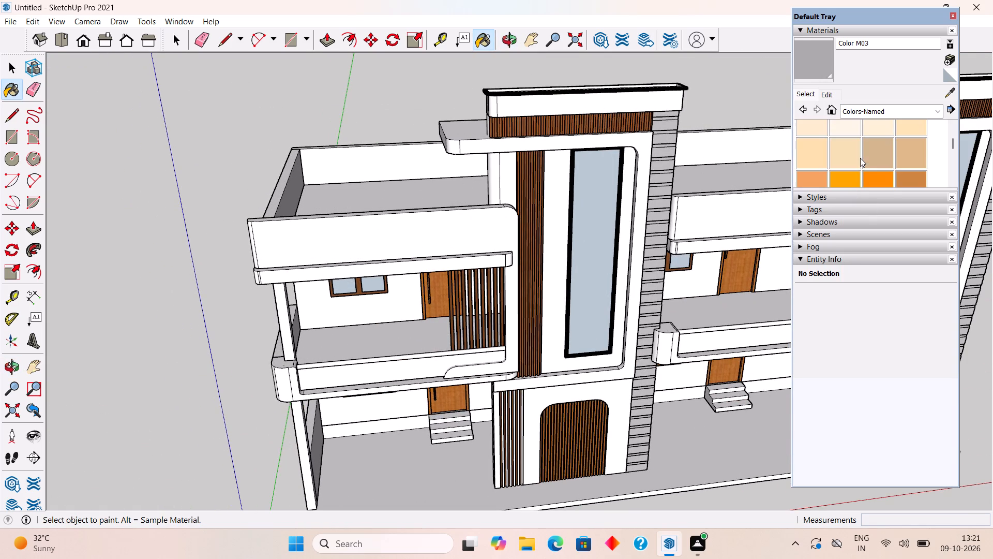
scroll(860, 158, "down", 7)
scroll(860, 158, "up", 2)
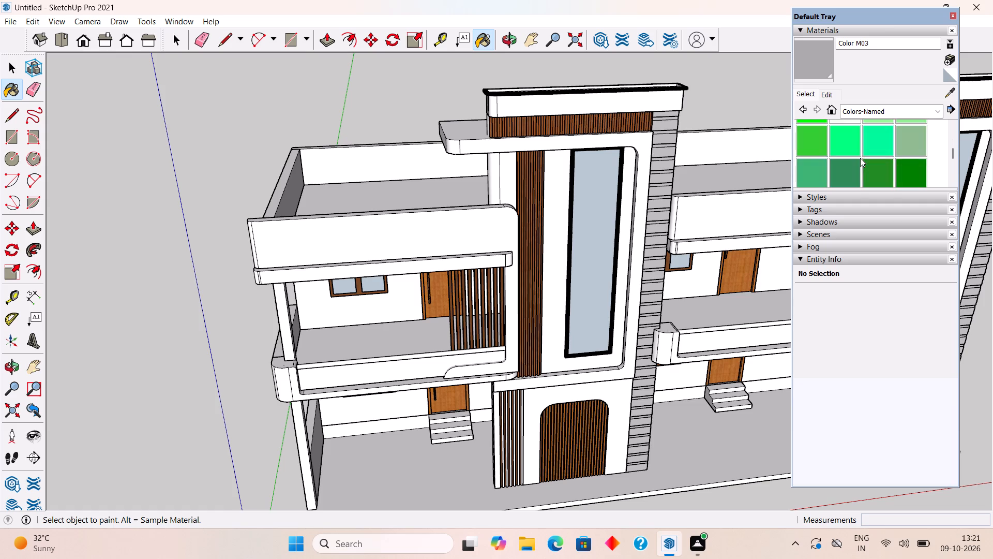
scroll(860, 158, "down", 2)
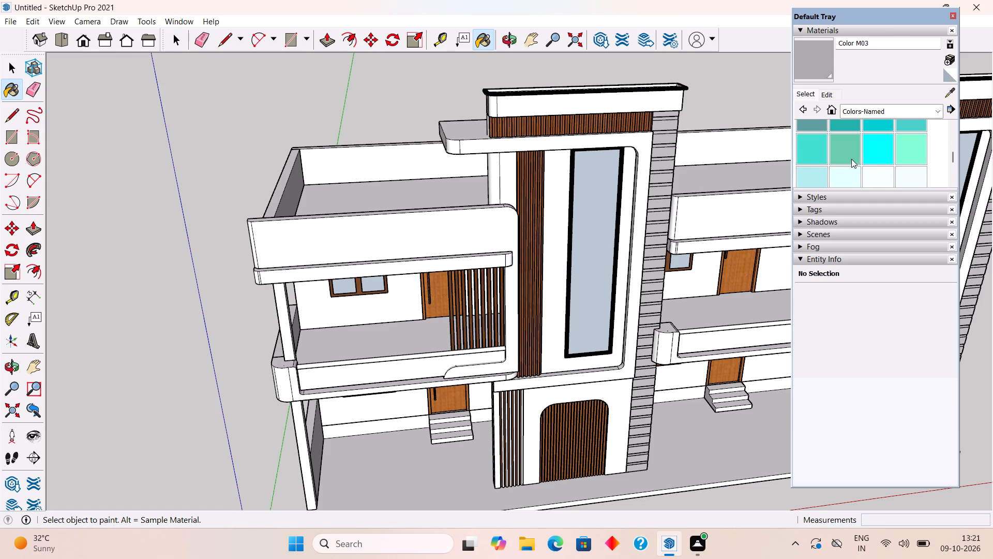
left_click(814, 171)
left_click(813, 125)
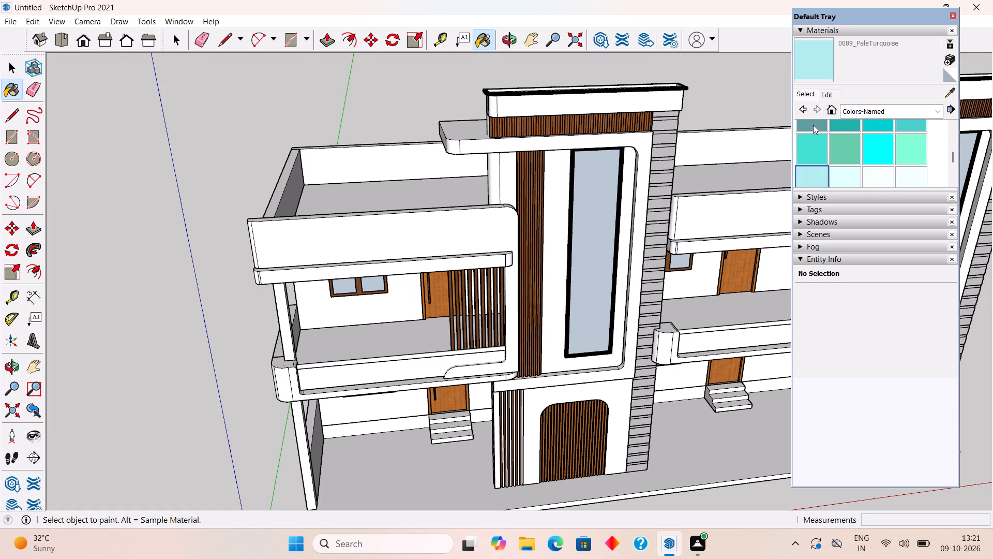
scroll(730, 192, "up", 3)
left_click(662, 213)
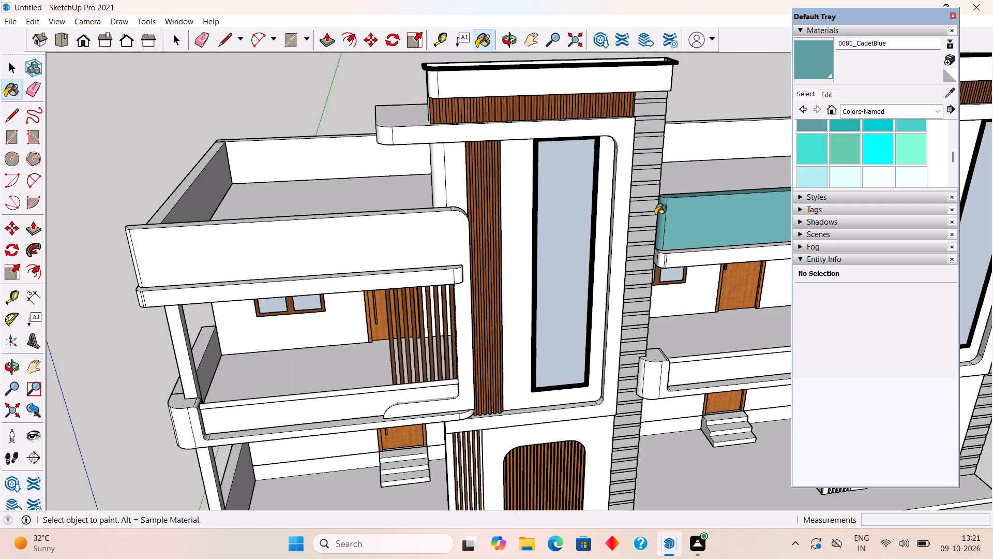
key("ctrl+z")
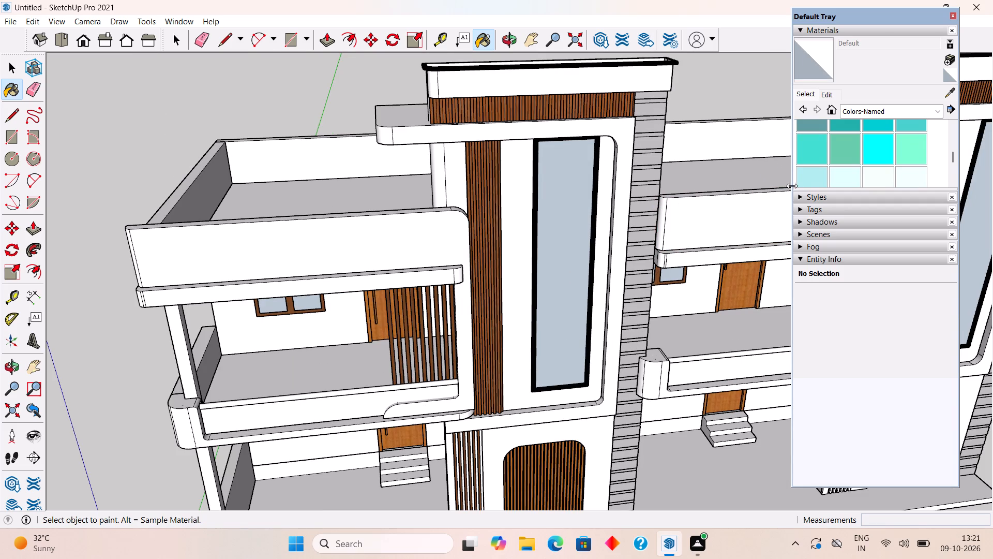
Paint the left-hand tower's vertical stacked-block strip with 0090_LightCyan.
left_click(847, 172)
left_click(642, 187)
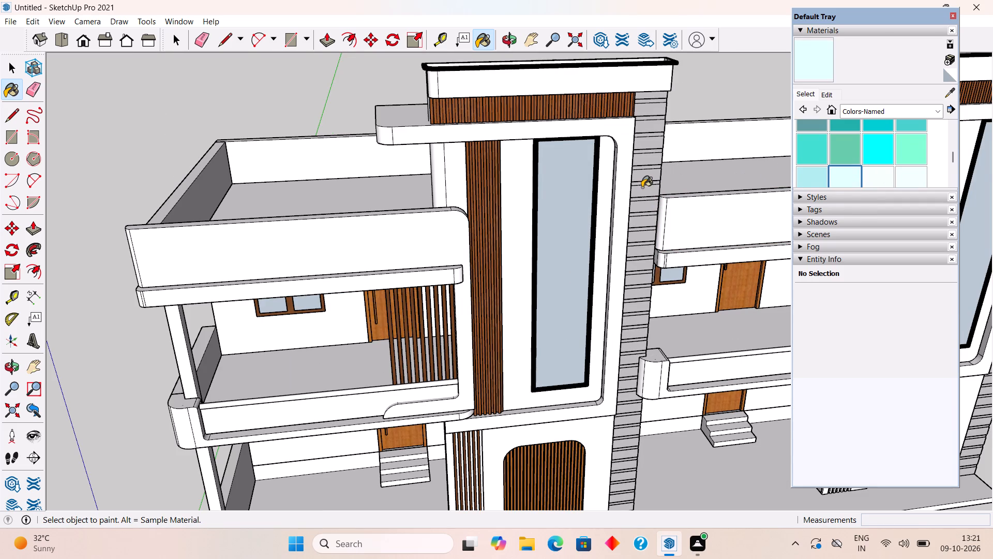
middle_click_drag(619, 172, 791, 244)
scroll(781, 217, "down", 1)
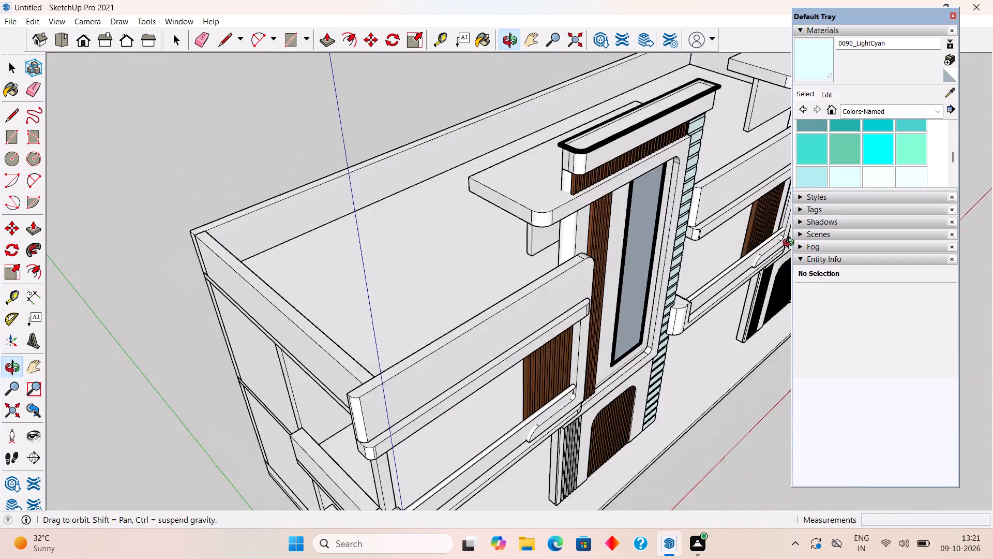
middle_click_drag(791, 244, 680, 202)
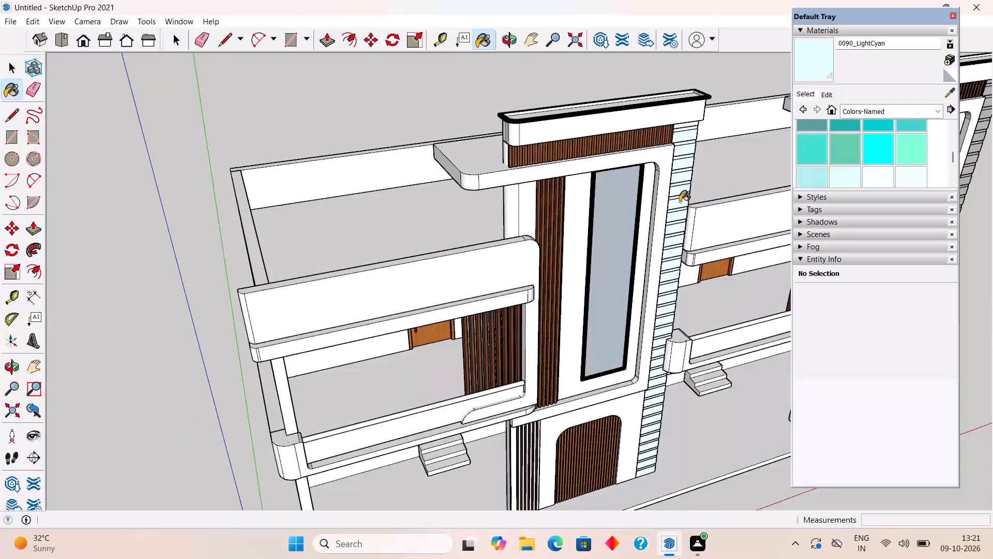
Paint the left-hand tower's stacked-block strip with 0099_LightSteelBlue and darken that material's colour to a slate blue-grey.
scroll(948, 141, "down", 2)
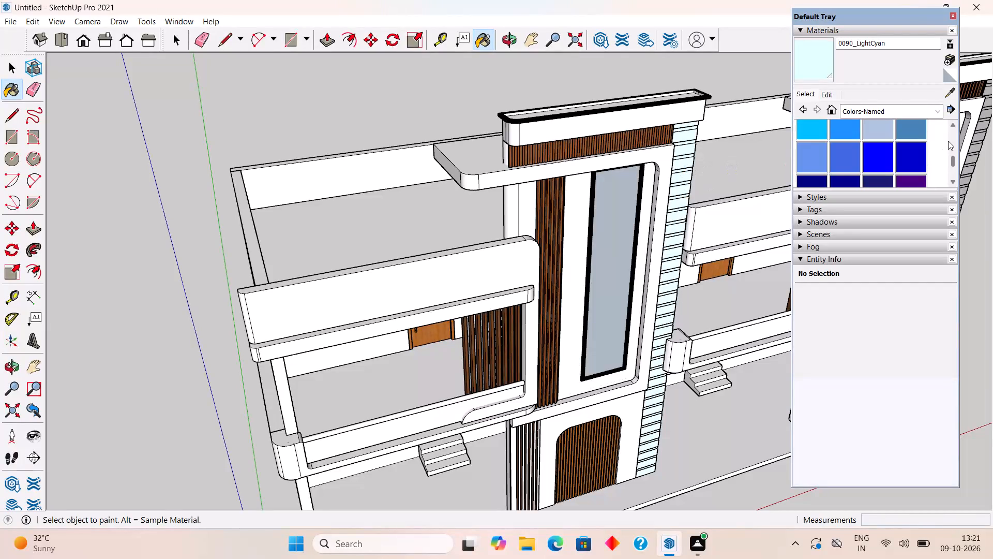
left_click(882, 129)
left_click(670, 216)
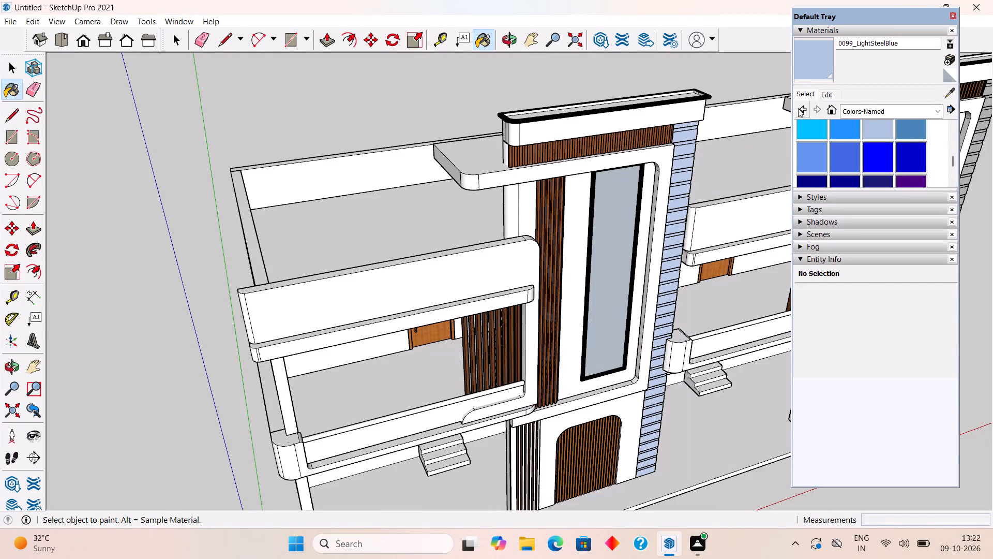
left_click(825, 92)
left_click_drag(855, 140, 864, 156)
Paint the right-hand tower's vertical stacked-block strip with the darkened 0099_LightSteelBlue.
middle_click_drag(748, 172, 636, 75)
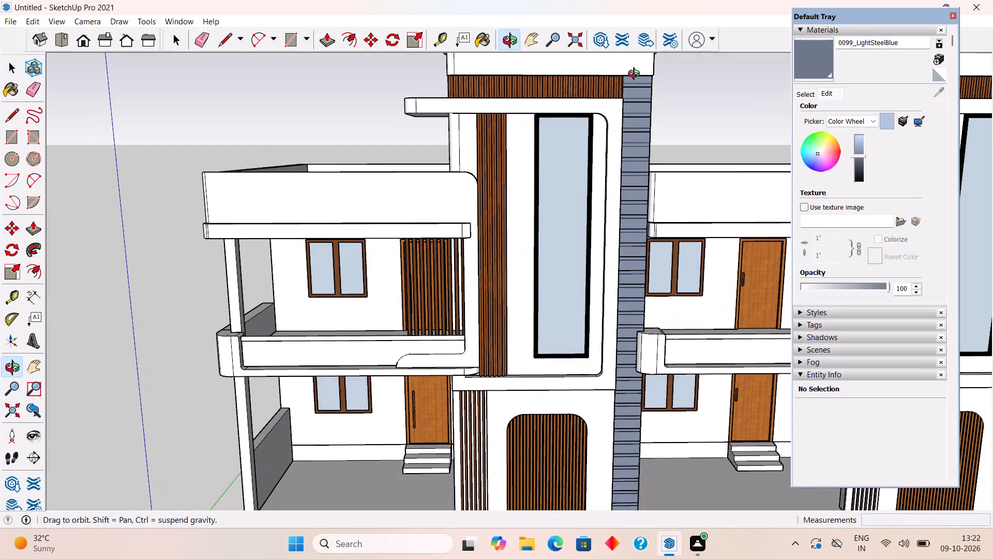
middle_click_drag(636, 75, 636, 89)
scroll(637, 105, "down", 4)
scroll(654, 351, "up", 4)
middle_click_drag(661, 405, 673, 337)
scroll(673, 337, "down", 5)
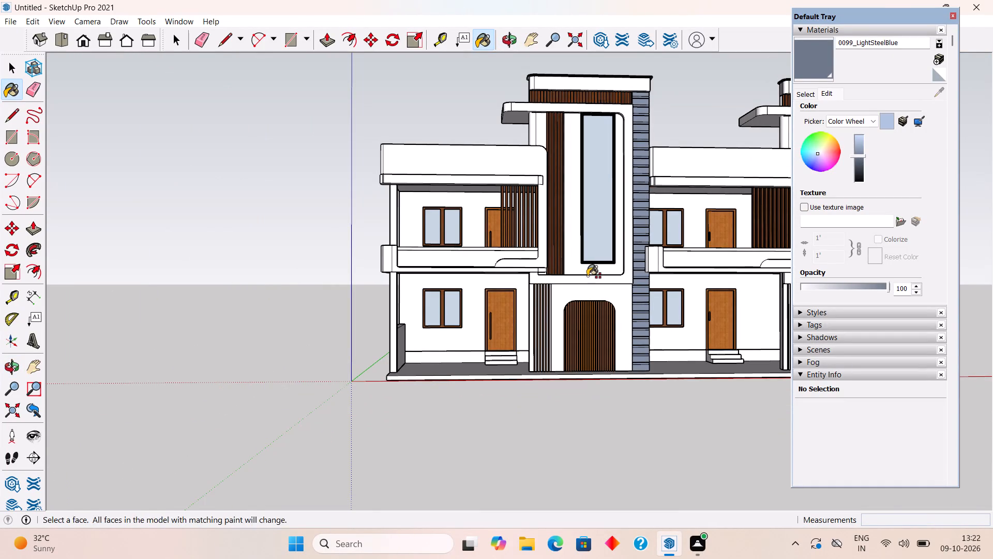
middle_click_drag(589, 276, 376, 282, "shift")
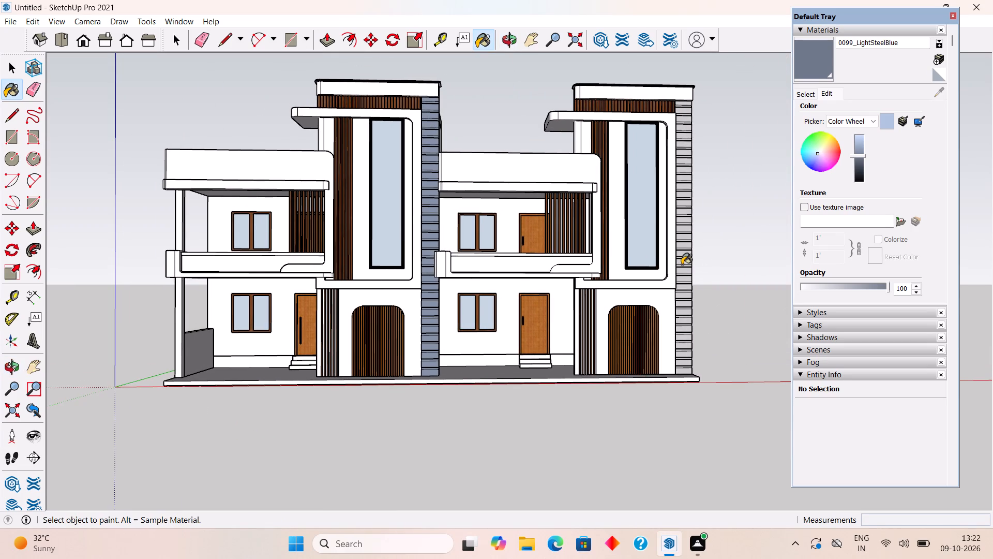
left_click(682, 264)
Fine-tune the 0099_LightSteelBlue material to a slightly darker slate shade and leave the Paint Bucket.
left_click_drag(858, 153, 860, 165)
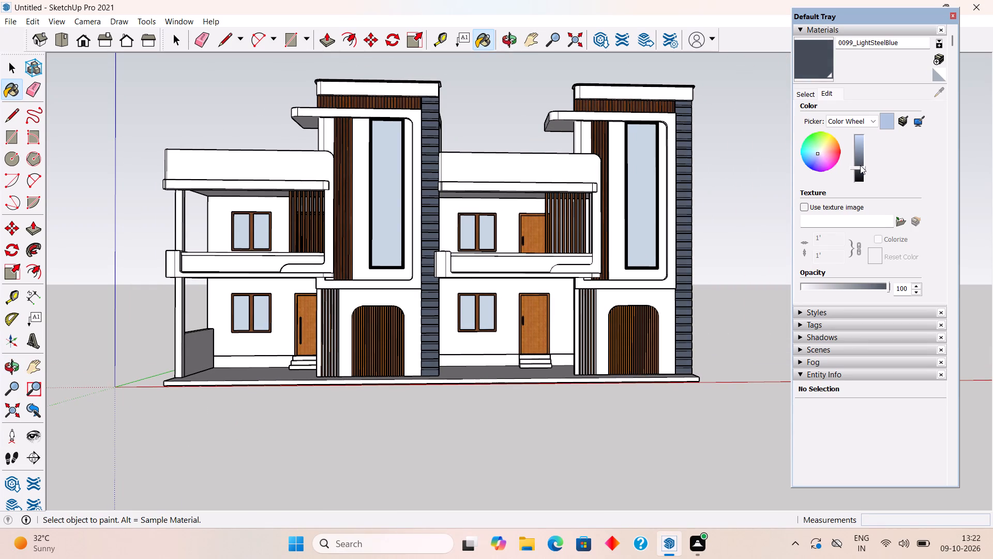
left_click_drag(860, 165, 861, 160)
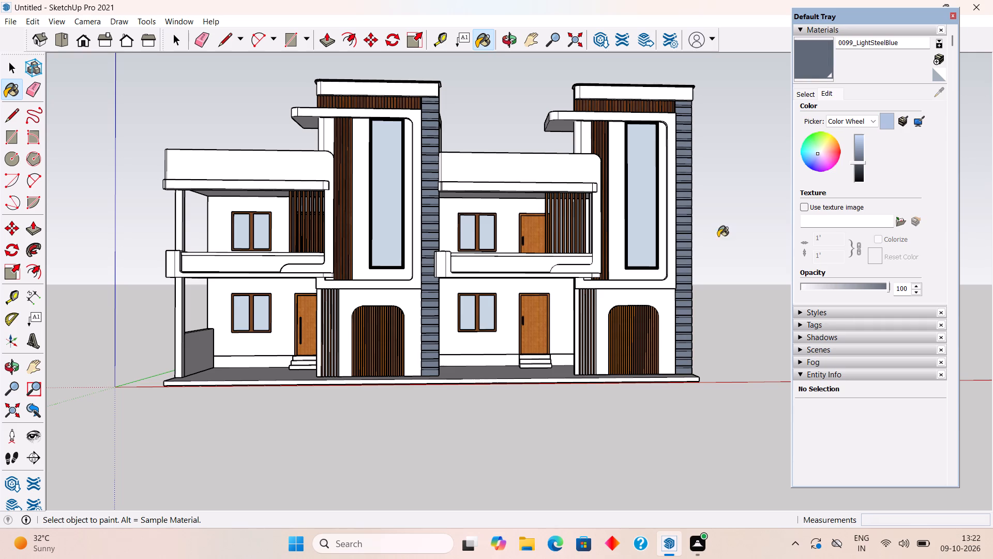
key("space")
key("space")
key("space")
key("space")
scroll(724, 209, "down", 7)
scroll(661, 10, "up", 5)
key("space")
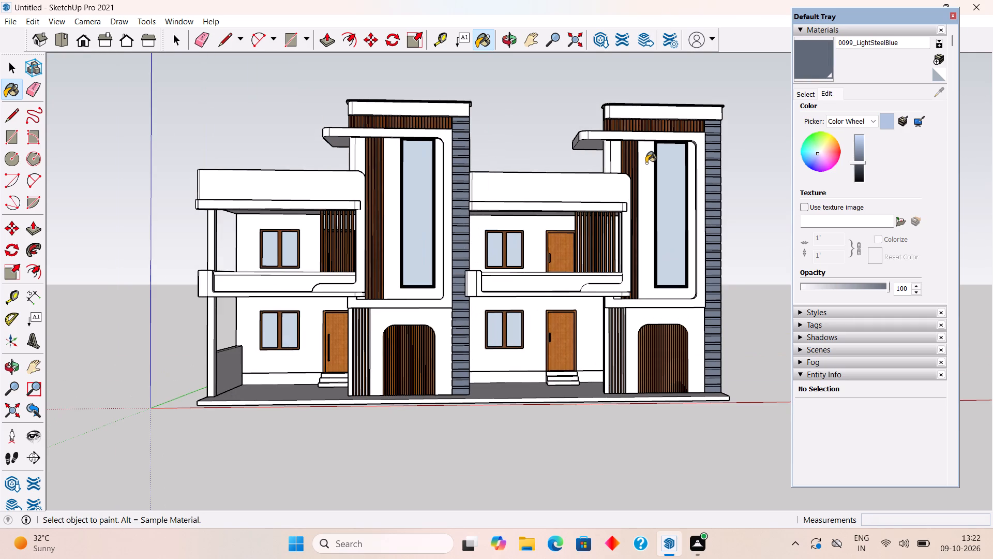
key("Escape")
scroll(646, 163, "down", 5)
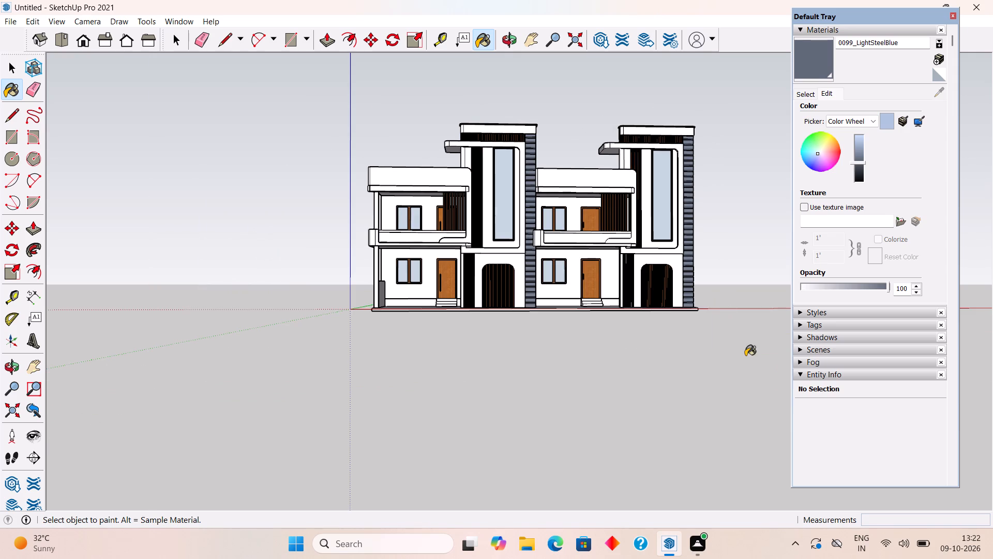
left_click(770, 387)
key("space")
Paint the left-hand house's tall tower window and all four panes of its two casement windows with Translucent Glass Blue.
middle_click_drag(643, 247, 638, 298)
scroll(512, 101, "up", 5)
middle_click_drag(674, 204, 687, 164)
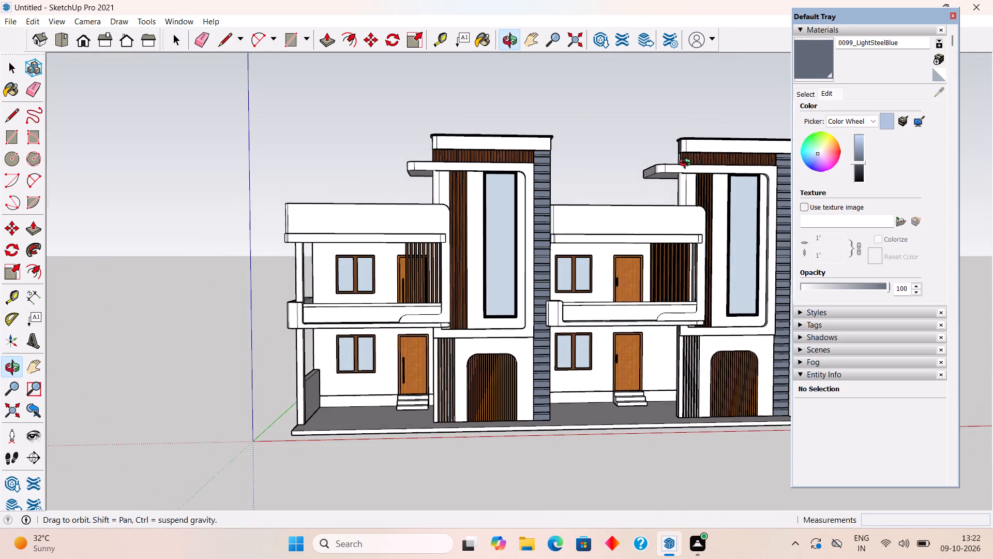
middle_click_drag(687, 164, 688, 166)
scroll(540, 266, "up", 4)
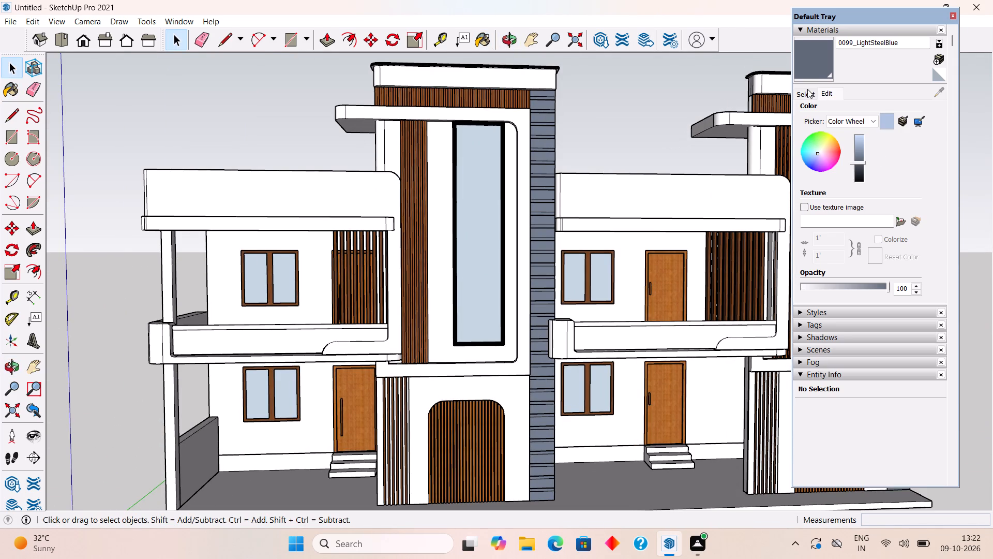
left_click(807, 89)
left_click(854, 110)
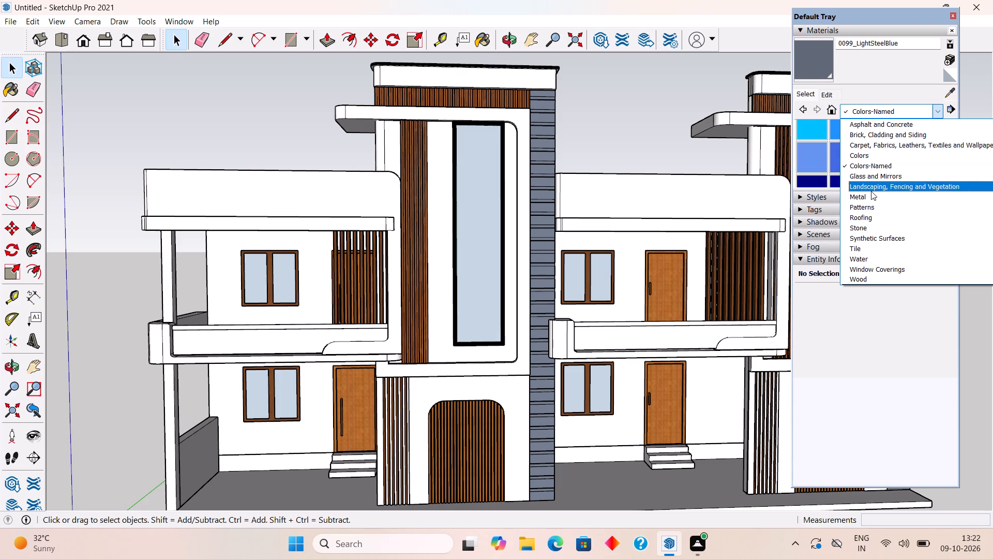
left_click(872, 175)
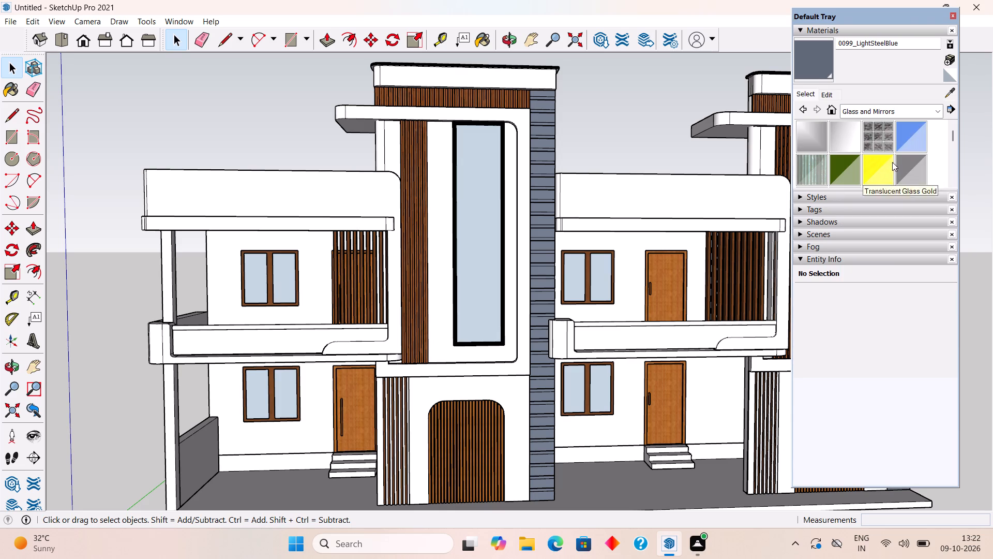
left_click(915, 141)
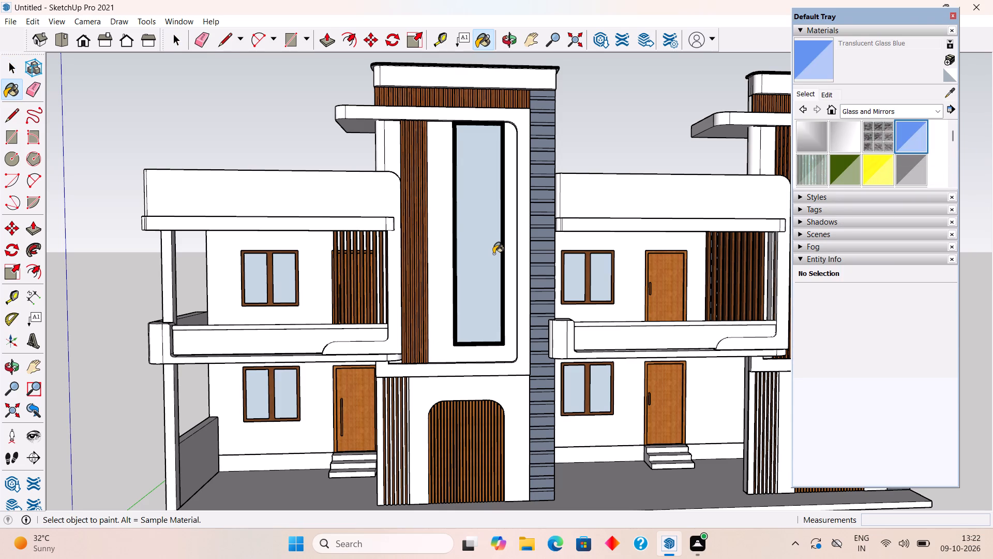
left_click(493, 254)
scroll(335, 302, "up", 3)
left_click(273, 287)
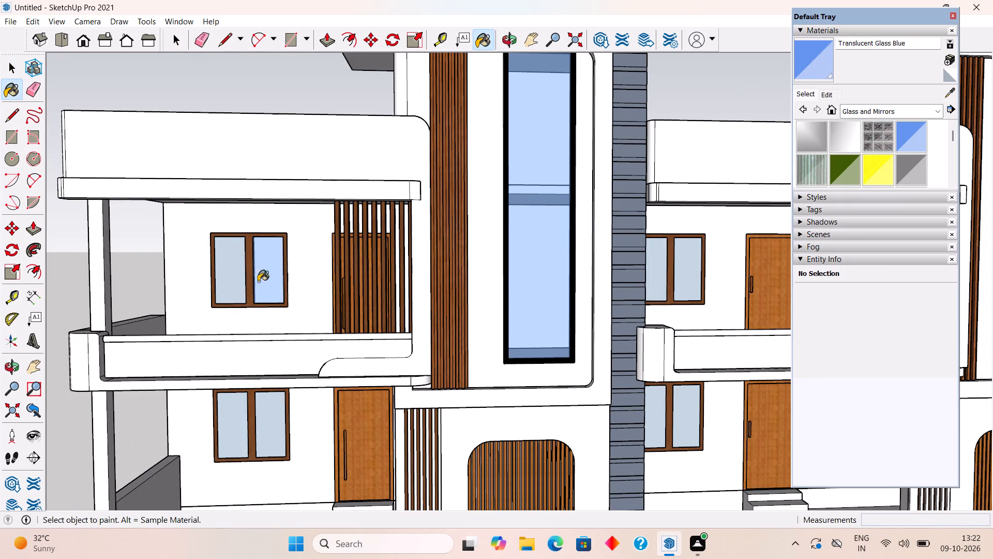
left_click(236, 275)
left_click(231, 423)
left_click(267, 424)
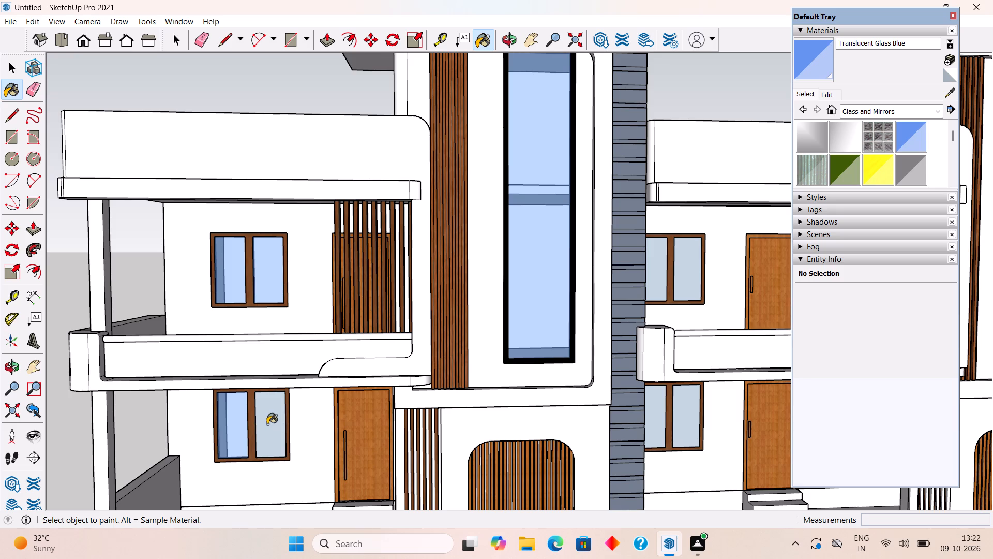
Paint the four casement window panes and the tall tower window of the right-hand house with Translucent Glass Blue.
scroll(246, 403, "down", 10)
scroll(430, 347, "up", 4)
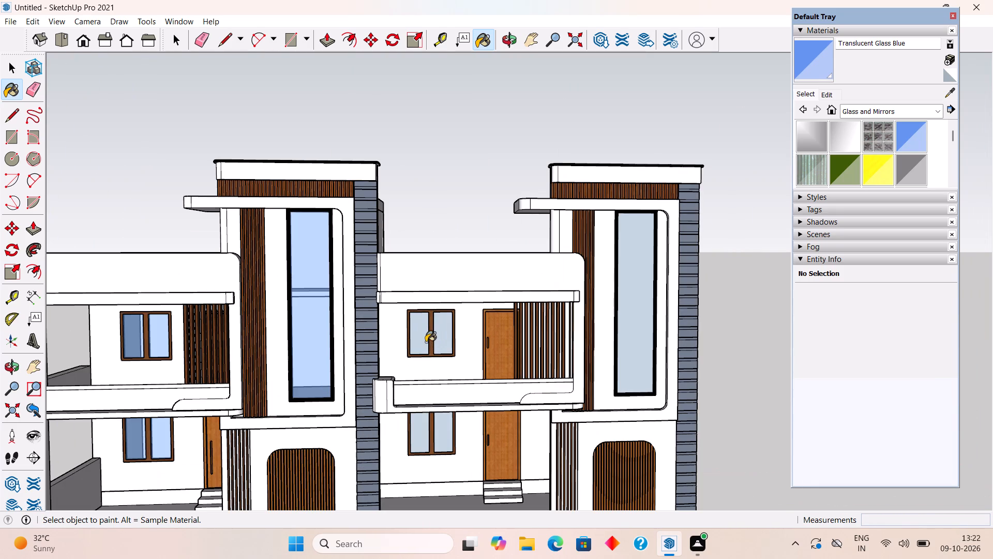
left_click_drag(426, 342, 431, 343)
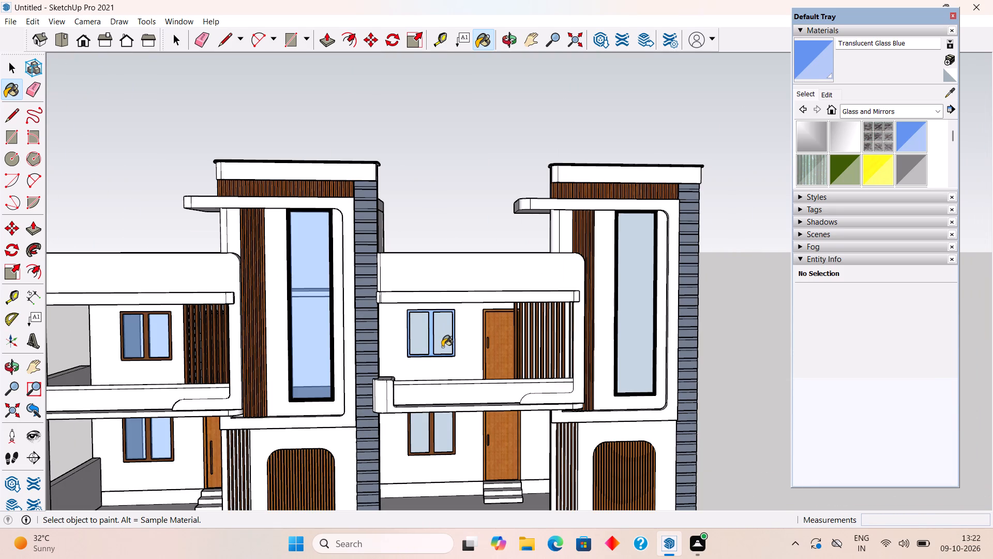
key("ctrl+z")
left_click(441, 344)
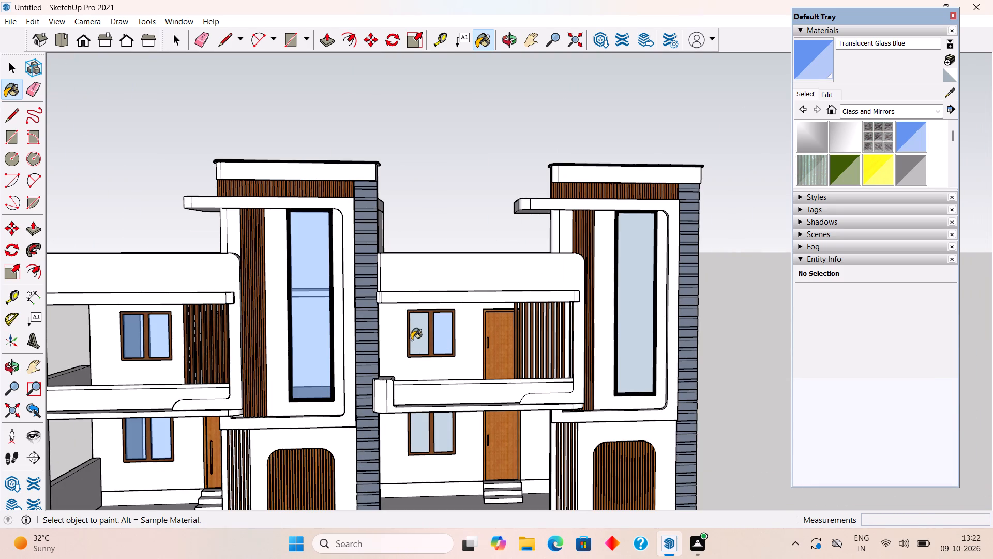
left_click(415, 337)
left_click(418, 436)
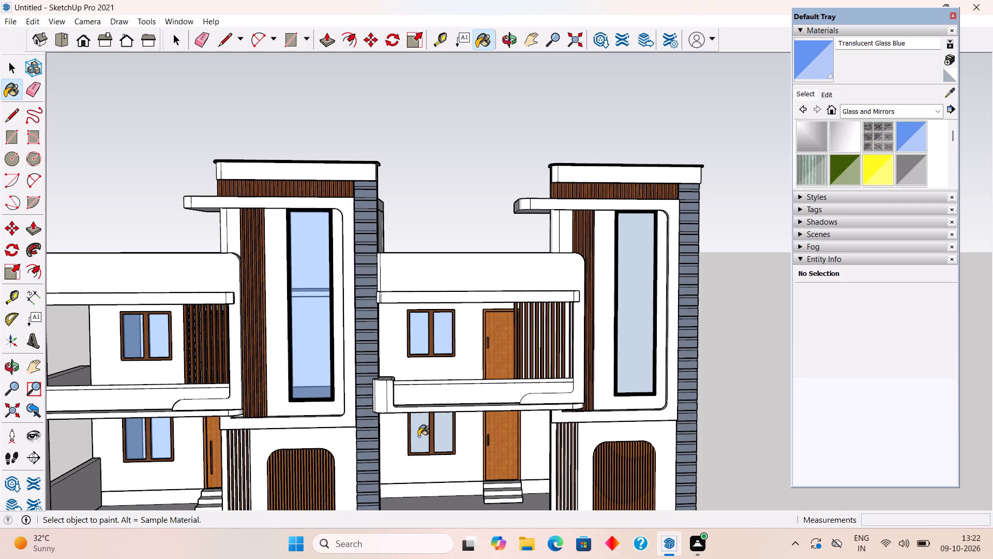
left_click(440, 435)
left_click(640, 356)
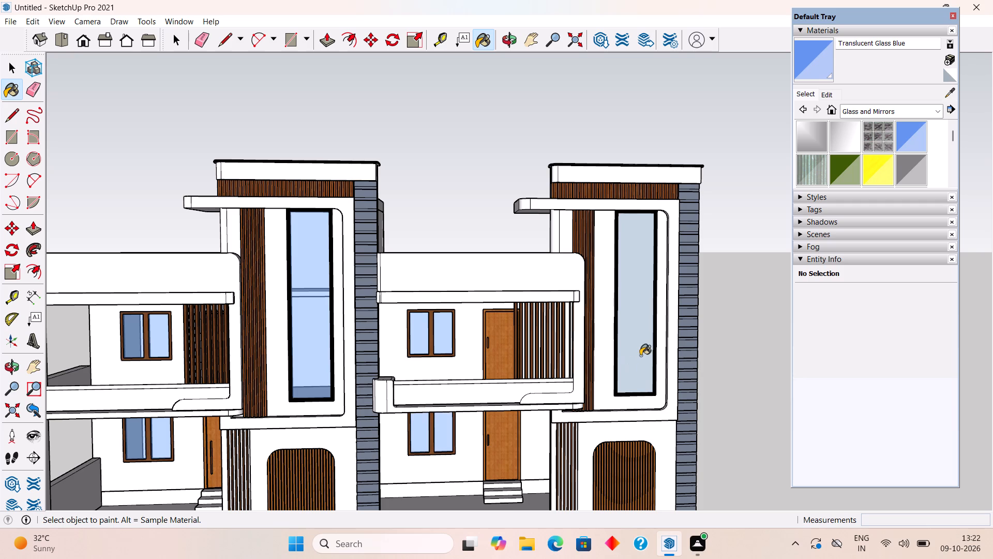
Examine the painted facades of both houses from several angles, including the side and the front.
key("space")
middle_click_drag(306, 263, 336, 313)
scroll(302, 272, "down", 1)
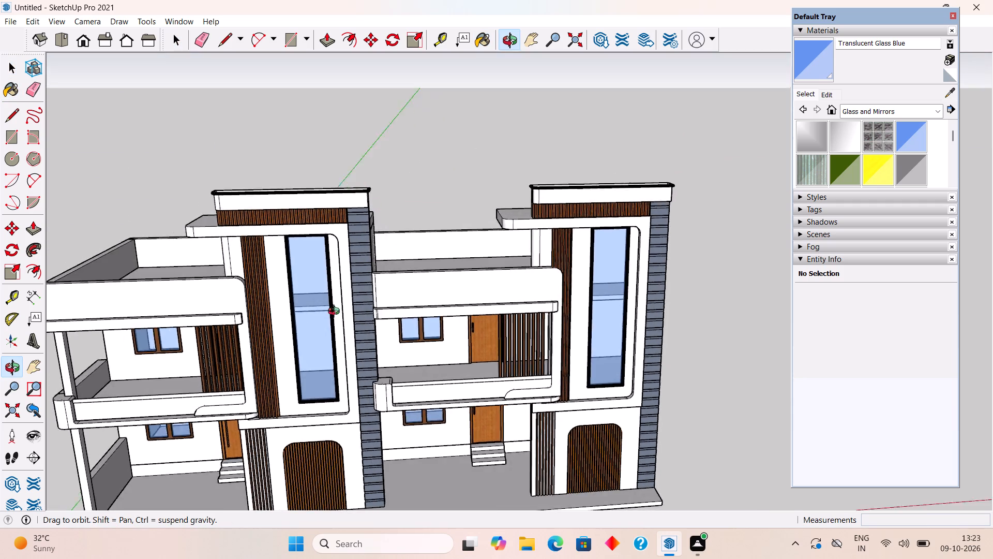
middle_click_drag(336, 313, 52, 365)
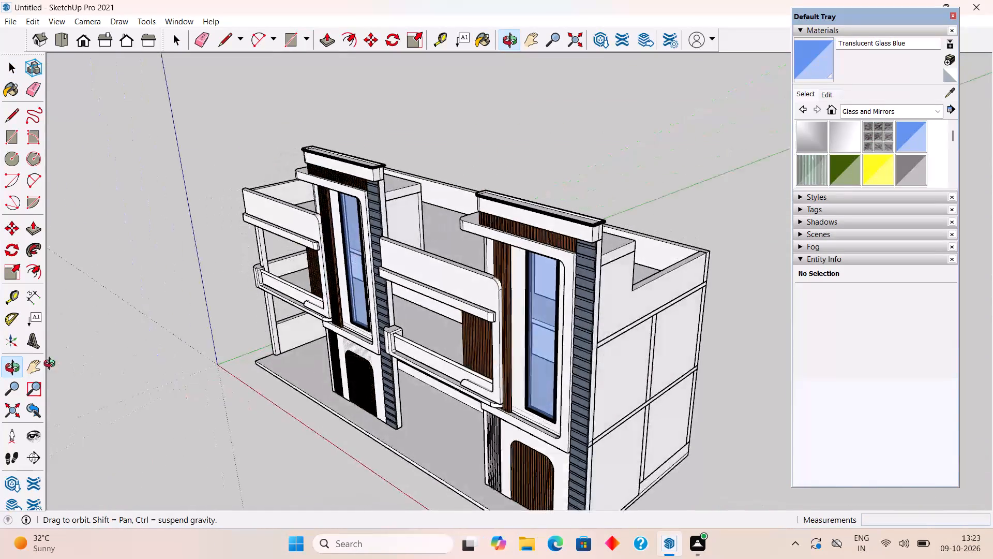
middle_click_drag(52, 365, 540, 274)
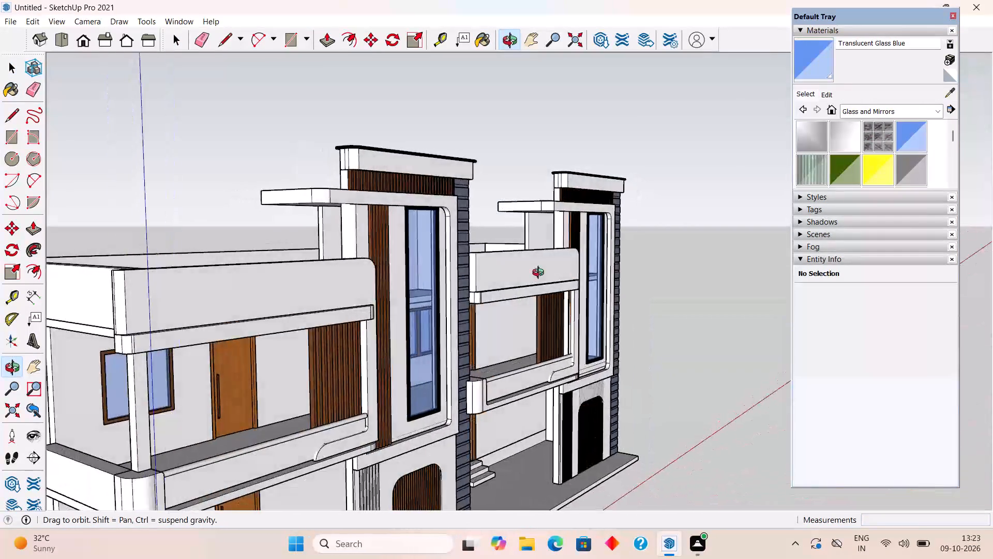
middle_click_drag(540, 274, 789, 236)
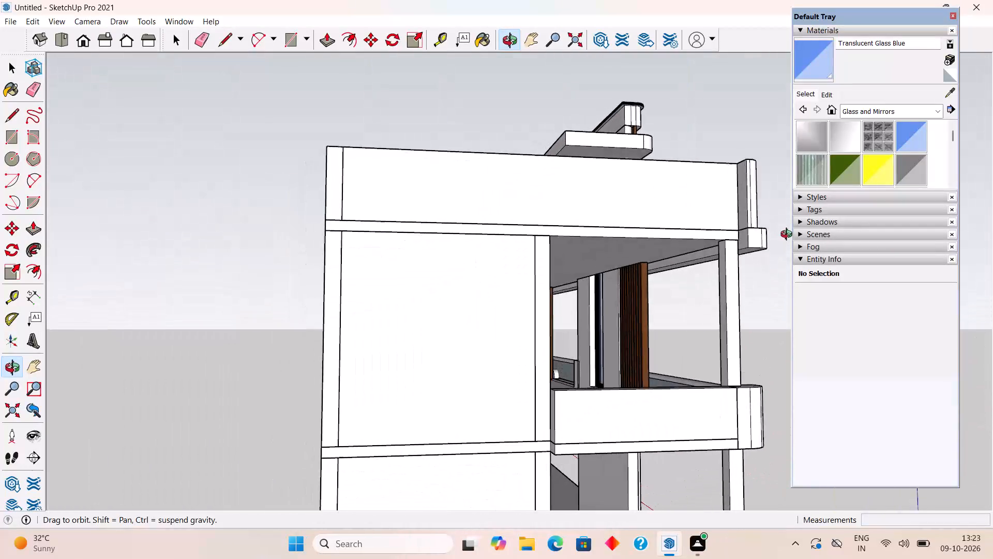
middle_click_drag(789, 236, 281, 331)
scroll(281, 331, "down", 3)
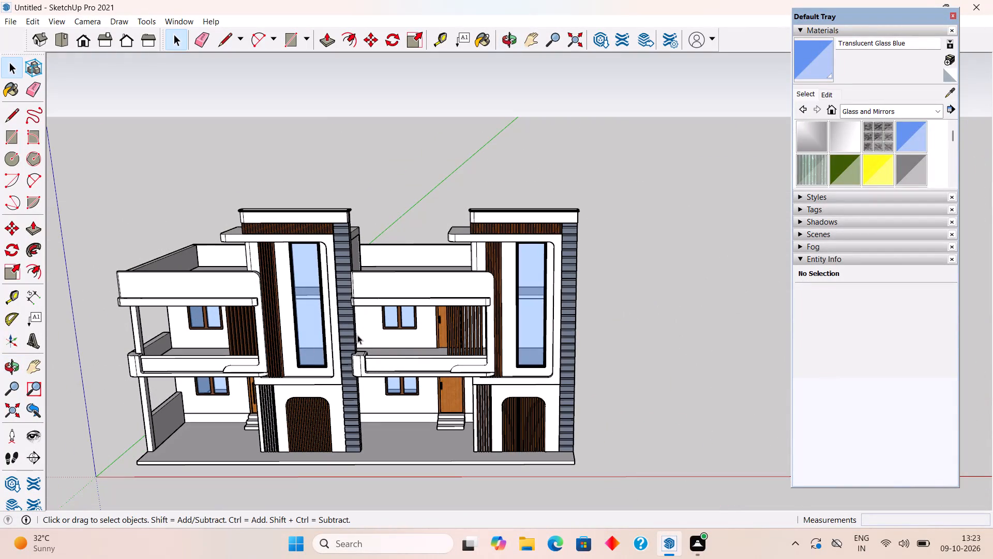
scroll(62, 364, "up", 3)
scroll(244, 415, "up", 3)
middle_click_drag(253, 395, 277, 363)
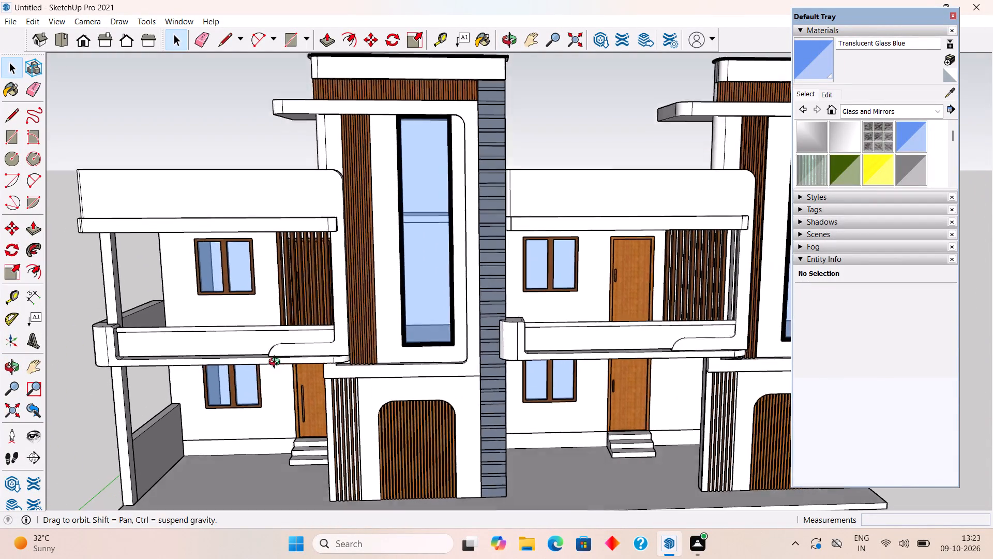
middle_click_drag(277, 363, 280, 358)
scroll(280, 358, "down", 2)
scroll(184, 411, "down", 3)
scroll(111, 415, "up", 2)
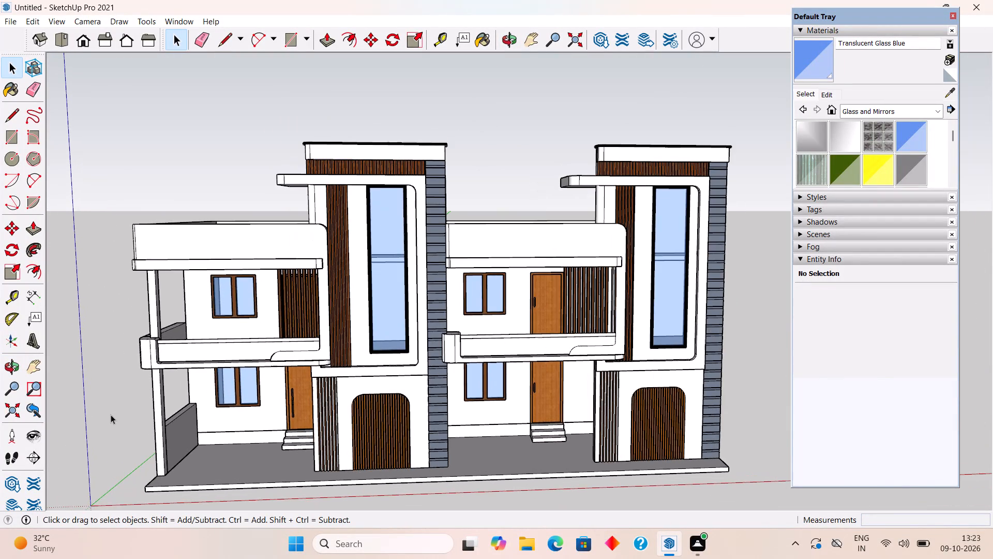
middle_click_drag(111, 409, 117, 385)
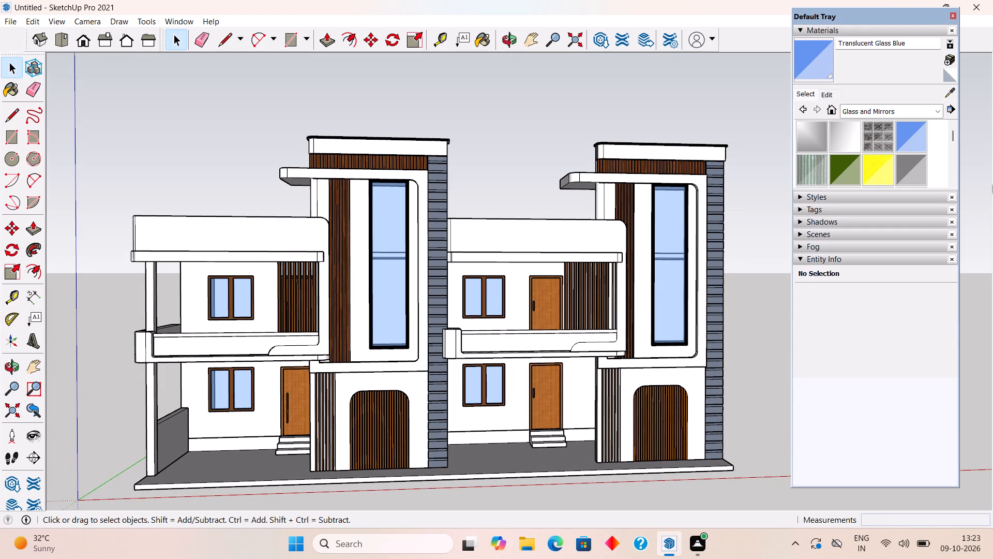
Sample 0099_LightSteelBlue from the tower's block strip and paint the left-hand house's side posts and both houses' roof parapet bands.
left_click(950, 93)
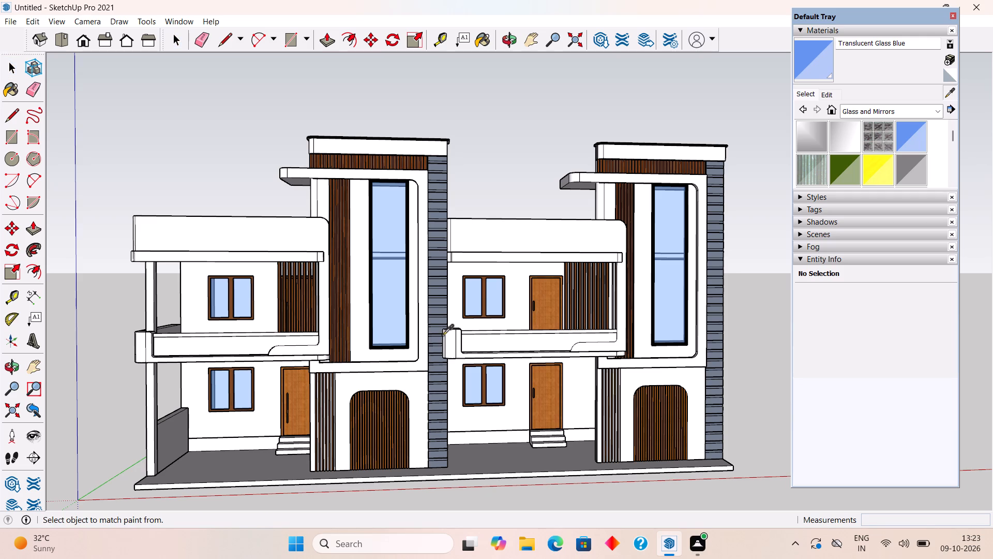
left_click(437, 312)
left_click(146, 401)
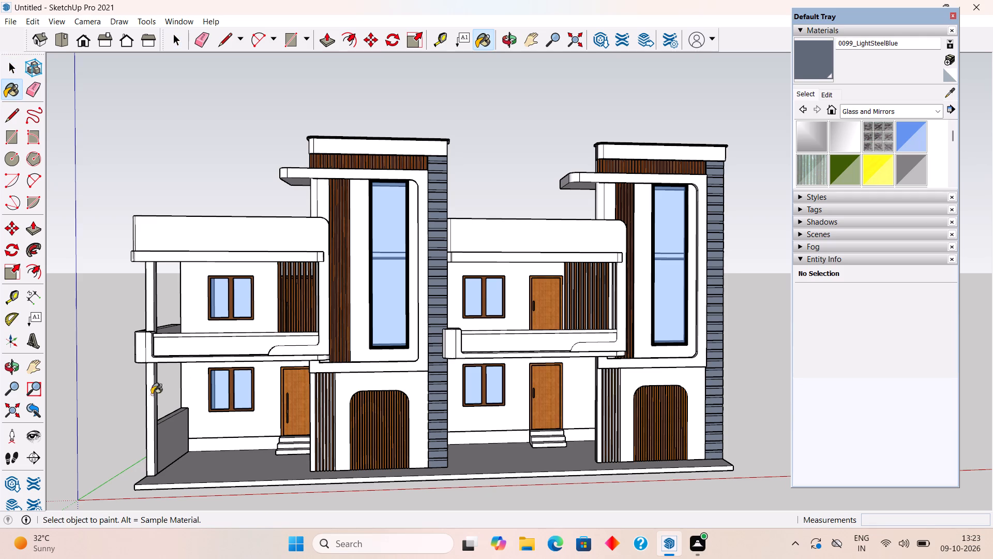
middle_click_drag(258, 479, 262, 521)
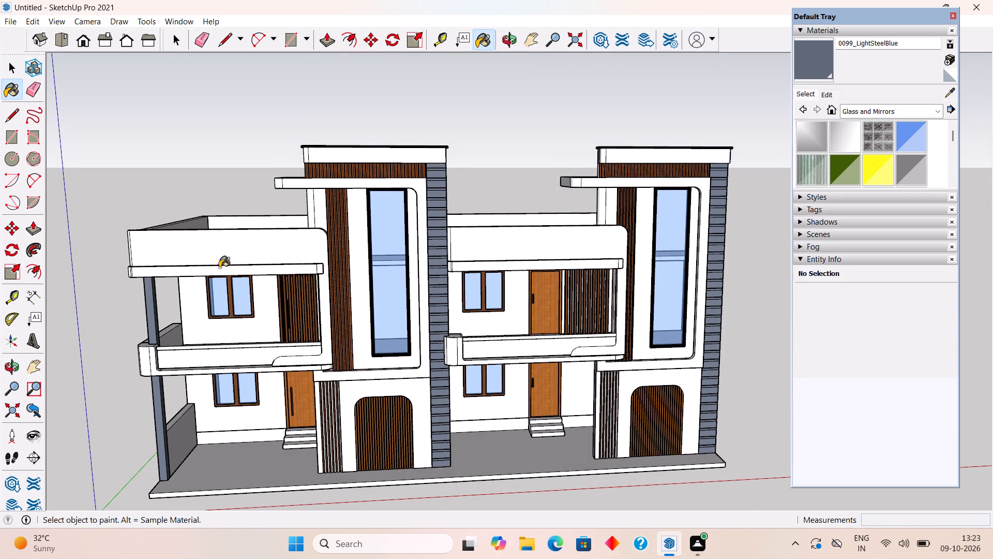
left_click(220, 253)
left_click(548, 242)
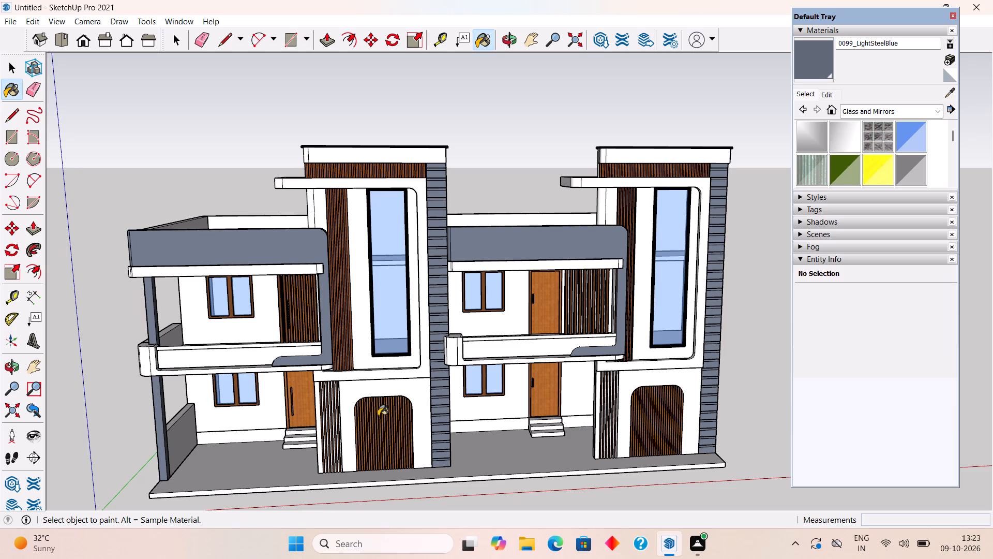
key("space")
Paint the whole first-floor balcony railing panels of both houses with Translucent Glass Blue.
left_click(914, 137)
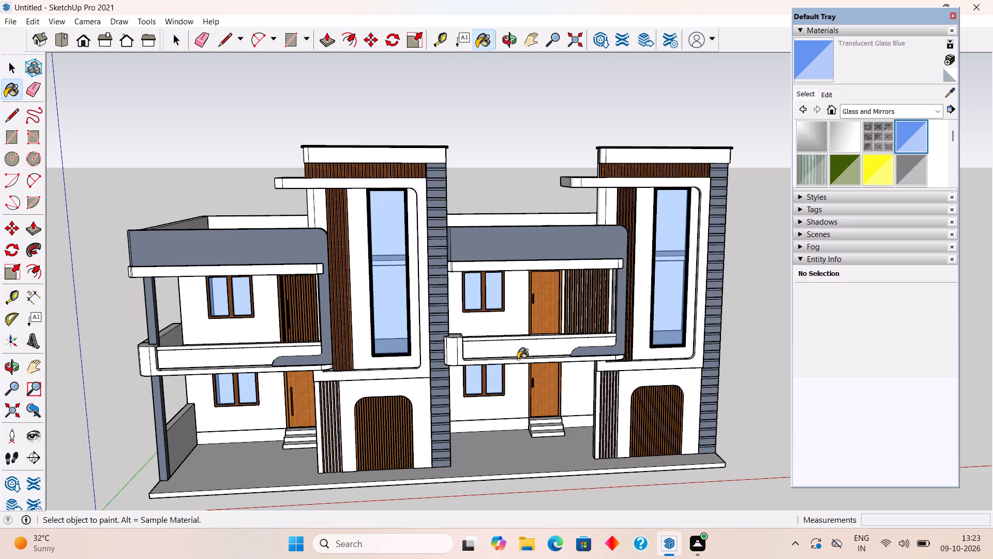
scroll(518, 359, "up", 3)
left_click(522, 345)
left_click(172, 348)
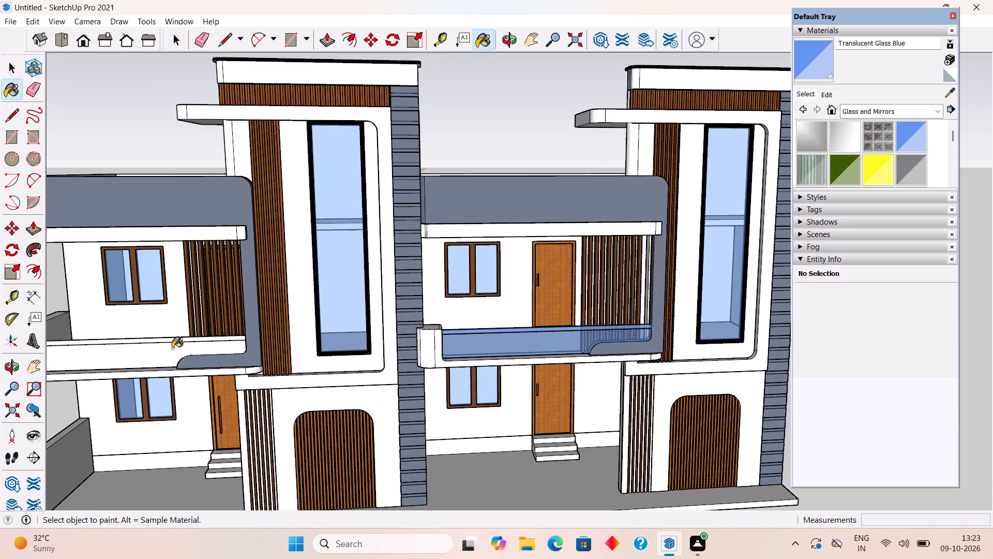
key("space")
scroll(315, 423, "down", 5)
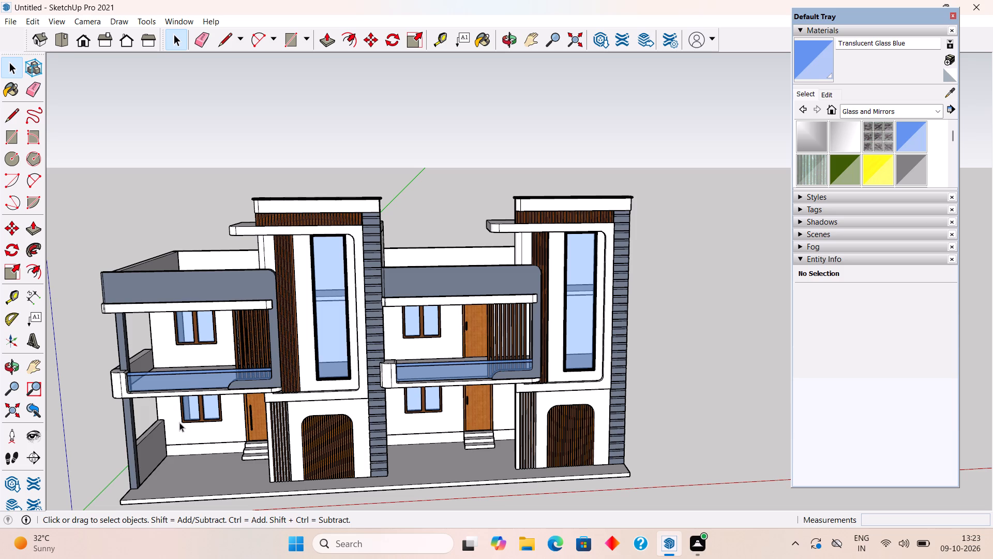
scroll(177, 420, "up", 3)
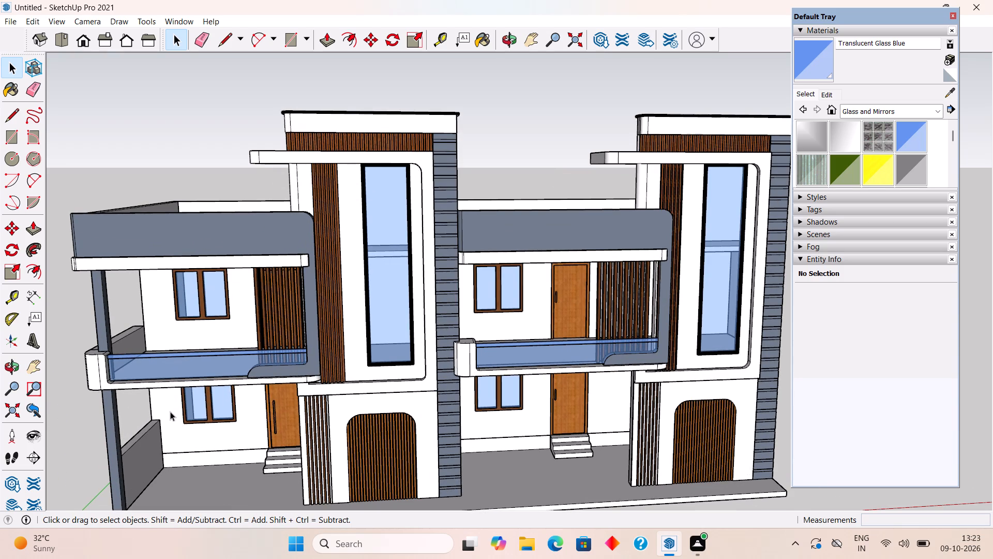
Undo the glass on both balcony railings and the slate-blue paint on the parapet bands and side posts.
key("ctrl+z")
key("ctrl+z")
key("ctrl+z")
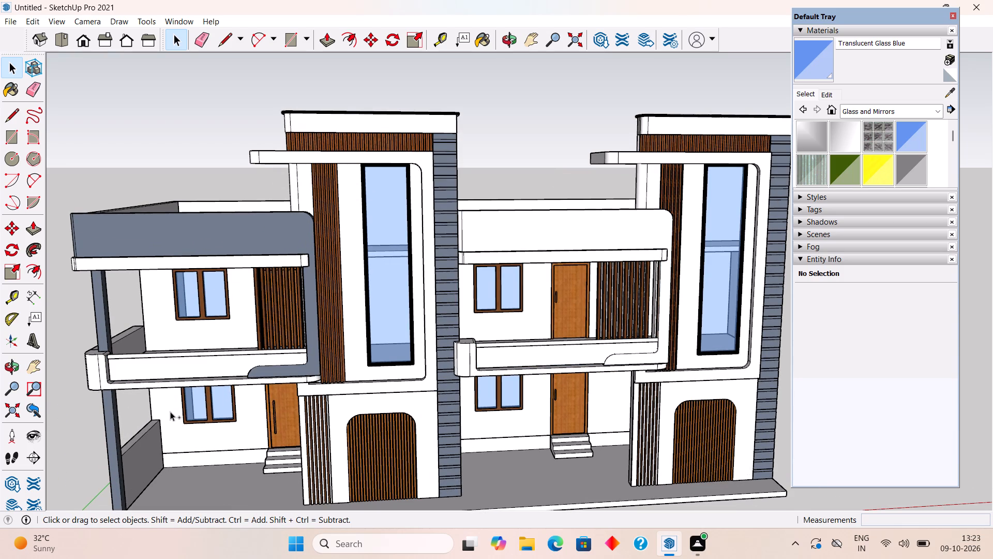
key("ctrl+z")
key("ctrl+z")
Inside the left-hand house's balcony group, paint only the railing's front panel face with Translucent Glass Blue and leave the group.
scroll(94, 381, "up", 3)
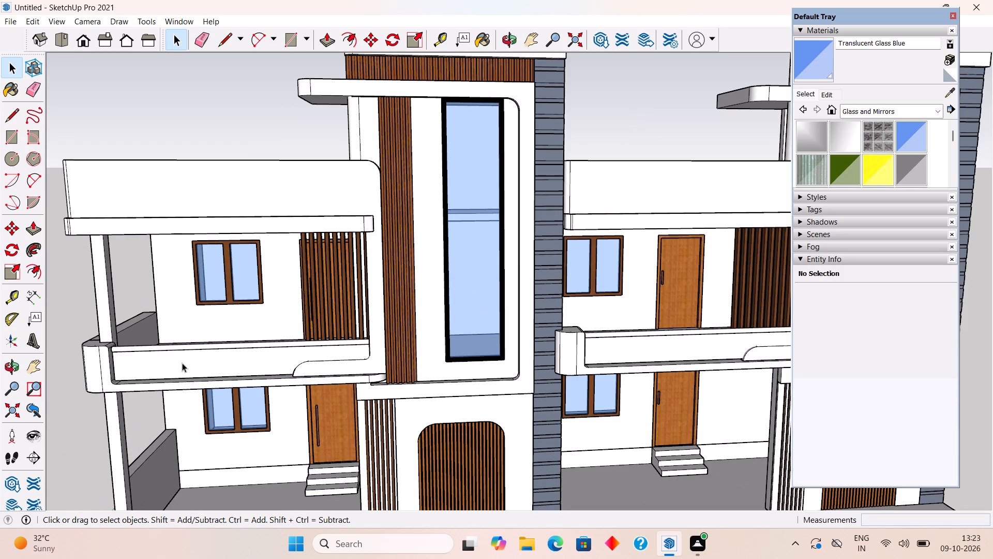
triple_click(182, 363)
left_click(182, 363)
scroll(183, 363, "up", 5)
left_click(184, 363)
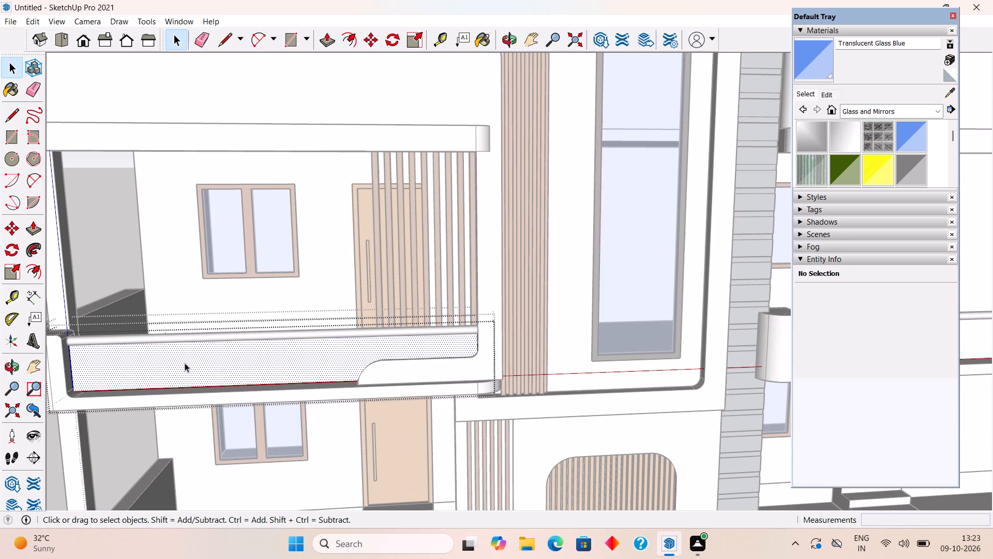
left_click(909, 134)
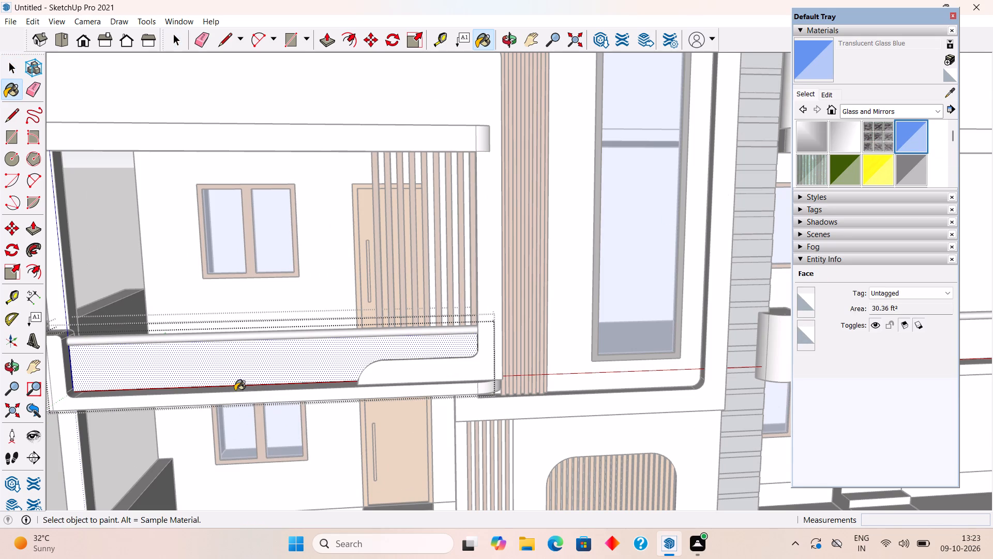
left_click(240, 372)
scroll(243, 370, "down", 9)
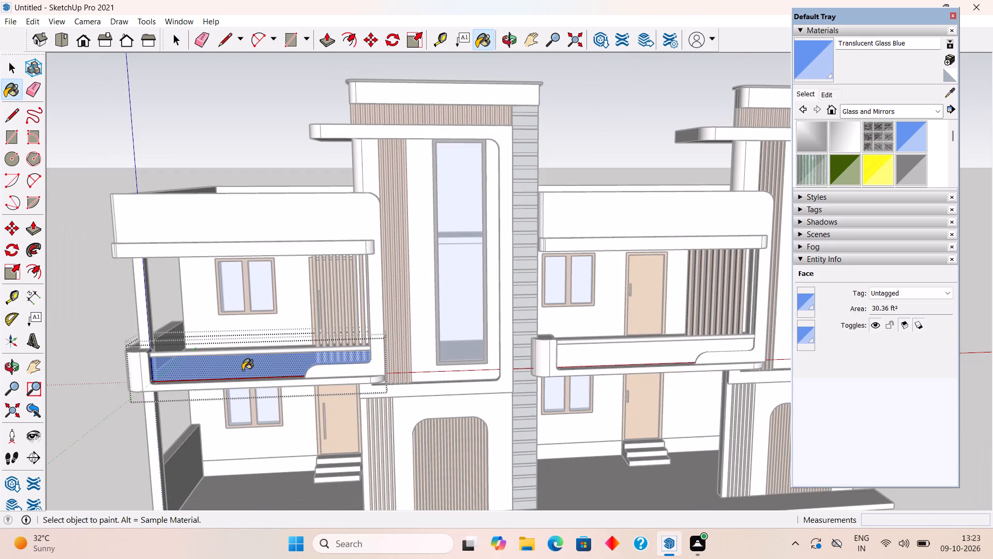
key("space")
left_click(116, 316)
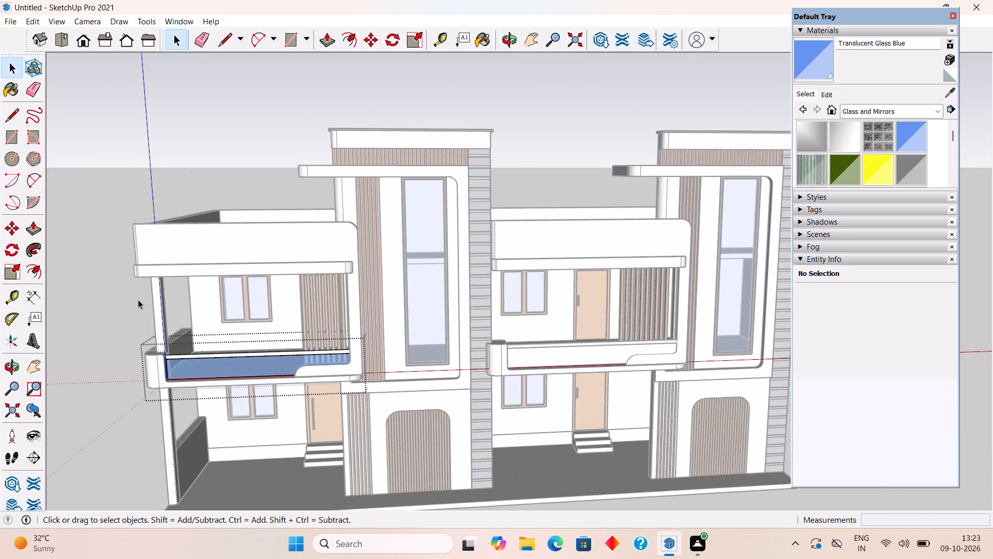
left_click(138, 300)
Inside the right-hand house's balcony group, paint the railing's front panel with Translucent Glass Blue and leave the group.
middle_click_drag(456, 343, 449, 290)
scroll(691, 367, "up", 3)
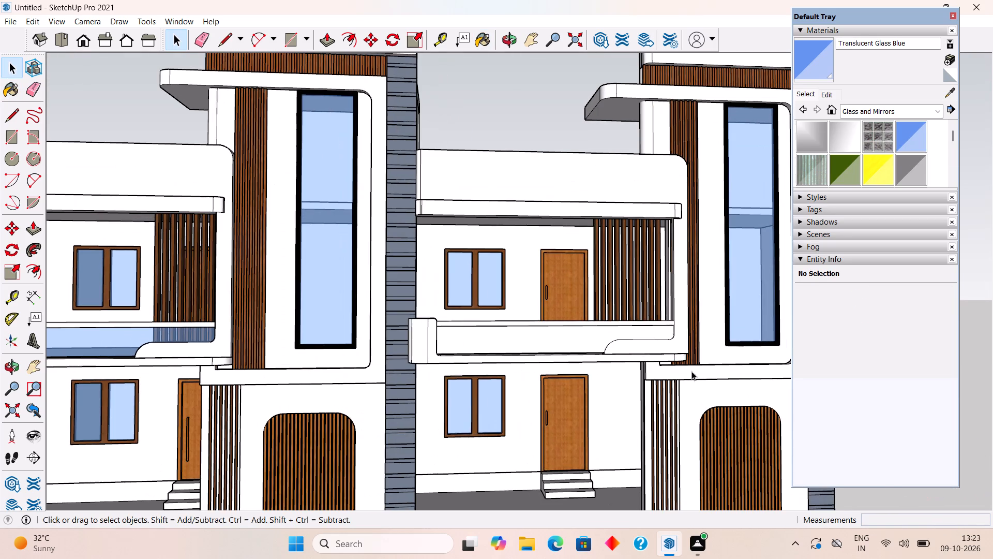
triple_click(556, 344)
double_click(556, 344)
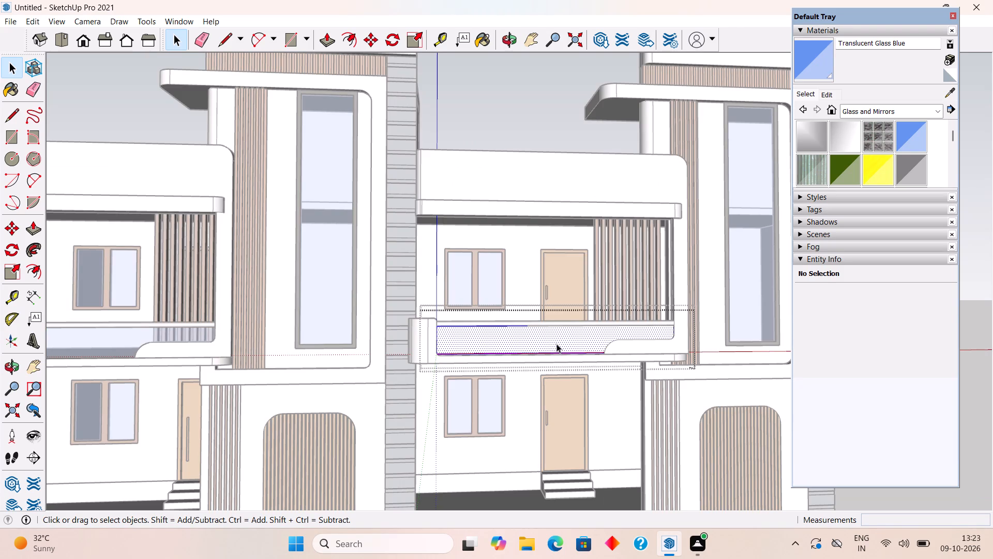
left_click(913, 137)
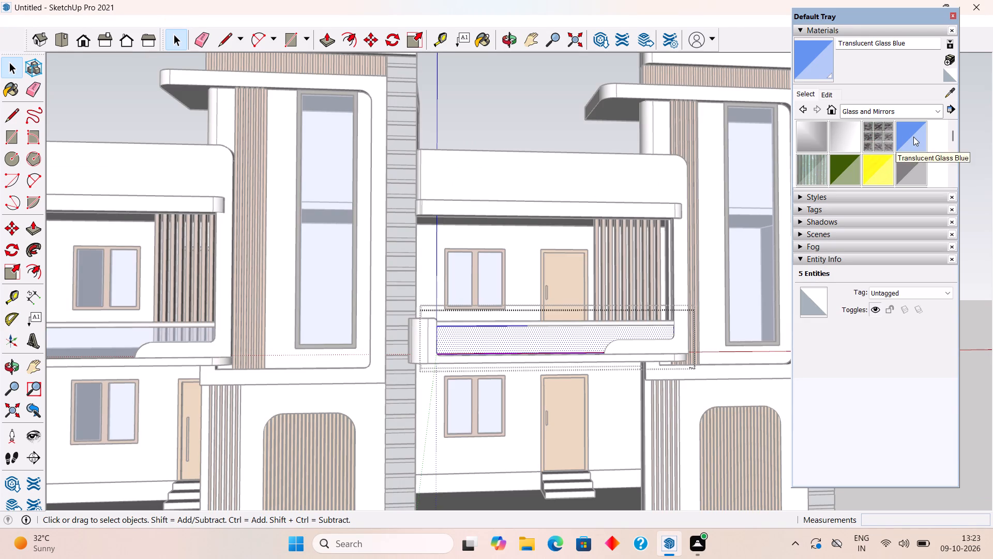
left_click(530, 343)
key("space")
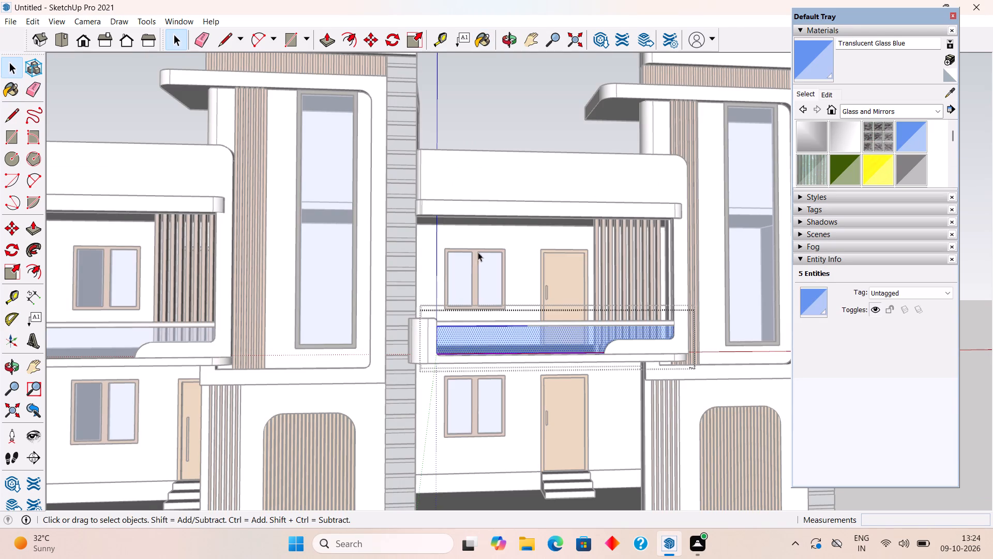
left_click(497, 131)
scroll(495, 201, "down", 10)
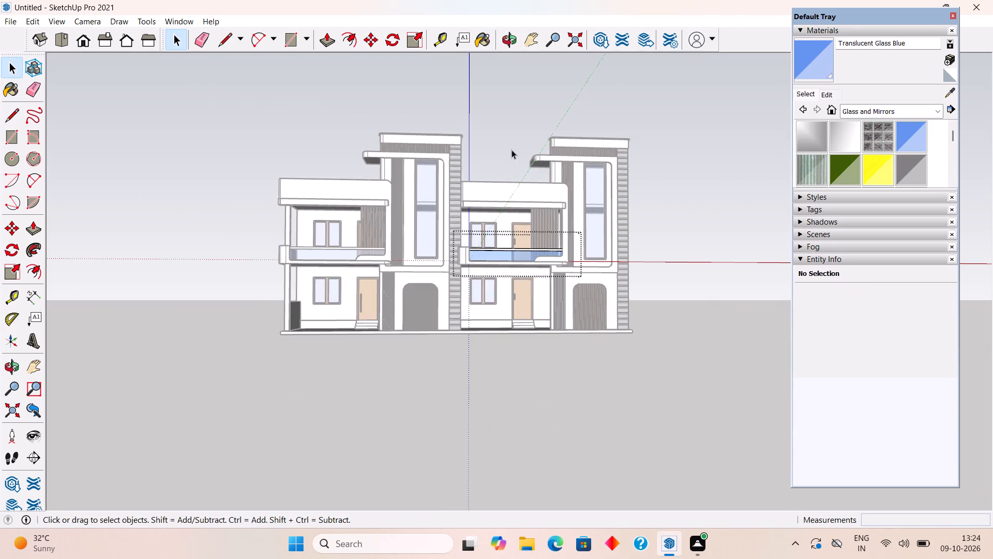
left_click(513, 138)
Examine the front elevation of both houses with their glass balcony railings.
middle_click_drag(489, 199, 473, 269)
scroll(259, 278, "up", 4)
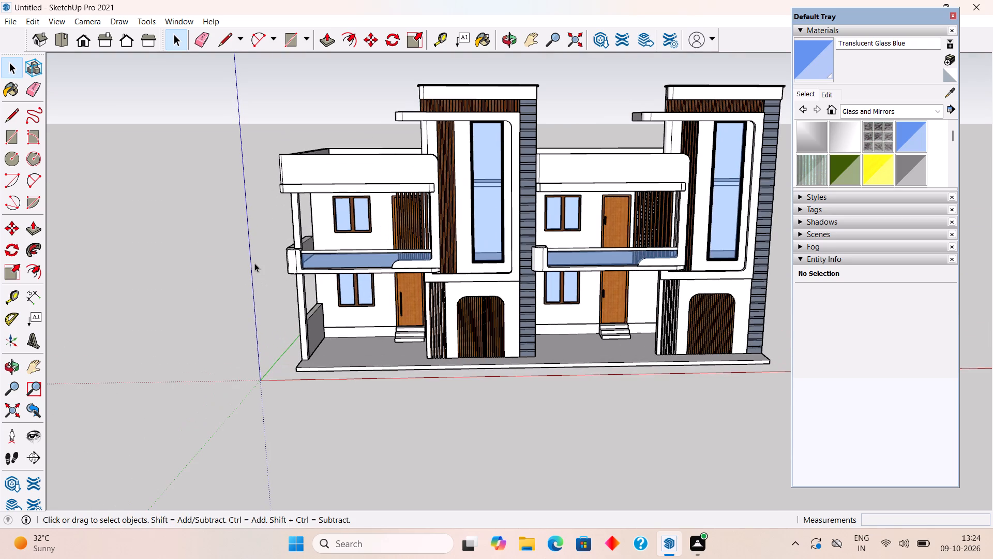
scroll(254, 262, "up", 2)
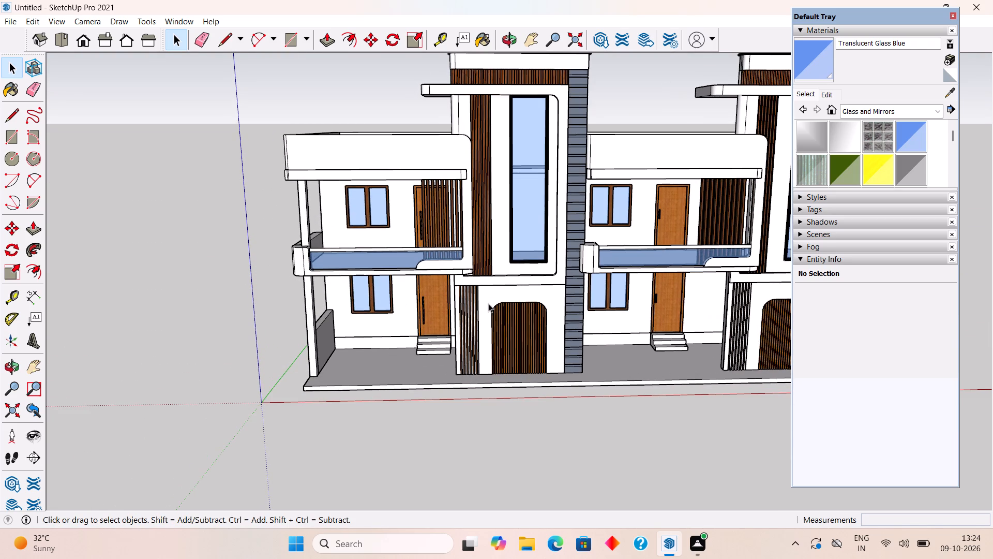
middle_click_drag(489, 303, 377, 367, "shift")
scroll(377, 367, "up", 1, "shift")
scroll(352, 342, "down", 1, "shift")
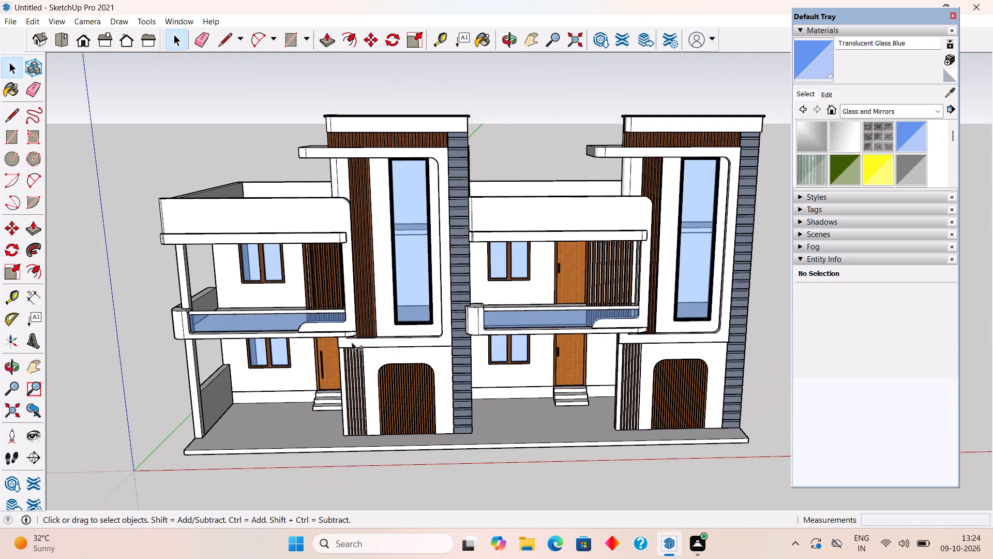
middle_click_drag(350, 328, 351, 285, "shift")
middle_click_drag(392, 393, 402, 350)
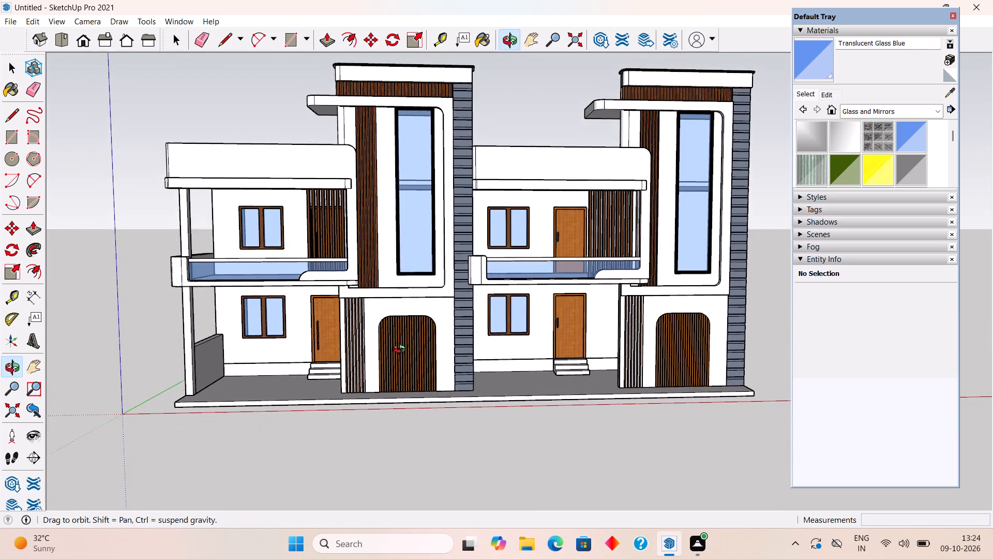
middle_click_drag(402, 350, 402, 346)
middle_click_drag(390, 289, 385, 306, "shift")
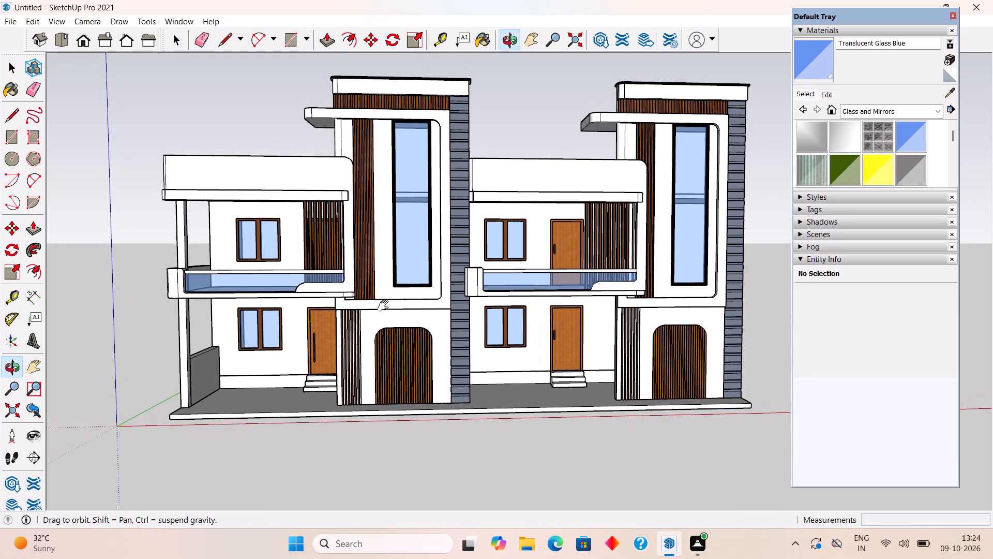
middle_click_drag(385, 306, 384, 306, "shift")
middle_click_drag(325, 308, 317, 297, "shift")
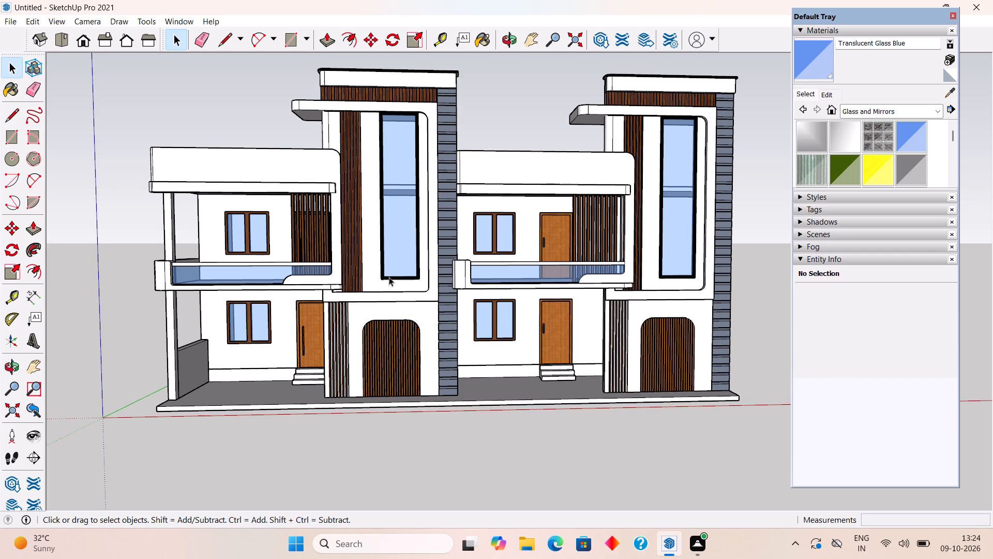
Hide the blue glass pane group in the left-hand house's tall tower window.
left_click(386, 244)
scroll(386, 244, "up", 5)
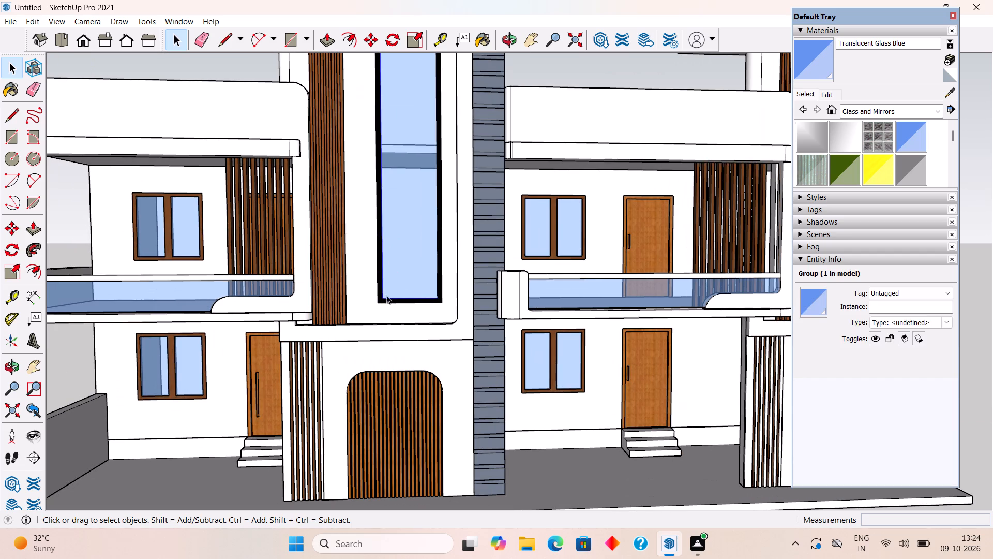
left_click(385, 296)
scroll(385, 296, "up", 9)
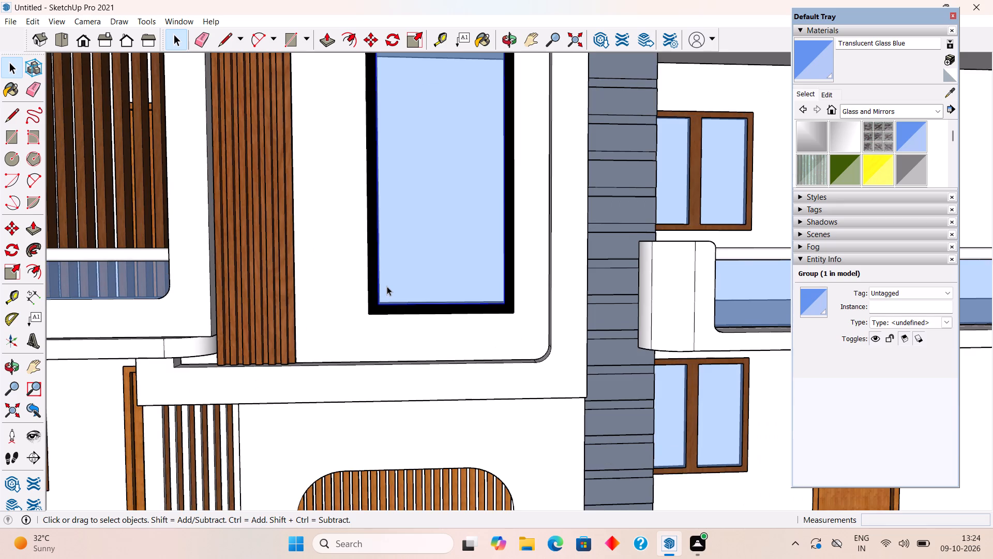
right_click(387, 286)
left_click(404, 319)
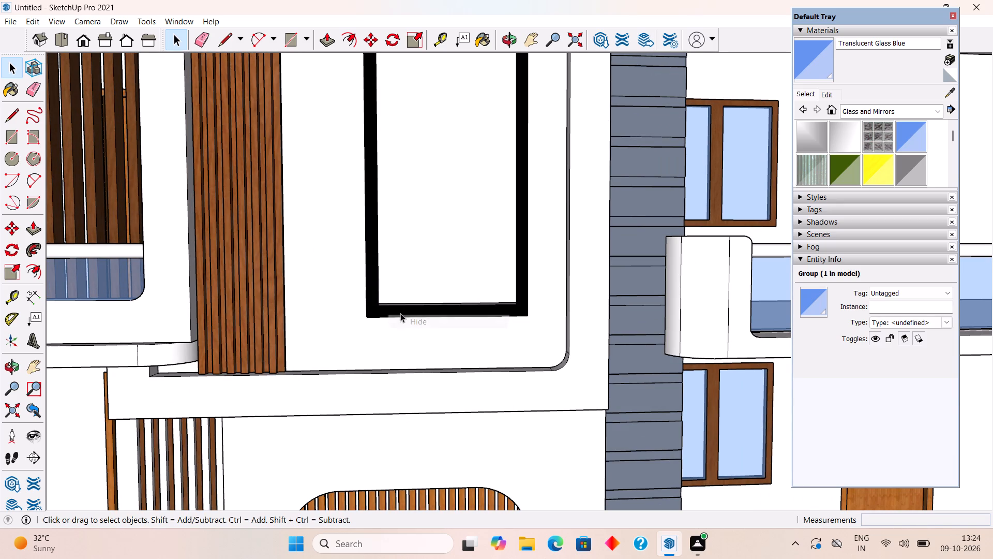
Draw a 4' by 17' 6" rectangle closing the inner side of the left-hand tower window opening, between diagonally opposite corners.
scroll(394, 290, "down", 5)
middle_click_drag(415, 246, 413, 369)
scroll(413, 369, "down", 3)
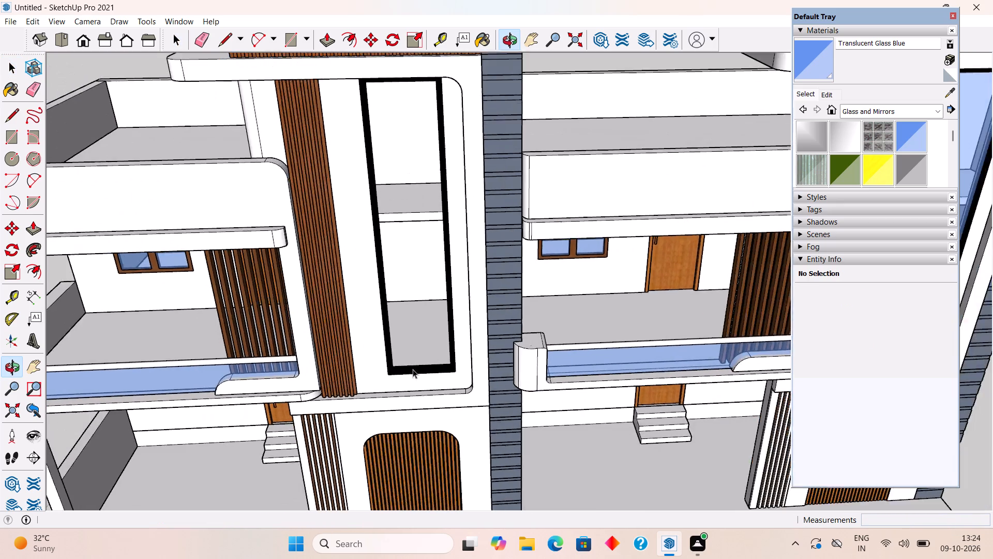
scroll(413, 369, "down", 1)
middle_click_drag(398, 227, 167, 313)
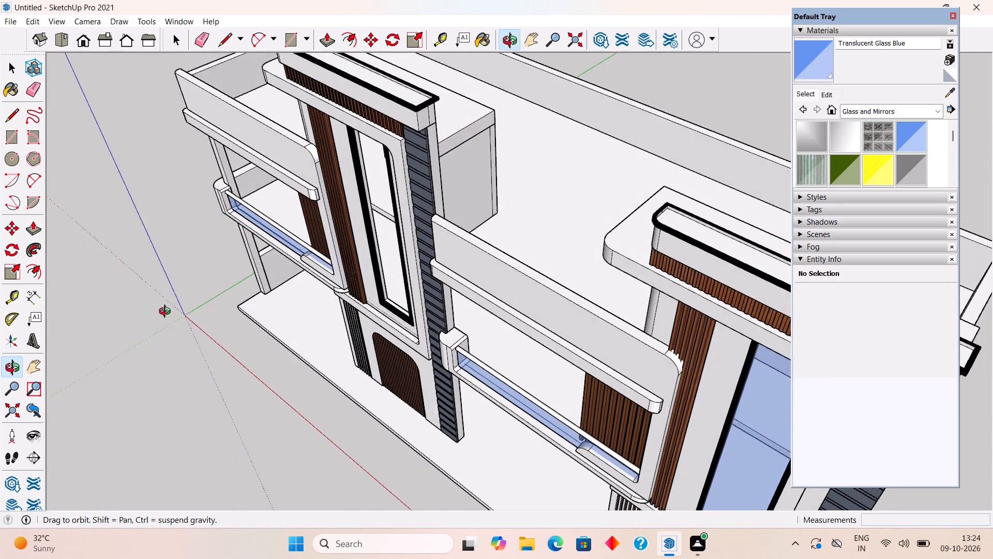
middle_click_drag(167, 313, 420, 256)
scroll(423, 254, "down", 3)
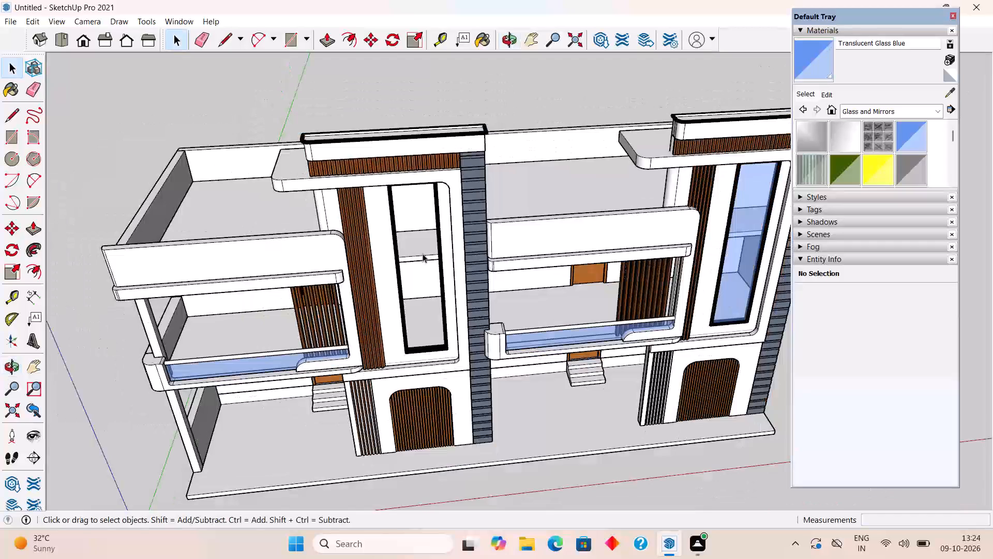
middle_click_drag(401, 168, 401, 96)
scroll(401, 168, "up", 5)
middle_click_drag(444, 162, 452, 124)
scroll(452, 124, "up", 1)
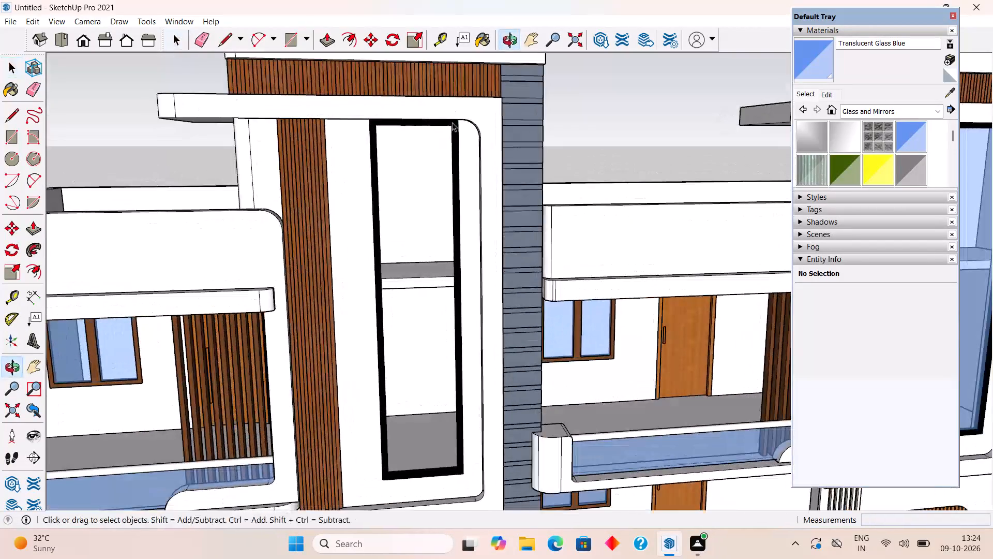
scroll(416, 117, "up", 11)
middle_click_drag(415, 120, 384, 57)
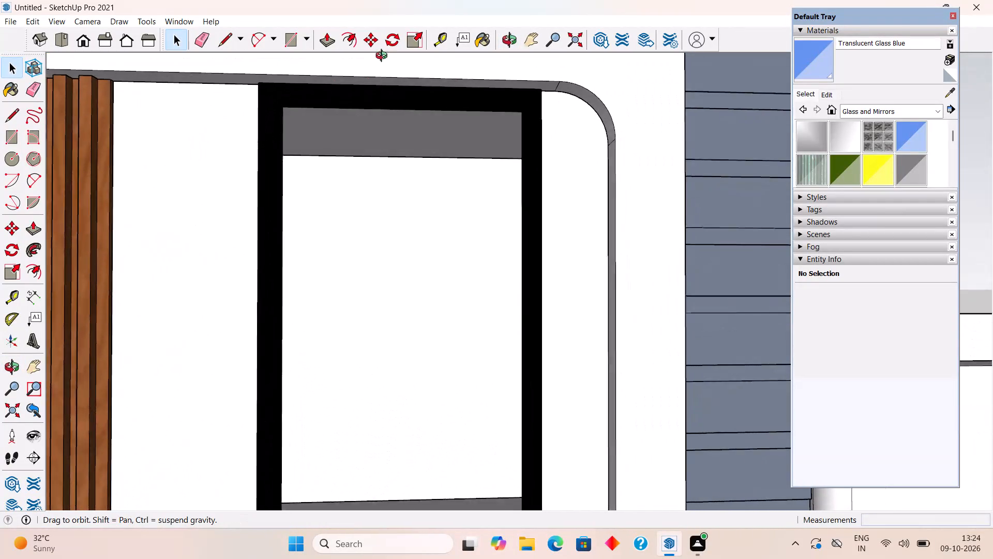
middle_click_drag(384, 57, 365, 37)
scroll(349, 83, "up", 4)
middle_click_drag(362, 98, 249, 67)
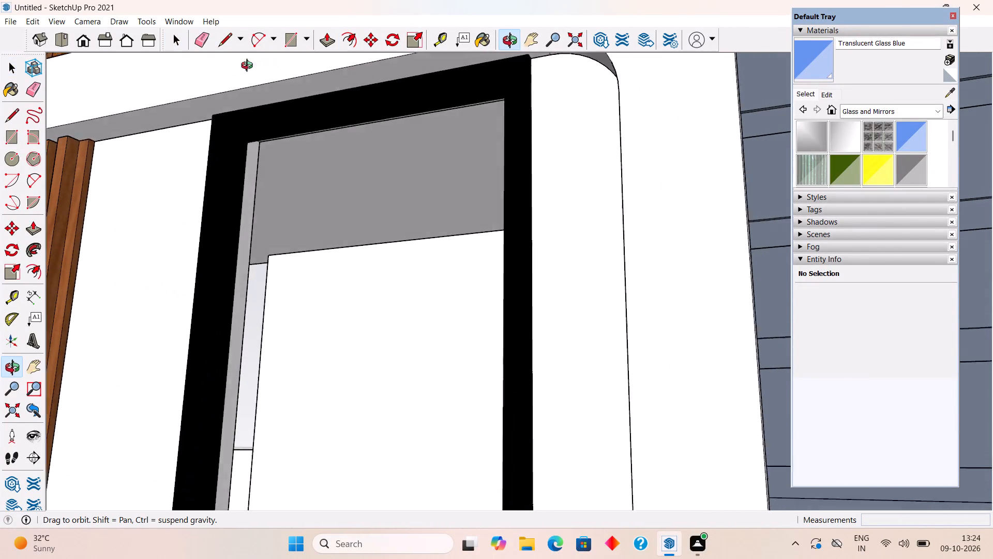
middle_click_drag(249, 67, 238, 72)
scroll(260, 141, "up", 1)
middle_click_drag(262, 125, 268, 57)
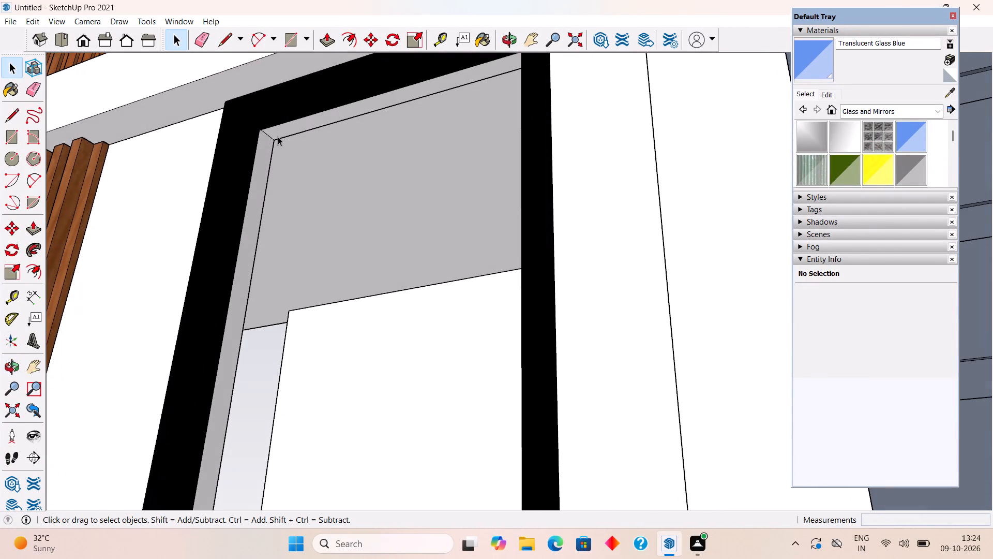
key("r")
left_click(275, 140)
scroll(373, 228, "down", 8)
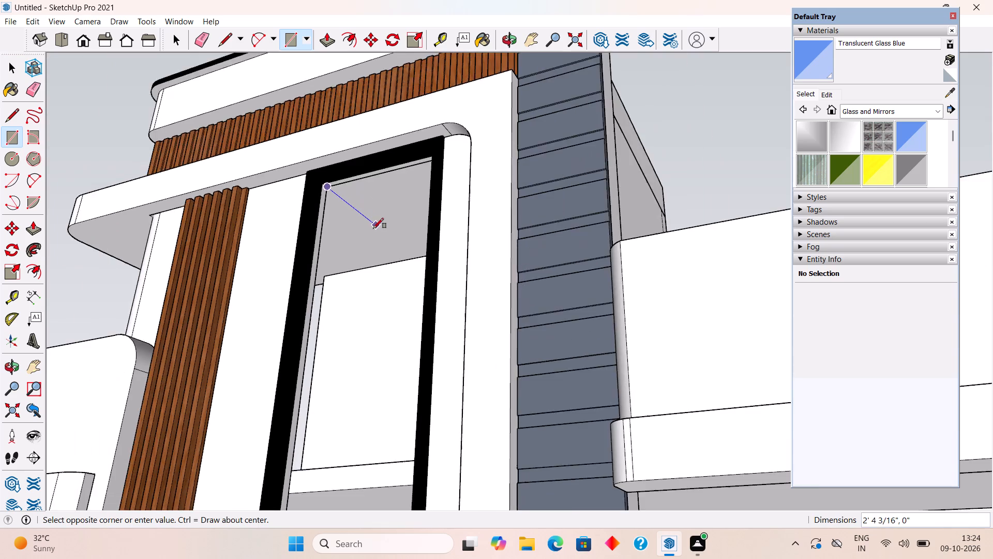
scroll(373, 228, "down", 6)
scroll(378, 317, "down", 8)
middle_click_drag(374, 394, 462, 558)
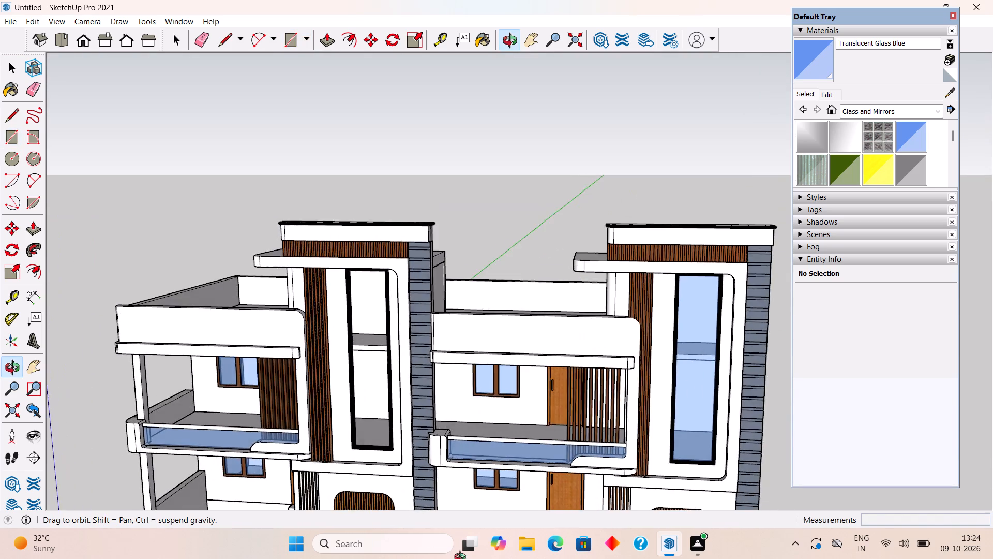
middle_click_drag(462, 558, 466, 558)
middle_click_drag(357, 376, 503, 474)
middle_click_drag(419, 467, 561, 412)
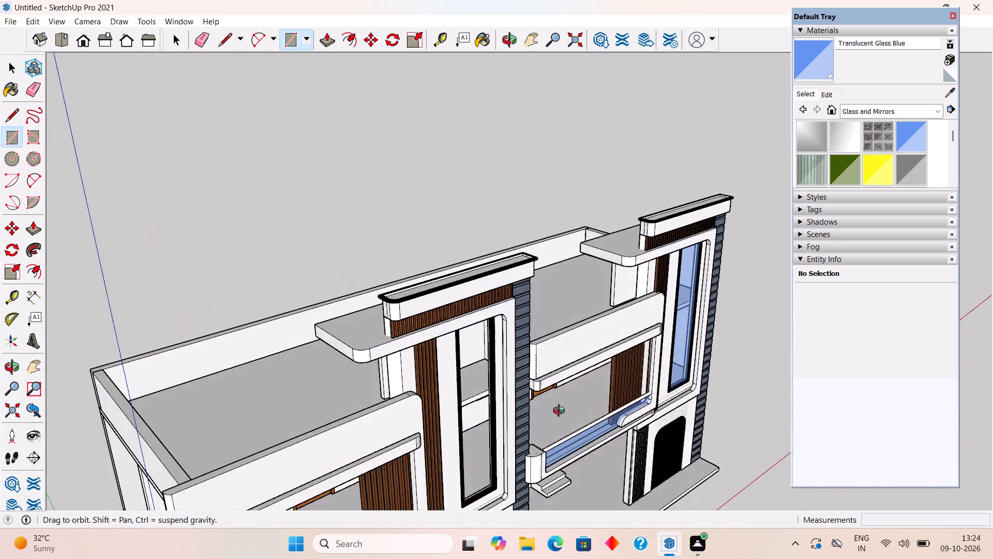
middle_click_drag(561, 412, 640, 356)
middle_click_drag(484, 479, 646, 432)
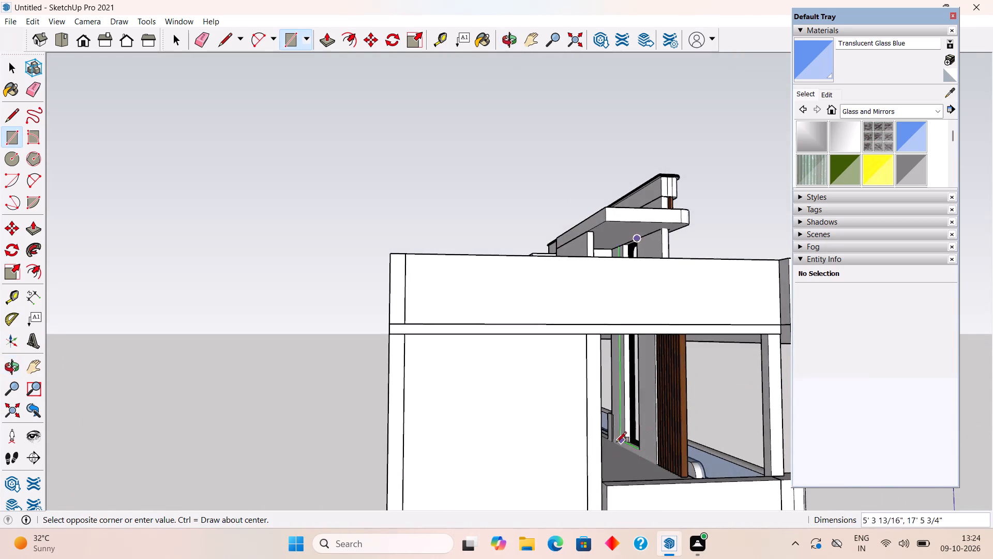
scroll(616, 442, "up", 15)
left_click(645, 447)
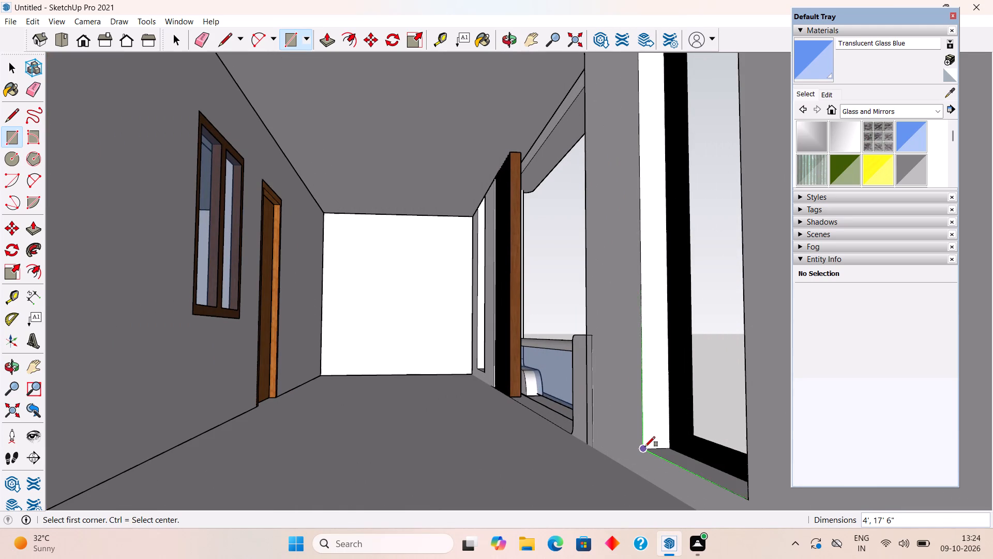
key("space")
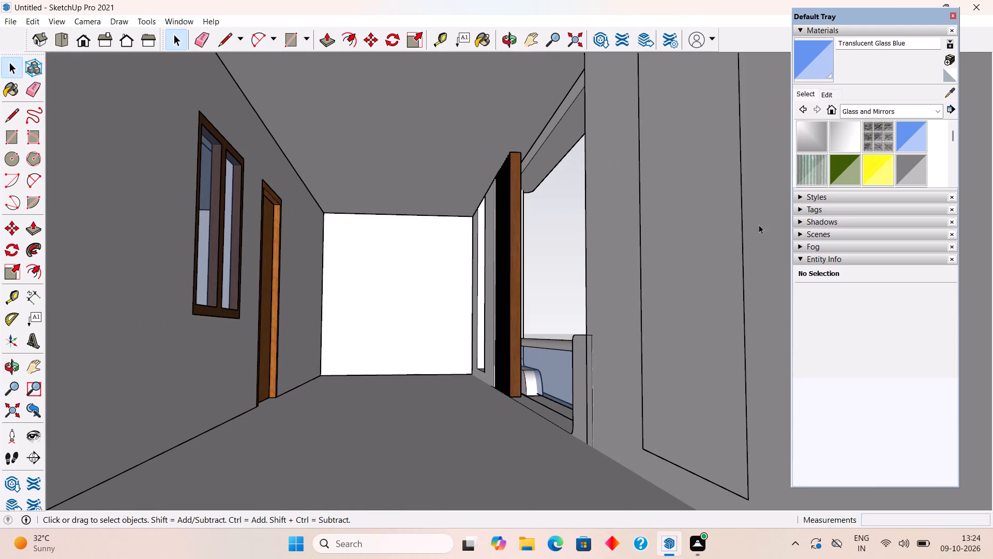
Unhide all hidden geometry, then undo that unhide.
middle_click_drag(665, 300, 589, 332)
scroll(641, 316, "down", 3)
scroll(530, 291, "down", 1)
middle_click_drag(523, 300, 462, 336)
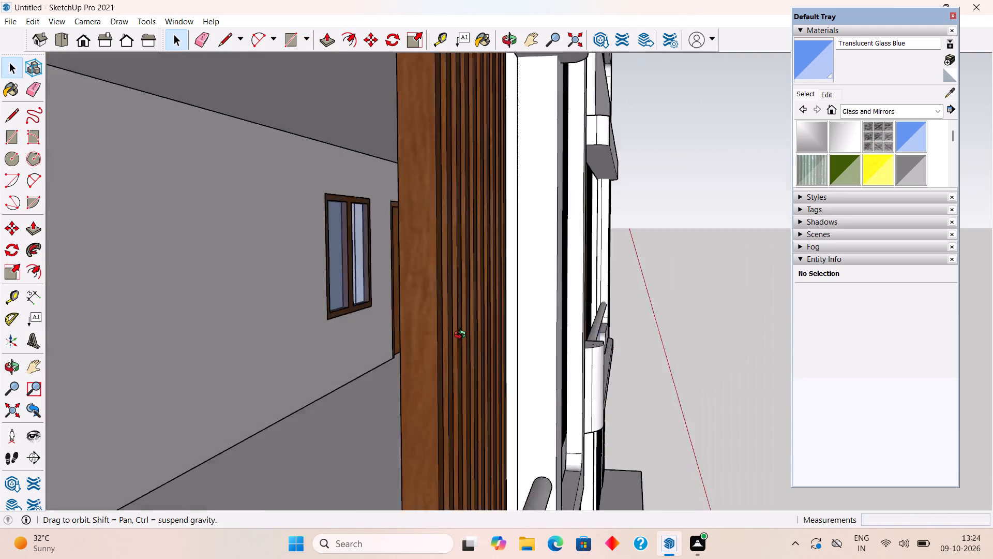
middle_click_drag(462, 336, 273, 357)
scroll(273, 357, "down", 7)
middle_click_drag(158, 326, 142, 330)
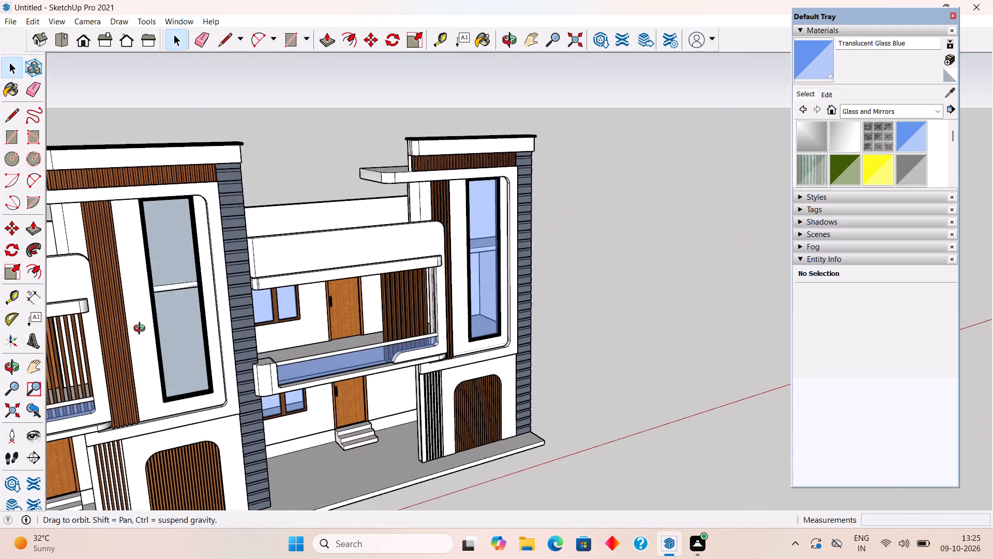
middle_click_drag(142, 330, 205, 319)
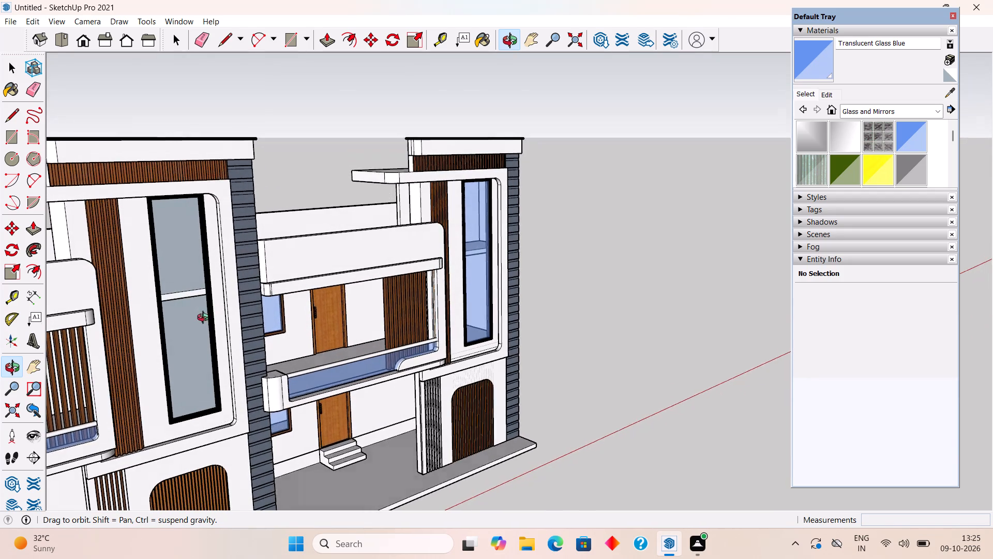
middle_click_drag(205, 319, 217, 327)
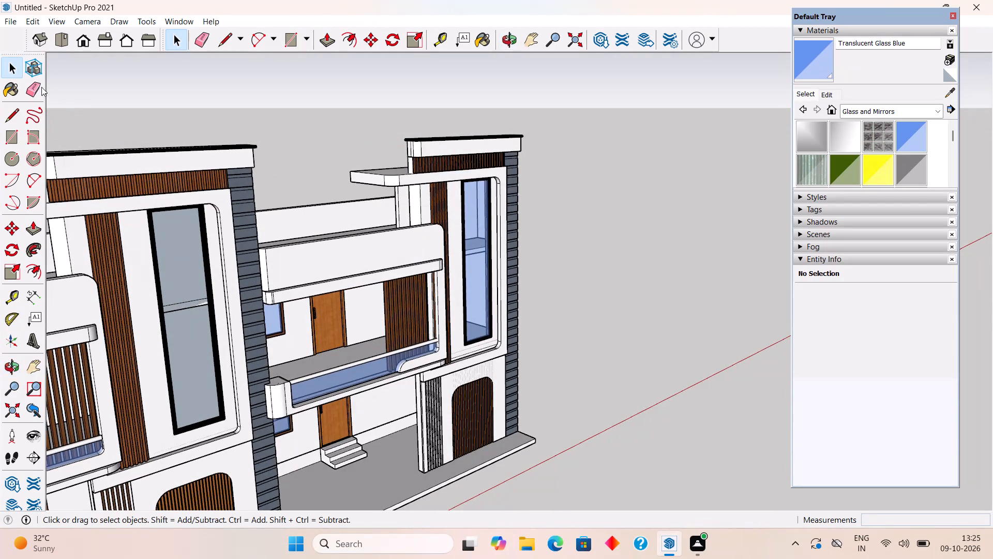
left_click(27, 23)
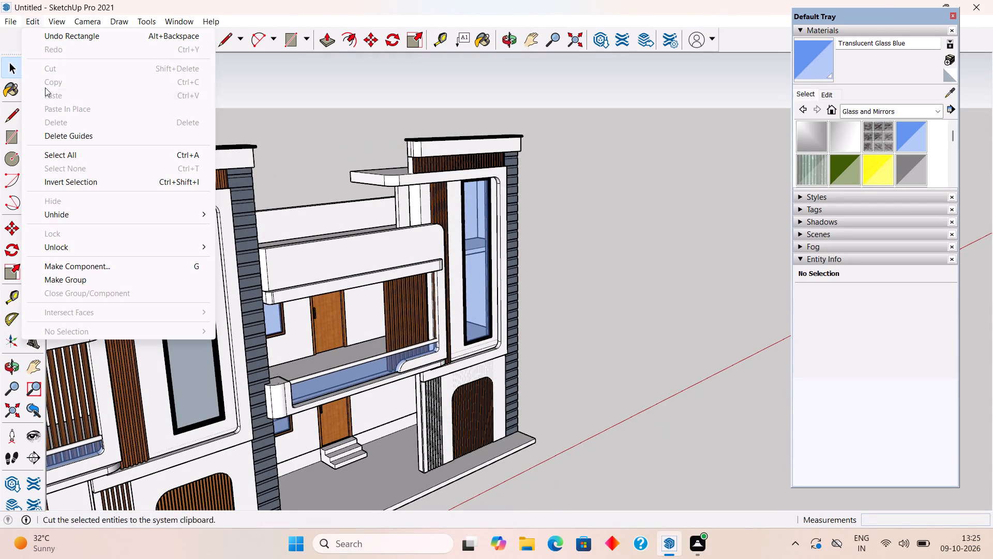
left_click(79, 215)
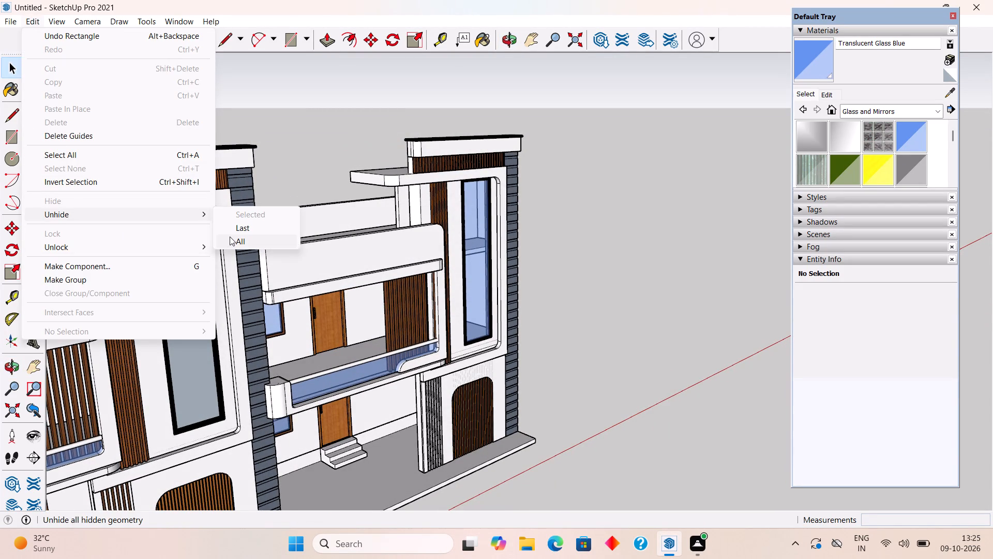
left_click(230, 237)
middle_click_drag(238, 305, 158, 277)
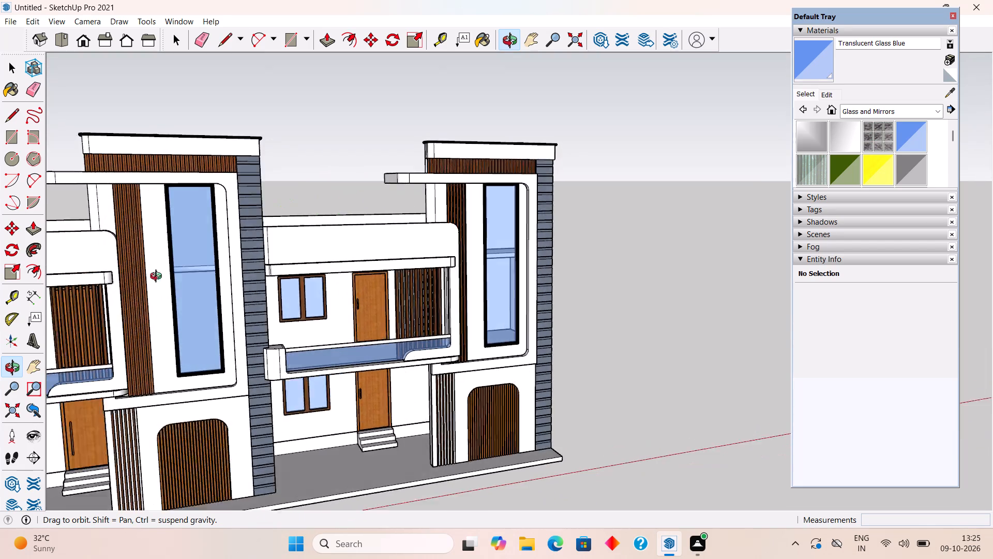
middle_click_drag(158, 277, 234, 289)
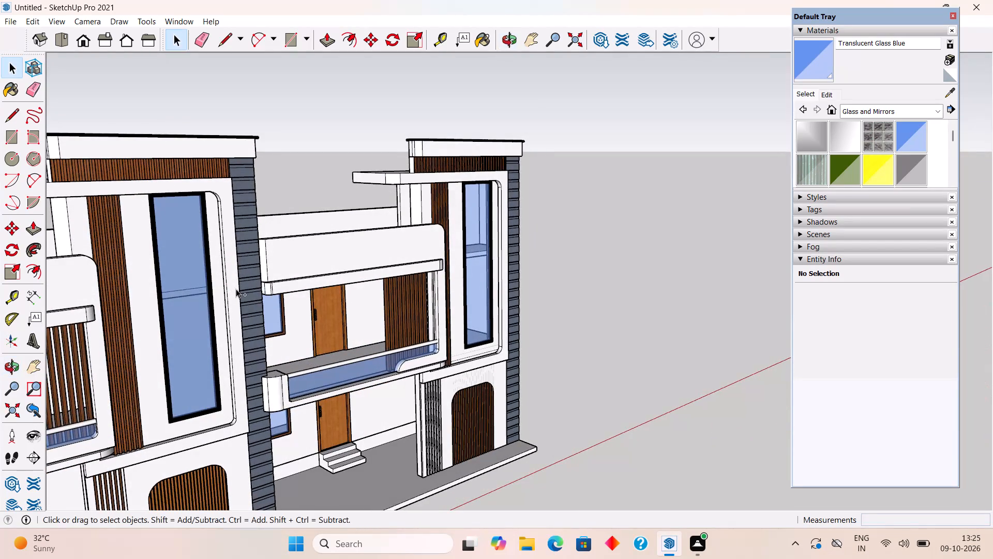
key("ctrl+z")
Push/Pull the new face in the left-hand tower window by 0.1", then Push/Pull it again by 0.6".
middle_click_drag(209, 303, 224, 289)
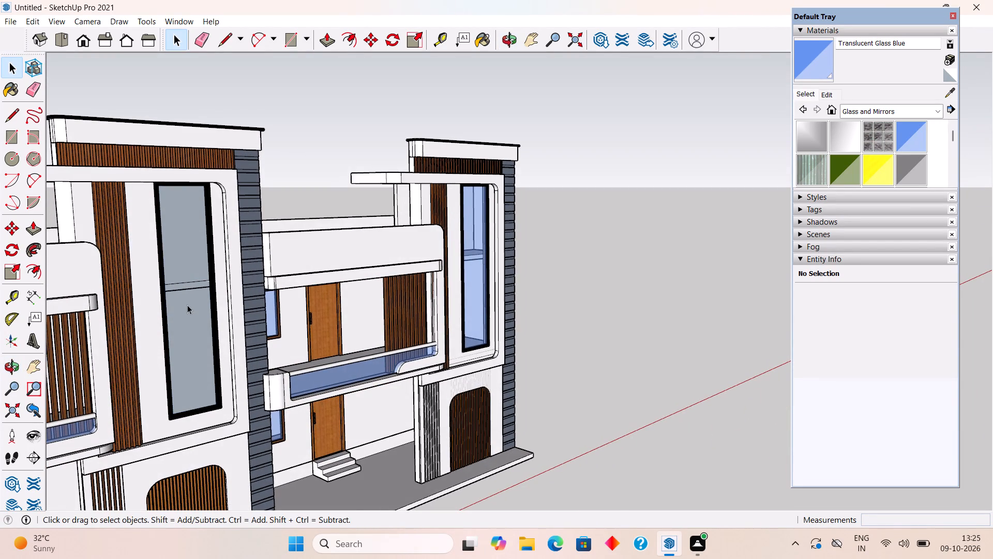
left_click(187, 305)
scroll(187, 305, "up", 5)
key("p")
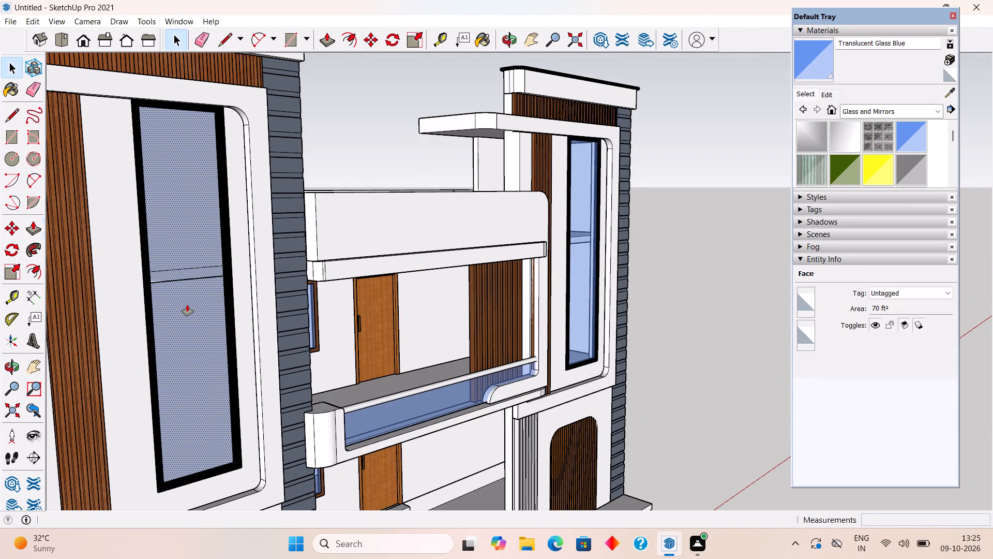
left_click(187, 305)
type(".1\"")
key("Return")
scroll(198, 314, "up", 3)
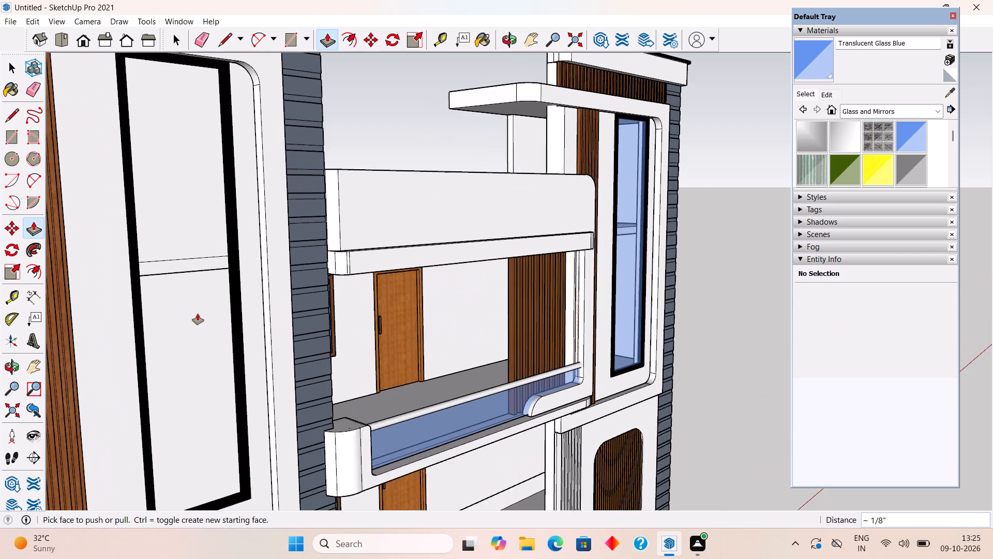
left_click(187, 304)
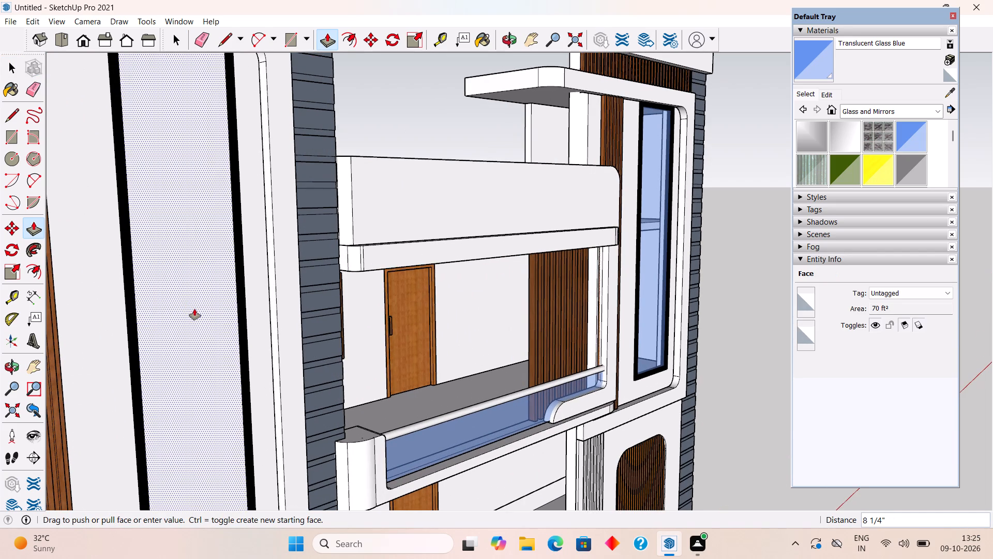
key("period")
type("6\"")
key("Return")
key("space")
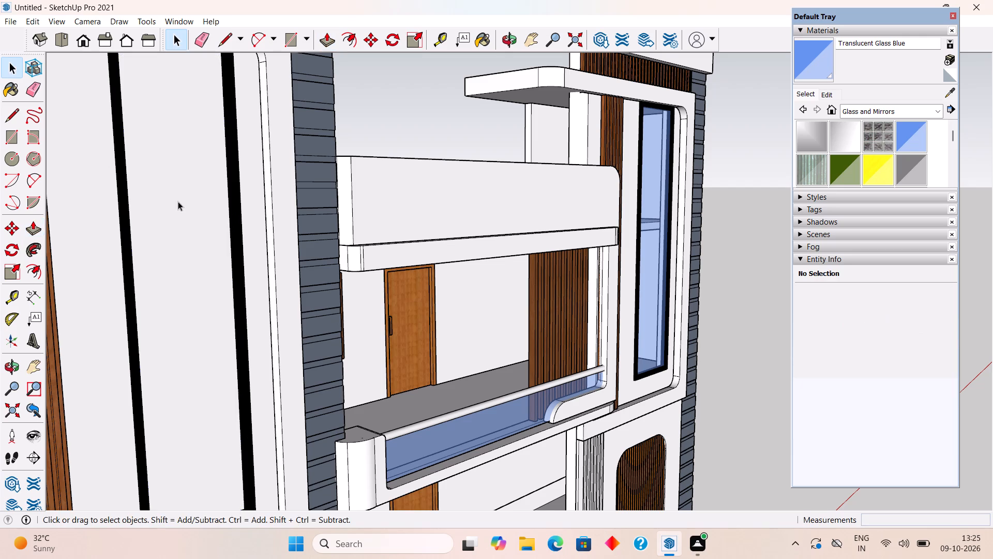
Unhide all hidden geometry to bring back the left-hand tower window's glass pane.
scroll(180, 200, "down", 15)
middle_click_drag(174, 274, 36, 300)
scroll(36, 300, "down", 3)
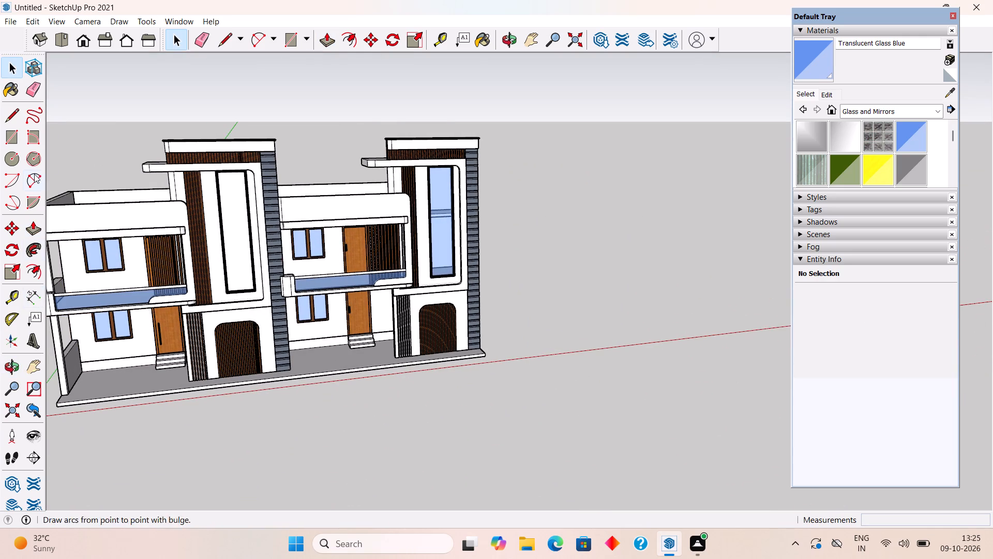
left_click(26, 20)
left_click(88, 216)
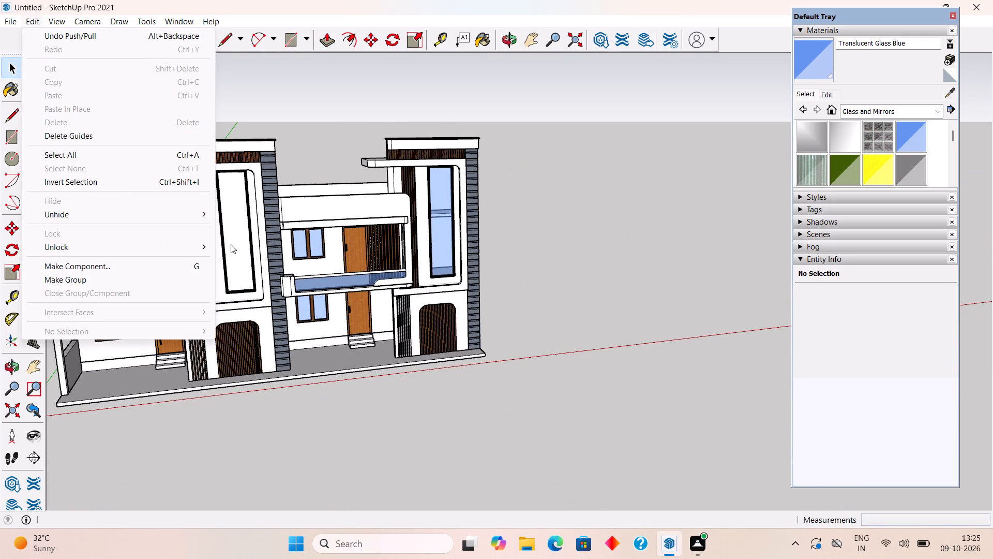
left_click(203, 217)
left_click(236, 243)
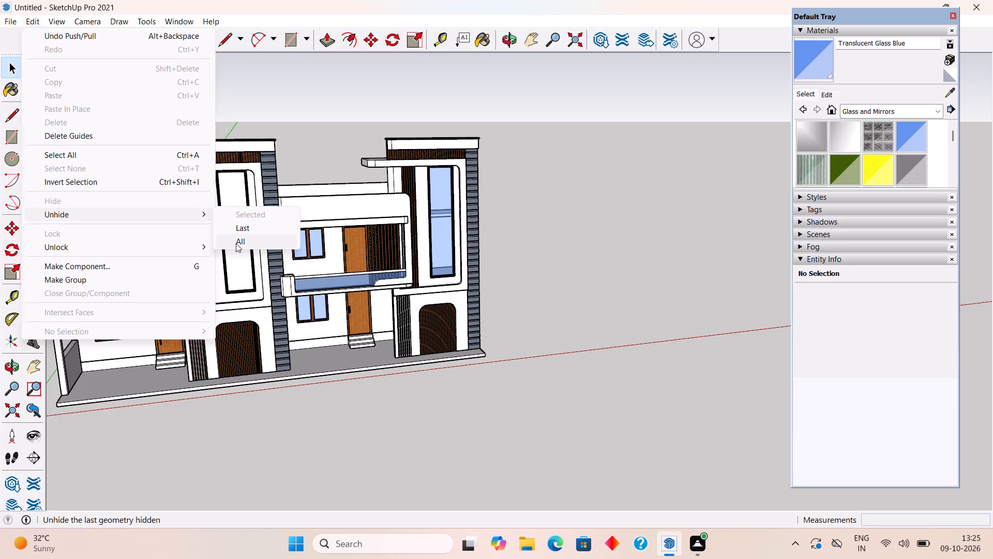
Hide the blue glass pane of the right-hand tower window.
middle_click_drag(230, 150, 294, 136)
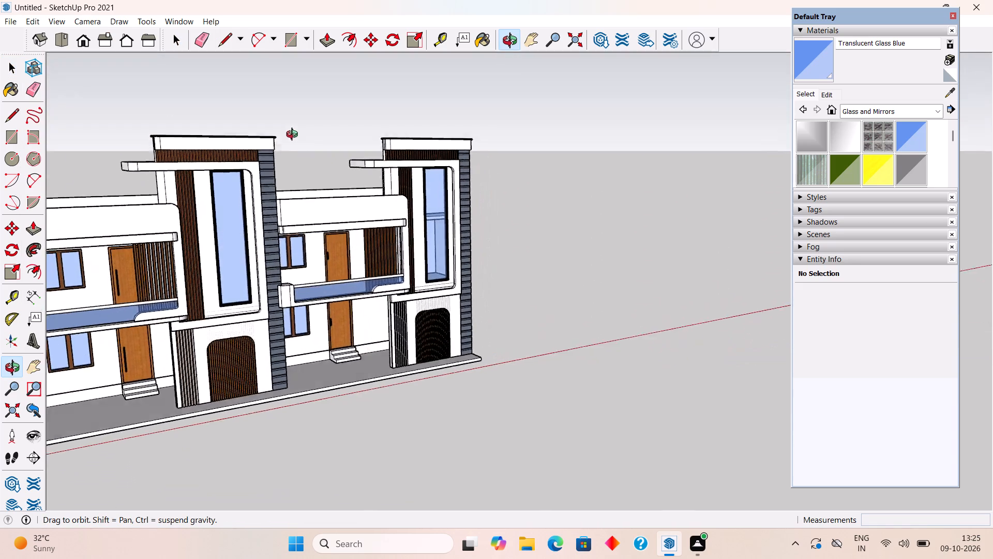
middle_click_drag(294, 136, 202, 192)
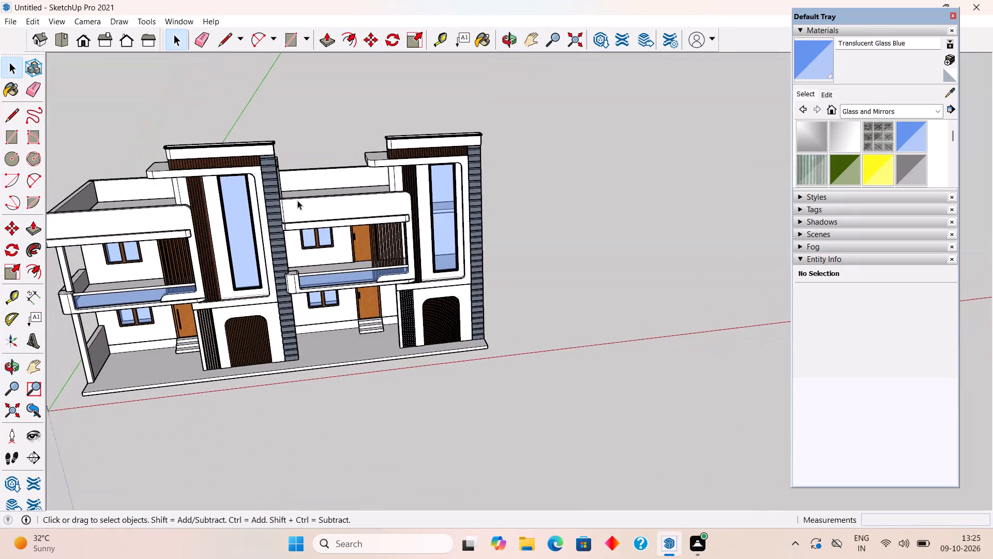
middle_click_drag(525, 228, 403, 216)
scroll(446, 215, "up", 5)
left_click(466, 208)
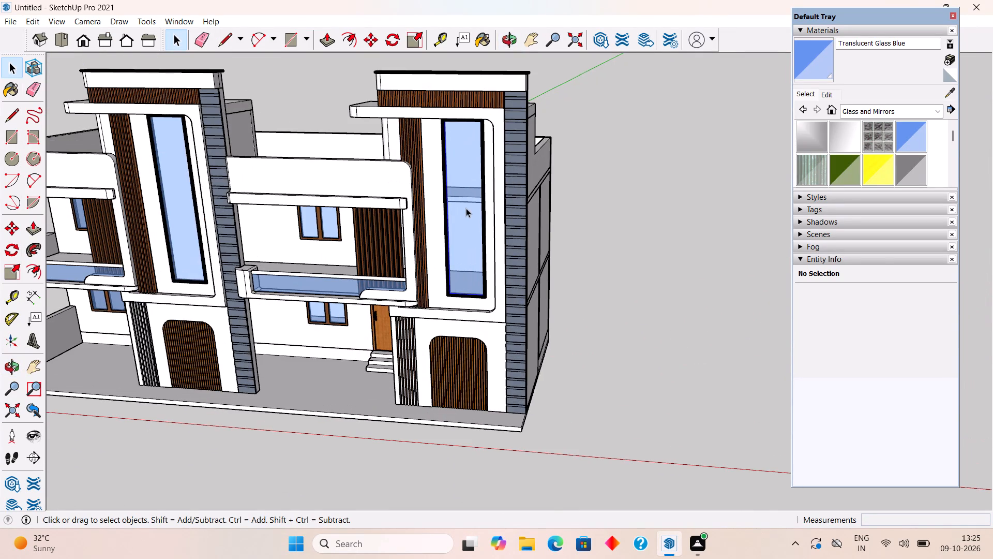
scroll(466, 208, "up", 8)
right_click(471, 208)
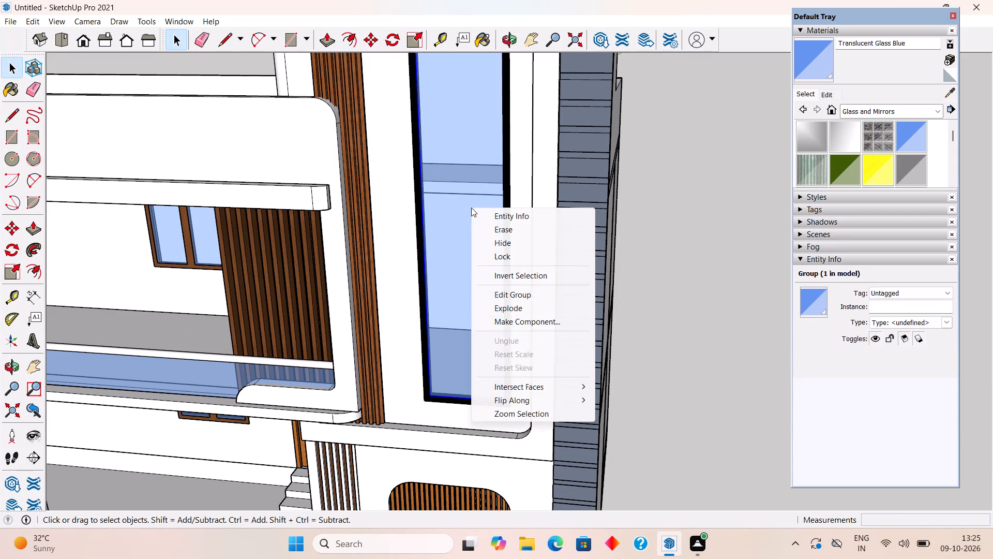
left_click(510, 245)
Draw a rectangle of about 70 sq ft closing the inner side of the right-hand tower window opening, between diagonally opposite corners.
middle_click_drag(481, 248, 524, 346)
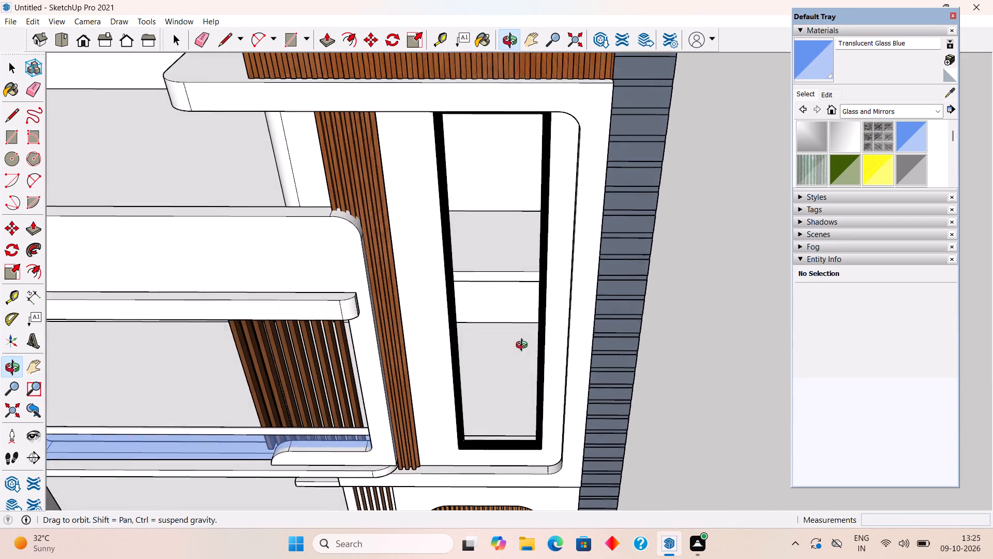
middle_click_drag(524, 346, 549, 390)
middle_click_drag(478, 196, 407, 108)
scroll(432, 97, "up", 5)
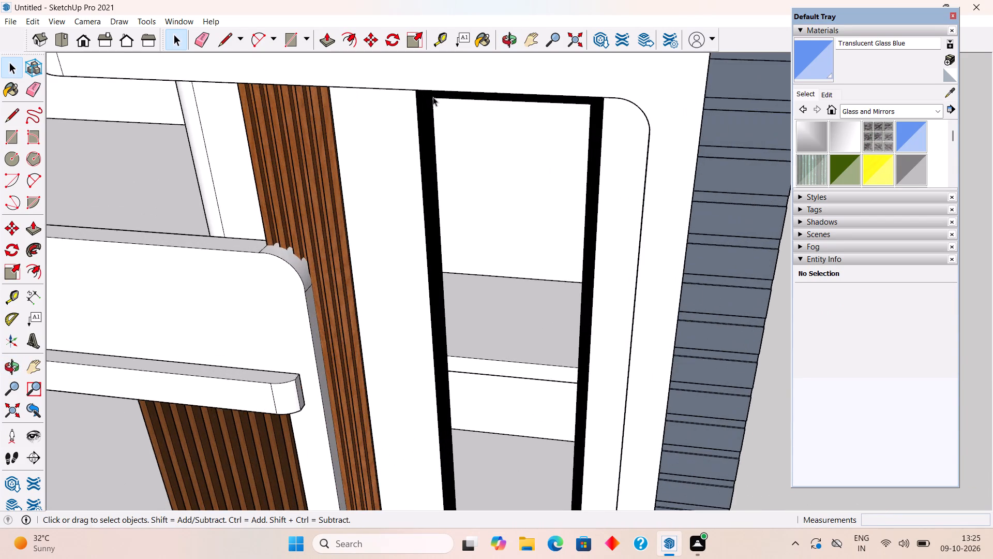
middle_click_drag(480, 109, 469, 125)
scroll(469, 125, "down", 3)
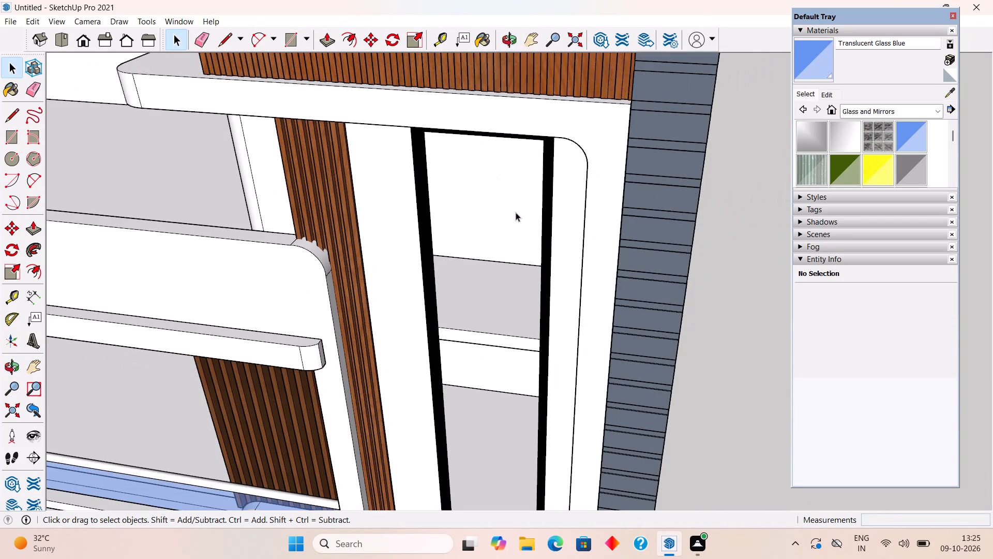
middle_click_drag(520, 209, 536, 190)
scroll(536, 189, "down", 7)
middle_click_drag(539, 150, 515, 51)
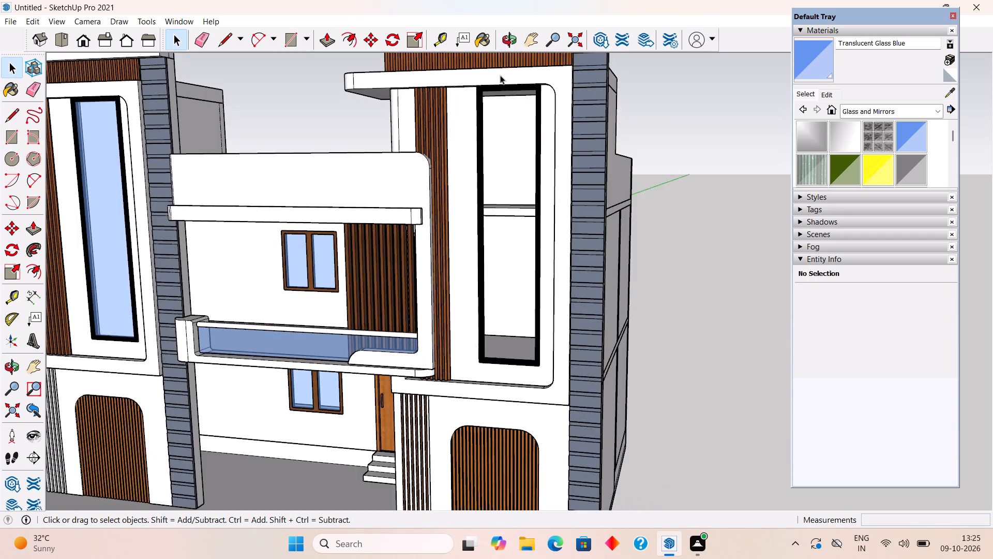
scroll(500, 75, "up", 12)
middle_click_drag(443, 93, 344, 68)
scroll(344, 68, "up", 1)
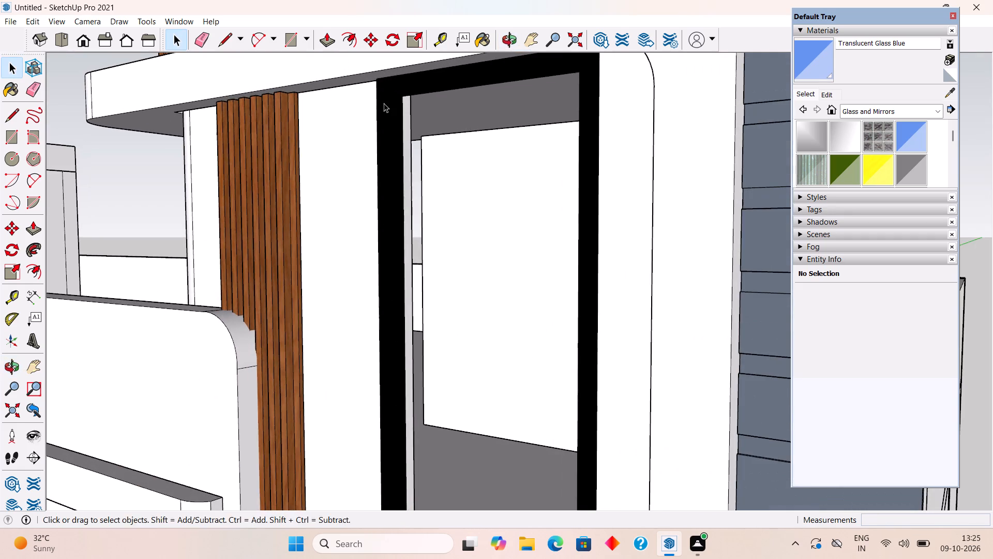
middle_click_drag(384, 95, 341, 29)
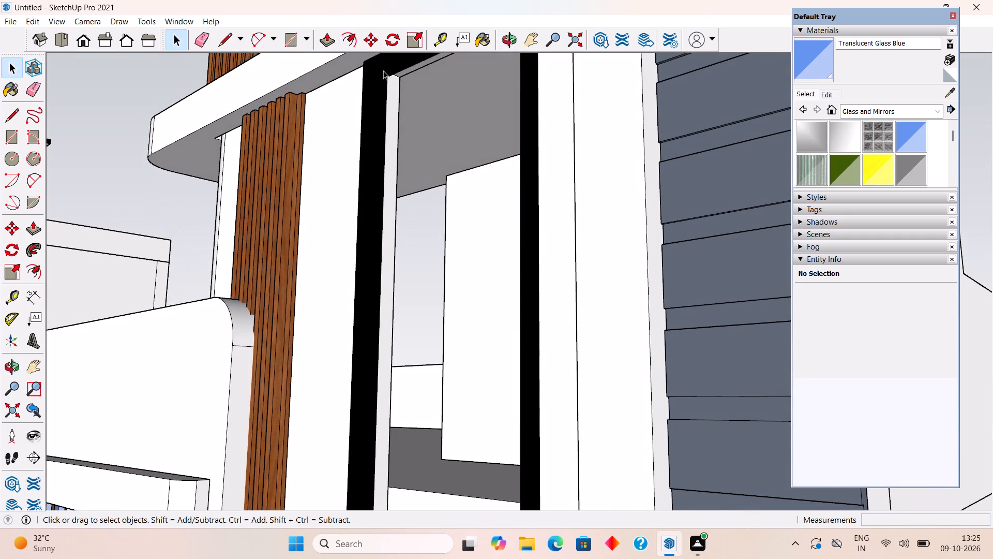
scroll(383, 70, "up", 1)
key("r")
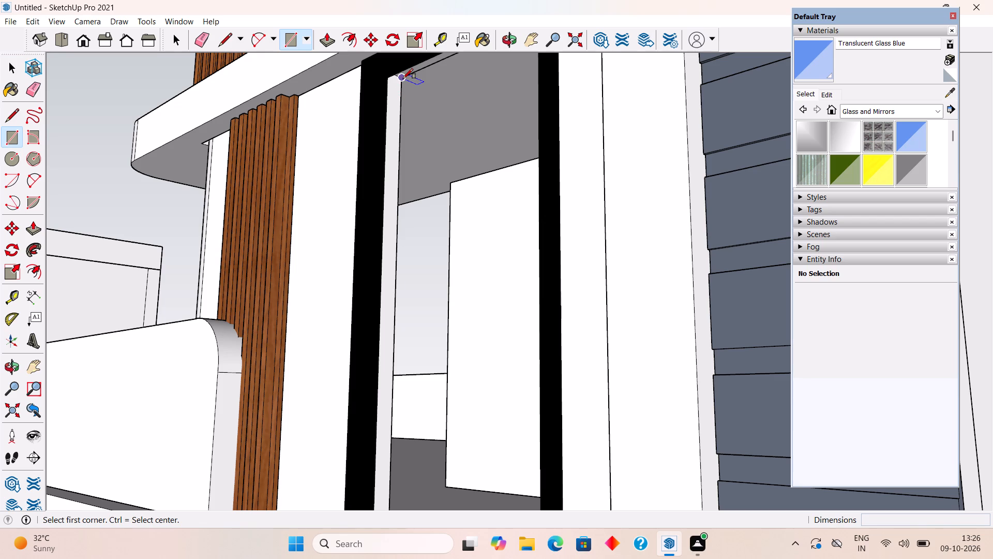
left_click(403, 79)
scroll(423, 146, "down", 11)
middle_click_drag(425, 280, 424, 294)
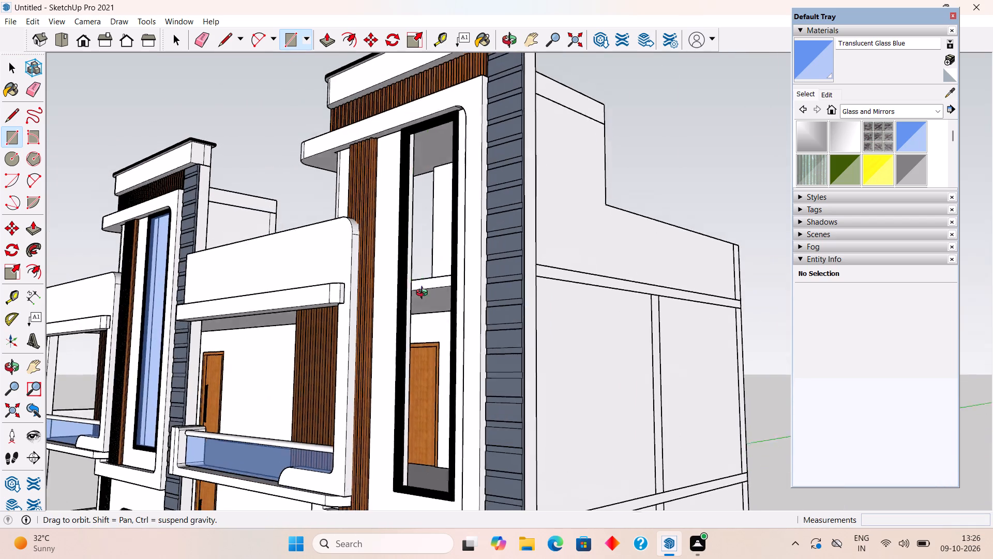
middle_click_drag(424, 294, 526, 191)
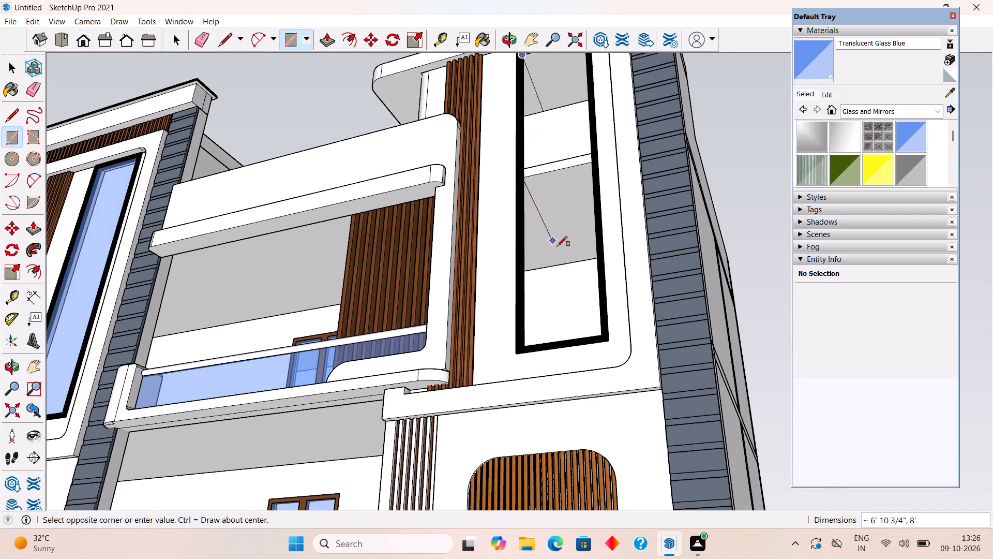
middle_click_drag(559, 248, 778, 431)
scroll(658, 431, "up", 9)
scroll(721, 463, "up", 6)
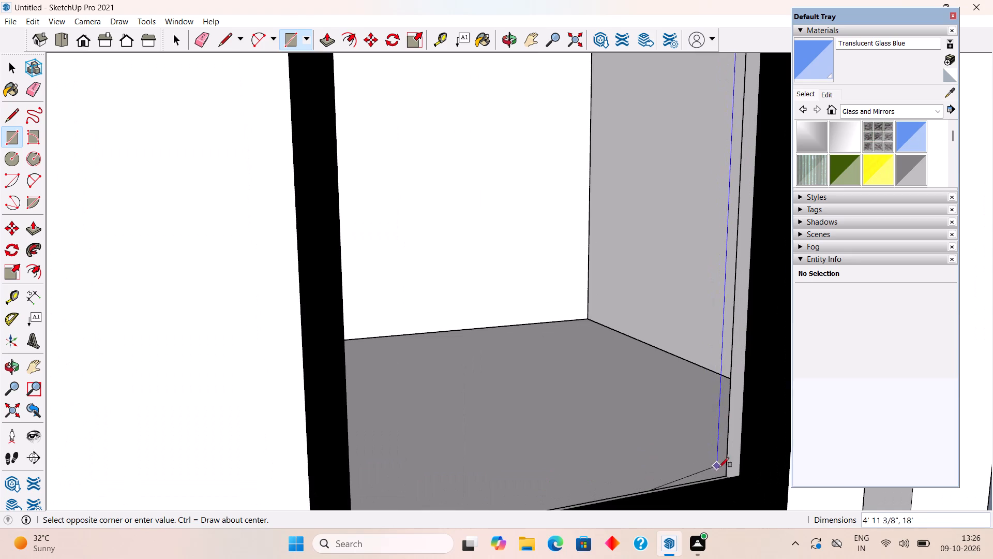
scroll(724, 469, "up", 3)
left_click(724, 469)
key("space")
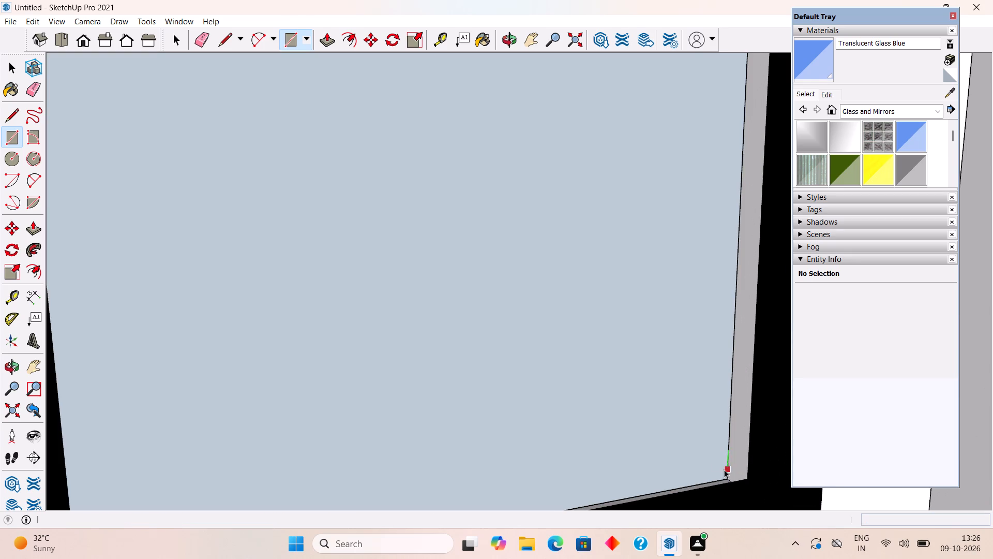
Push/Pull the new face in the right-hand tower window by 0.6".
left_click(658, 428)
key("p")
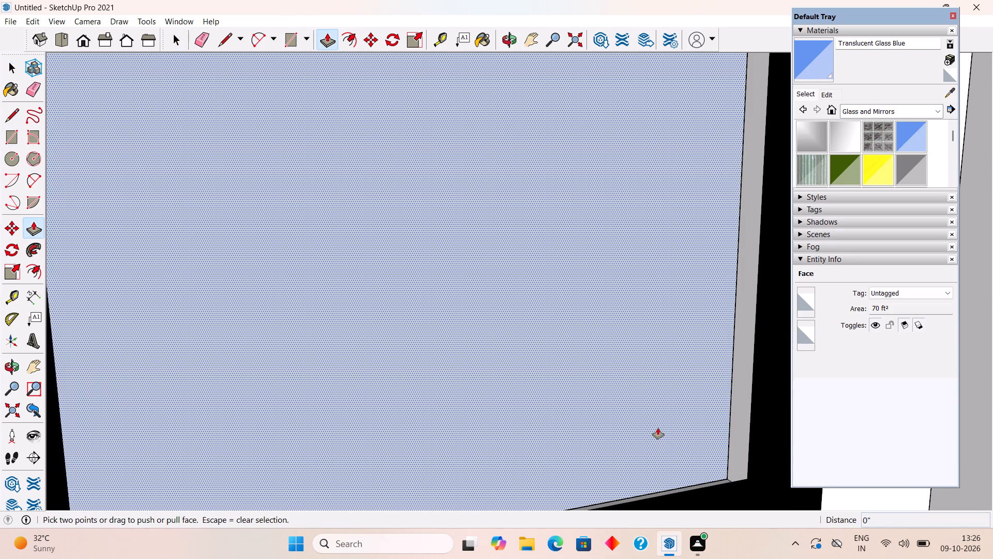
left_click(658, 428)
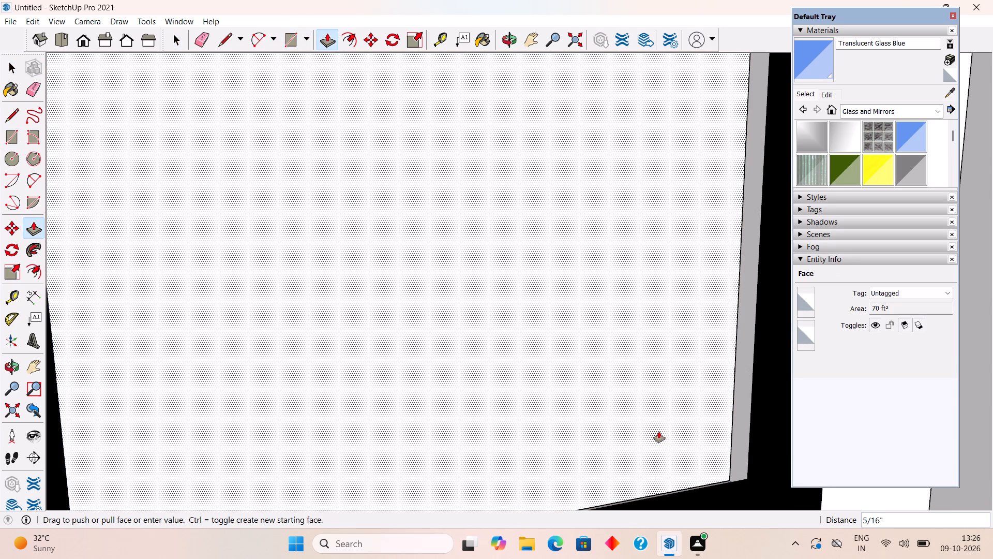
type(".6\"")
key("Return")
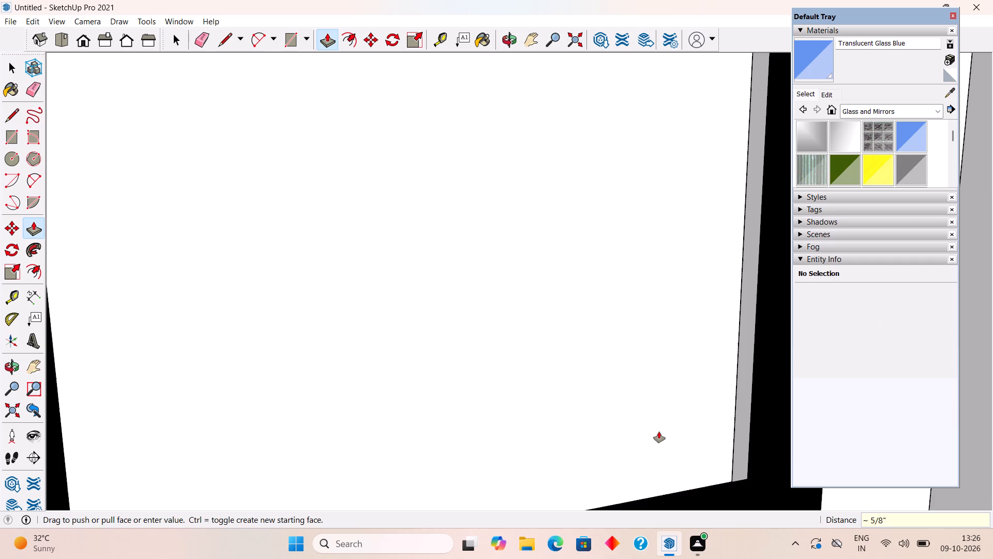
key("space")
Unhide all hidden geometry to bring back the right-hand tower window's glass pane.
scroll(659, 432, "down", 20)
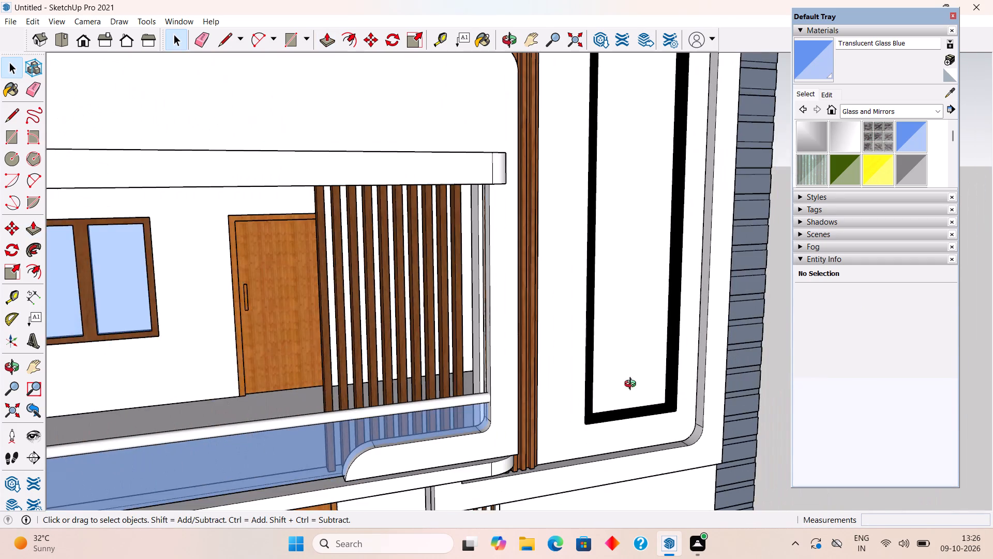
middle_click_drag(639, 381, 493, 390)
scroll(494, 391, "down", 14)
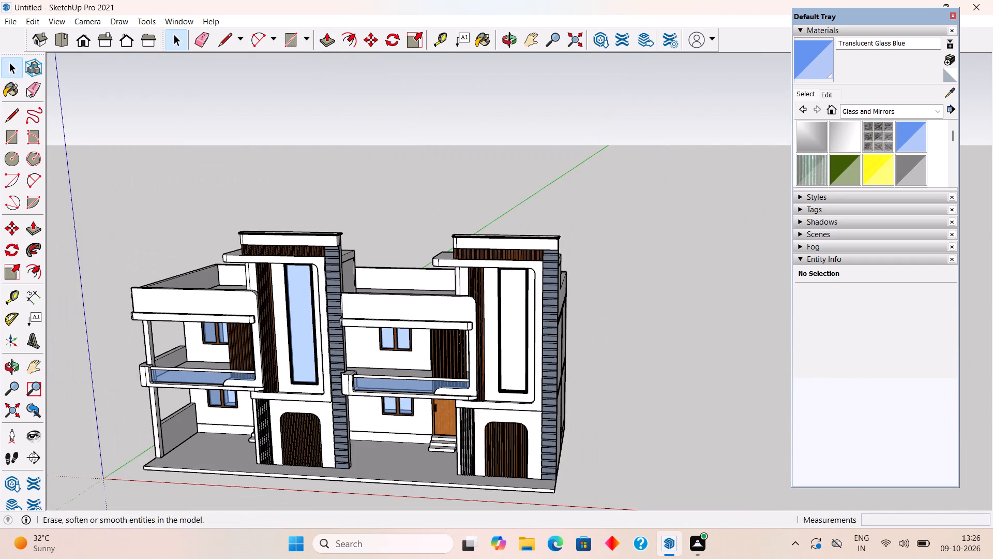
left_click(28, 19)
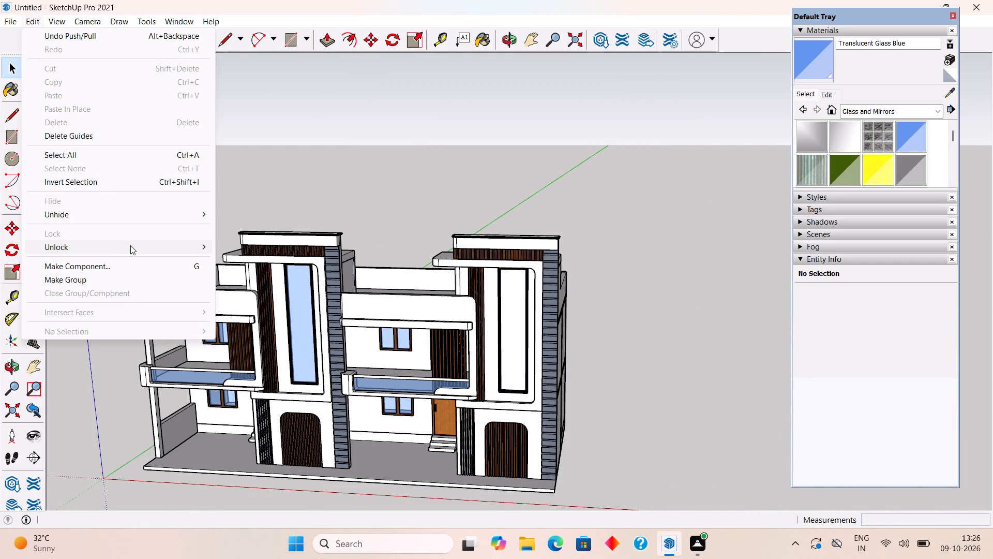
left_click(145, 214)
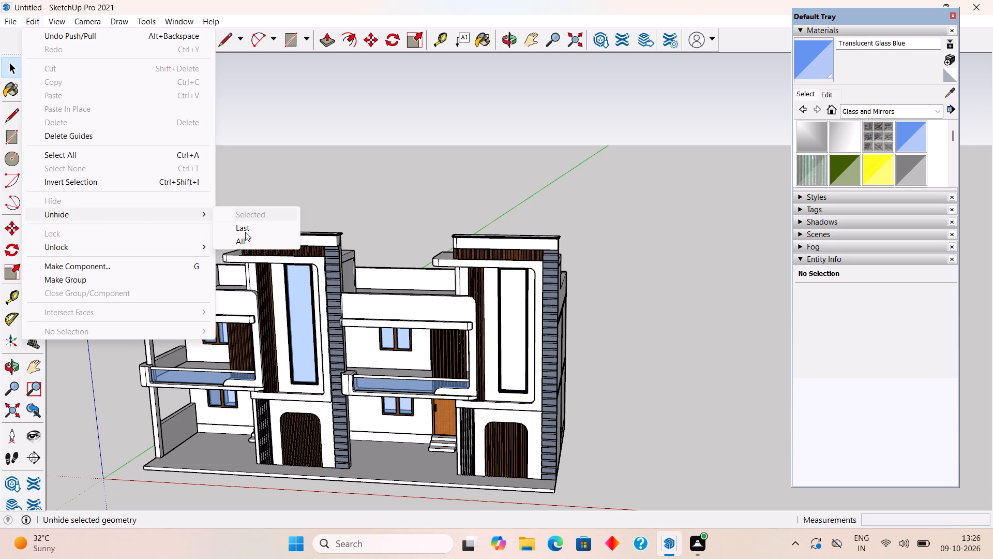
left_click(247, 240)
left_click(354, 205)
Examine both houses' front facades from several angles, checking the tower windows, balconies and railings.
scroll(198, 313, "down", 4)
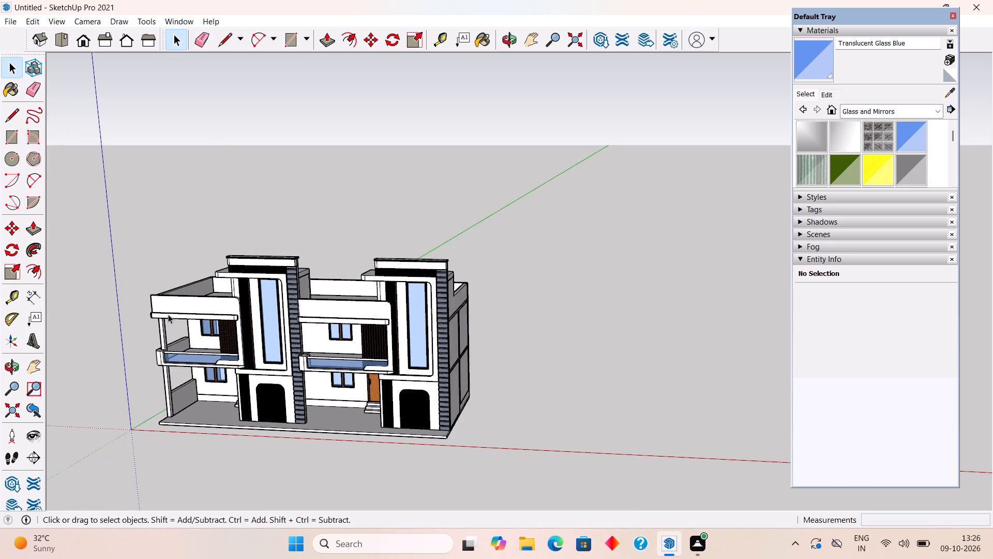
middle_click_drag(168, 314, 249, 308)
middle_click_drag(210, 314, 492, 293, "shift")
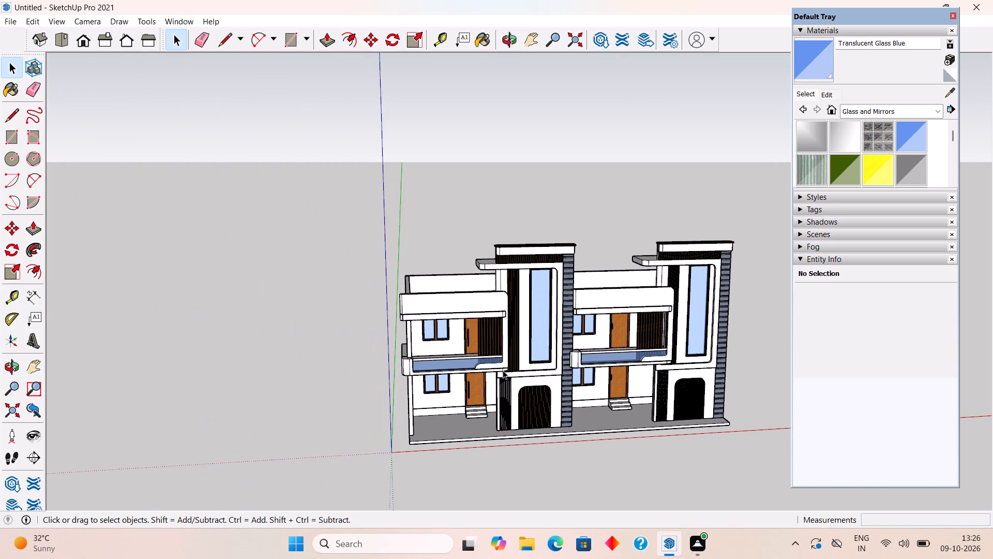
scroll(501, 364, "up", 3)
middle_click_drag(517, 330, 476, 285)
scroll(476, 285, "down", 3)
scroll(781, 233, "up", 4)
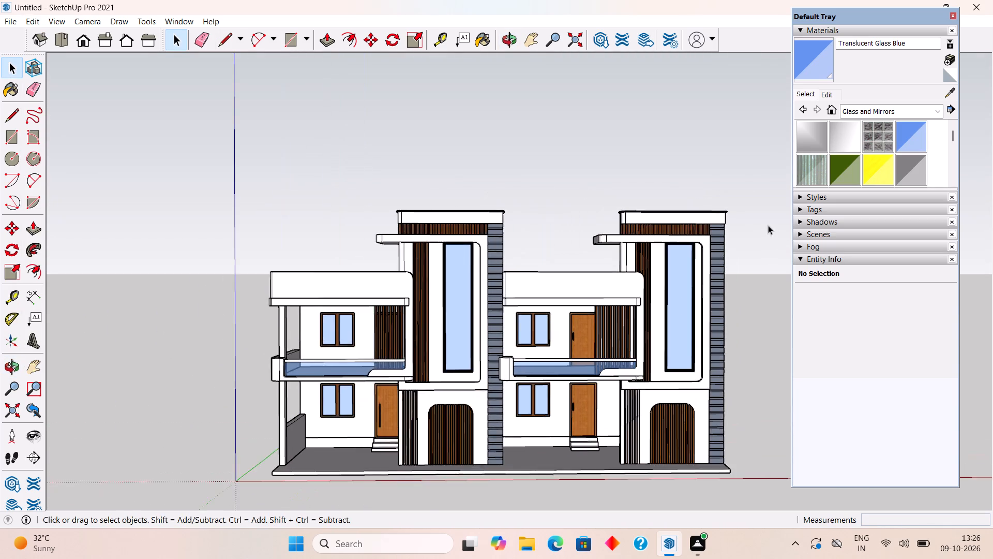
middle_click_drag(703, 350, 711, 348)
scroll(712, 349, "up", 1)
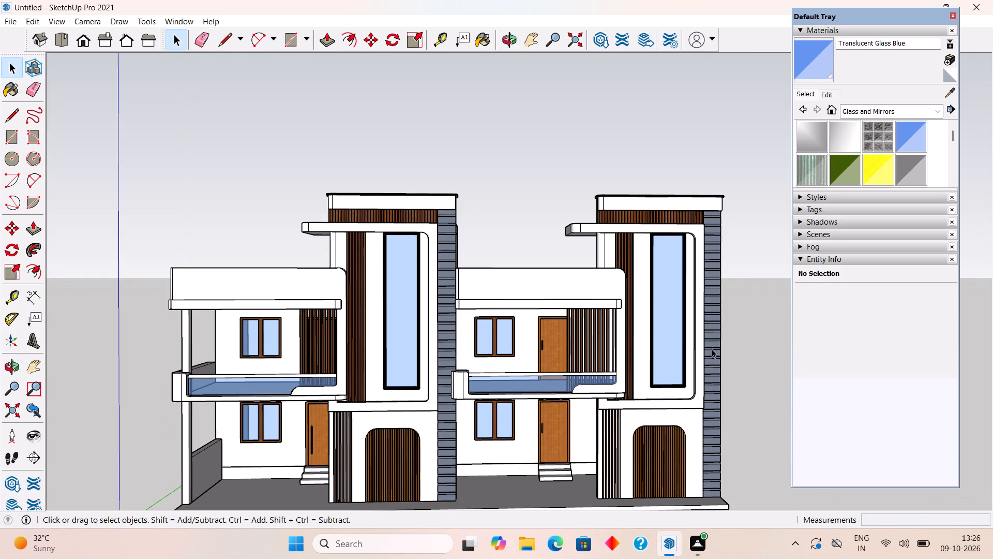
middle_click_drag(216, 439, 194, 448)
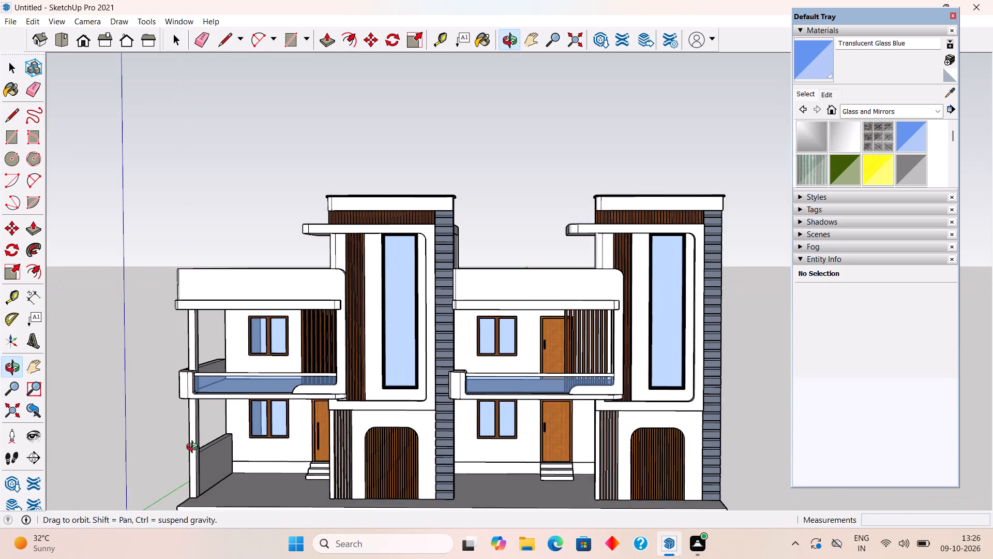
middle_click_drag(194, 448, 297, 411)
scroll(326, 423, "down", 3)
scroll(326, 423, "up", 4)
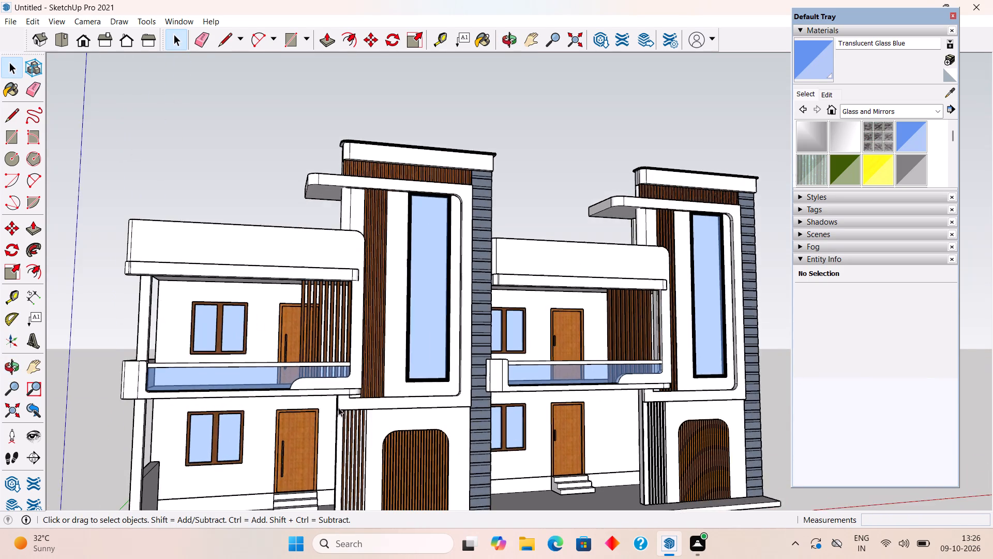
scroll(348, 395, "up", 3)
Paint the top handrail of the right-hand house's glass balcony railing with Metal Aluminum Anodized from the Metal materials, inside its group.
left_click(871, 110)
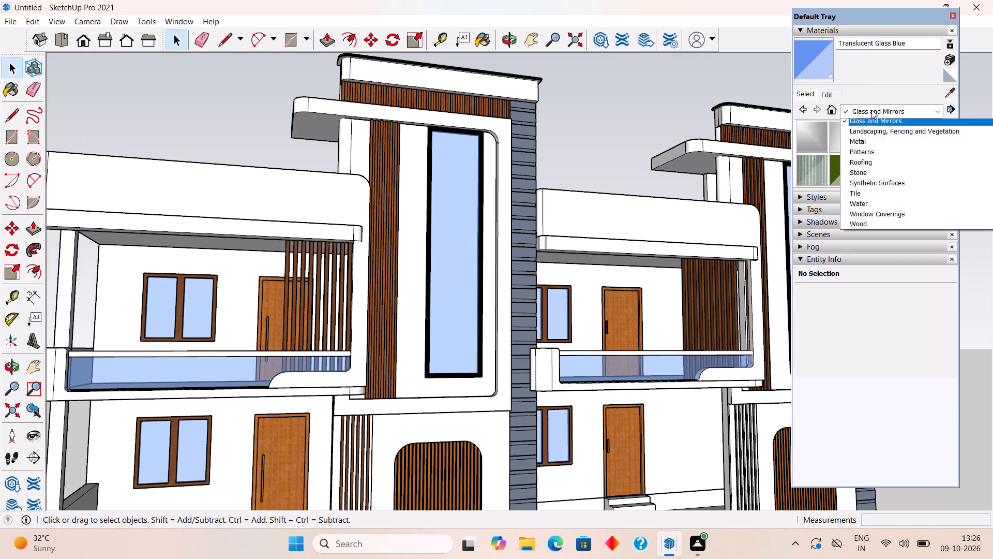
left_click(881, 197)
scroll(866, 193, "up", 4)
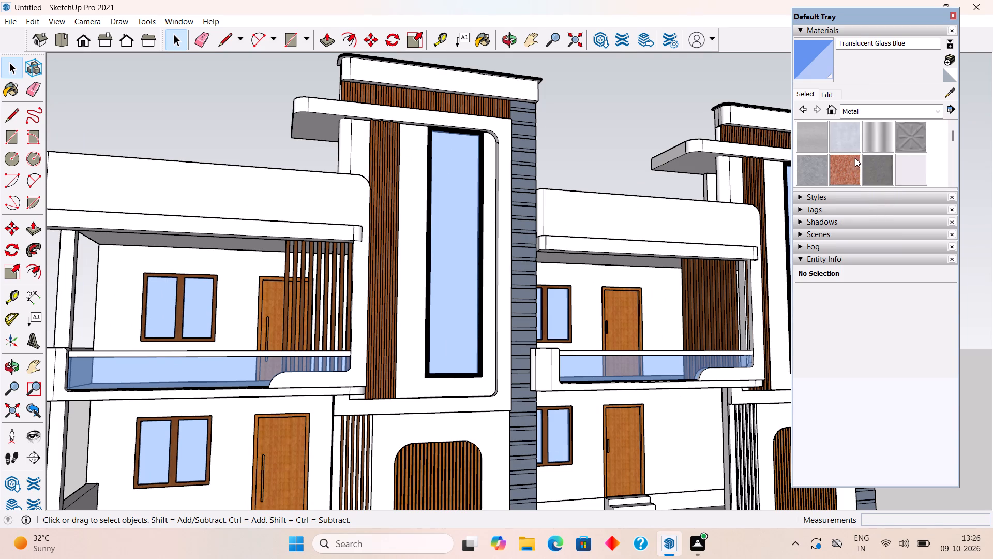
left_click(851, 139)
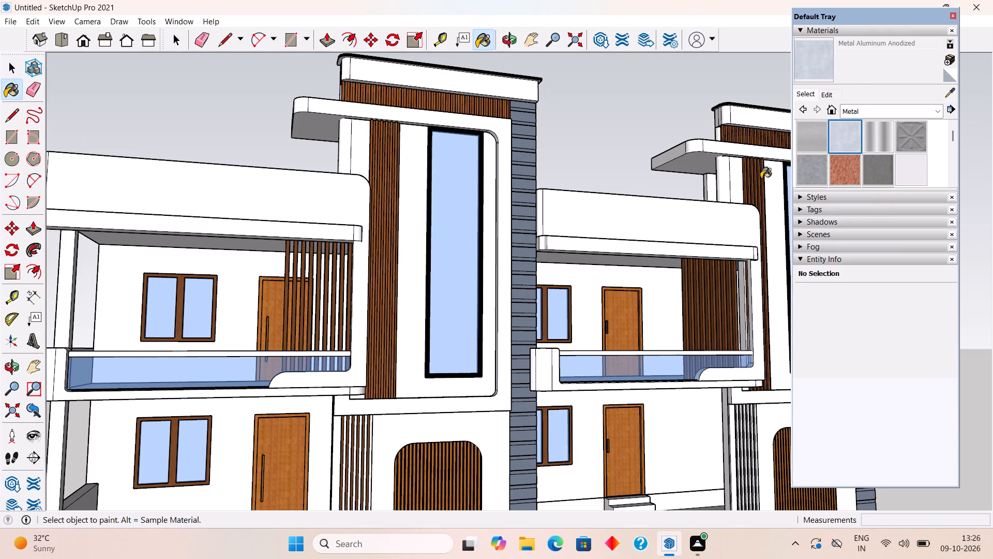
key("space")
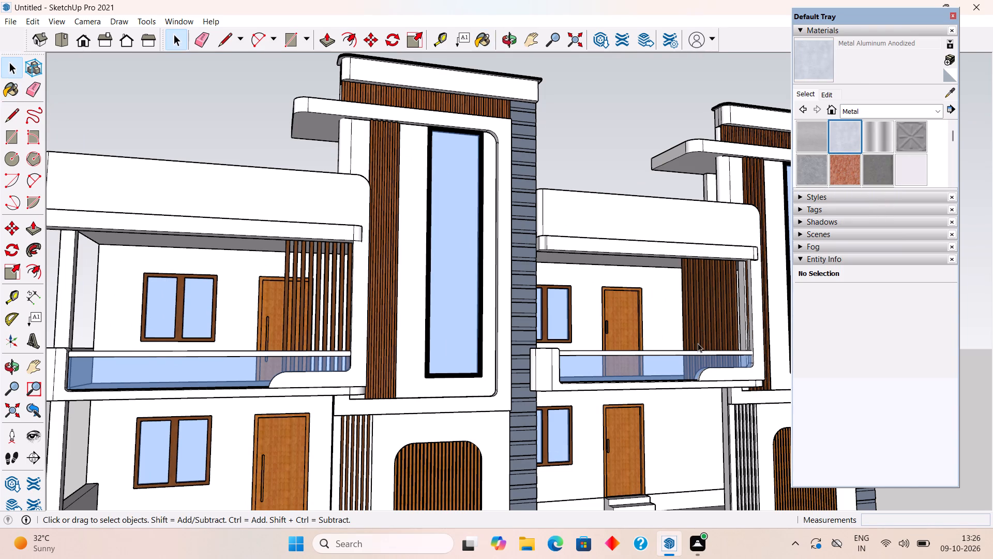
scroll(698, 343, "up", 5)
triple_click(690, 359)
left_click(690, 359)
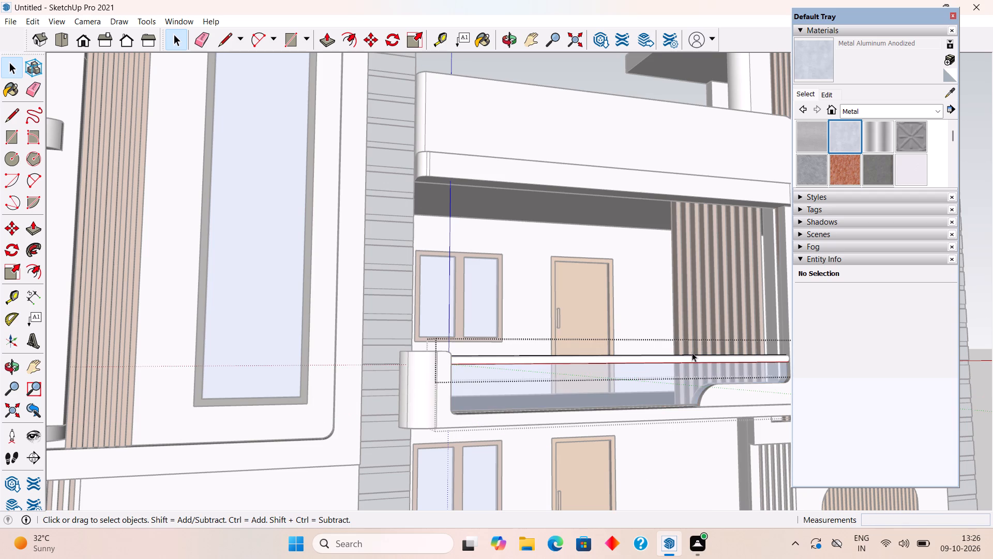
left_click(841, 142)
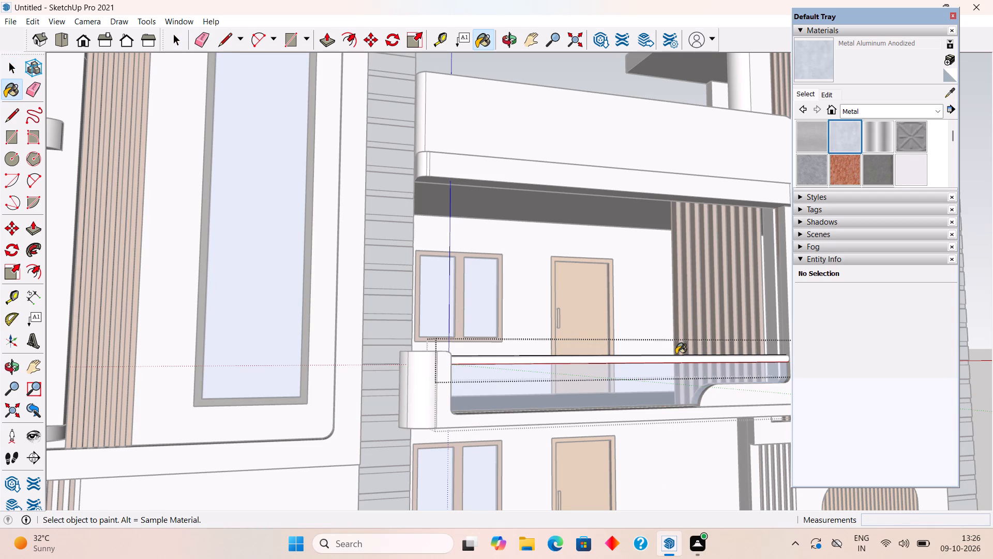
left_click(676, 357)
scroll(676, 357, "down", 10)
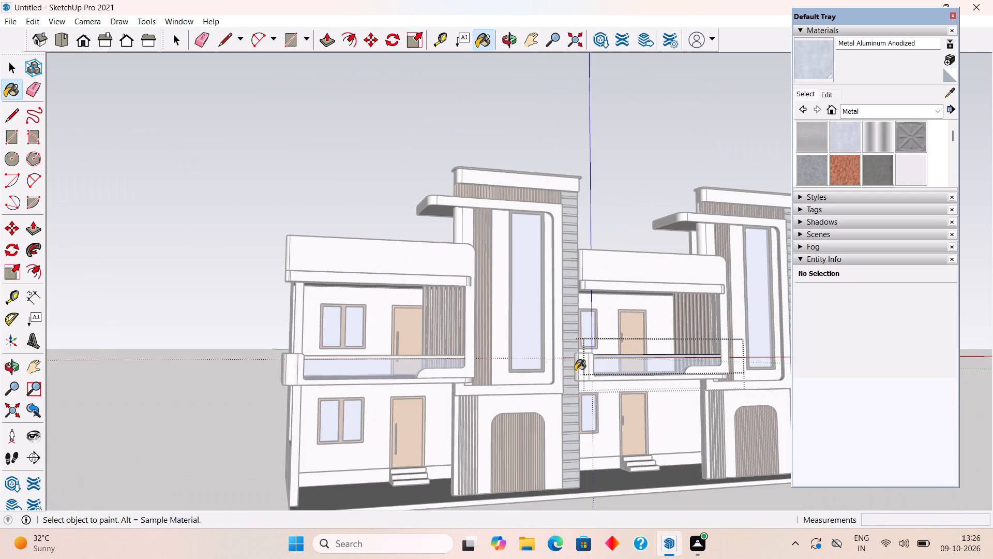
Paint the top handrail of the left-hand house's glass balcony railing with Metal Aluminum Anodized, inside its group.
key("space")
scroll(364, 356, "up", 4)
left_click(139, 315)
scroll(319, 372, "up", 5)
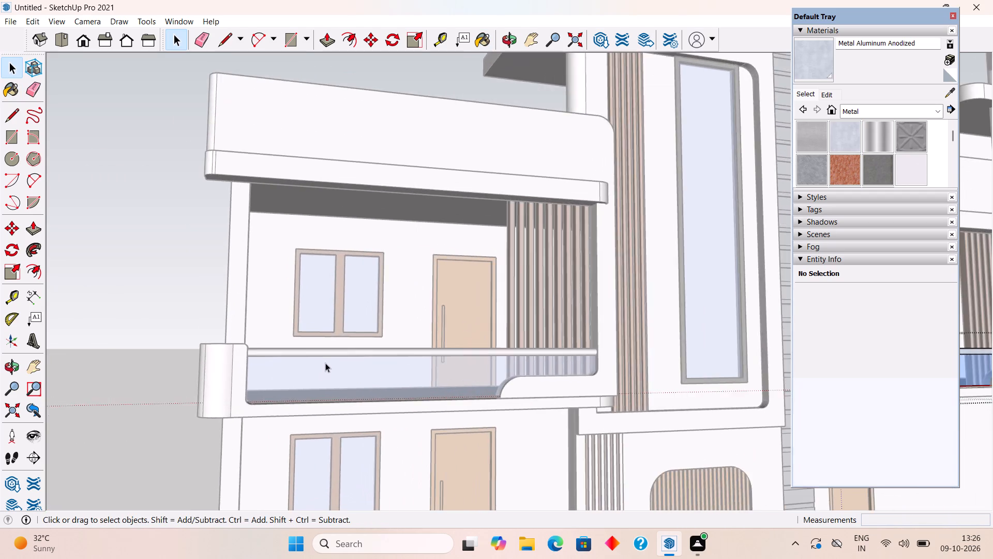
scroll(325, 363, "up", 3)
triple_click(331, 365)
left_click(349, 347)
scroll(349, 347, "up", 3)
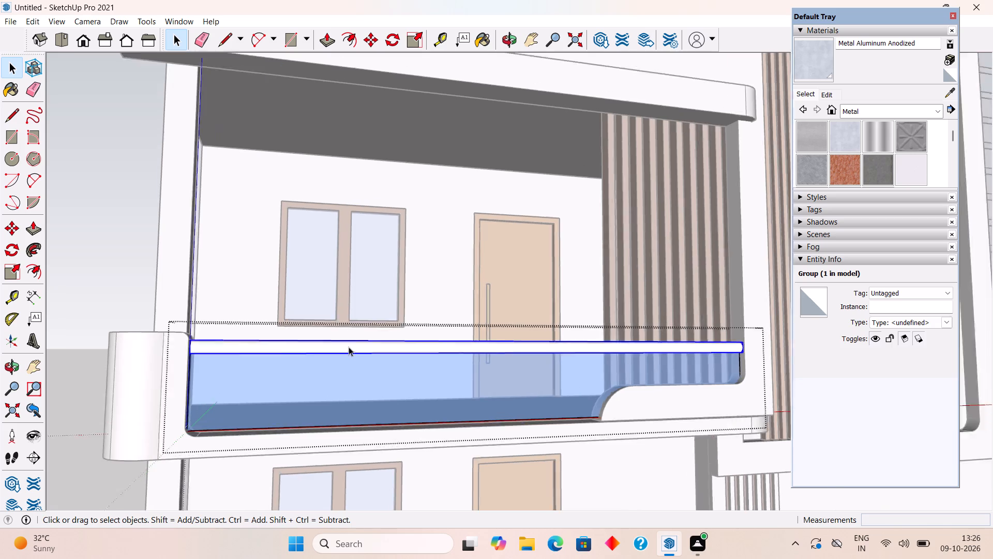
scroll(349, 347, "up", 3)
left_click(847, 137)
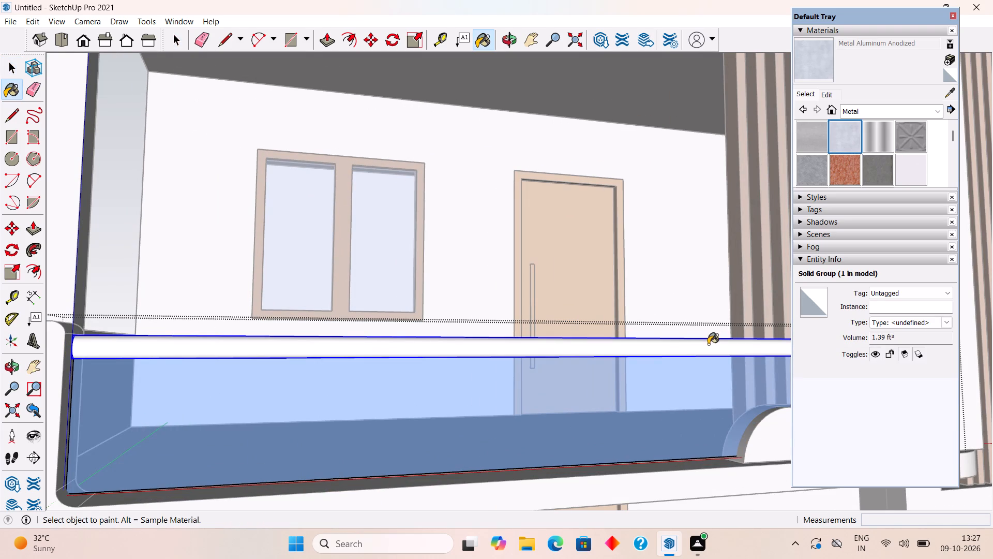
left_click(708, 344)
scroll(620, 370, "down", 5)
key("space")
left_click(69, 268)
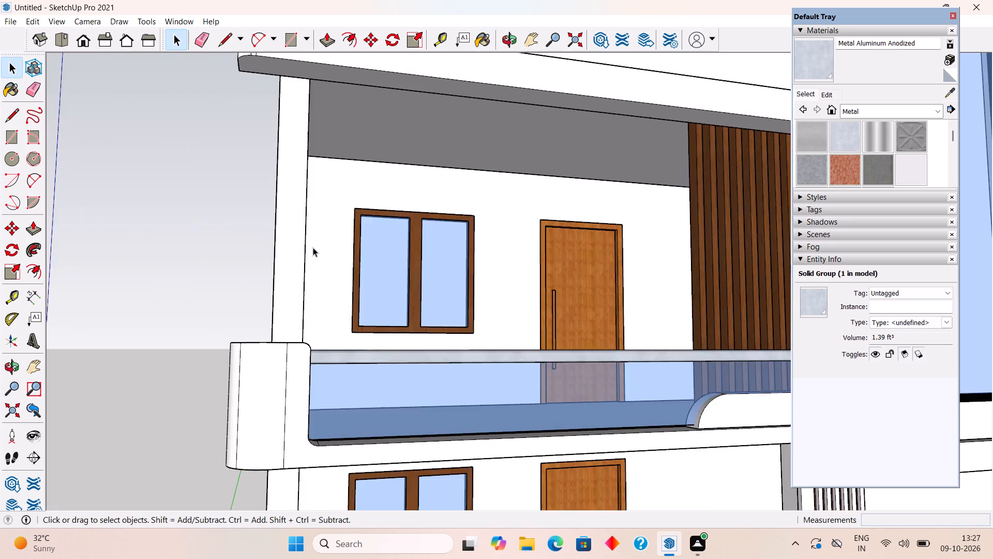
Paint the ground-floor base slab and plinth of the houses with Concrete Aggregate Smoke from the Asphalt and Concrete materials.
scroll(317, 246, "down", 4)
scroll(317, 246, "up", 1)
scroll(317, 246, "down", 10)
middle_click_drag(484, 244, 442, 303)
scroll(442, 303, "down", 3)
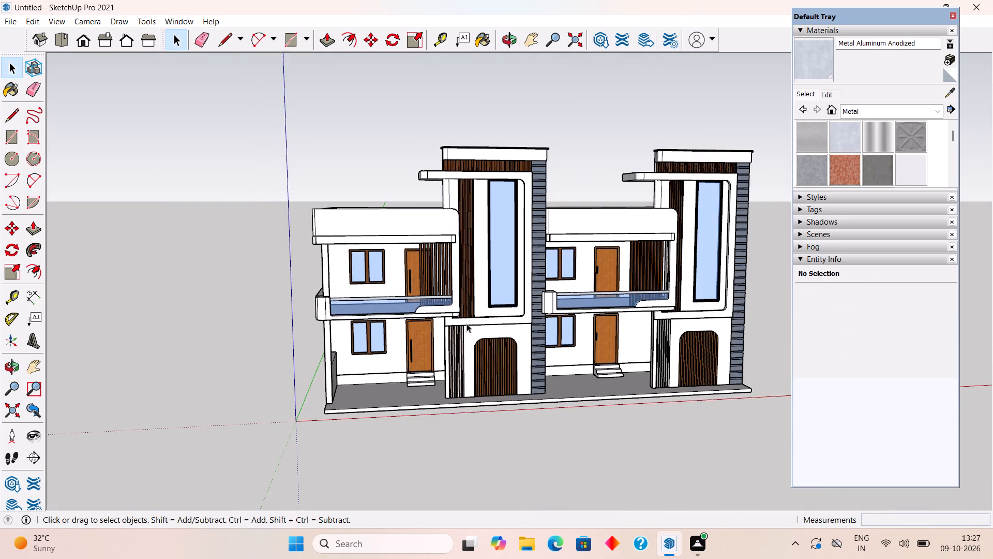
scroll(498, 356, "up", 4)
left_click(879, 109)
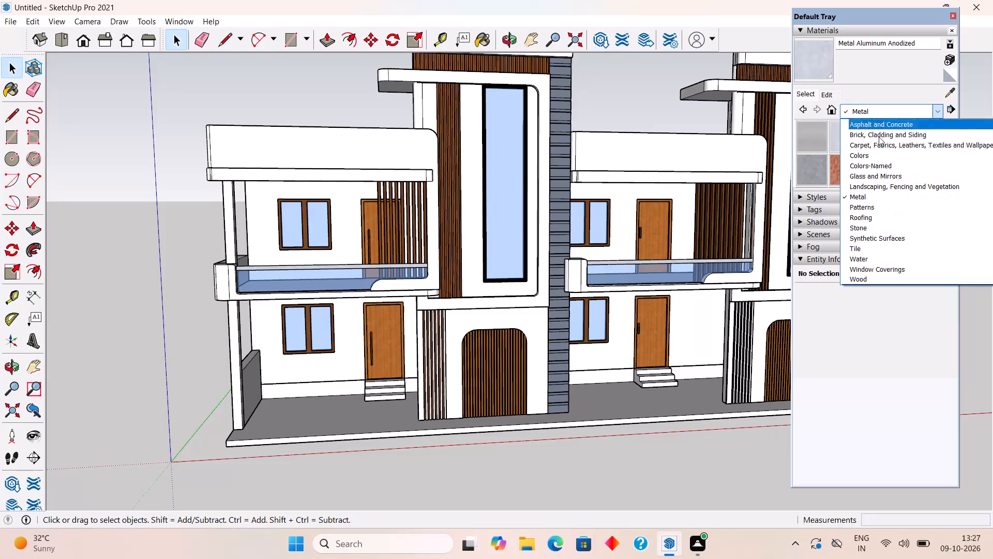
scroll(879, 153, "up", 2)
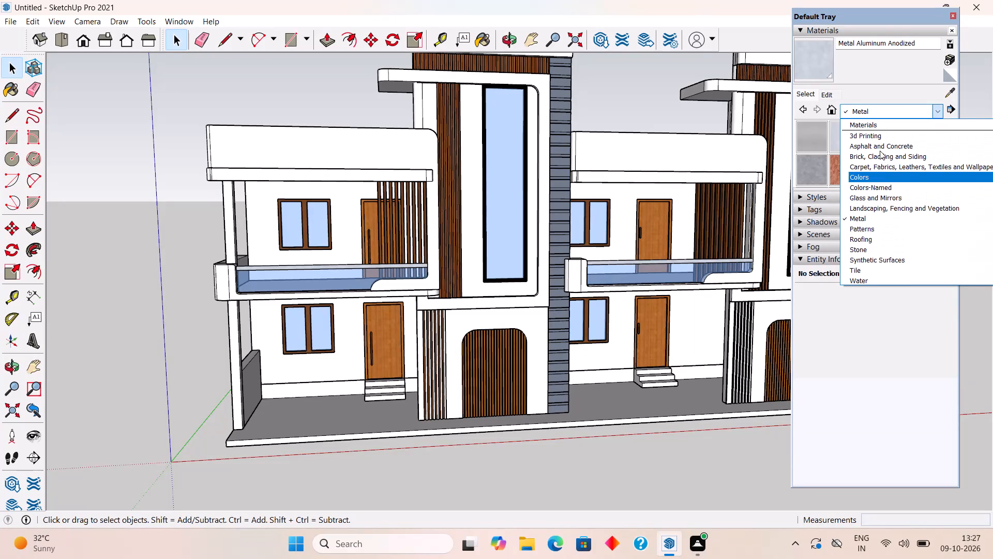
scroll(880, 141, "up", 5)
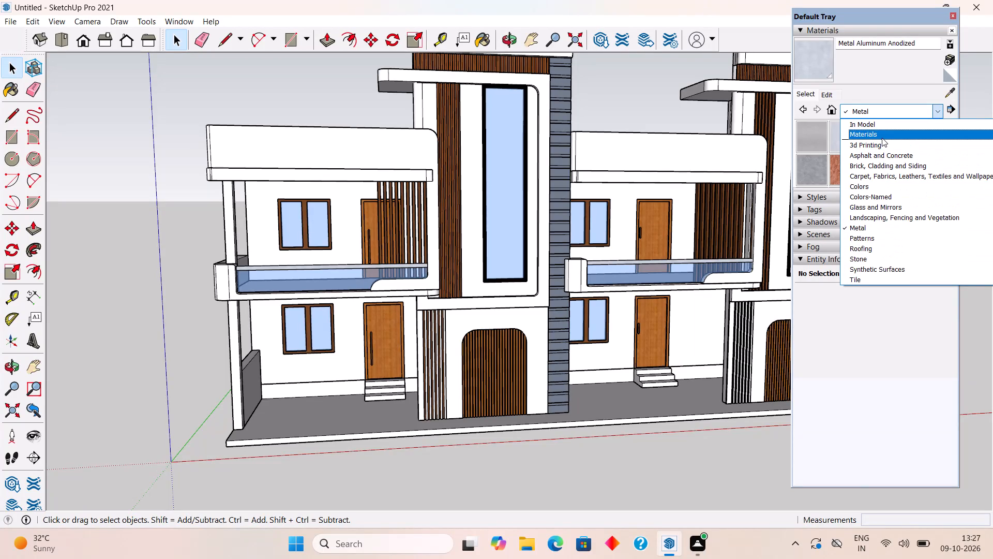
left_click(887, 157)
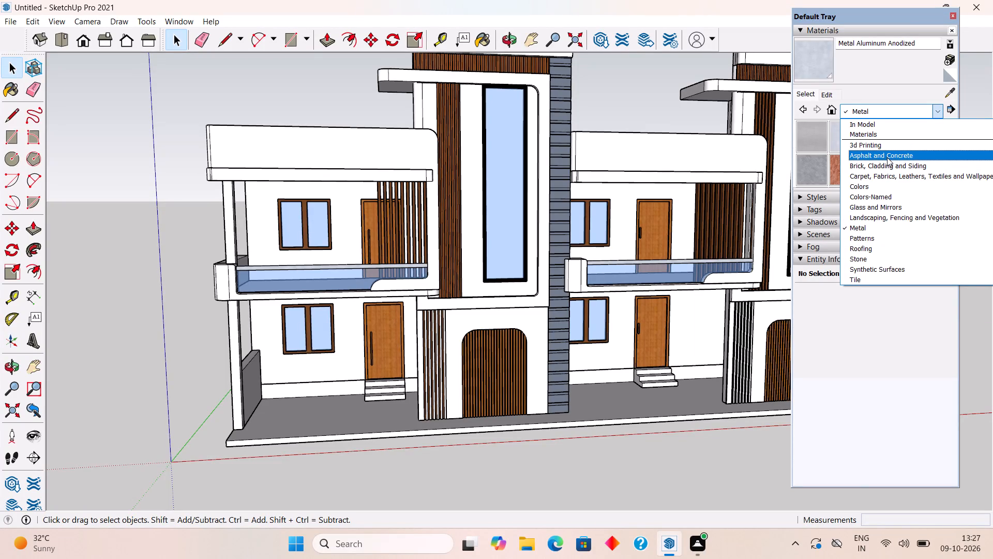
left_click(857, 169)
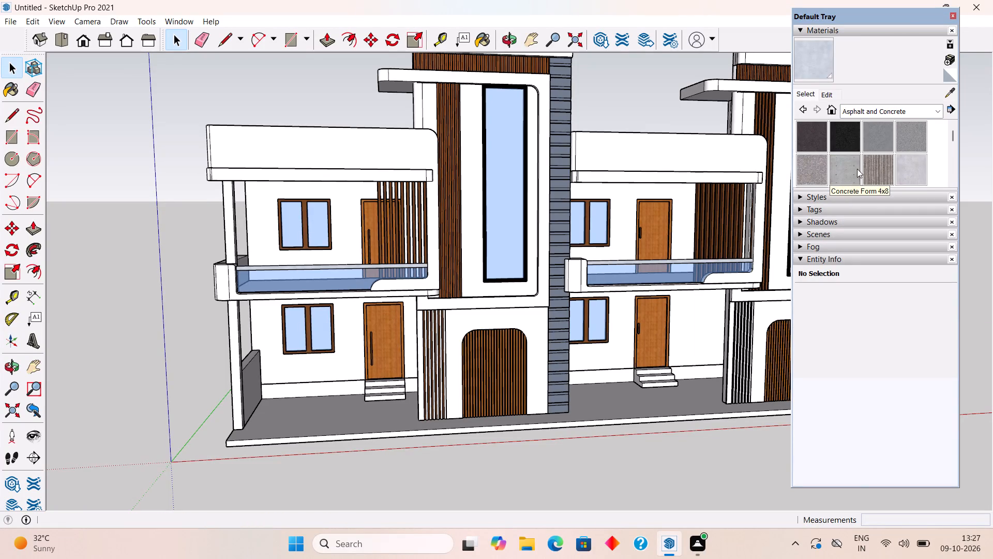
left_click(806, 178)
left_click(374, 418)
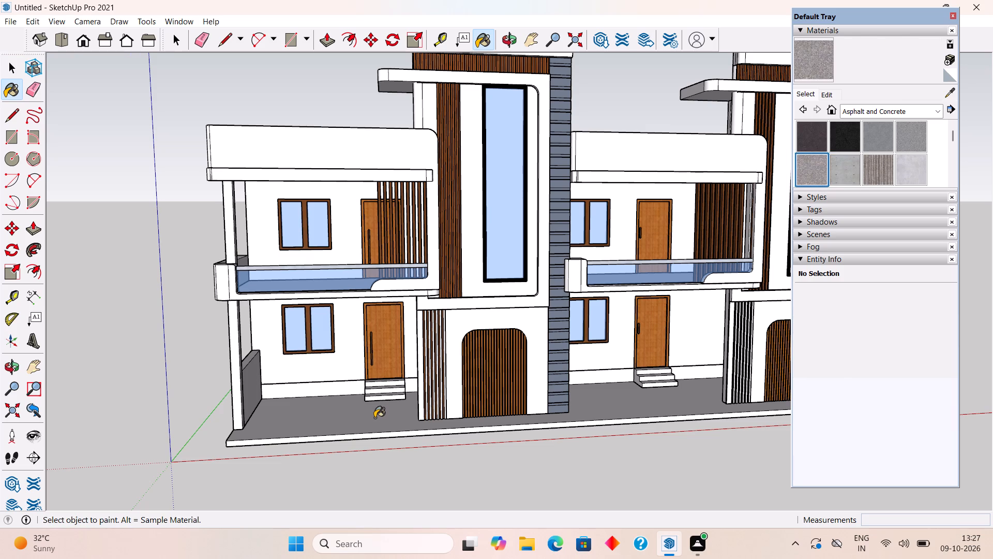
Paint the front entrance steps of both houses with Polished Concrete New from the Asphalt and Concrete materials.
scroll(370, 421, "up", 6)
middle_click_drag(287, 345, 290, 346)
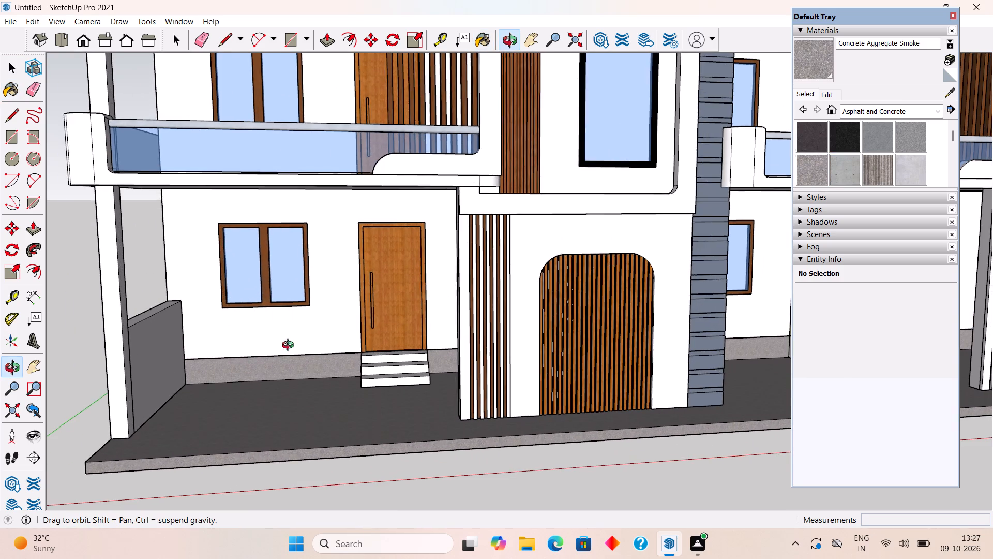
middle_click_drag(290, 346, 410, 372)
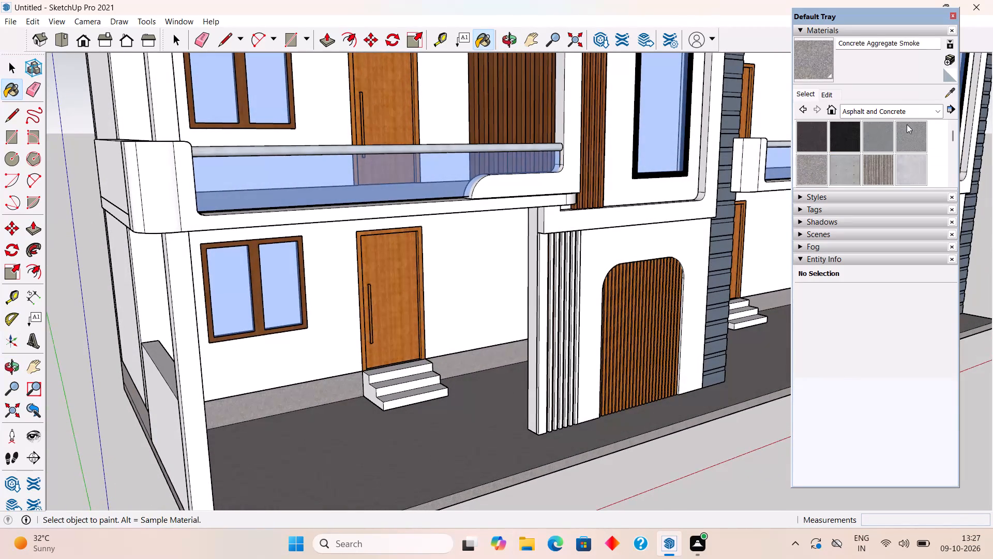
scroll(882, 173, "down", 2)
scroll(877, 159, "up", 3)
scroll(877, 159, "down", 1)
scroll(882, 150, "up", 1)
left_click(910, 157)
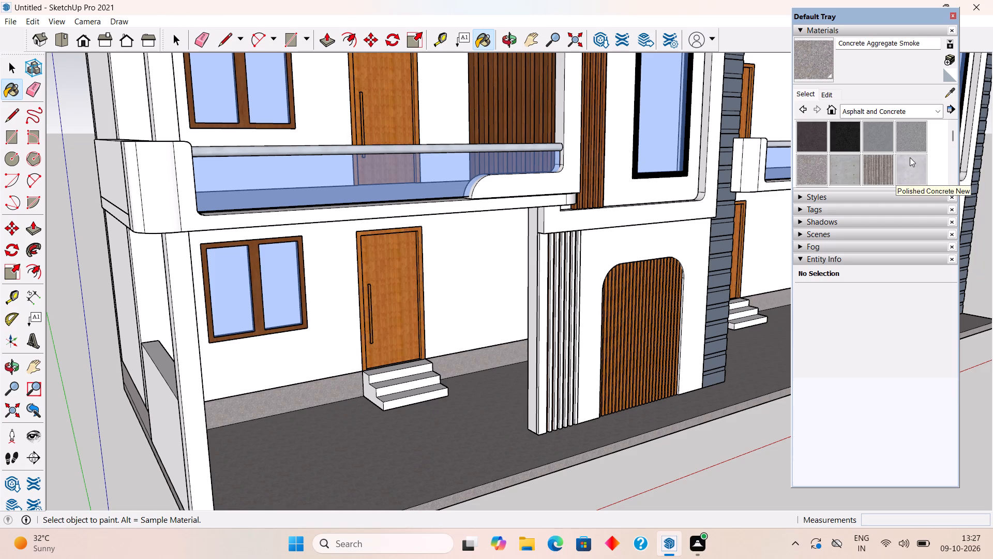
left_click(402, 370)
middle_click_drag(434, 336, 297, 314)
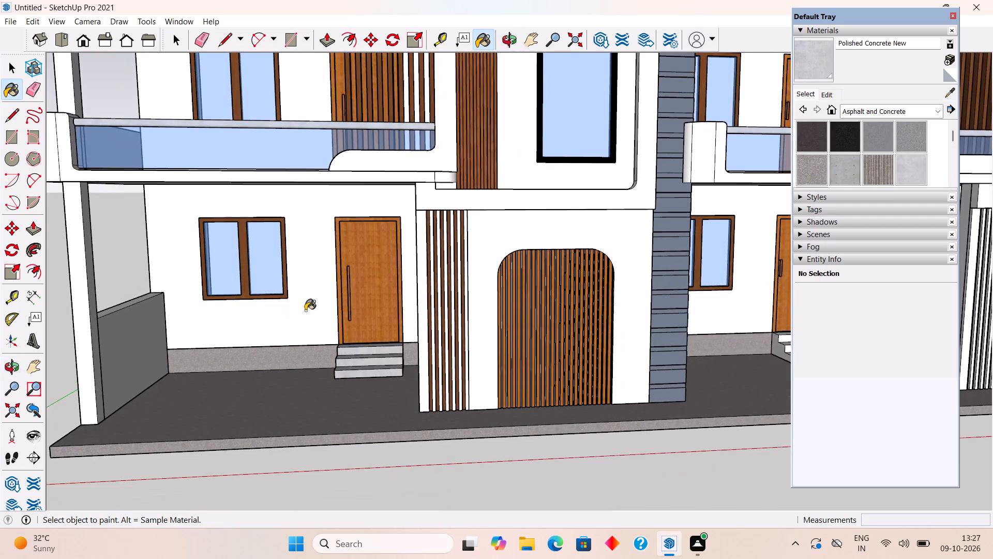
scroll(409, 284, "down", 4)
left_click(683, 329)
Paint the roof parapet and curved balcony surround of both houses with Polished Concrete New.
scroll(675, 323, "down", 7)
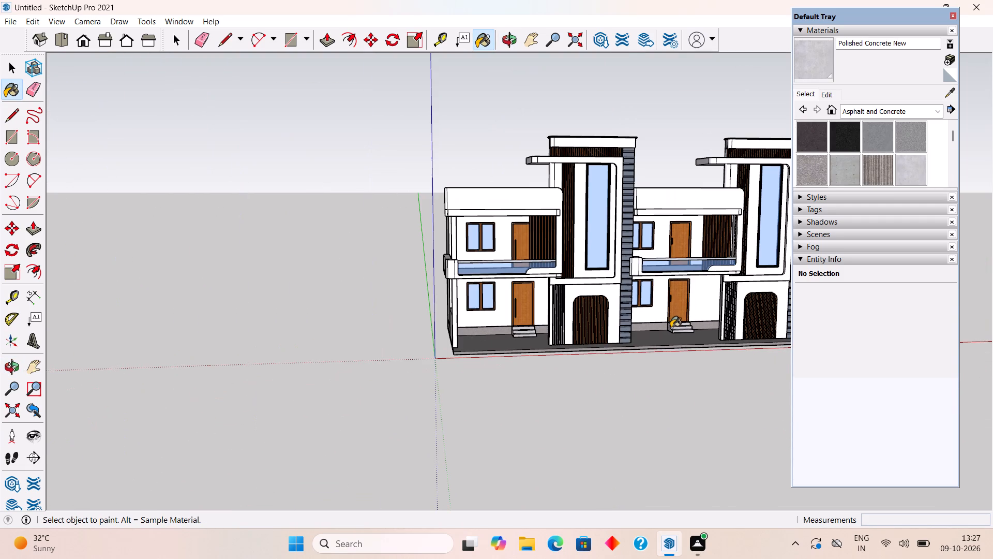
scroll(520, 199, "up", 4)
left_click(520, 199)
left_click(693, 185)
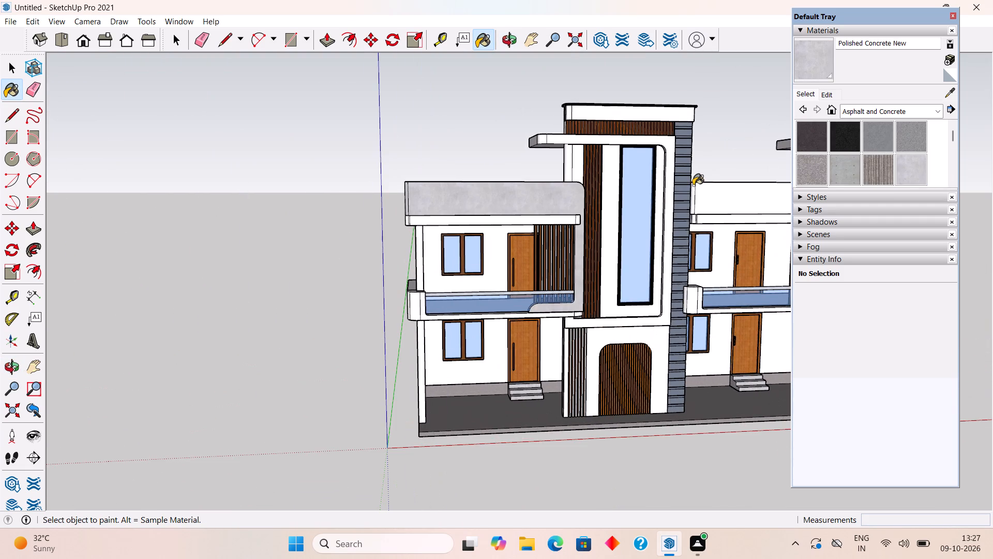
Examine both houses' facades from several angles, checking the parapets, balcony surrounds and the left-hand house's balcony corner.
scroll(611, 194, "down", 5)
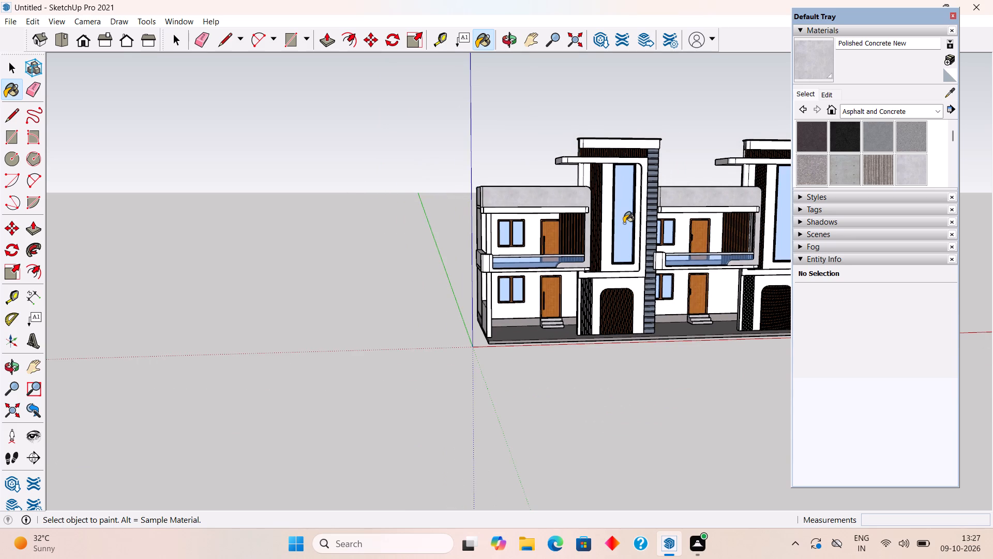
middle_click_drag(627, 224, 479, 225, "shift")
scroll(308, 179, "up", 5)
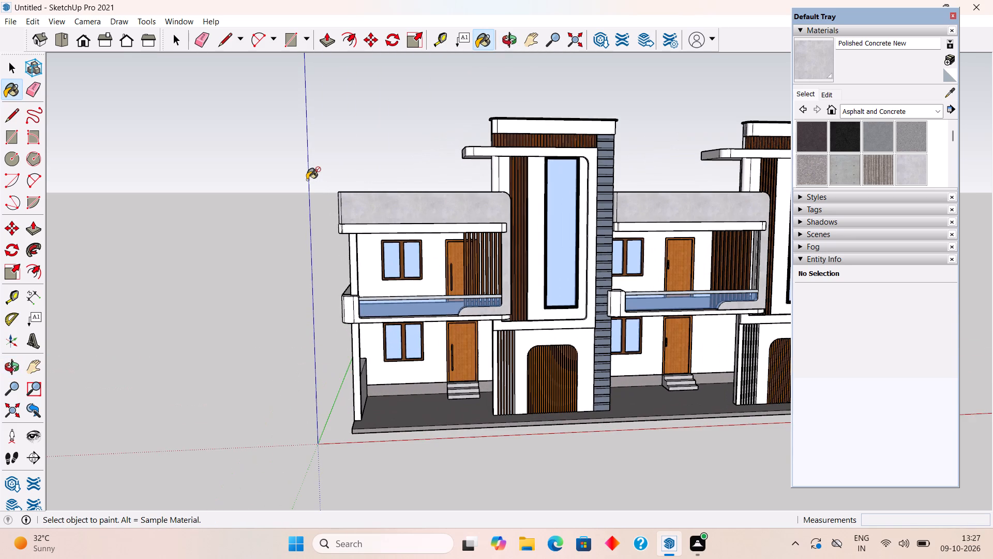
middle_click(619, 218)
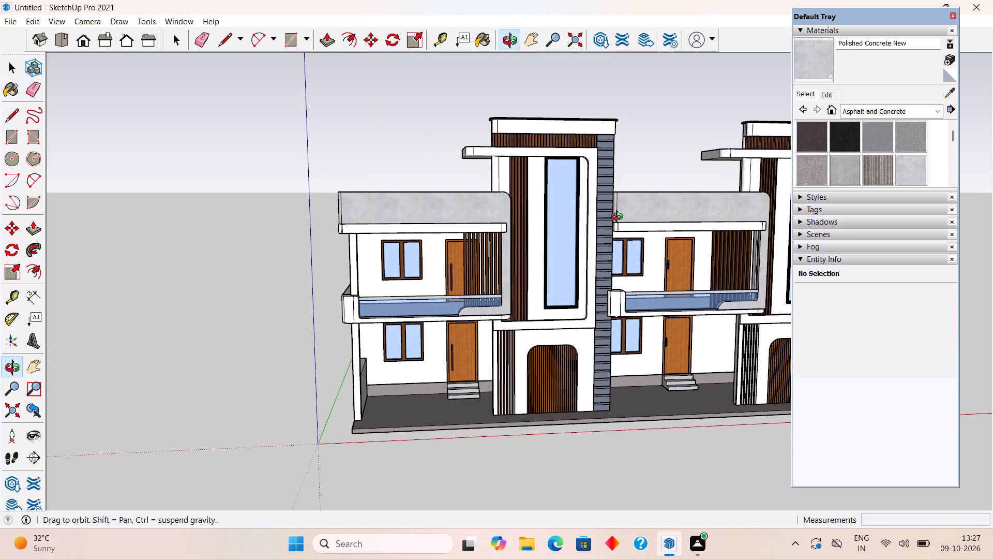
middle_click_drag(594, 208, 499, 200, "shift")
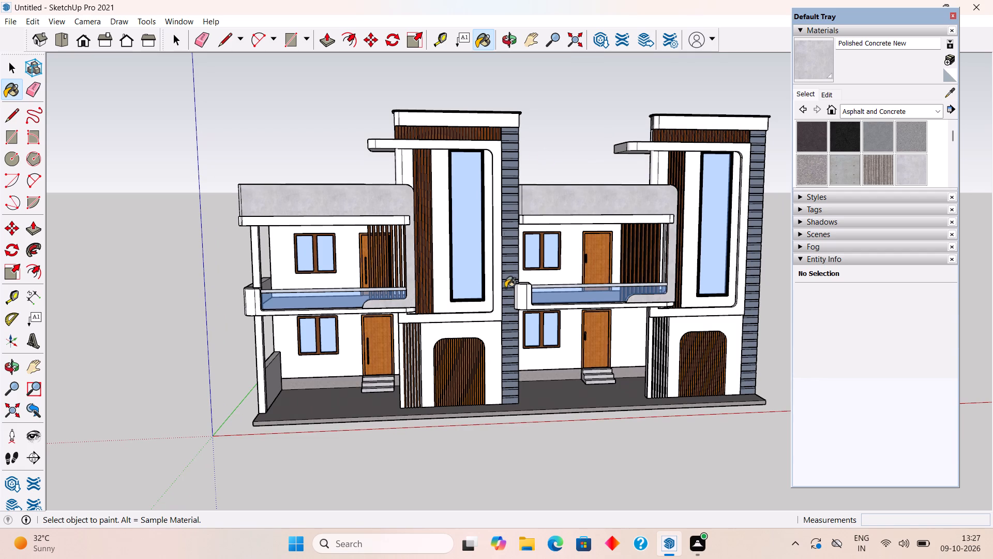
scroll(333, 234, "up", 4)
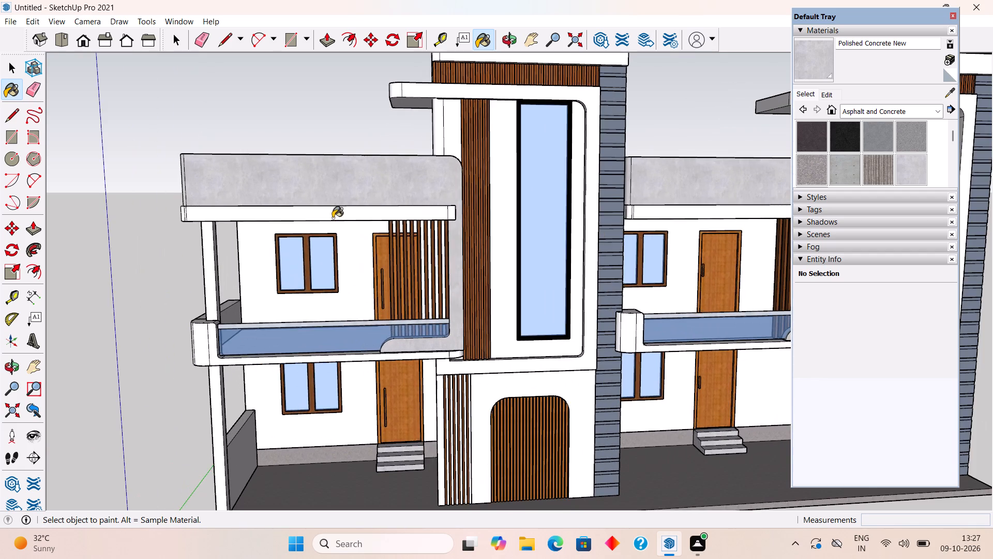
scroll(333, 218, "up", 4)
middle_click_drag(339, 198, 543, 212)
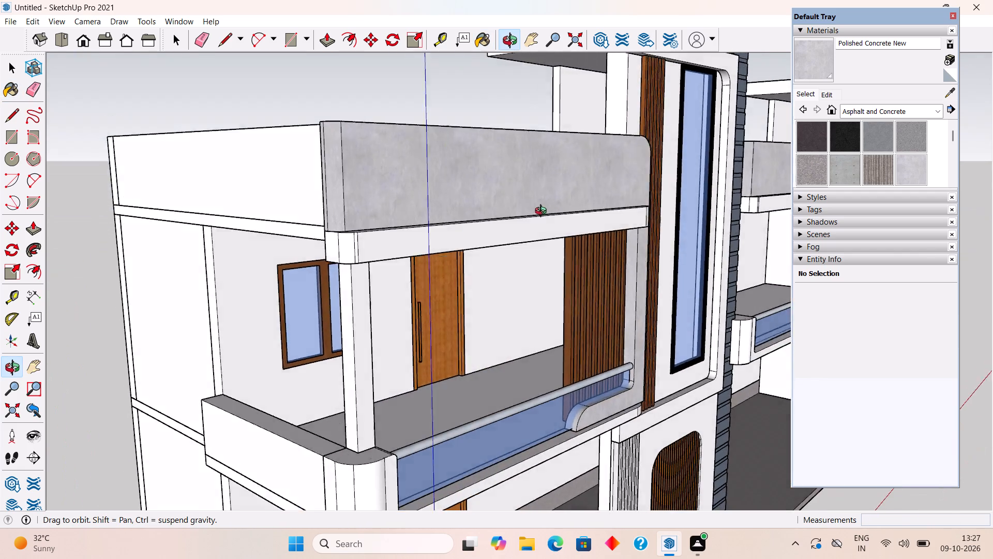
middle_click_drag(543, 212, 438, 200)
scroll(430, 199, "down", 11)
middle_click_drag(384, 244, 324, 249)
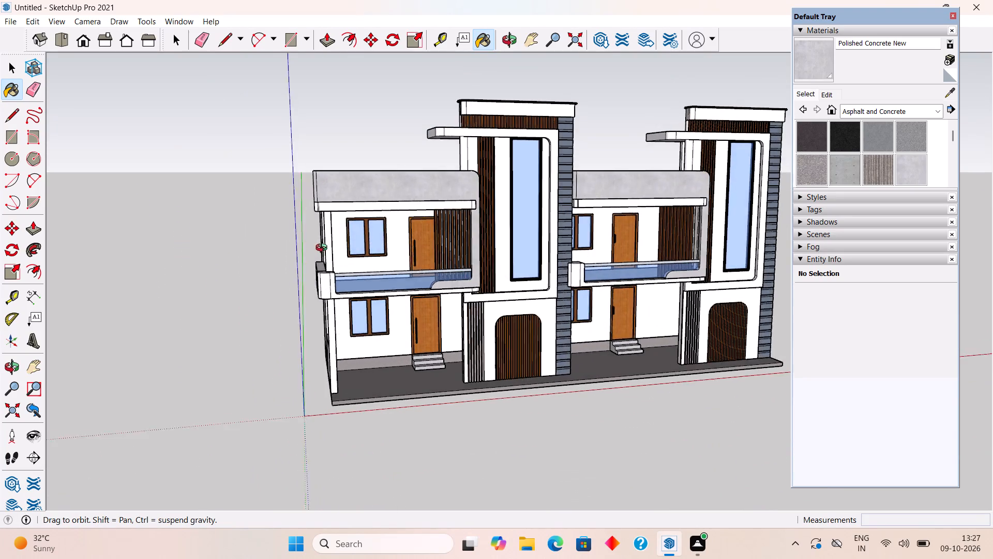
middle_click_drag(324, 249, 314, 240)
scroll(314, 240, "down", 3)
scroll(747, 95, "up", 4)
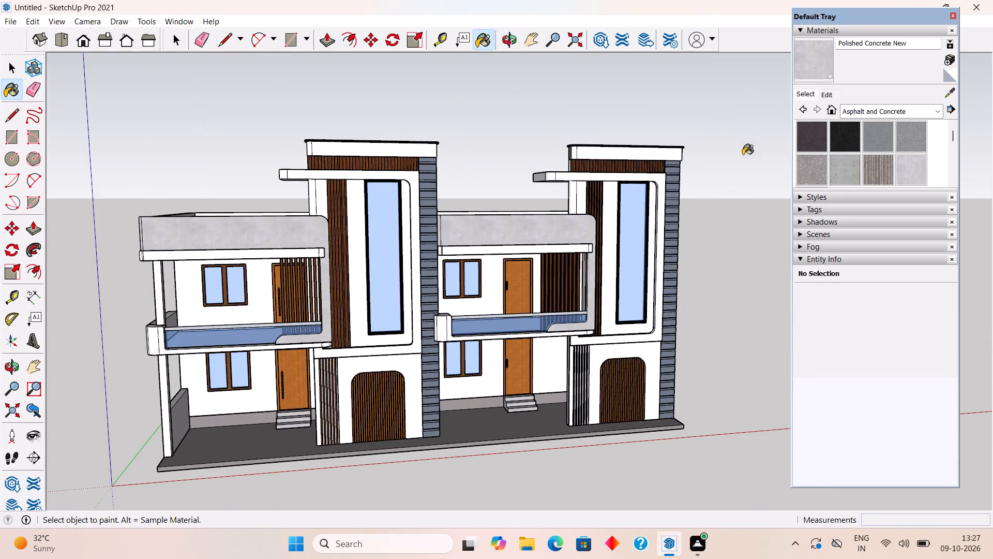
Paint the horizontal-slat cladding strip beside the tower of both houses with Polished Concrete New.
middle_click_drag(733, 179, 672, 214)
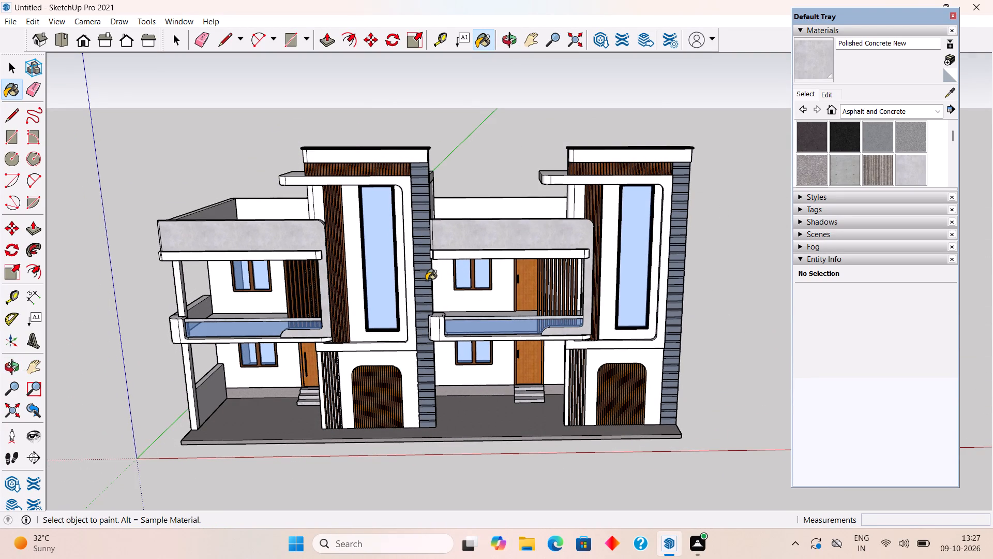
left_click(426, 281)
left_click(682, 272)
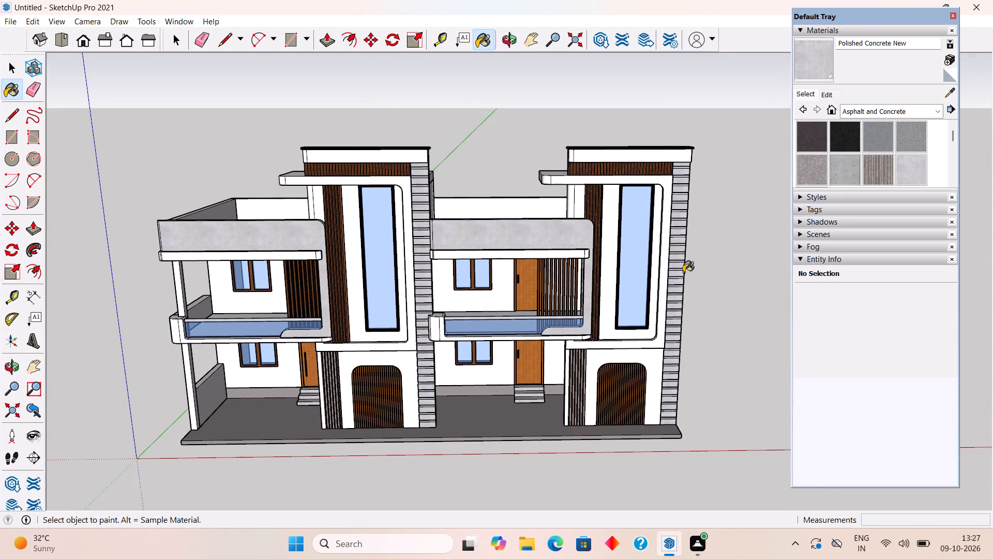
middle_click_drag(688, 278, 732, 268)
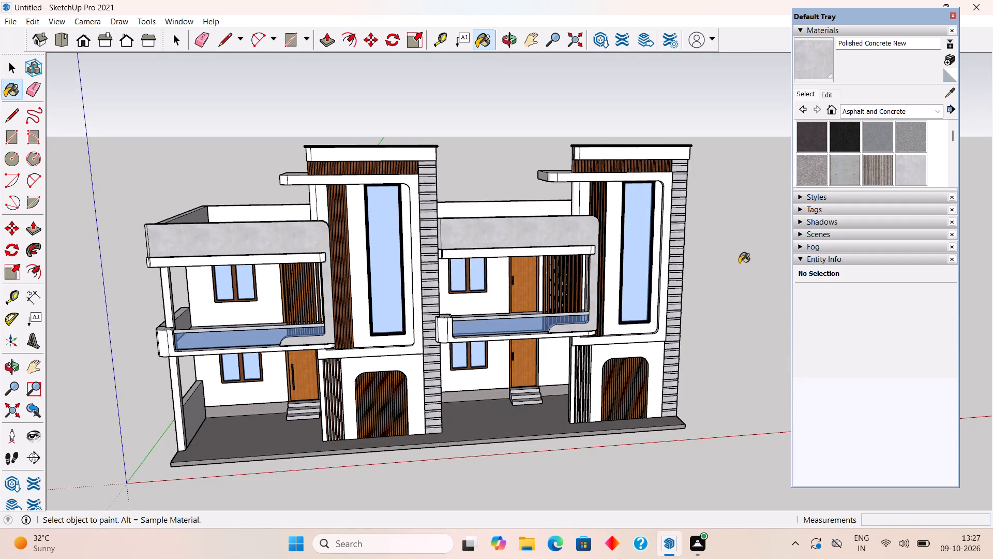
key("space")
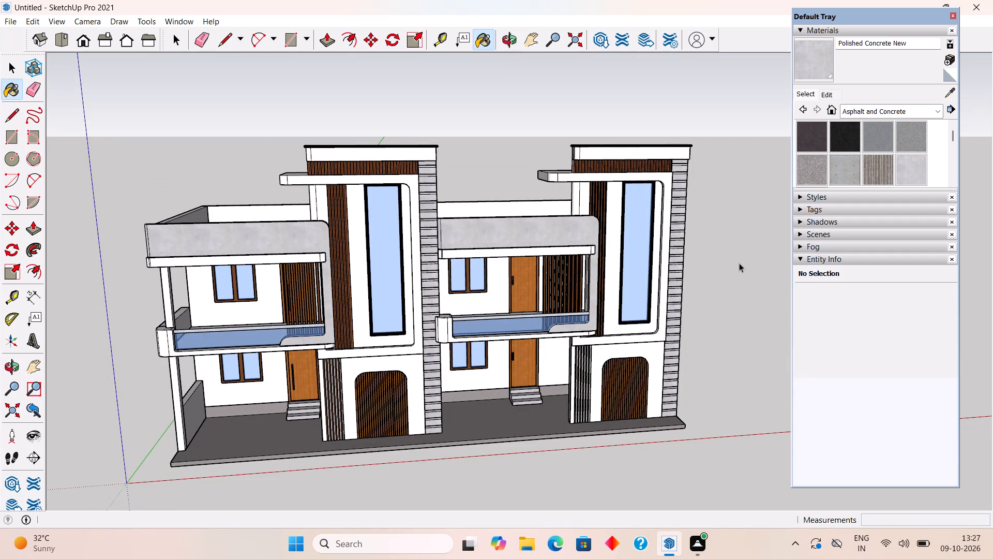
Examine the painted front elevation of both houses from a lower, straighter viewpoint.
middle_click_drag(551, 364, 535, 313)
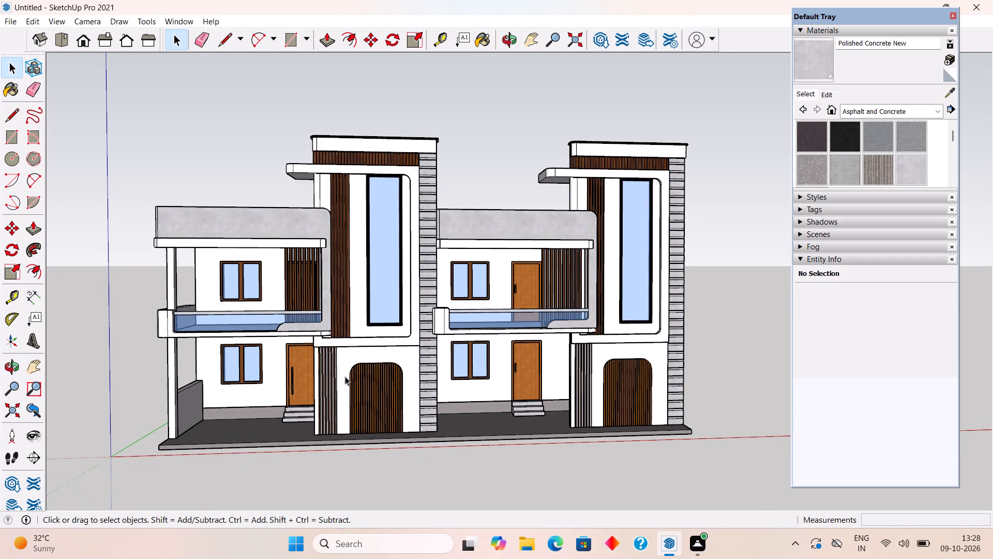
middle_click_drag(336, 378, 317, 370)
scroll(317, 370, "up", 1)
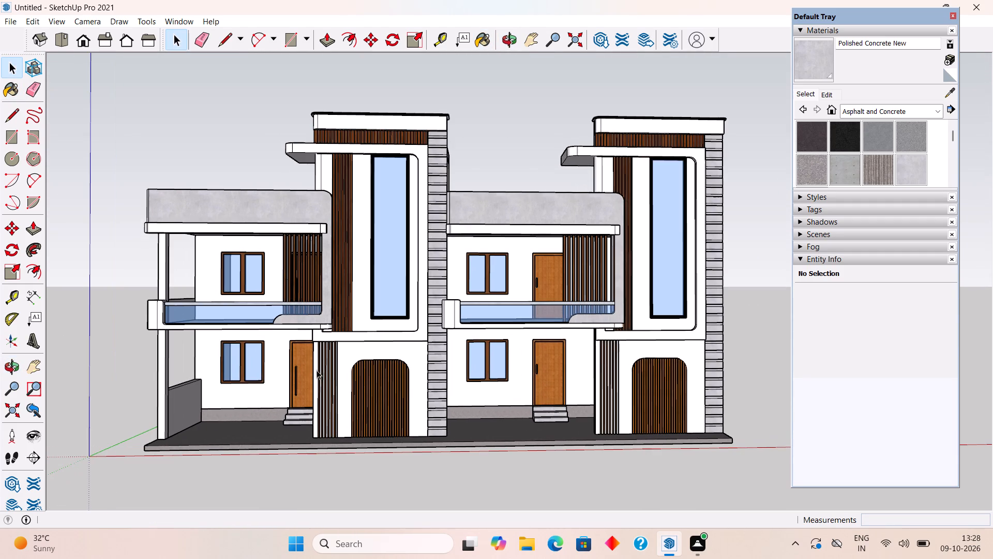
scroll(162, 358, "up", 2)
scroll(162, 358, "down", 1)
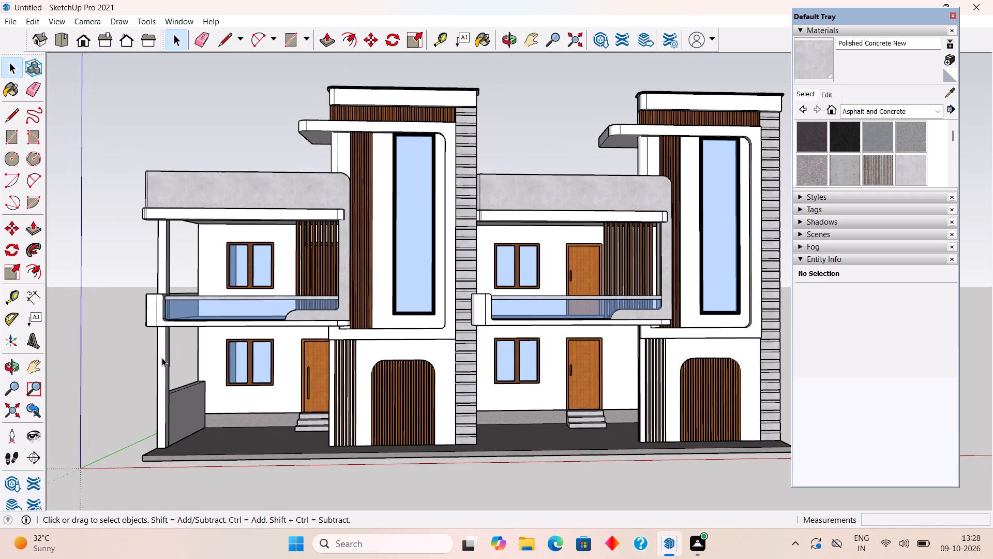
scroll(162, 358, "down", 1)
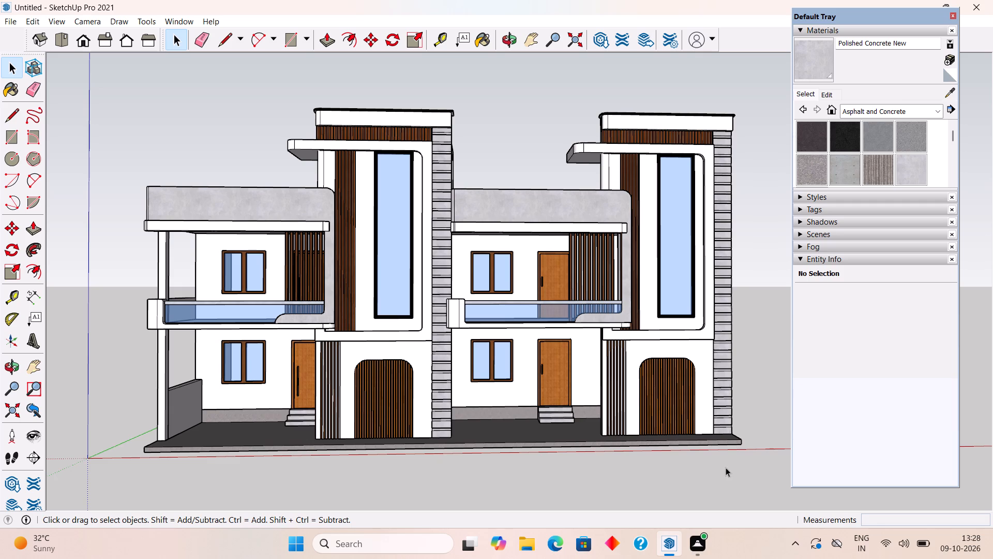
scroll(254, 371, "up", 1)
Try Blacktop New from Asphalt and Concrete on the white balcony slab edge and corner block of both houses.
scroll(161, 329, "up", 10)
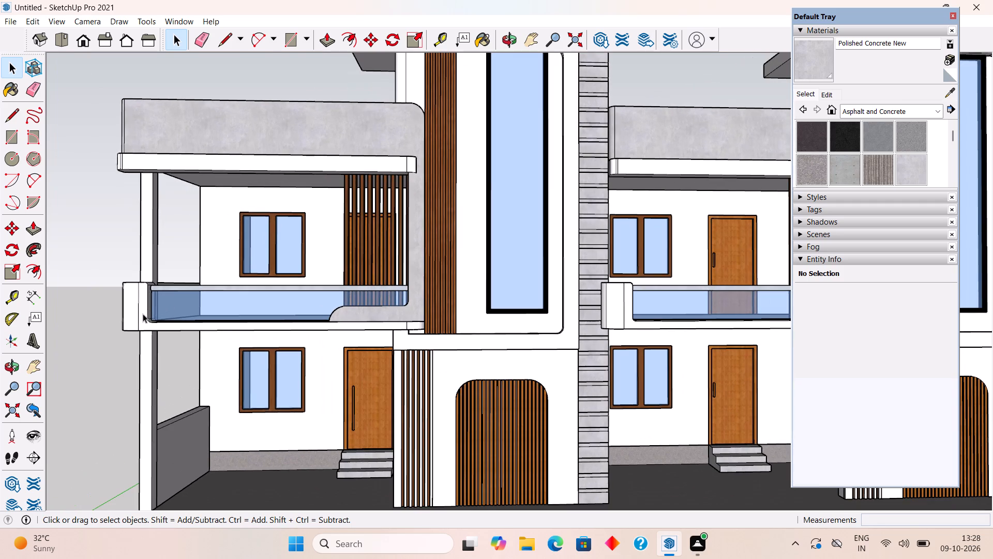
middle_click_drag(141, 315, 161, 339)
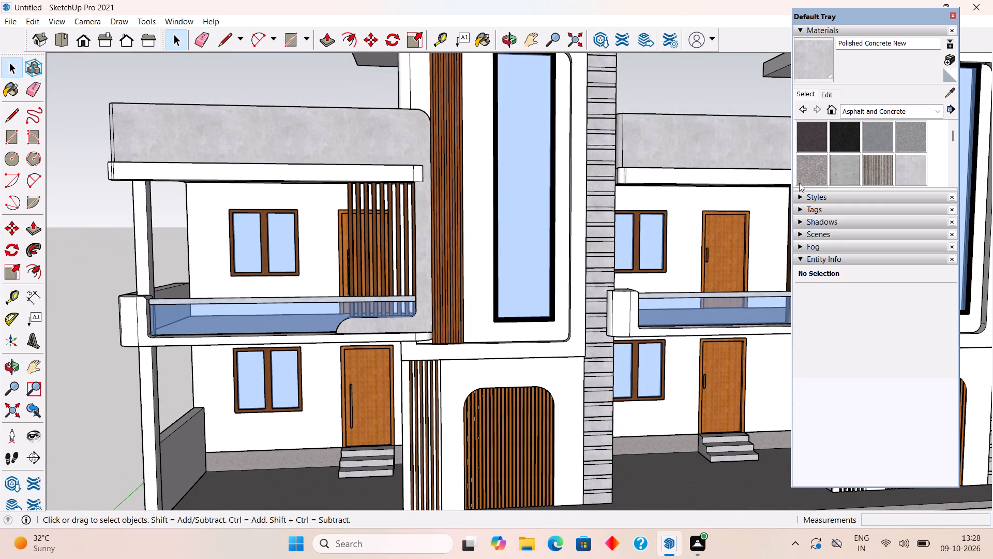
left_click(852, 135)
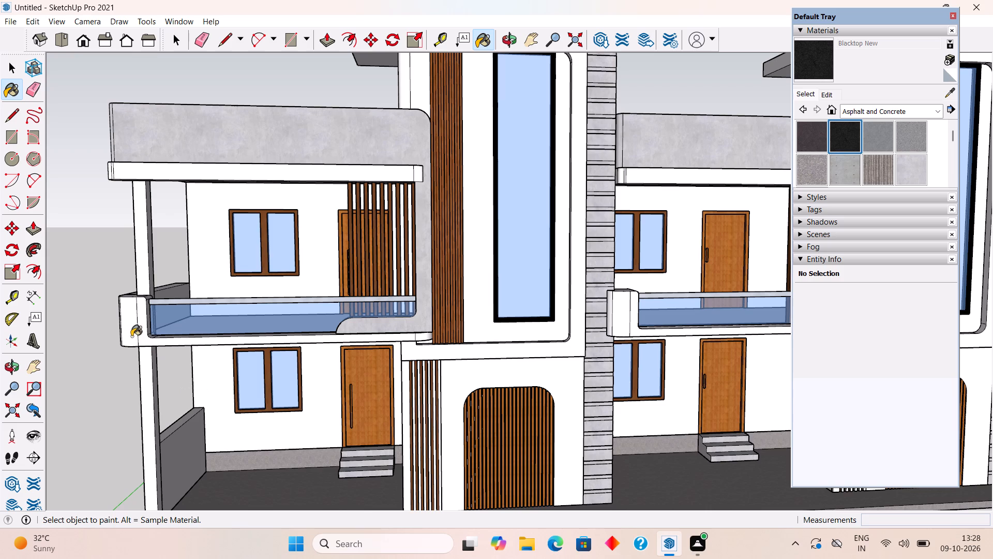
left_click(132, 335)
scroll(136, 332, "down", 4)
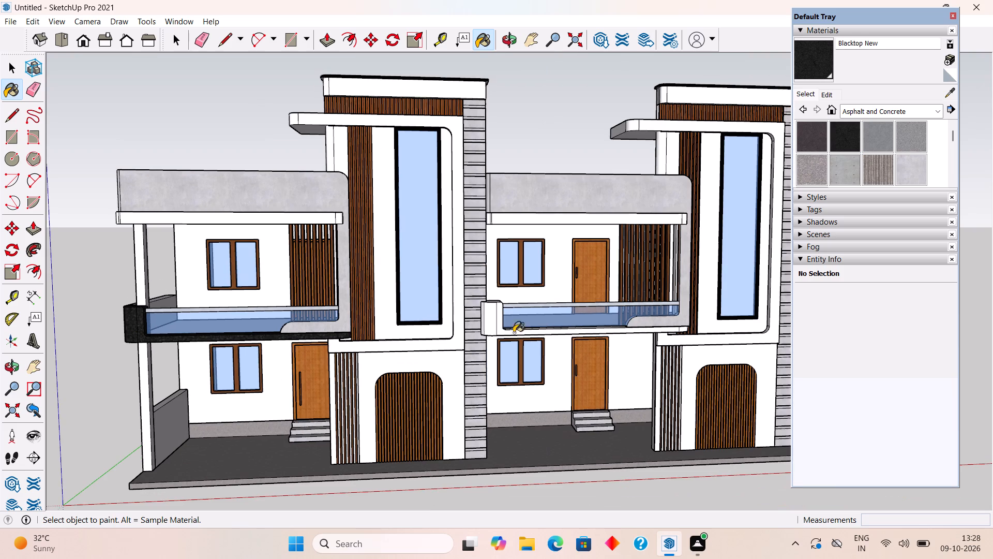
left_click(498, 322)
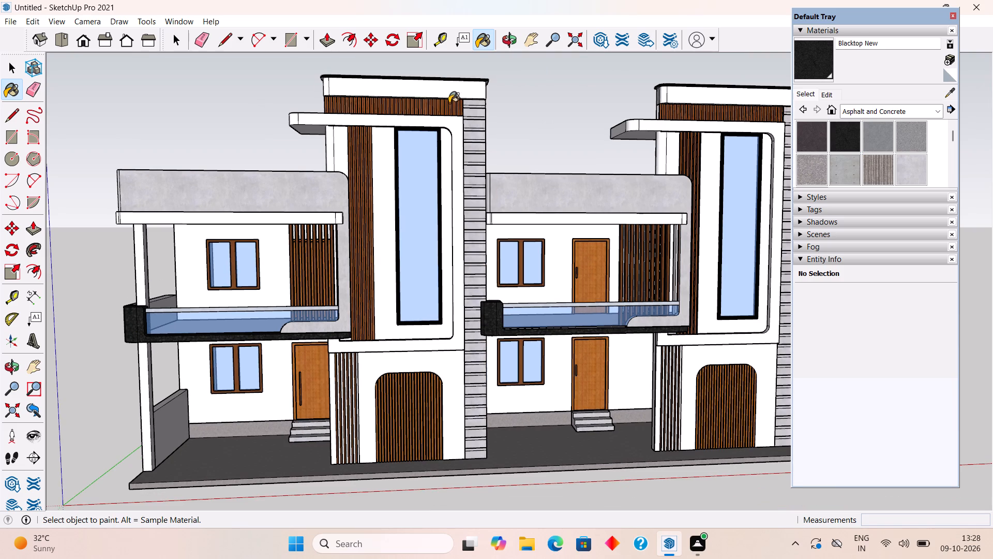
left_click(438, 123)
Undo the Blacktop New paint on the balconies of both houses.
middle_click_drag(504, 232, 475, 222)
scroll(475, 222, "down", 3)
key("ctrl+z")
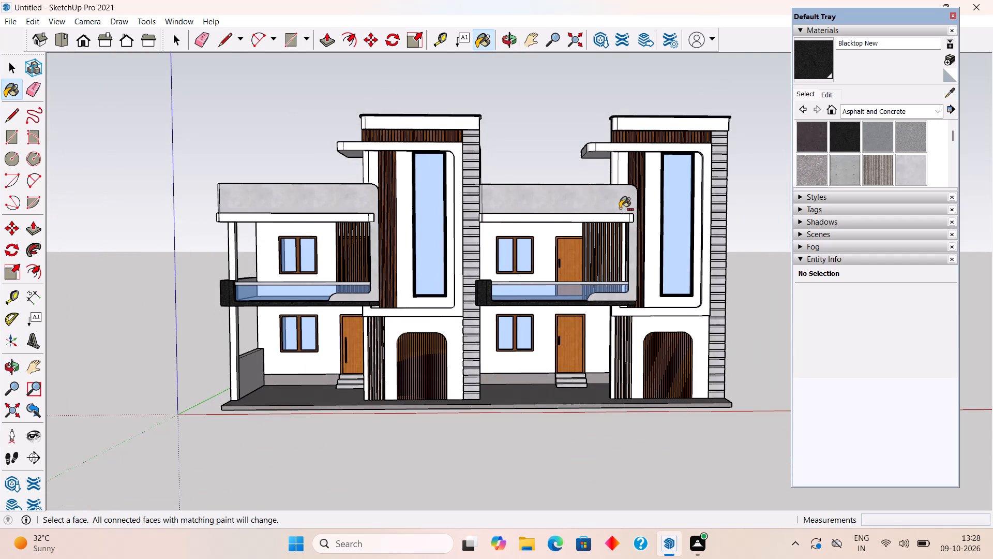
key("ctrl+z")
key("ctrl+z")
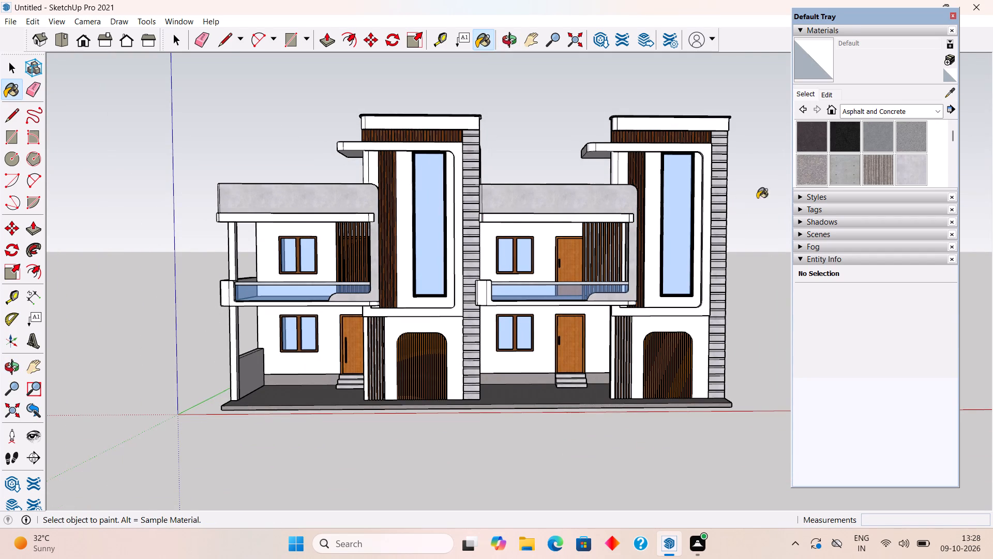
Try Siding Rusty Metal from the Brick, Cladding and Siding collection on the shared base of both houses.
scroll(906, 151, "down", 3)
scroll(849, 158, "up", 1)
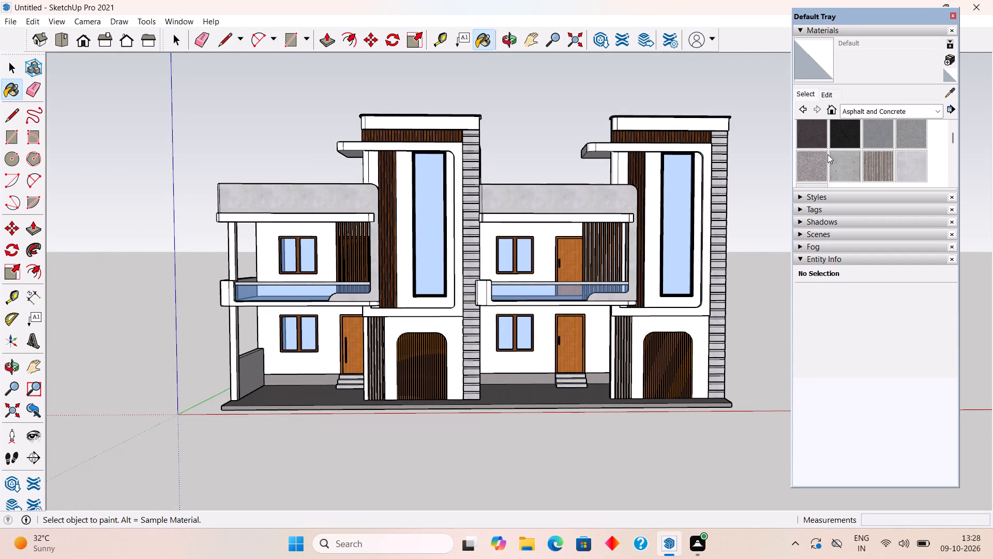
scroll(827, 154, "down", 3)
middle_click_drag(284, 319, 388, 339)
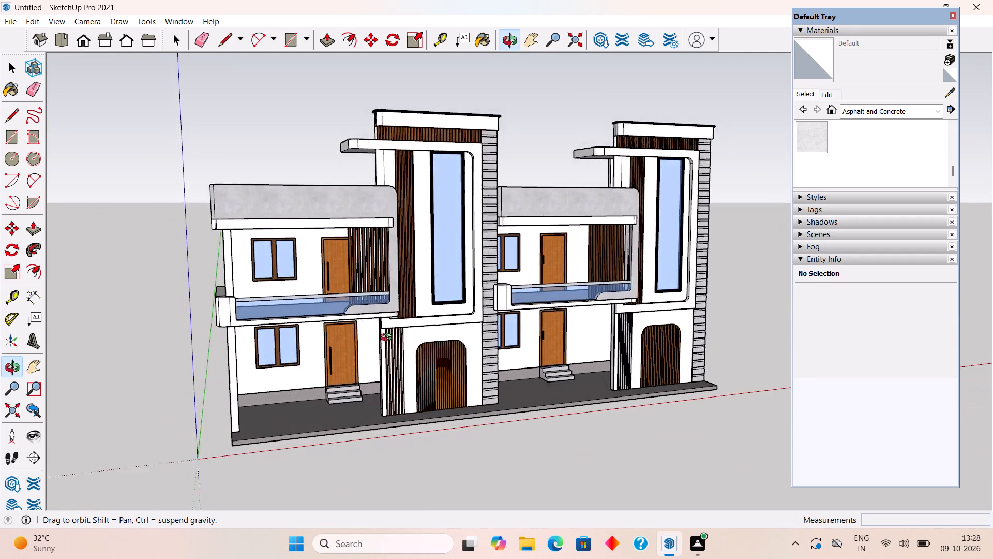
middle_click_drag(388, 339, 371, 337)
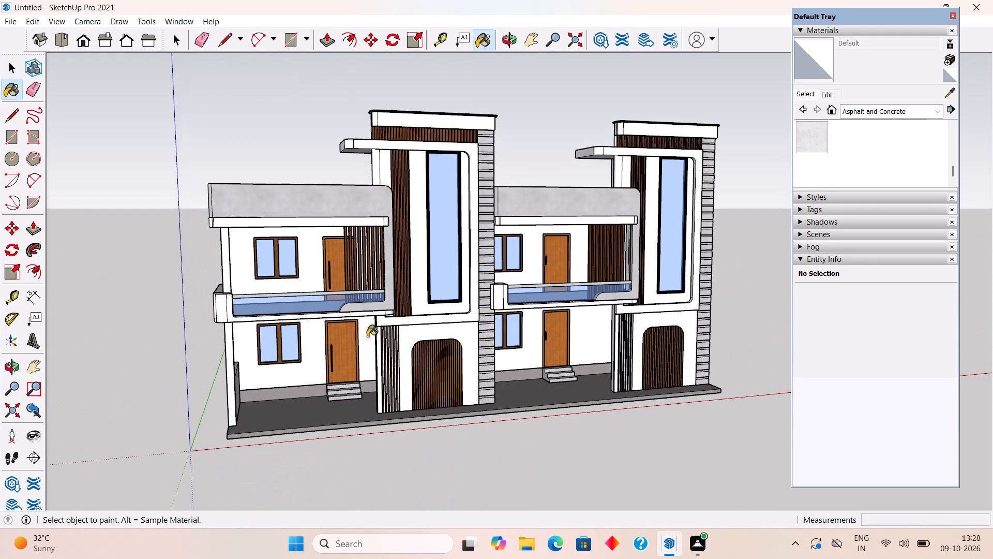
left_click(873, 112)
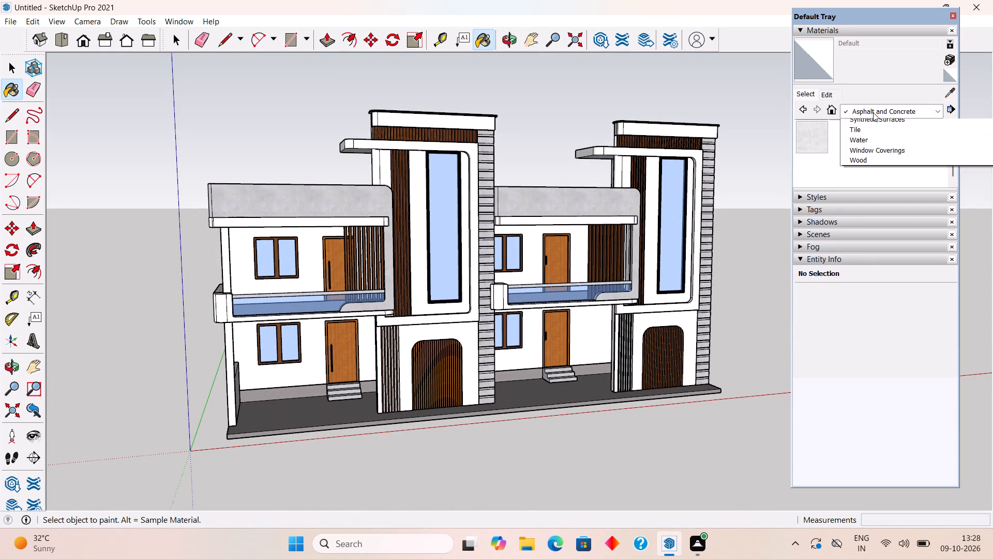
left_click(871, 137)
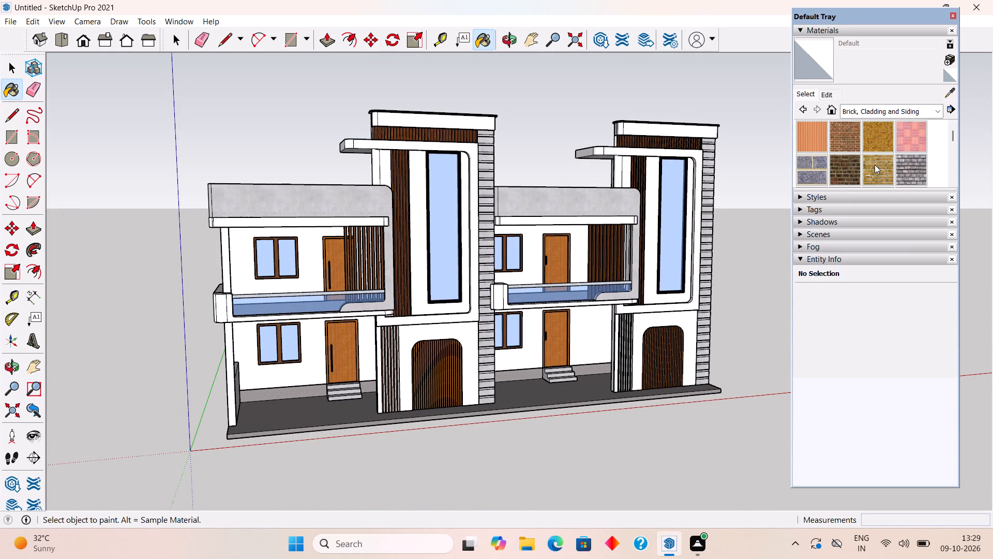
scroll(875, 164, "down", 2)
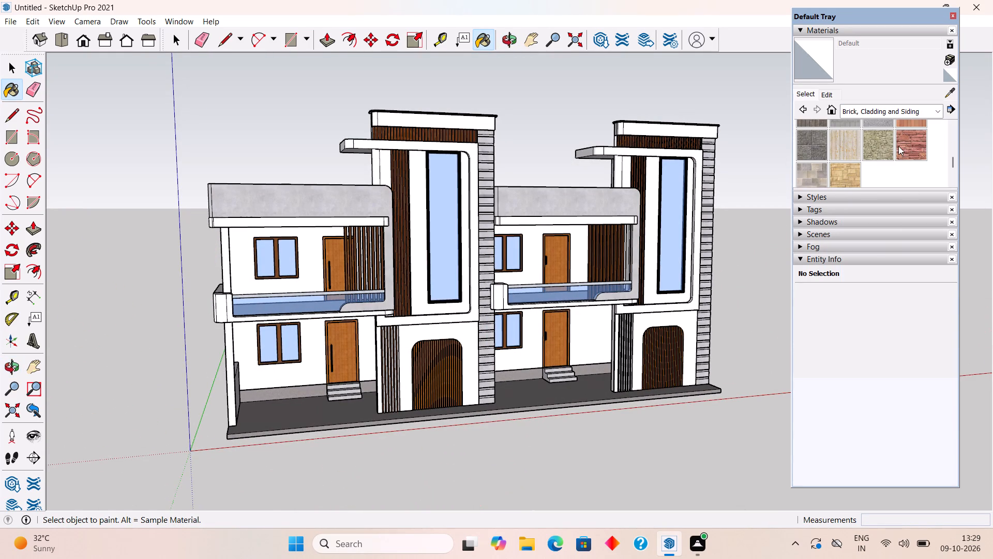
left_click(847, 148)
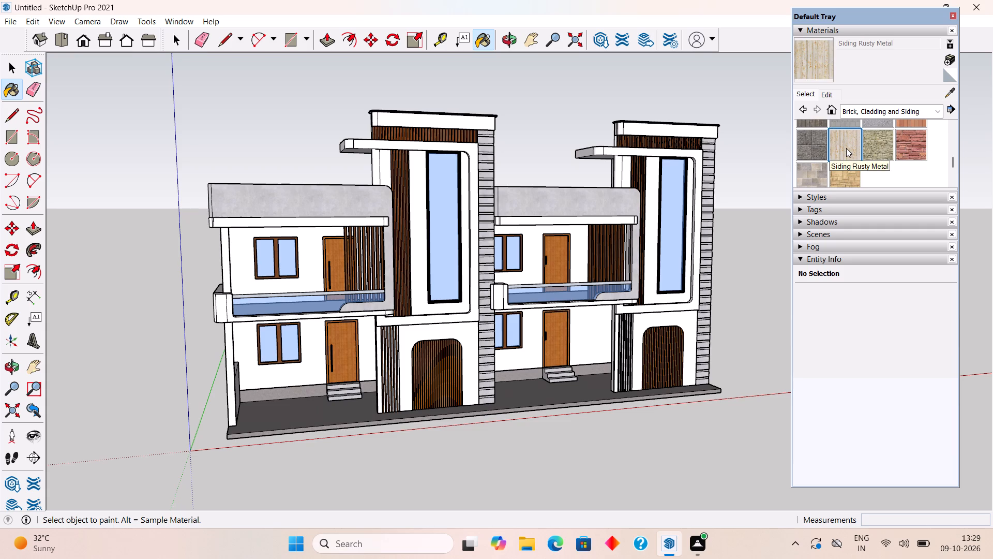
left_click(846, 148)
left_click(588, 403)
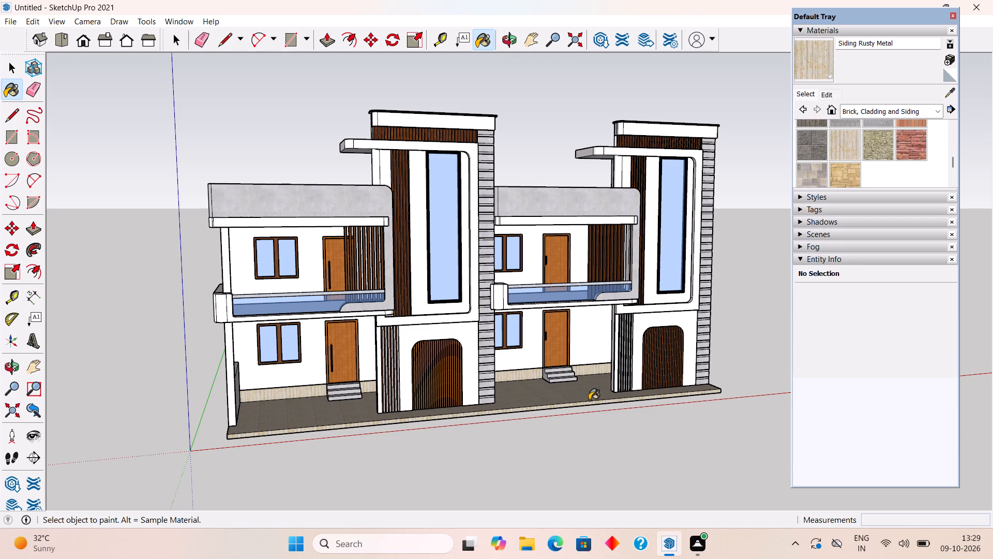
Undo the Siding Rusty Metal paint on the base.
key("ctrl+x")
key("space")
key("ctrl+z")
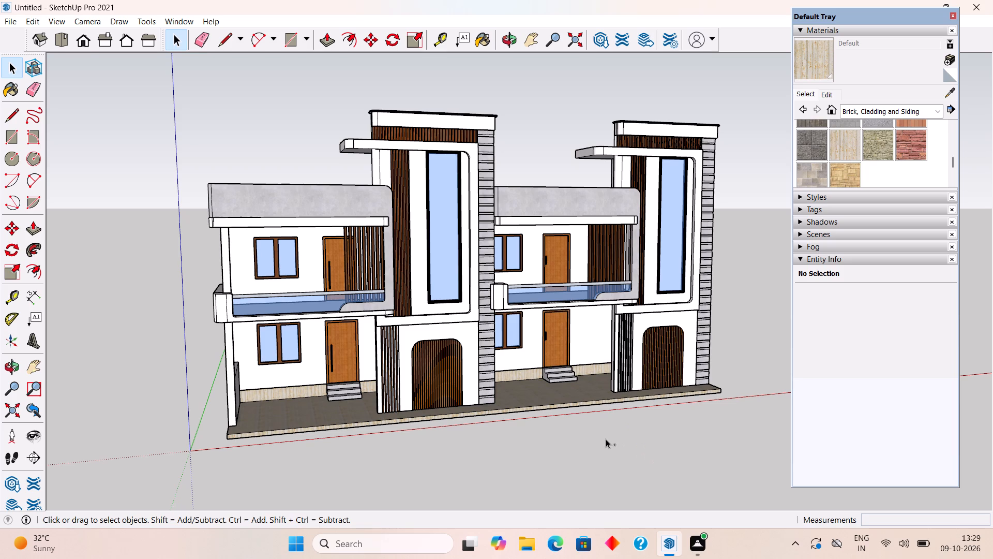
Inside the base group, paint the floor's top face and front edge with Concrete Block 8x8 Gray from Brick, Cladding and Siding.
scroll(366, 410, "up", 5)
triple_click(272, 427)
scroll(273, 383, "up", 5)
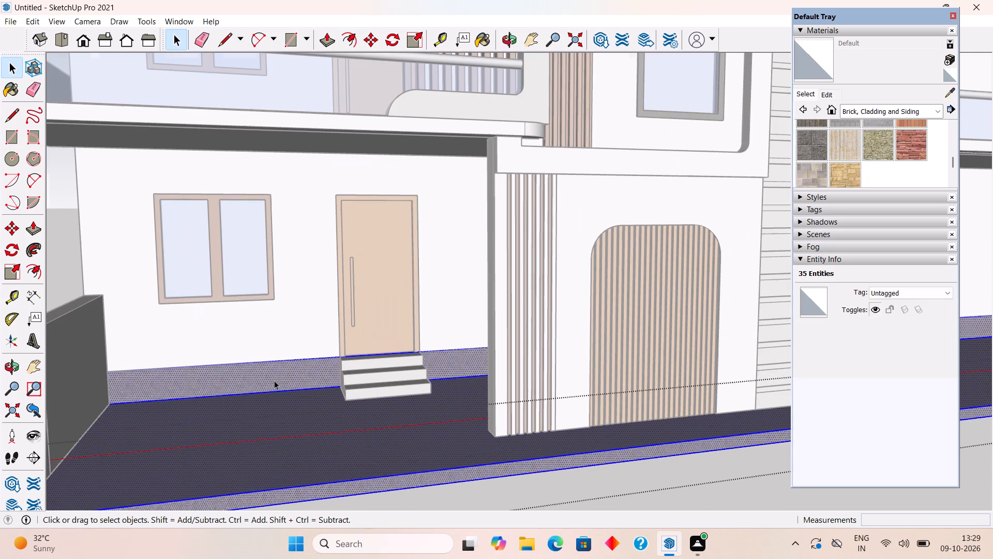
left_click(277, 380)
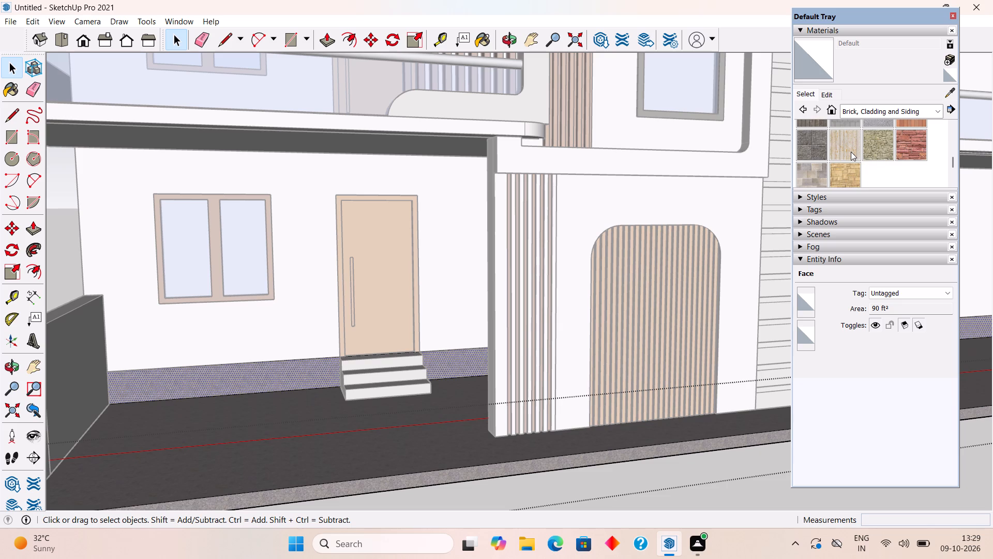
left_click(462, 447)
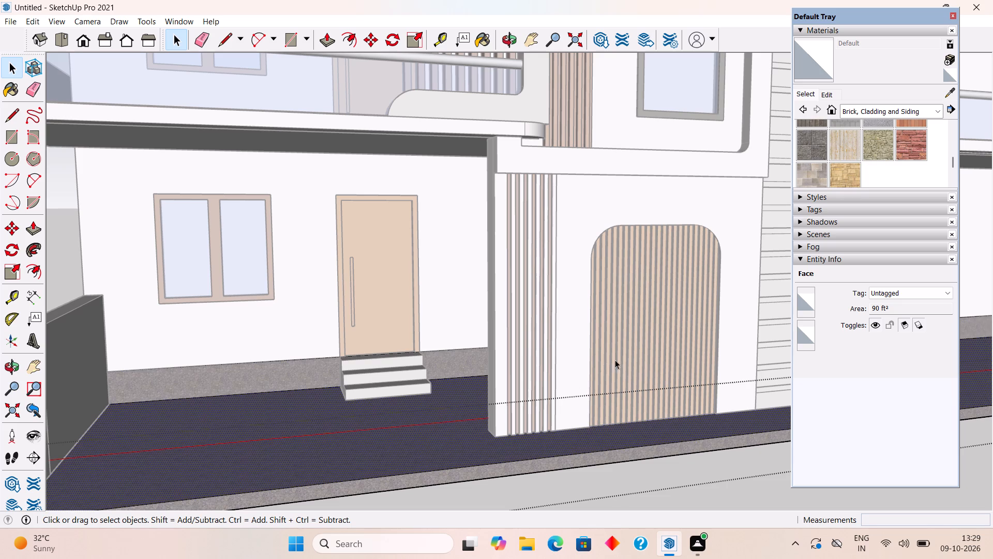
scroll(652, 296, "down", 4)
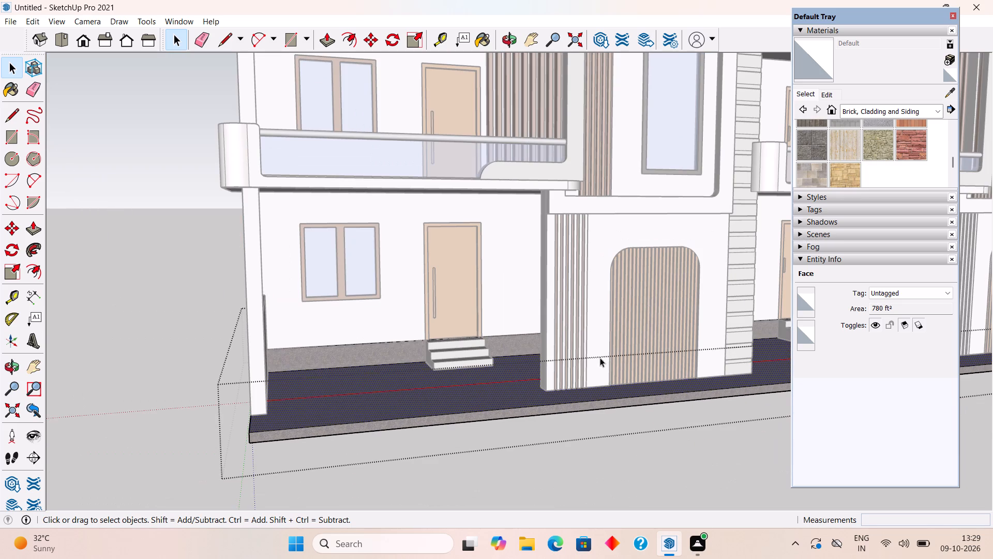
middle_click_drag(530, 396, 656, 441)
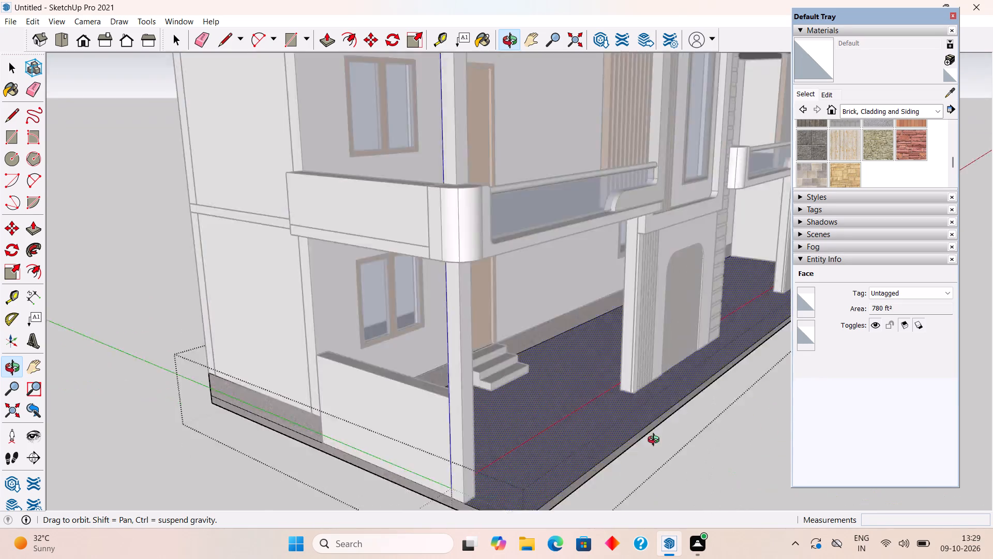
middle_click_drag(656, 441, 432, 441)
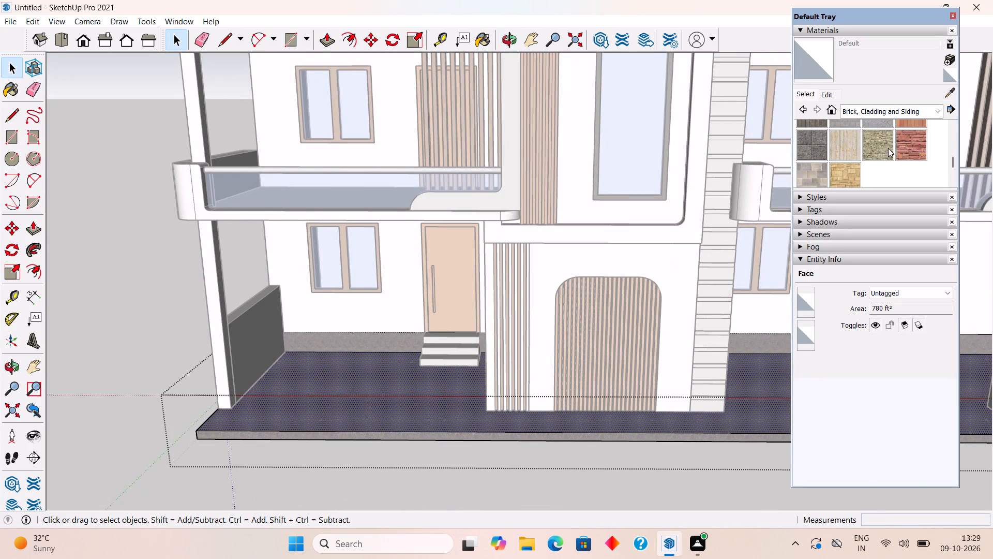
scroll(837, 160, "up", 2)
scroll(837, 160, "down", 1)
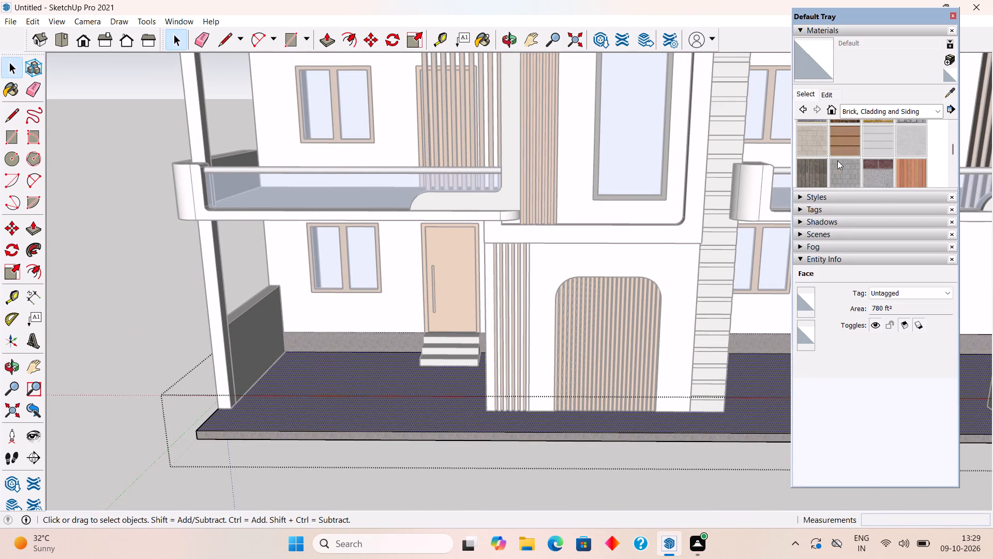
left_click(846, 173)
left_click(504, 426)
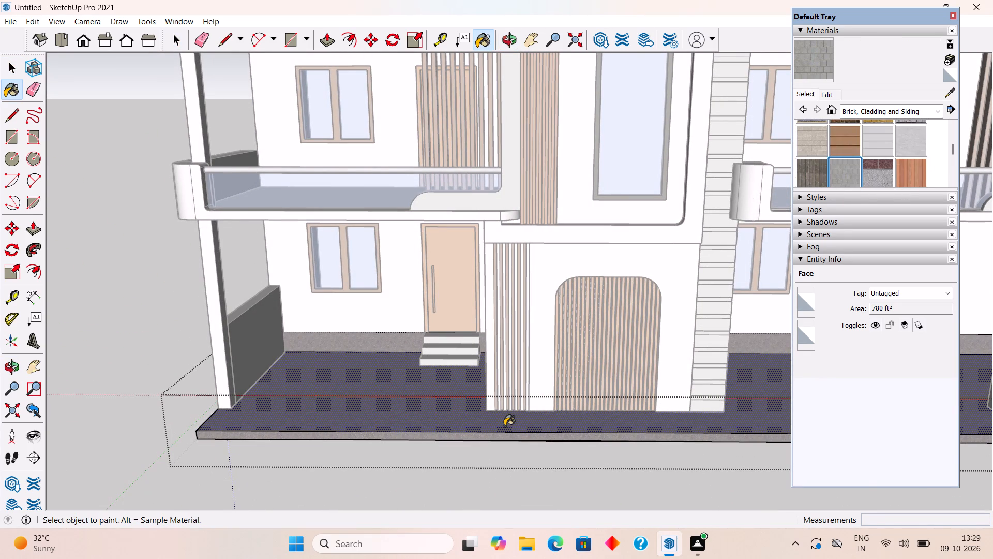
left_click(499, 438)
key("space")
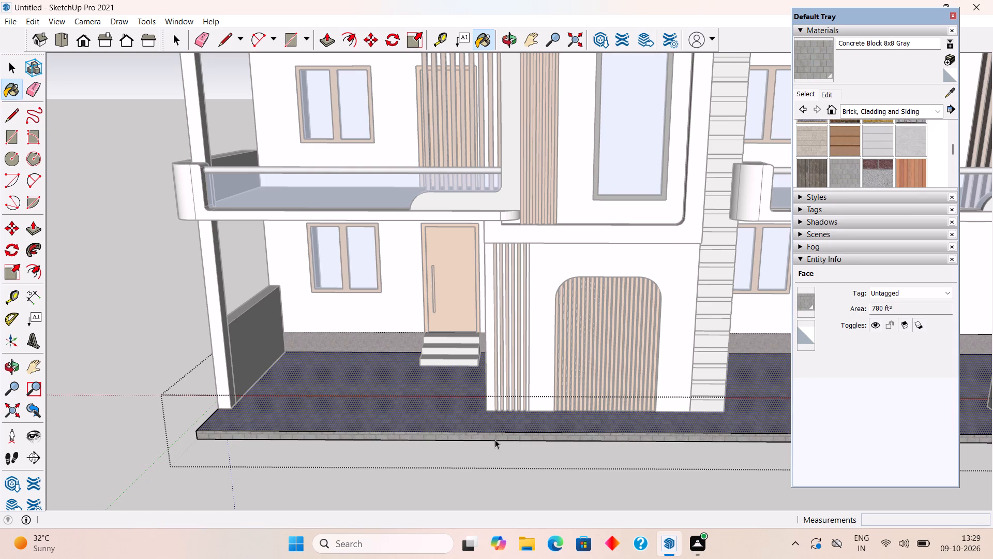
left_click(268, 481)
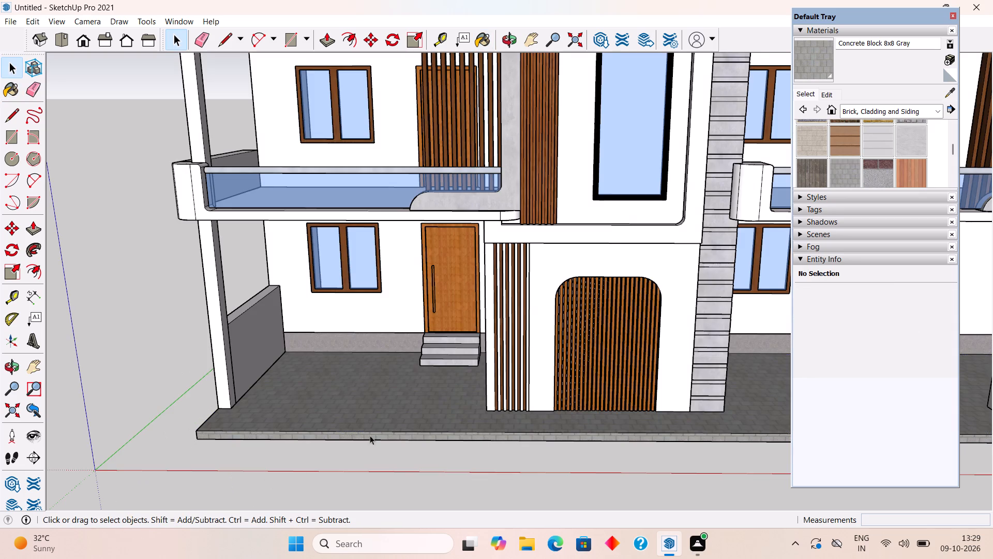
Examine the repainted floor and the whole front elevation of both houses from near, far, high and low viewpoints.
middle_click_drag(386, 435, 495, 432)
scroll(495, 432, "down", 7)
middle_click_drag(586, 407, 465, 413)
scroll(466, 413, "down", 2)
scroll(618, 402, "up", 2)
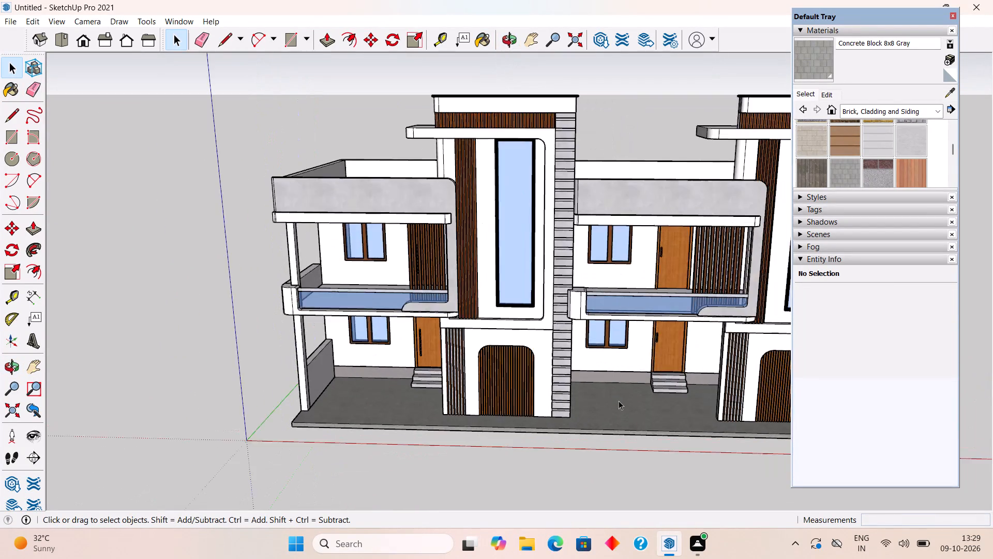
scroll(619, 401, "down", 5)
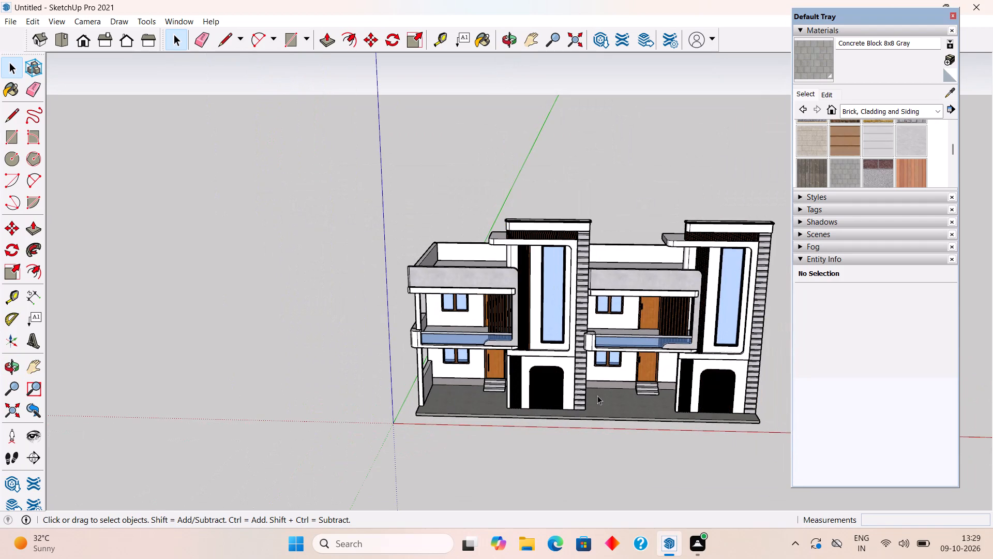
scroll(597, 395, "down", 3)
scroll(808, 315, "up", 4)
scroll(755, 400, "up", 2)
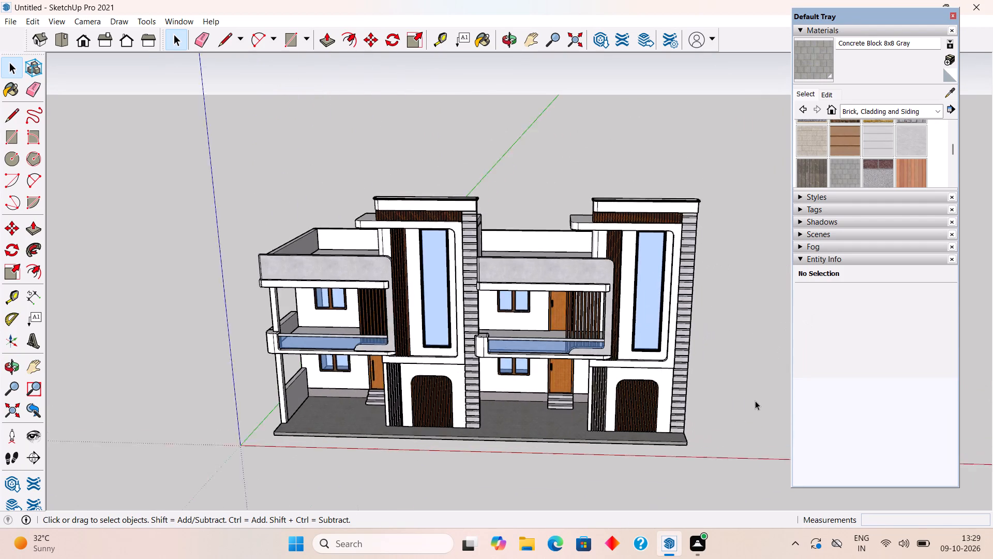
scroll(755, 401, "up", 2)
middle_click_drag(704, 390, 713, 348)
scroll(713, 348, "up", 3)
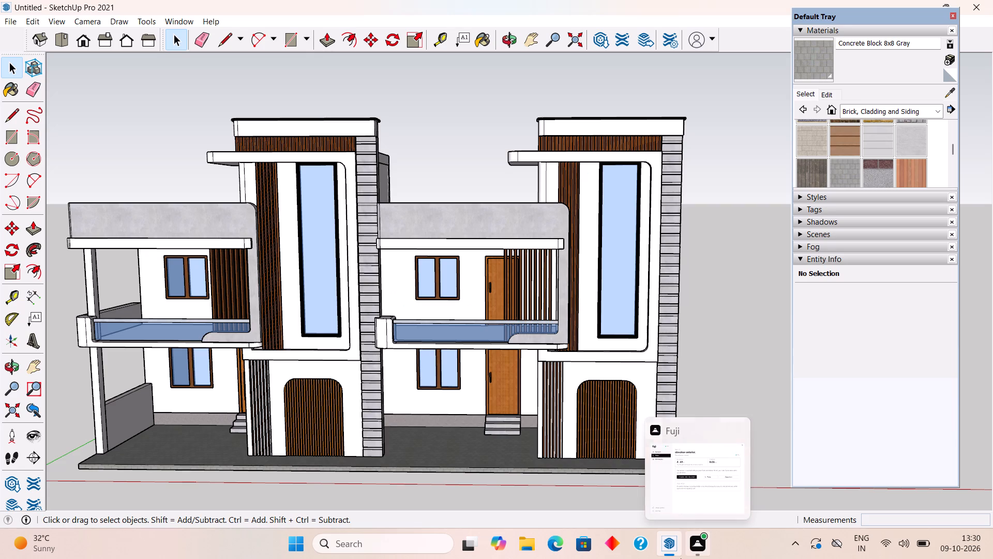
Examine both houses from the open-balcony side corner, from above and from the front.
scroll(515, 440, "down", 5)
scroll(237, 431, "up", 4)
middle_click_drag(231, 430, 406, 412)
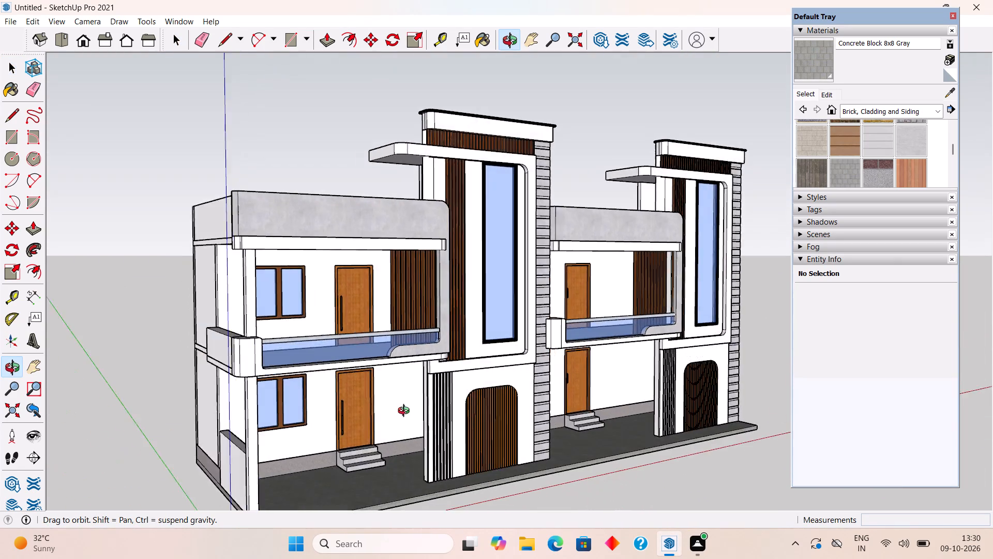
middle_click_drag(406, 412, 384, 449)
scroll(293, 418, "down", 2)
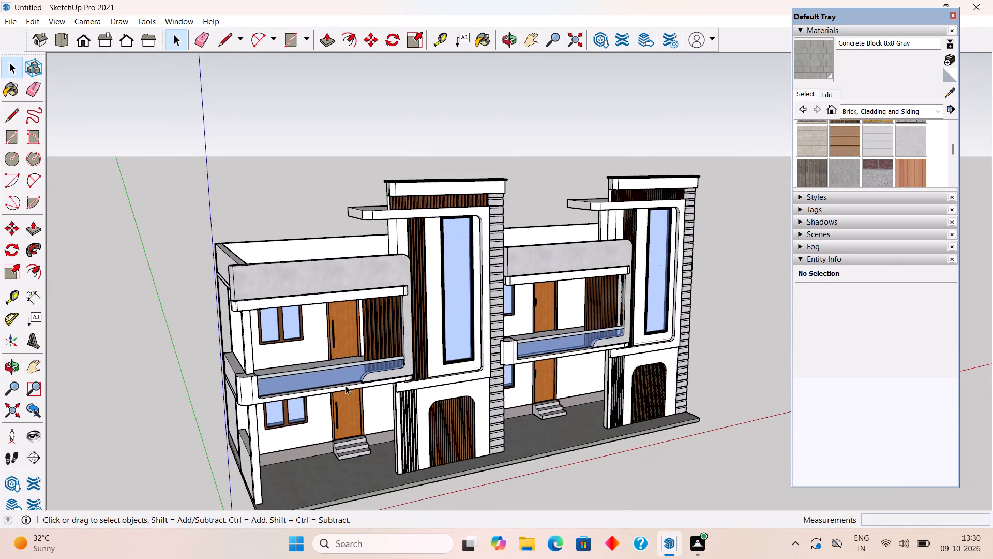
scroll(352, 383, "up", 4)
middle_click_drag(418, 389, 282, 375)
scroll(279, 377, "down", 1)
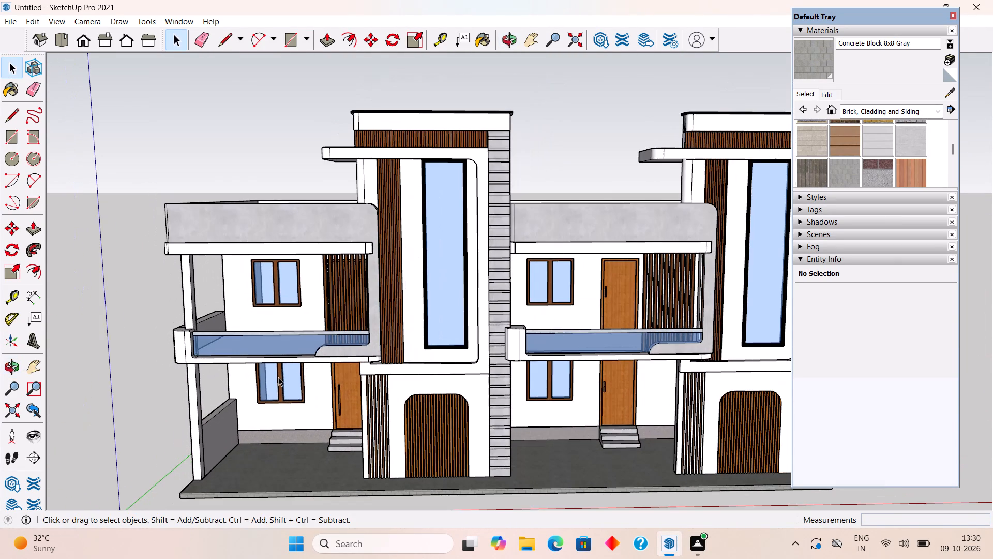
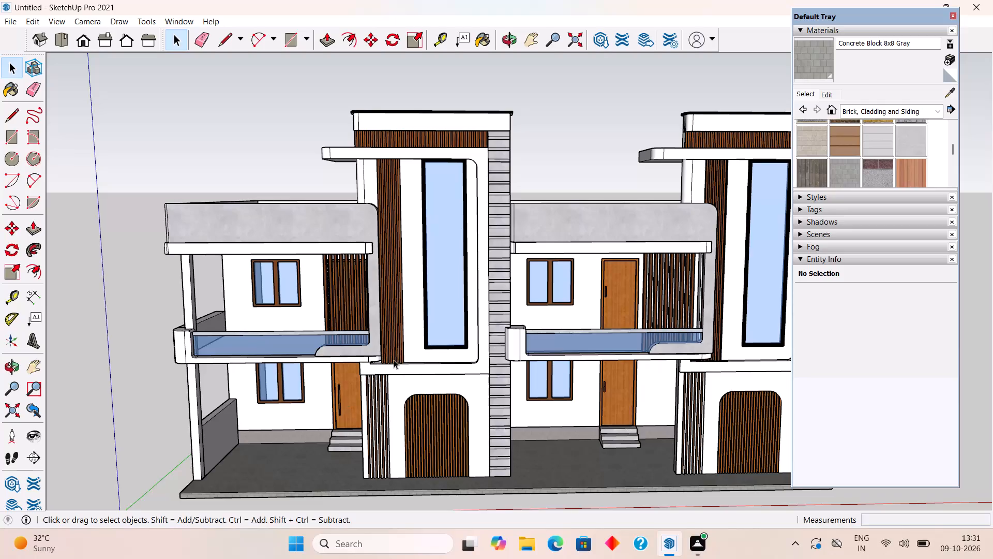
Examine the front elevation of both houses from far, low and near viewpoints.
scroll(373, 314, "down", 6)
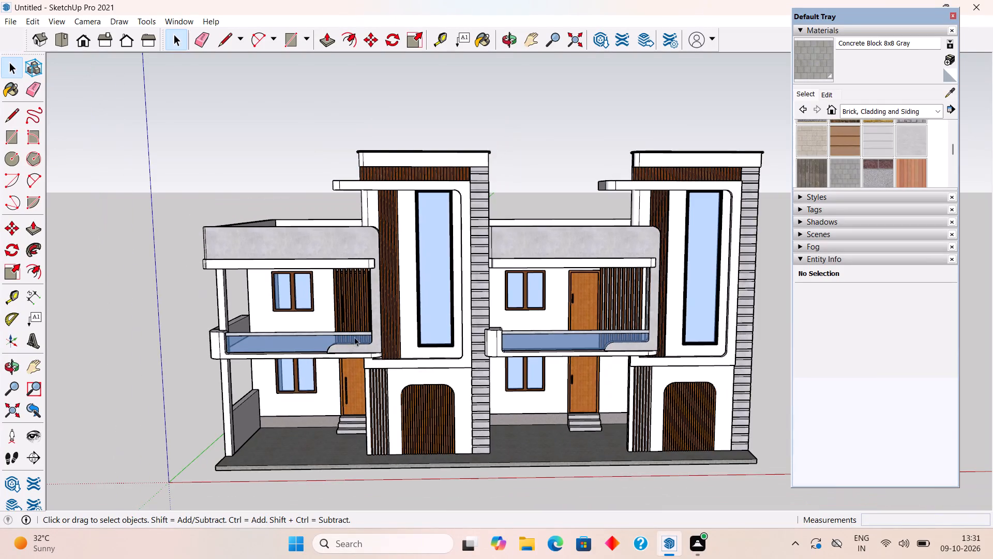
scroll(357, 337, "down", 5)
scroll(364, 397, "up", 6)
middle_click_drag(341, 380, 465, 312)
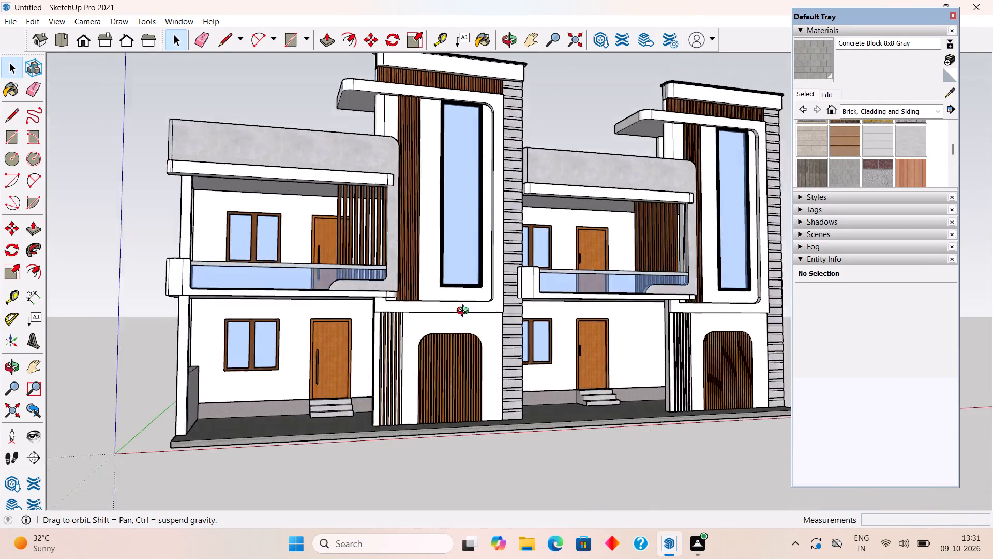
middle_click_drag(465, 312, 470, 316)
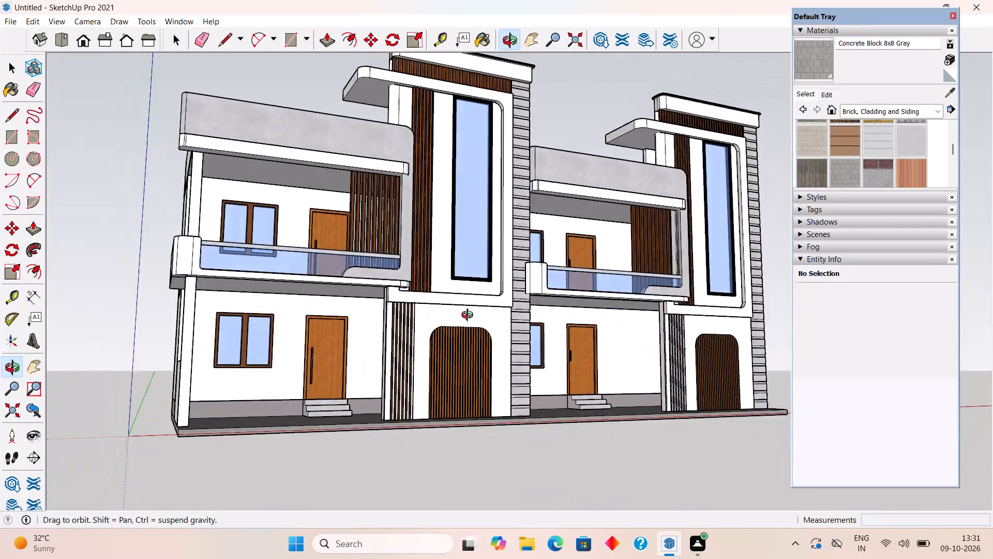
middle_click_drag(470, 316, 440, 407)
scroll(440, 407, "down", 1)
scroll(441, 401, "up", 3)
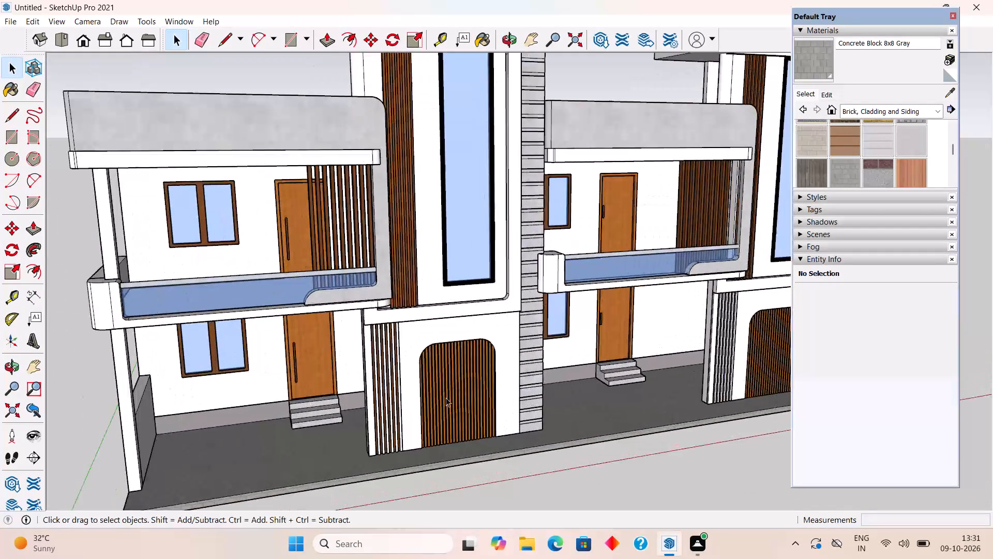
scroll(446, 398, "down", 5)
scroll(591, 321, "down", 3)
Examine the whole twin-house building from both ends, the rear wall and the roof side.
middle_click_drag(608, 326, 198, 329)
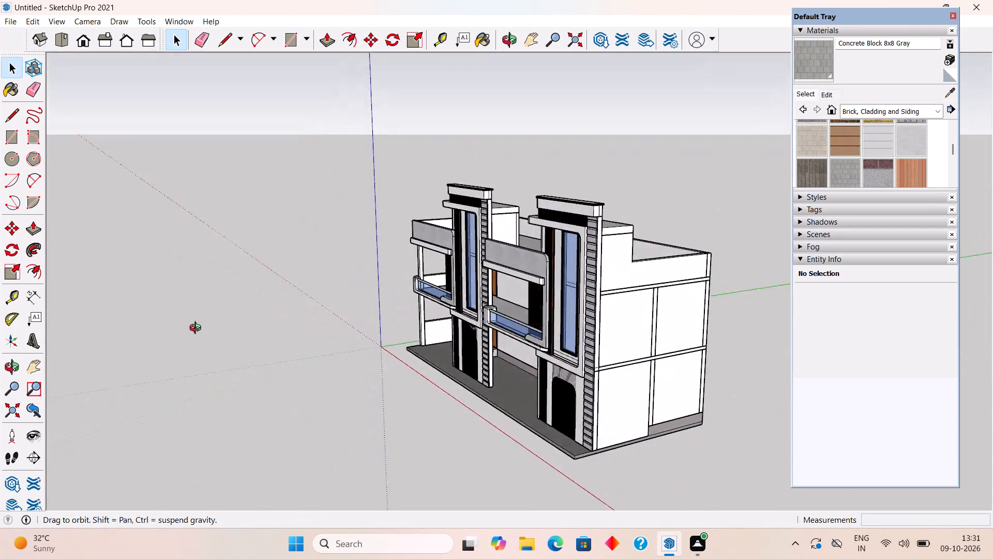
middle_click_drag(198, 329, 655, 366)
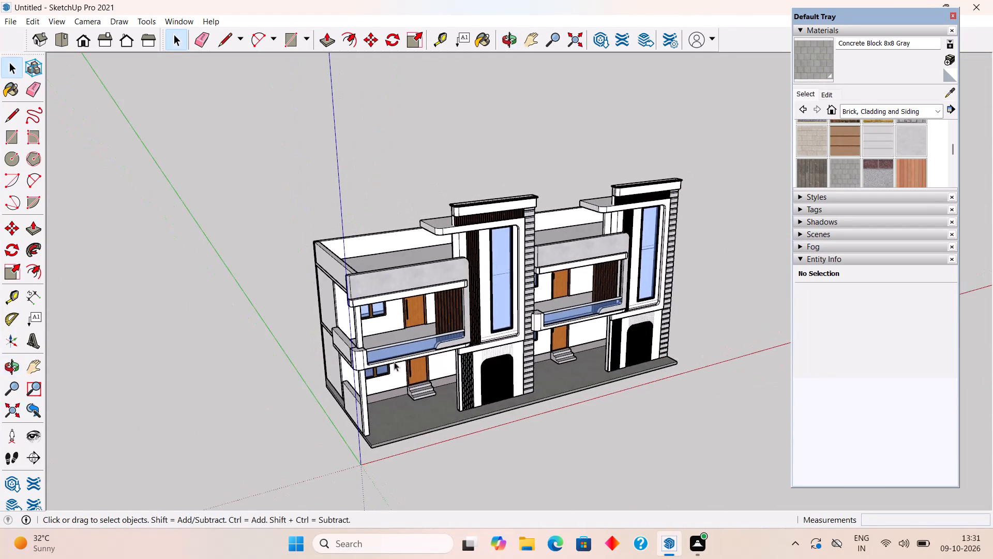
middle_click_drag(392, 362, 768, 336)
middle_click_drag(439, 381, 598, 348)
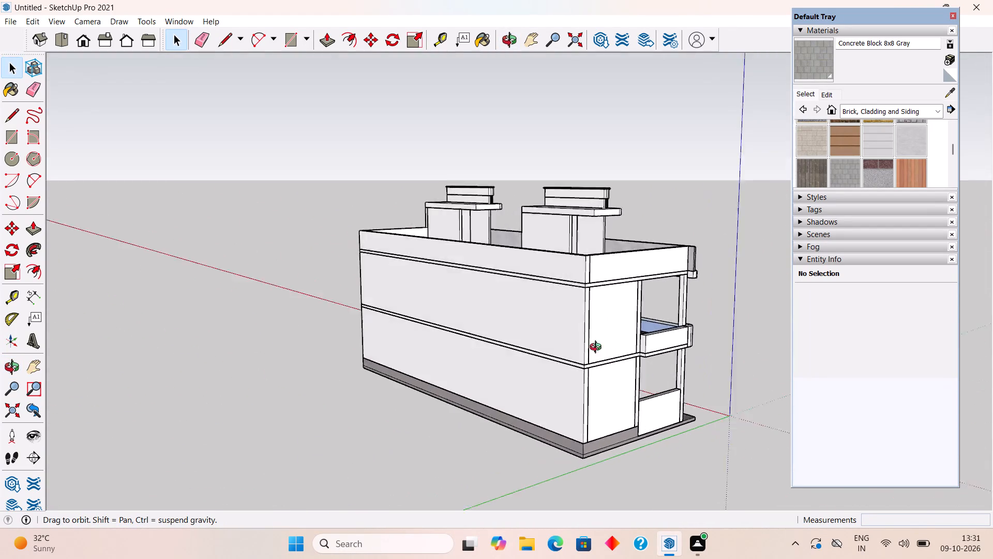
middle_click_drag(598, 348, 582, 405)
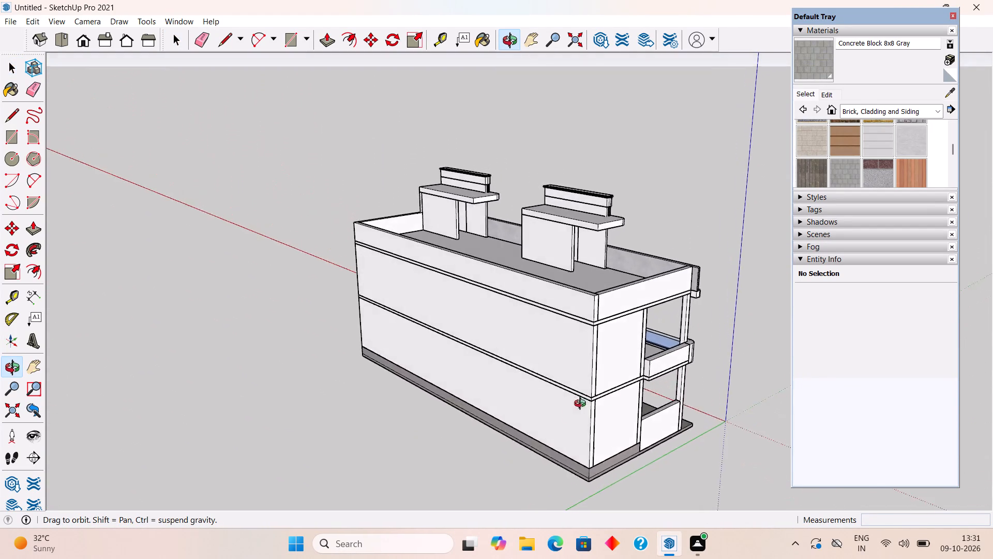
middle_click_drag(582, 405, 156, 405)
middle_click_drag(600, 373, 567, 371)
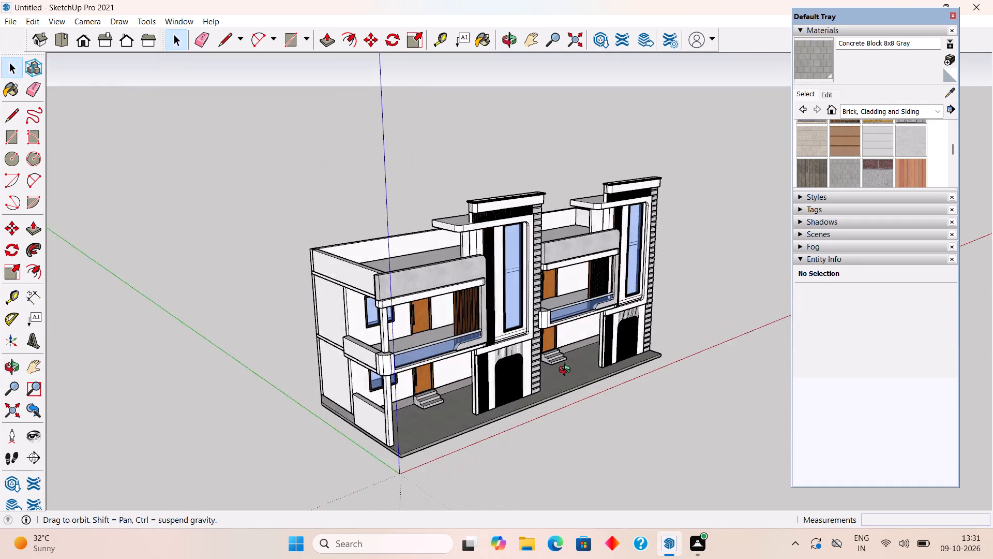
middle_click_drag(567, 371, 265, 358)
scroll(265, 358, "up", 3)
scroll(663, 421, "up", 3)
scroll(494, 372, "down", 9)
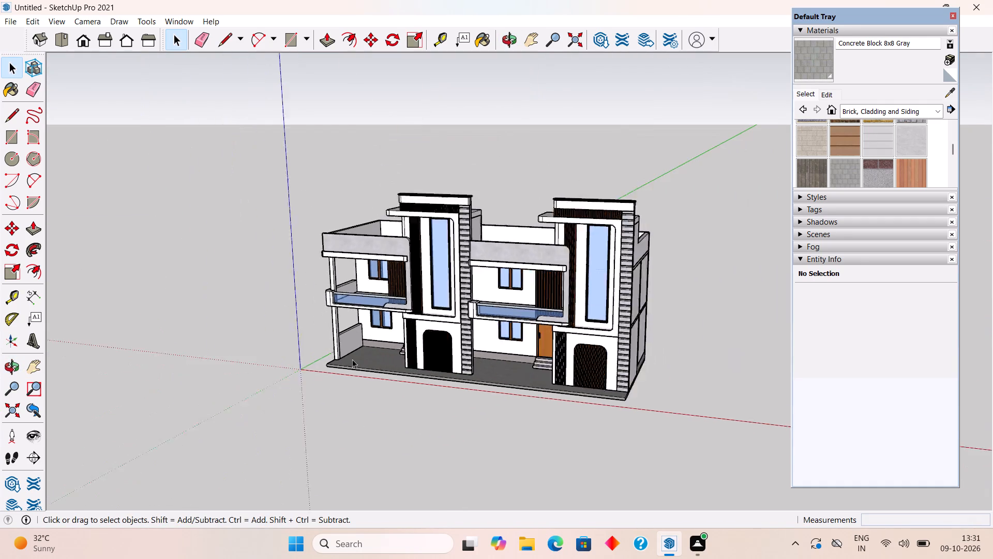
Examine the front facades, slatted cladding and concrete parapets of both houses from close and low viewpoints.
middle_click_drag(454, 397, 675, 358)
scroll(668, 364, "up", 3)
scroll(527, 358, "up", 4)
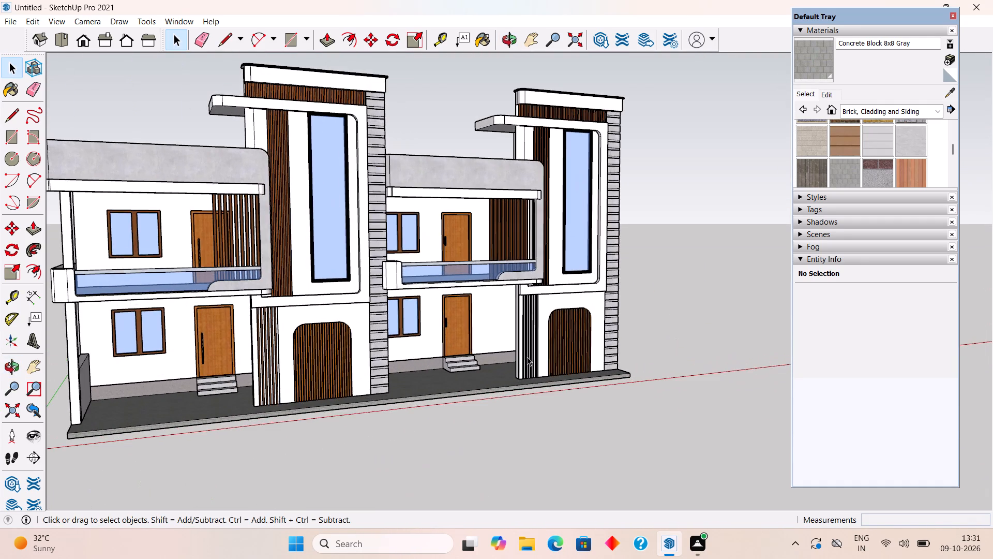
middle_click_drag(526, 357, 358, 394)
scroll(350, 390, "up", 2)
scroll(392, 283, "down", 5)
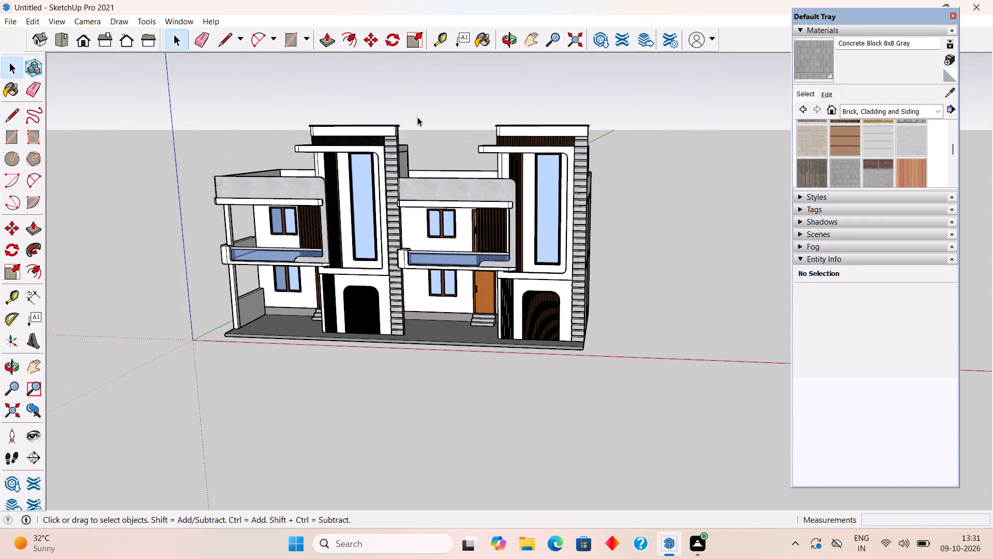
scroll(422, 83, "up", 4)
middle_click_drag(380, 229, 506, 204)
scroll(510, 205, "up", 1)
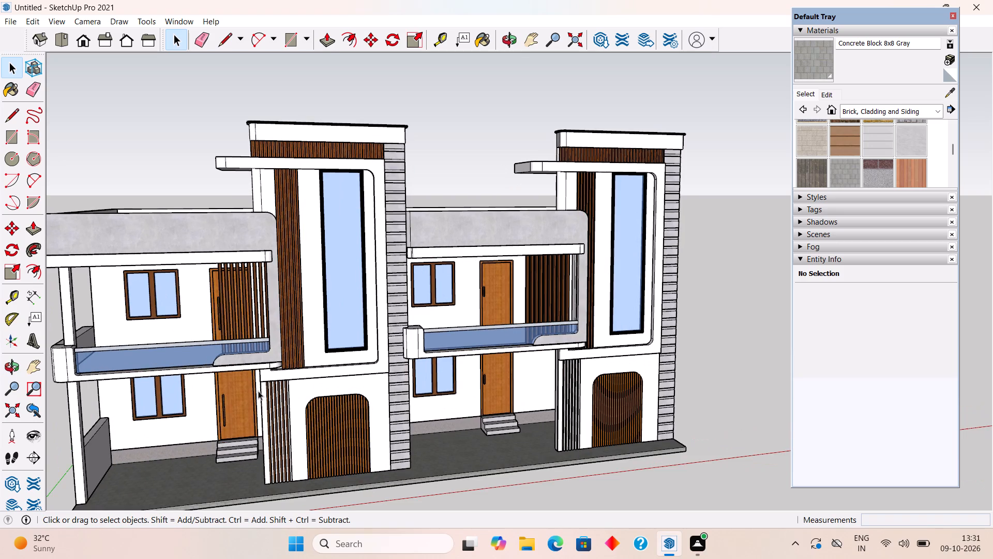
scroll(258, 391, "up", 1)
scroll(258, 391, "down", 3)
scroll(94, 418, "up", 2)
middle_click_drag(94, 418, 140, 351)
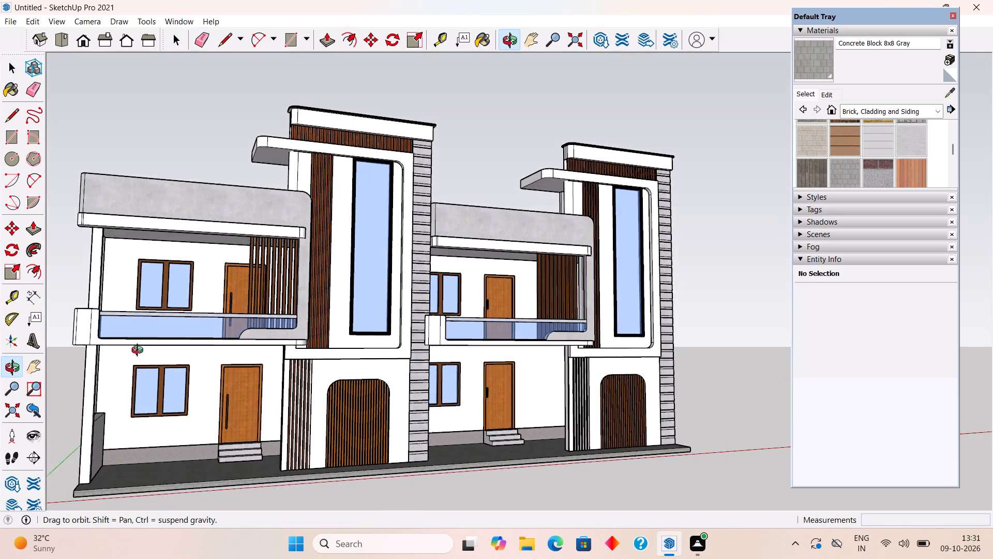
Examine the open-balcony side wall and the full front elevation of both houses at eye level.
middle_click_drag(140, 351, 413, 404)
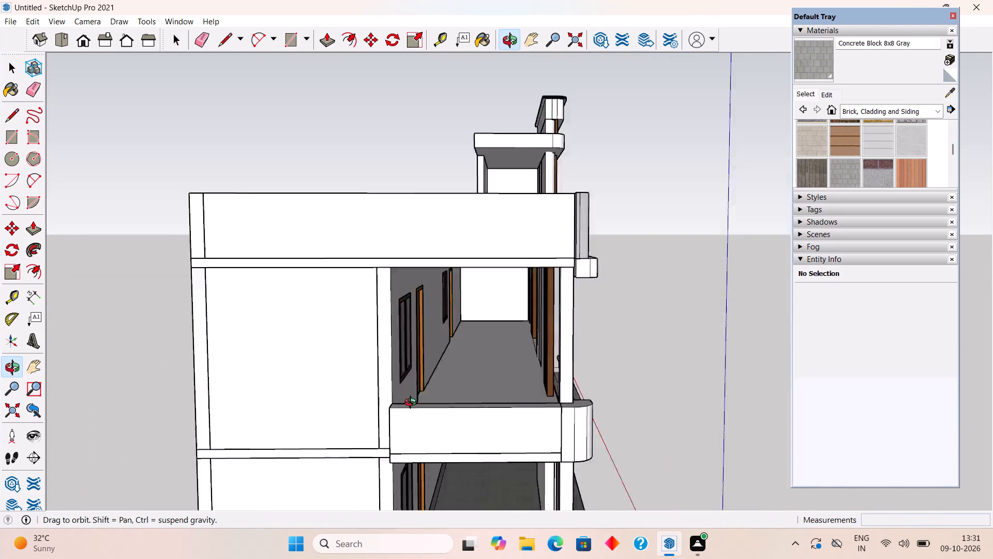
middle_click_drag(413, 404, 320, 373)
scroll(320, 373, "down", 7)
middle_click_drag(347, 451, 188, 462)
scroll(188, 462, "up", 3)
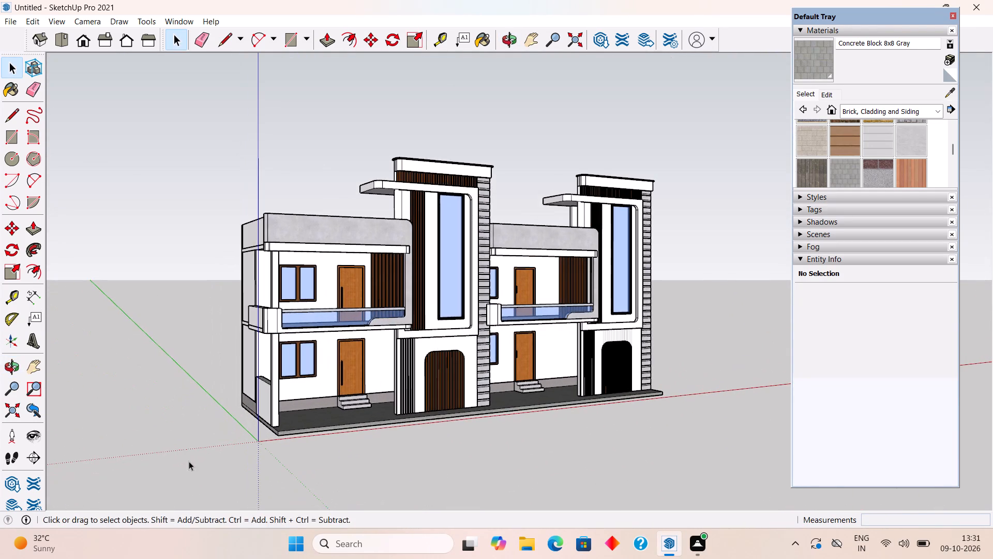
middle_click_drag(355, 436, 238, 436)
scroll(237, 436, "up", 2)
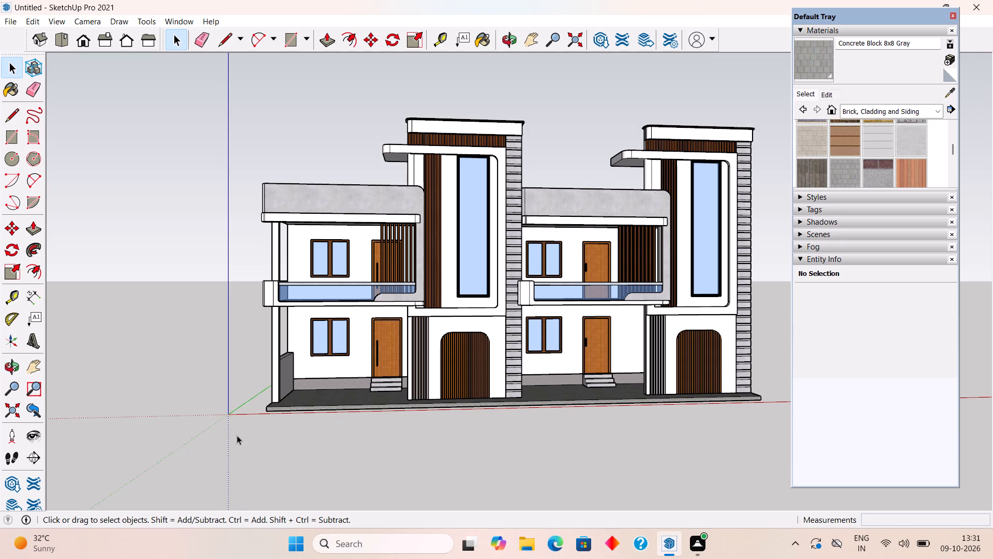
scroll(282, 386, "down", 4)
scroll(525, 418, "down", 2)
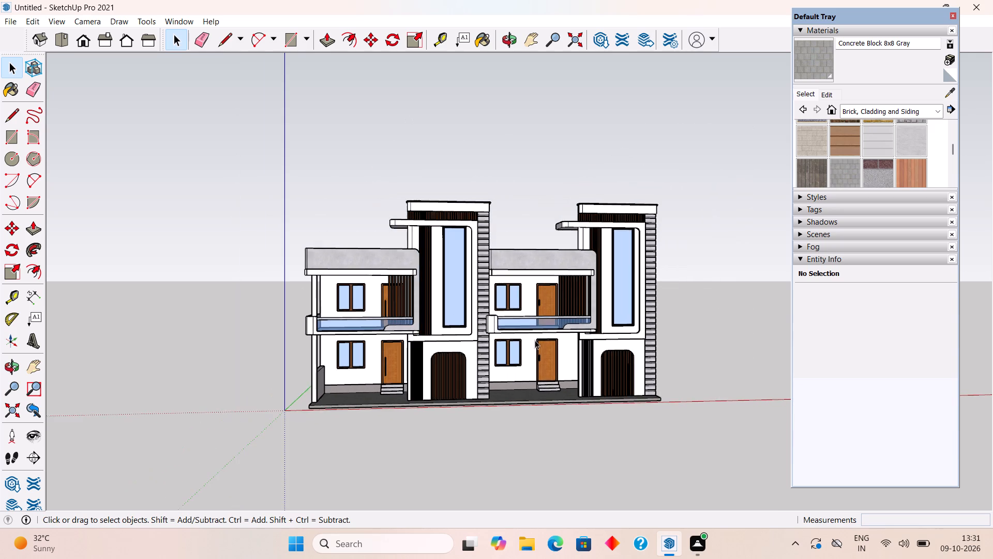
scroll(538, 329, "up", 3)
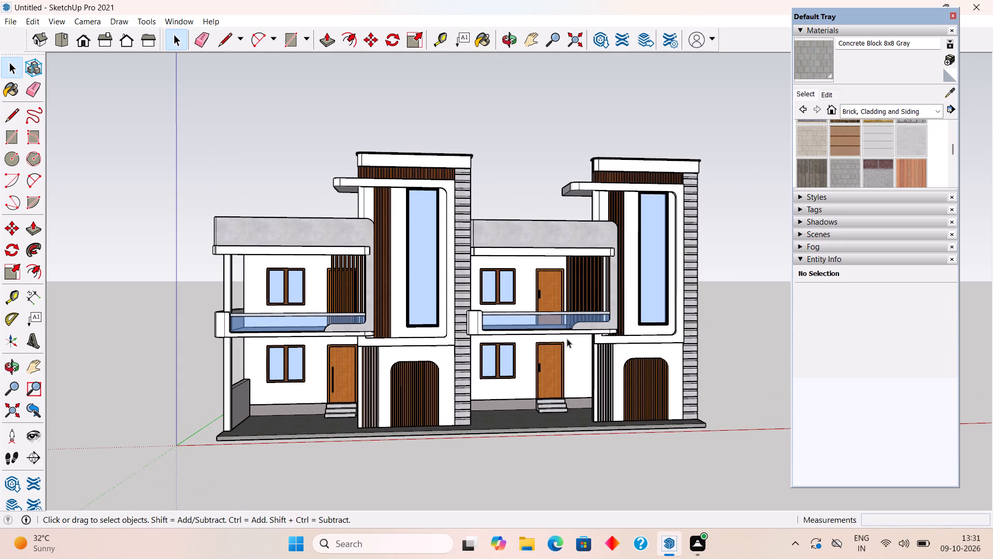
scroll(583, 318, "up", 4)
Examine the tower-end corner, the roof and the front of both houses from oblique and high viewpoints.
middle_click_drag(600, 291, 267, 354)
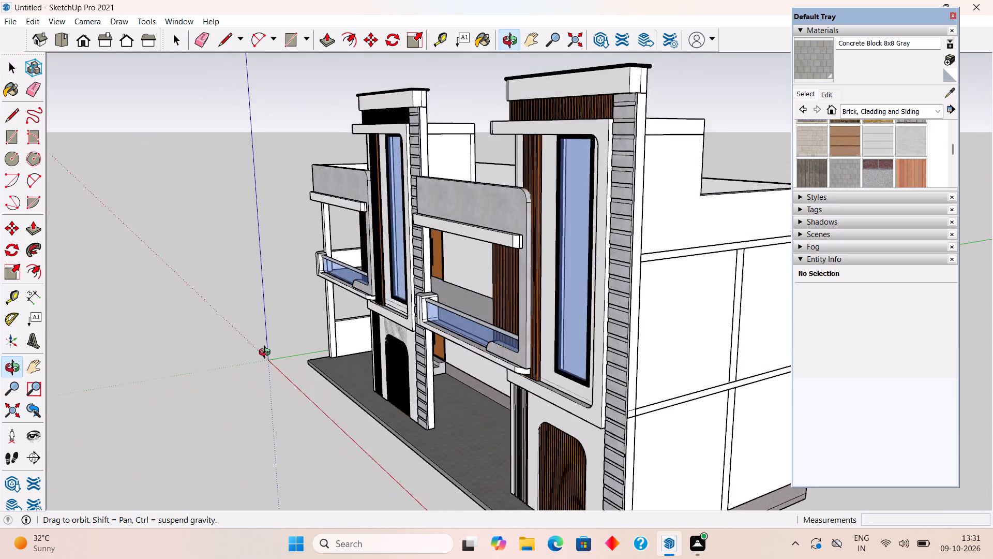
middle_click_drag(267, 354, 579, 346)
scroll(579, 346, "down", 7)
middle_click_drag(717, 320, 422, 337)
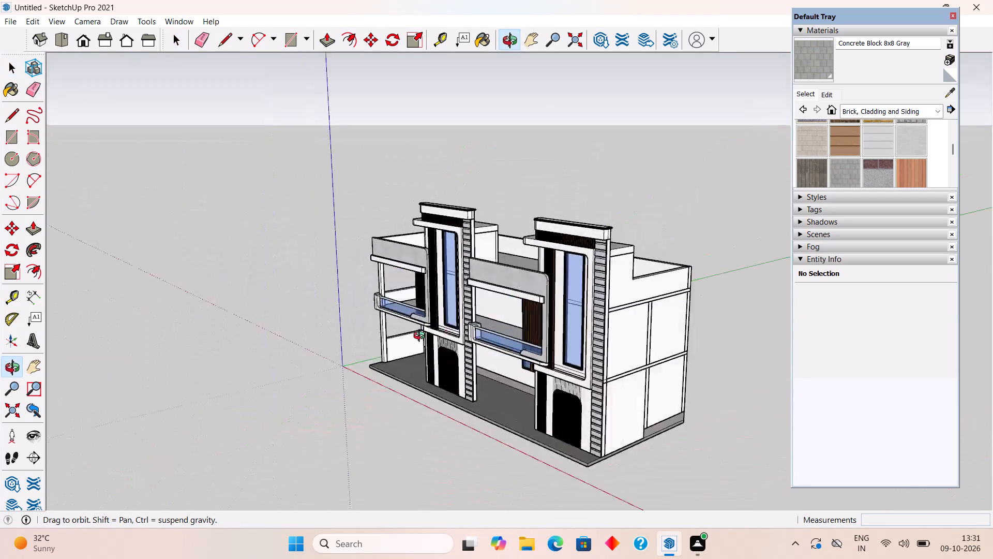
middle_click_drag(422, 337, 418, 444)
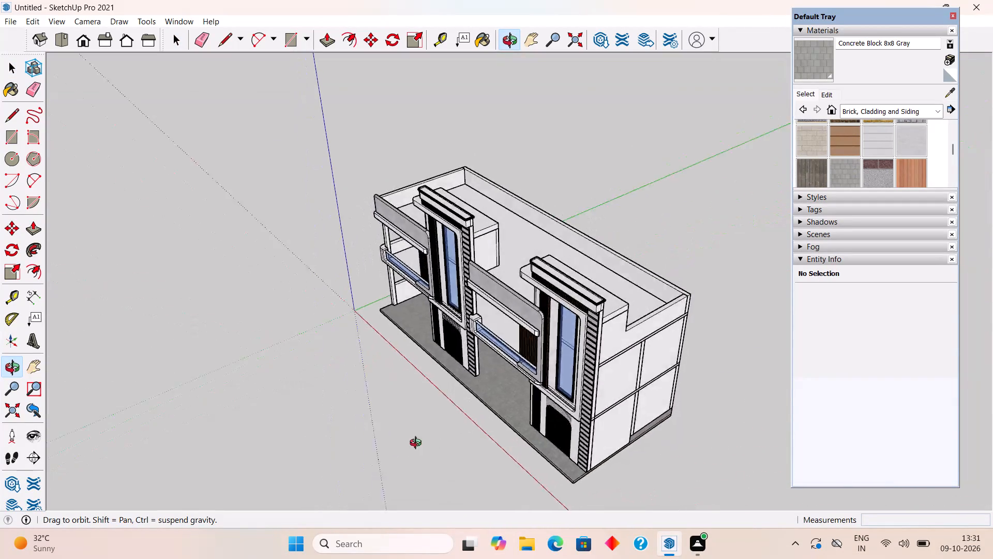
middle_click_drag(418, 444, 396, 360)
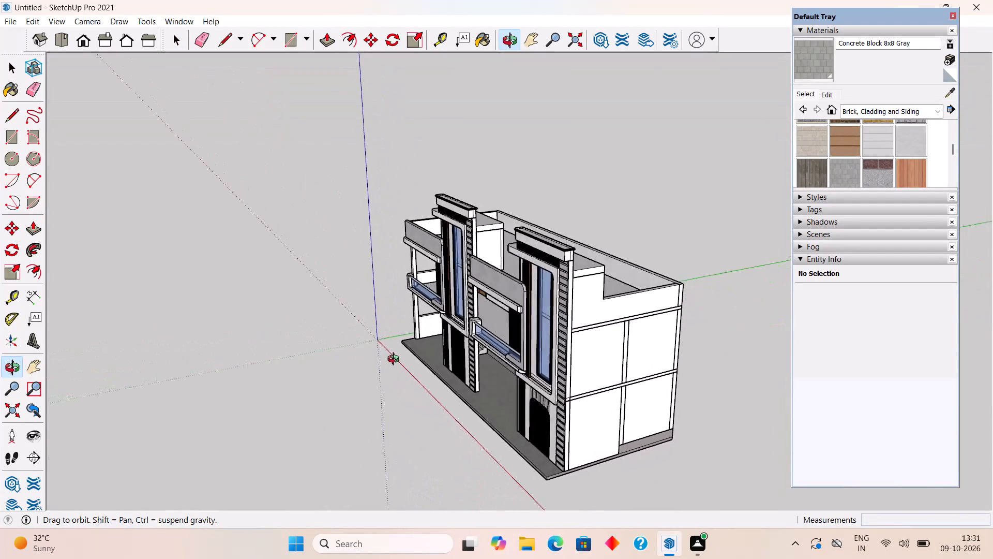
middle_click_drag(396, 360, 545, 348)
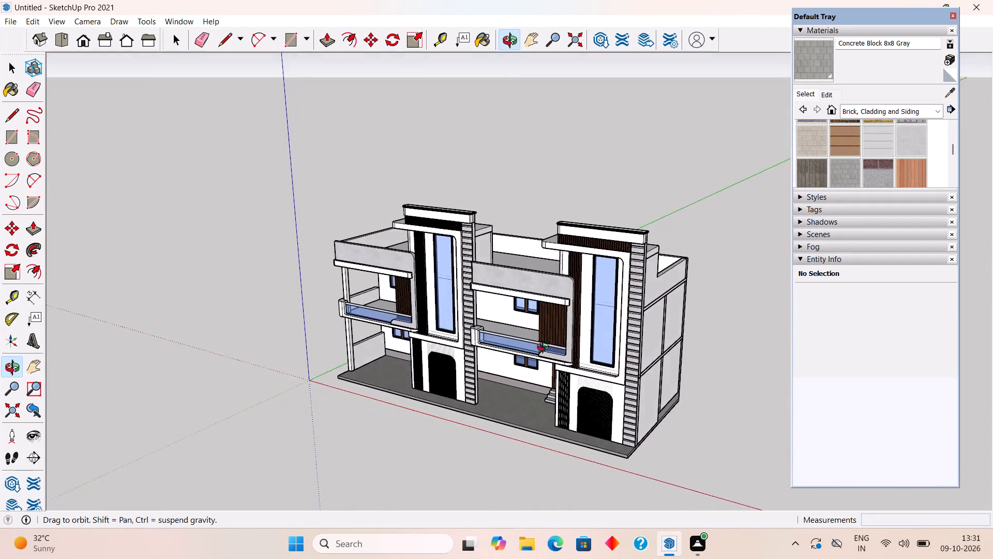
middle_click_drag(545, 348, 672, 303)
scroll(669, 305, "up", 4)
scroll(665, 360, "up", 4)
Examine the tower-end side wall, the rear wall and the underside of the base slab.
middle_click_drag(670, 347, 524, 355)
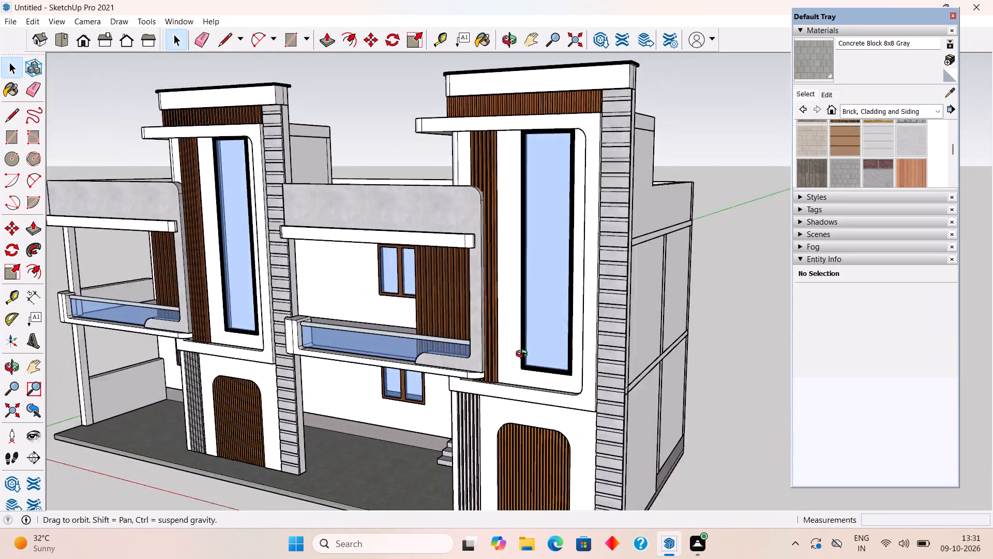
middle_click_drag(524, 355, 217, 386)
middle_click_drag(708, 304, 583, 304)
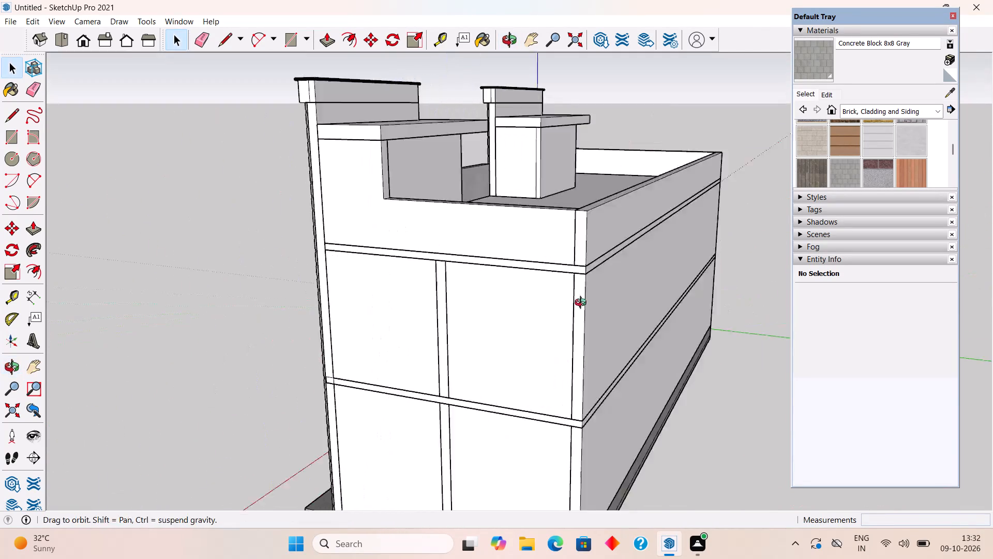
middle_click_drag(583, 304, 315, 297)
scroll(315, 297, "down", 9)
middle_click_drag(470, 425, 770, 306)
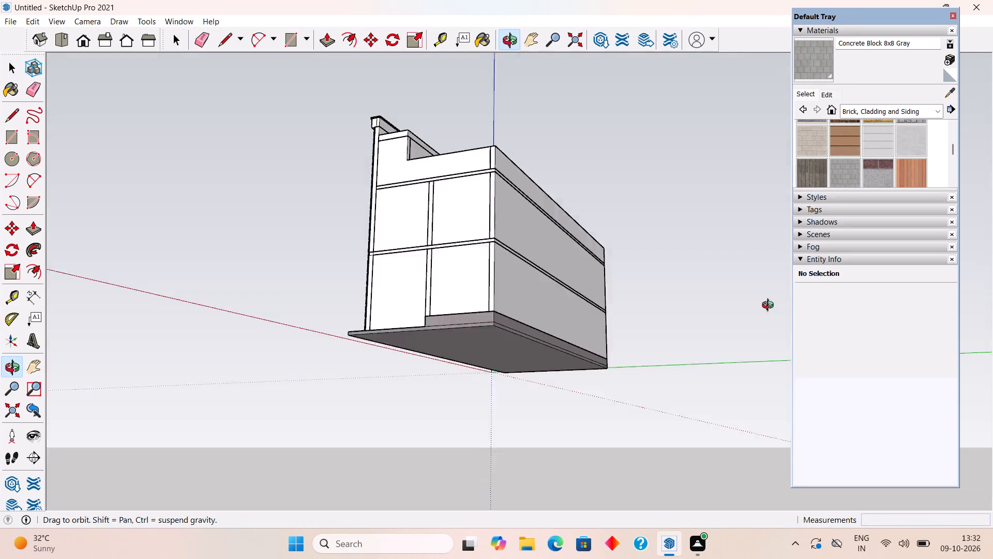
middle_click_drag(770, 306, 718, 364)
middle_click_drag(340, 341, 732, 350)
scroll(732, 350, "down", 2)
scroll(520, 394, "up", 4)
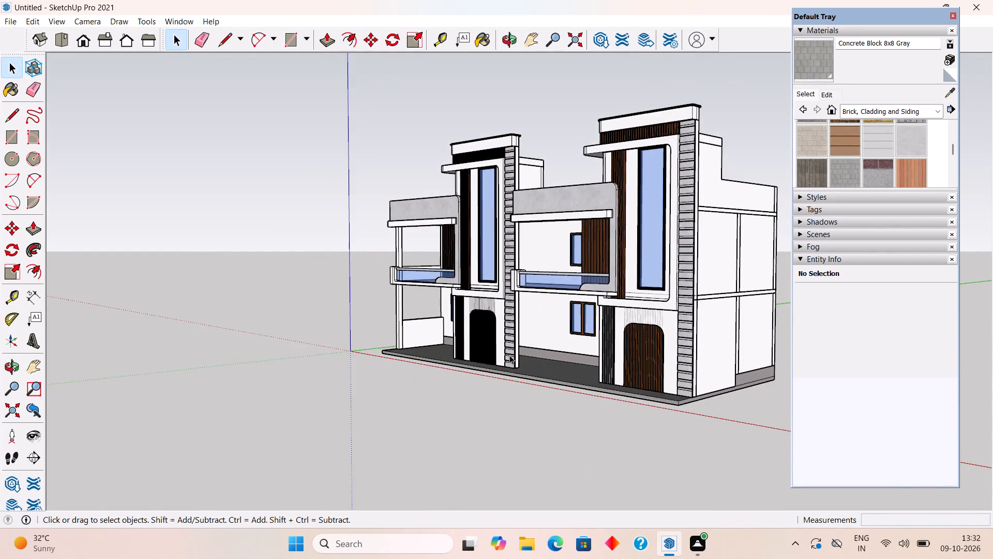
Examine the paved floor, entrance steps and front facades of both houses from slightly above.
scroll(447, 317, "up", 1)
middle_click_drag(445, 317, 831, 384)
scroll(789, 334, "up", 5)
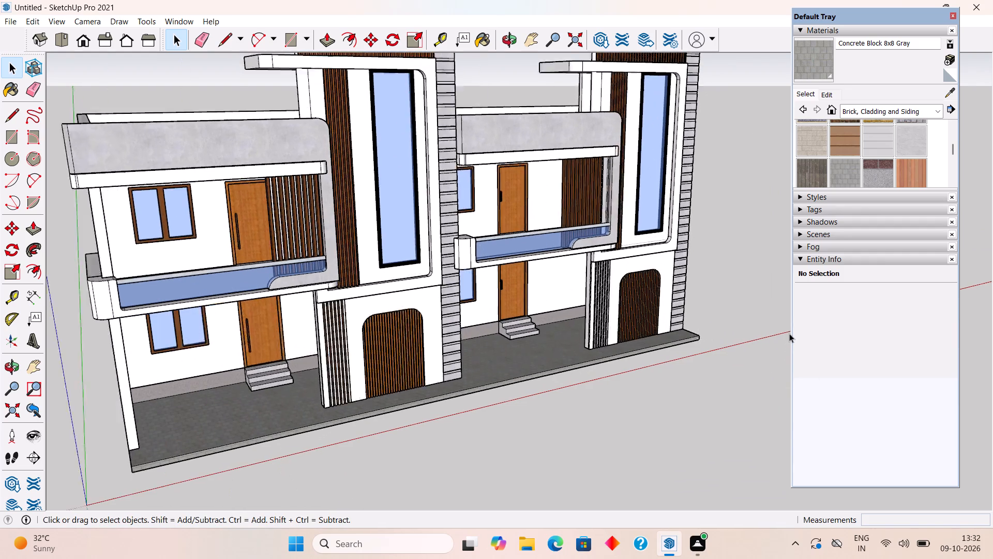
scroll(611, 341, "down", 4)
middle_click_drag(395, 327, 281, 305)
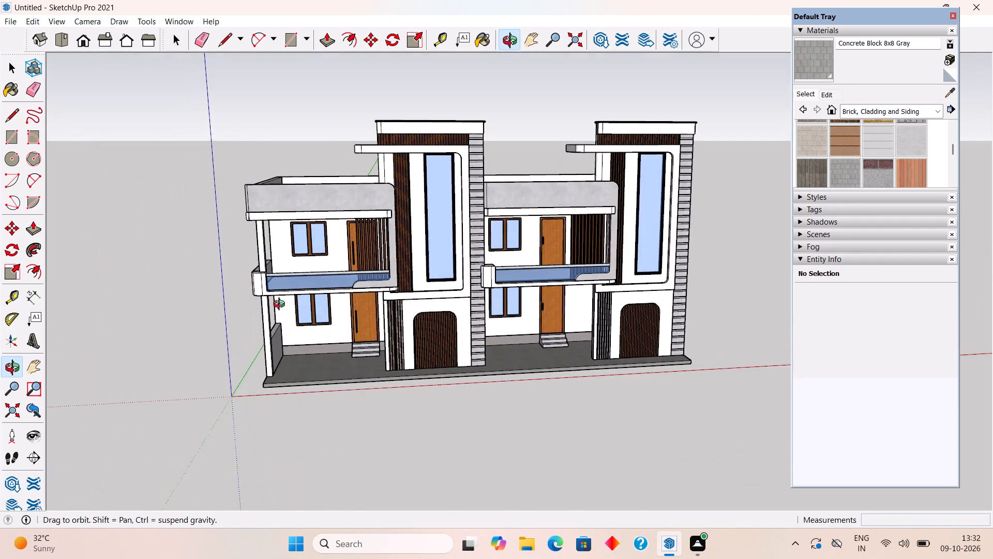
middle_click_drag(281, 305, 282, 334)
scroll(281, 334, "up", 2)
scroll(214, 275, "up", 1)
Examine the open-balcony side, the opposite end wall and the whole front elevation of the finished exterior.
middle_click_drag(214, 275, 689, 237)
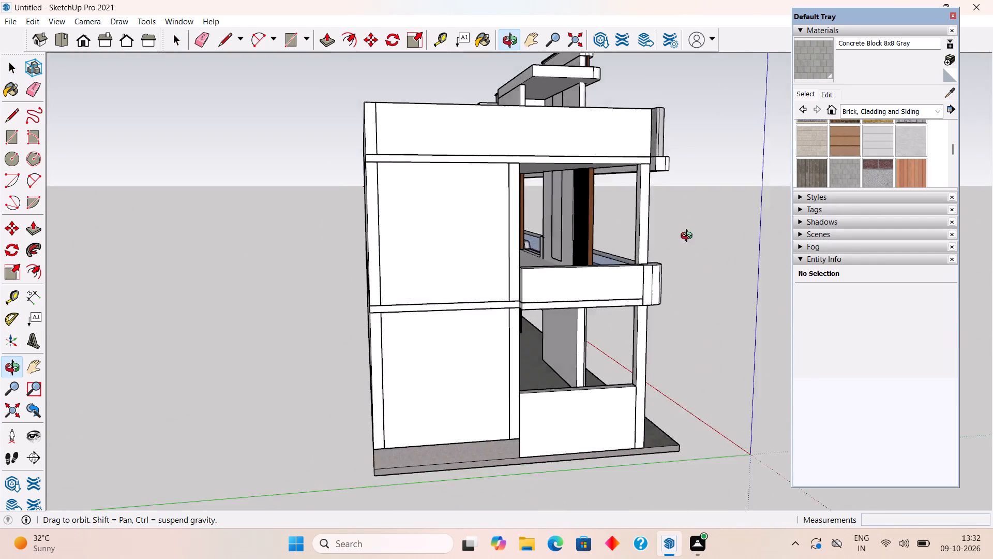
middle_click_drag(689, 237, 368, 300)
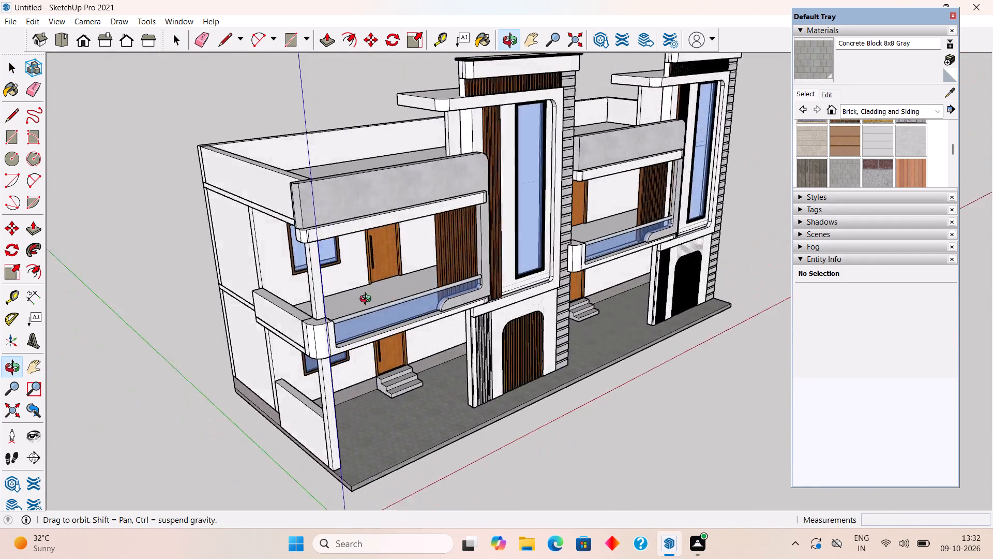
middle_click_drag(368, 300, 328, 303)
scroll(332, 302, "down", 8)
middle_click_drag(434, 331, 312, 299)
scroll(312, 299, "up", 3)
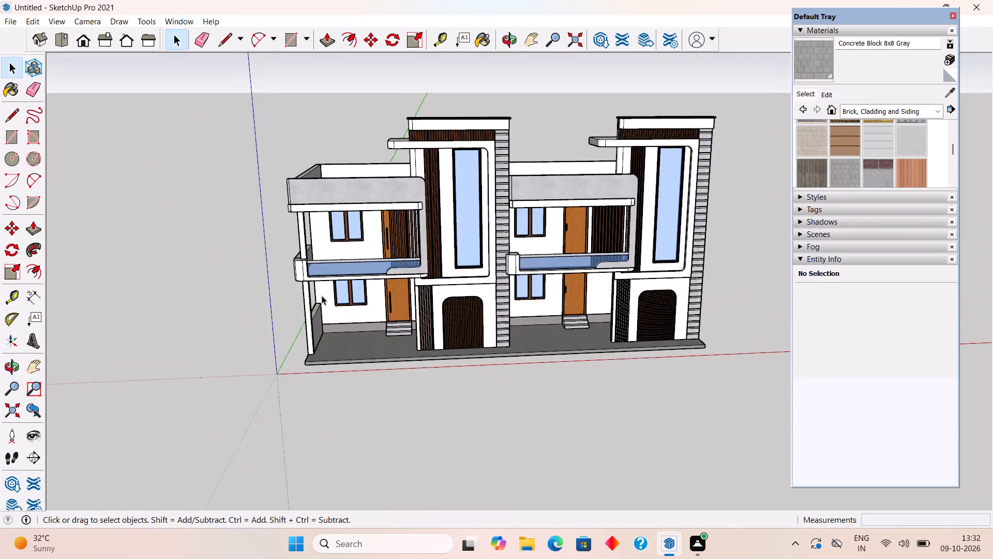
scroll(322, 296, "up", 4)
middle_click_drag(539, 258, 408, 228)
scroll(408, 228, "down", 8)
middle_click_drag(580, 239, 311, 259)
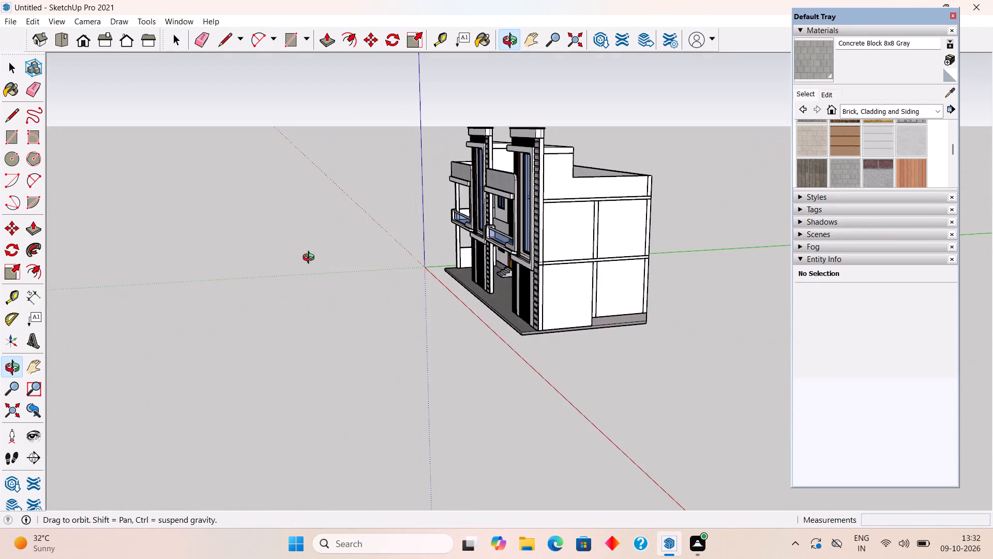
middle_click_drag(311, 259, 738, 293)
scroll(733, 296, "up", 4)
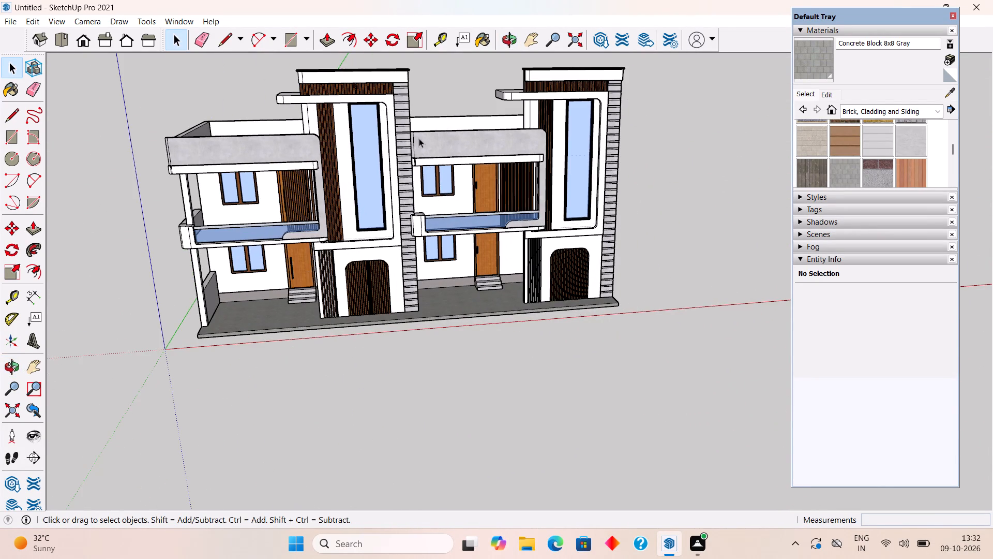
Examine the front elevation of both houses from slightly above and from near ground level.
scroll(420, 125, "up", 1)
middle_click_drag(455, 184, 489, 293)
scroll(489, 293, "down", 3)
middle_click_drag(339, 200, 339, 149)
scroll(339, 151, "up", 4)
middle_click_drag(339, 149, 343, 142)
middle_click_drag(385, 274, 377, 220)
scroll(377, 224, "up", 2)
middle_click_drag(412, 264, 365, 152)
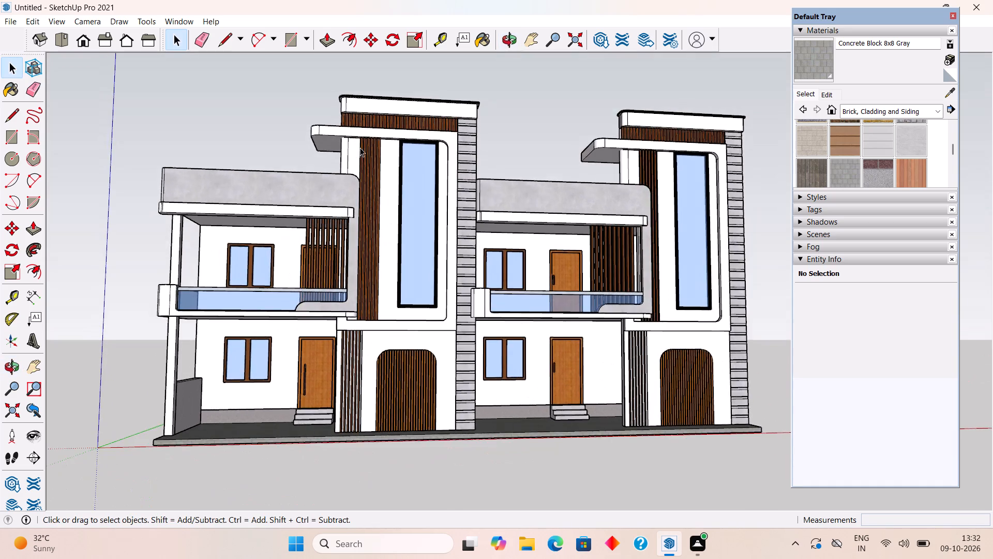
scroll(307, 164, "up", 3)
middle_click_drag(434, 201, 375, 207)
scroll(375, 207, "down", 3)
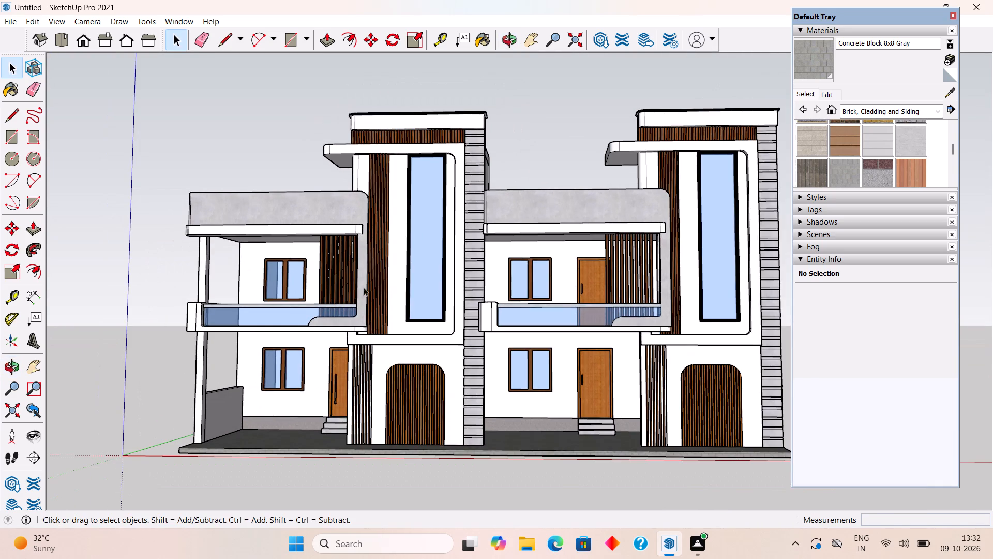
Examine the front balconies, wood slats, doors and windows of both houses at close range.
scroll(289, 362, "up", 3)
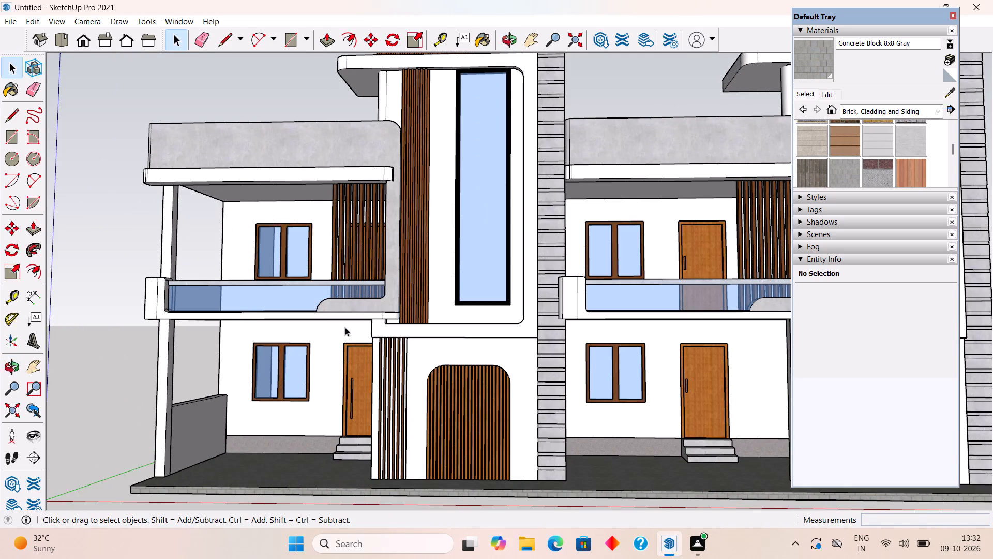
middle_click_drag(362, 336, 333, 375)
scroll(333, 375, "down", 4)
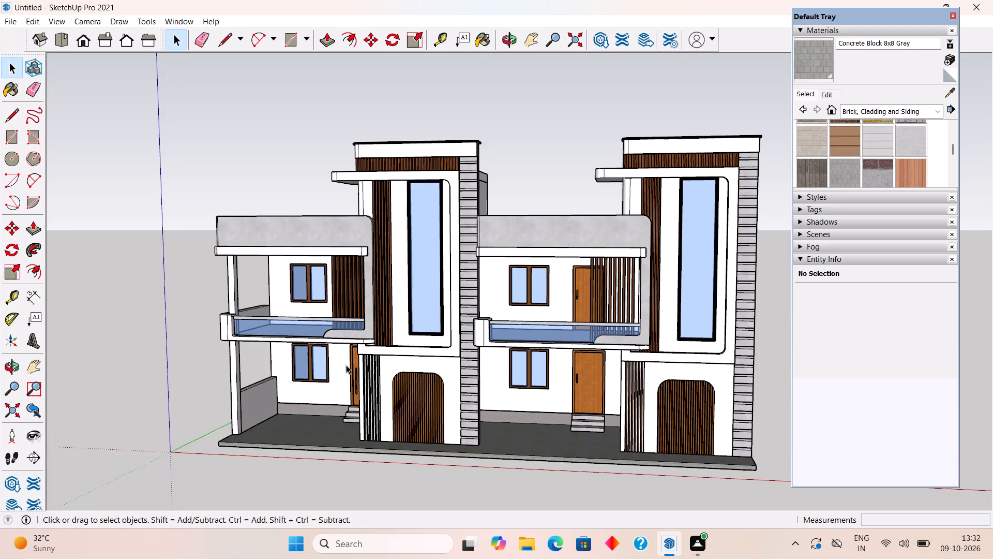
scroll(346, 365, "down", 1)
scroll(687, 355, "up", 8)
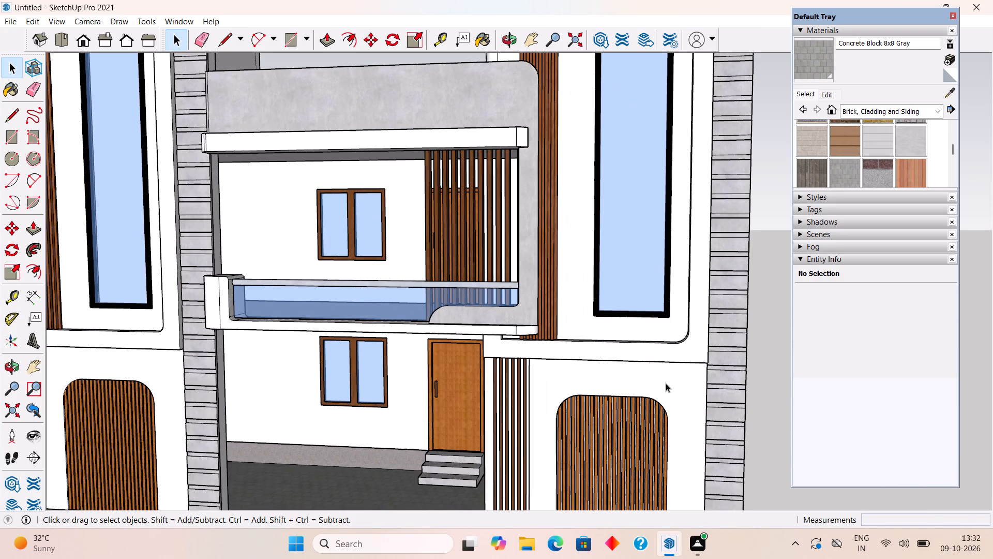
scroll(573, 408, "down", 6)
scroll(245, 455, "up", 3)
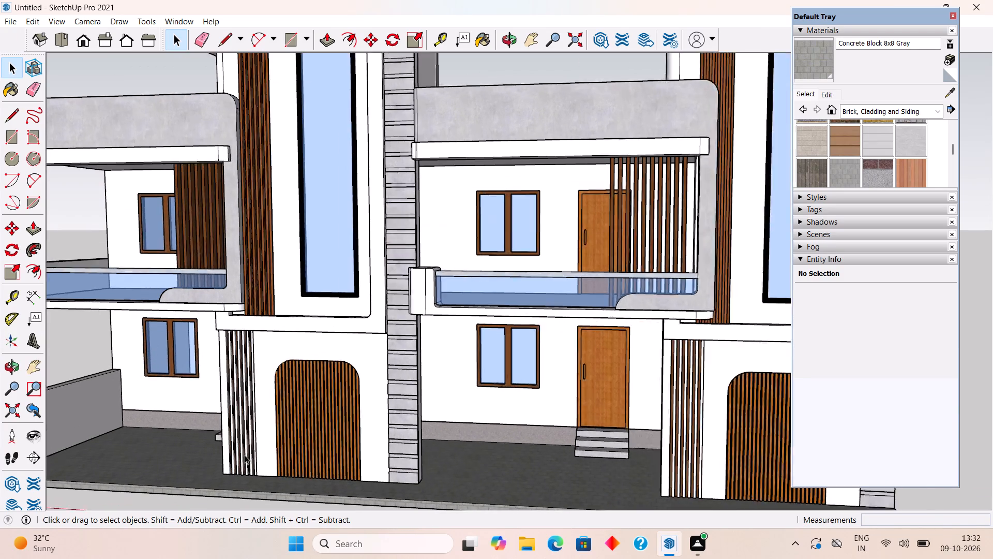
Examine the glass balcony railings, arched slatted panels and open-balcony end of the houses obliquely and up close.
scroll(245, 455, "up", 2)
middle_click_drag(247, 449, 590, 424)
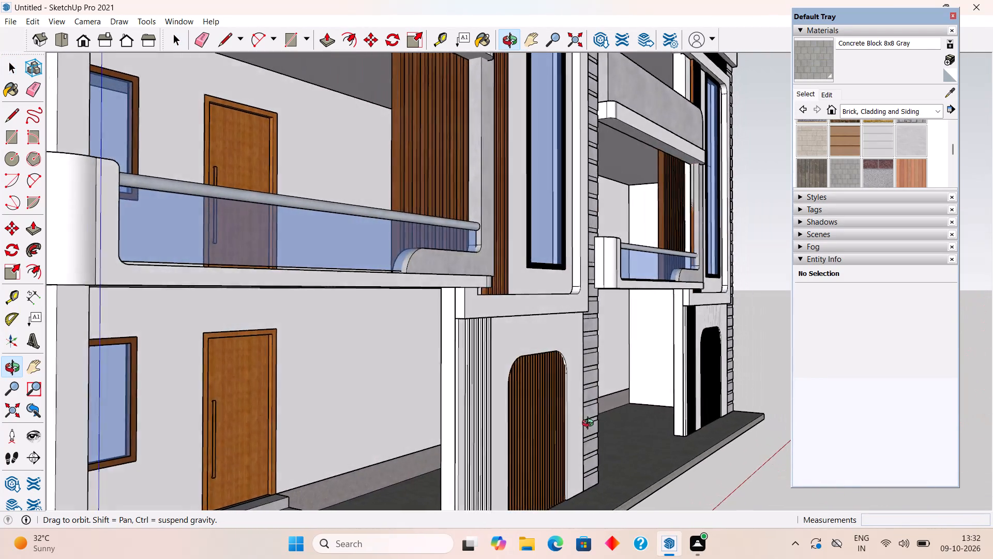
middle_click_drag(590, 424, 352, 422)
scroll(535, 380, "down", 4)
middle_click_drag(476, 394, 350, 427)
scroll(354, 407, "down", 3)
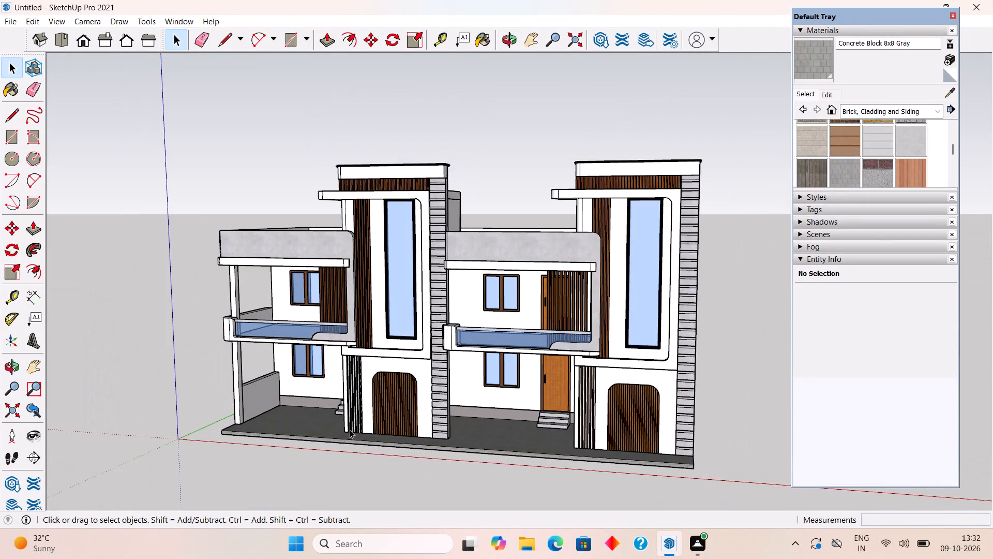
scroll(350, 430, "up", 5)
middle_click_drag(483, 432, 614, 432)
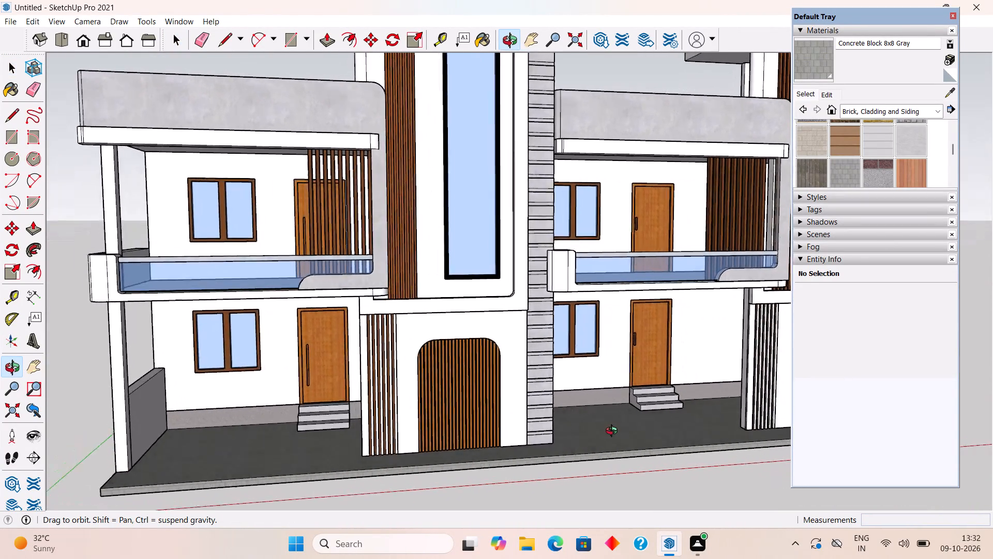
middle_click_drag(614, 432, 629, 435)
scroll(629, 435, "down", 3)
scroll(430, 408, "up", 4)
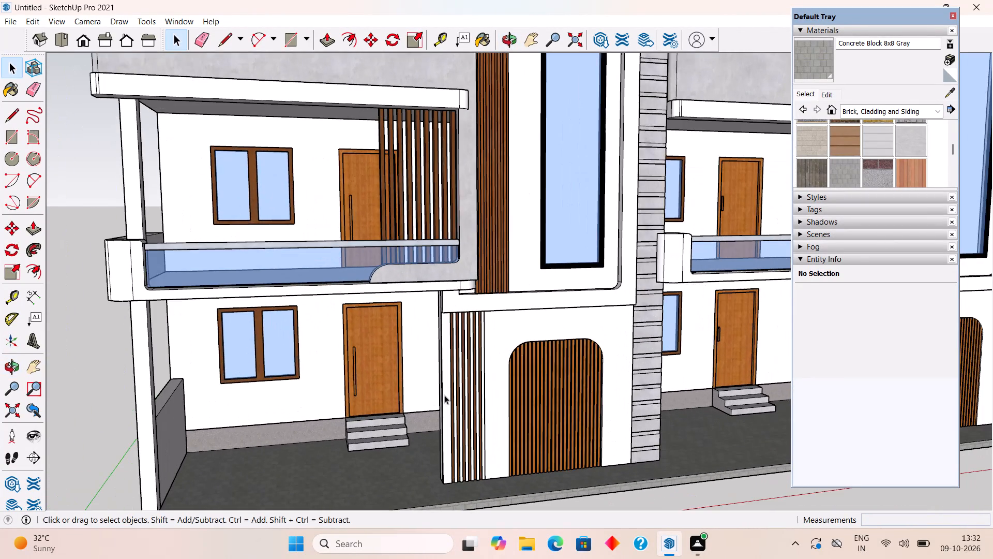
scroll(445, 394, "up", 3)
middle_click_drag(510, 381, 753, 369)
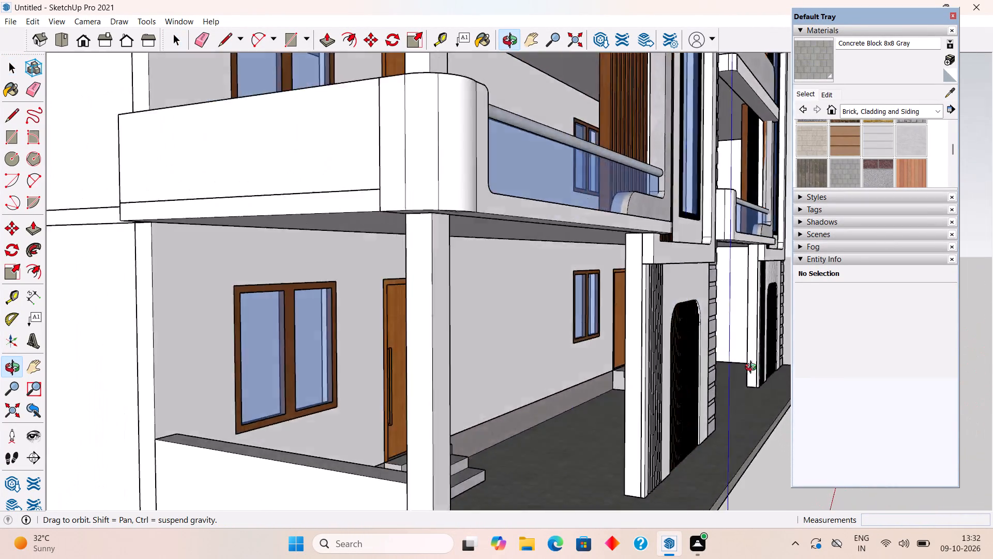
middle_click_drag(753, 369, 615, 433)
Examine the open-balcony corner and the overall massing of both houses from farther away.
scroll(603, 432, "down", 14)
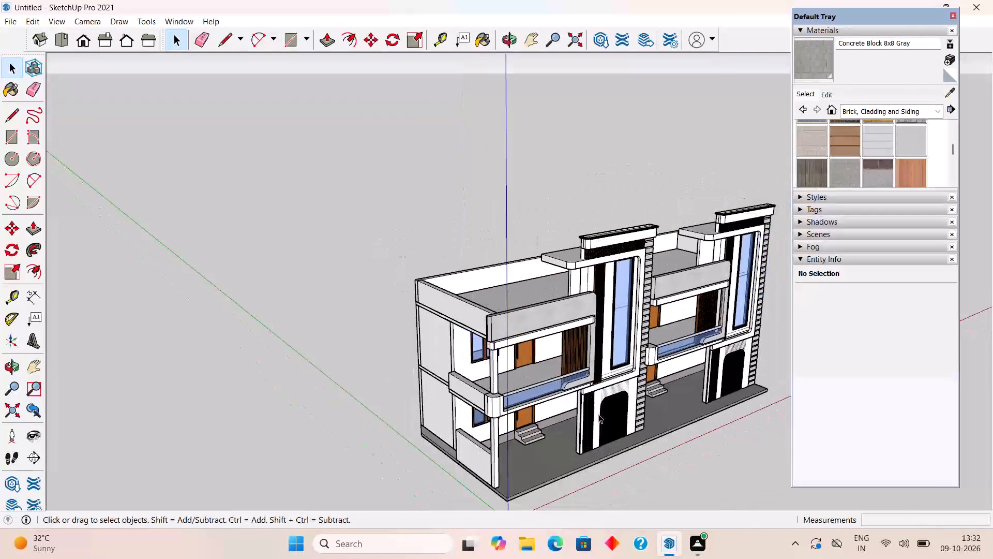
scroll(598, 414, "down", 5)
scroll(534, 483, "up", 11)
middle_click_drag(581, 449, 569, 395)
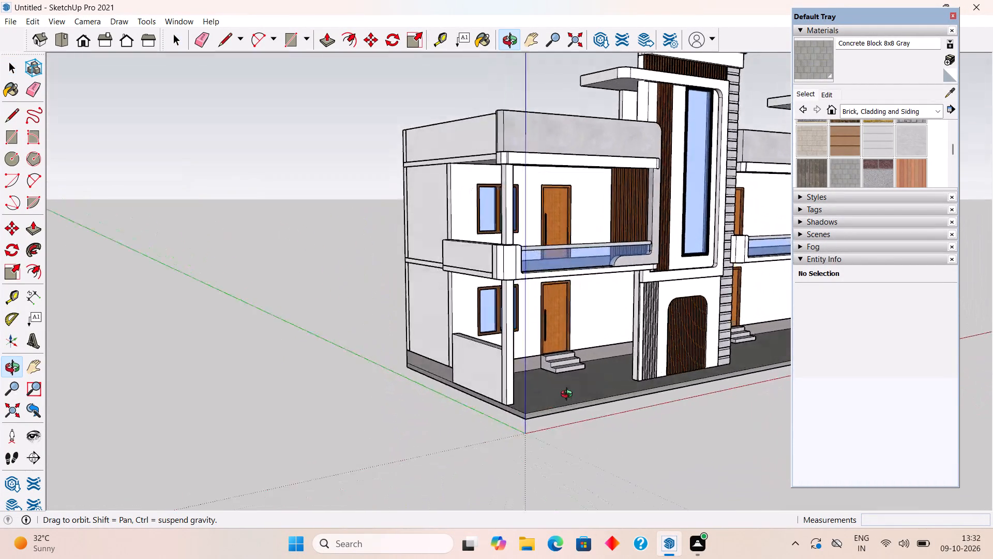
middle_click_drag(569, 395, 580, 379)
scroll(576, 381, "up", 4)
scroll(583, 376, "down", 14)
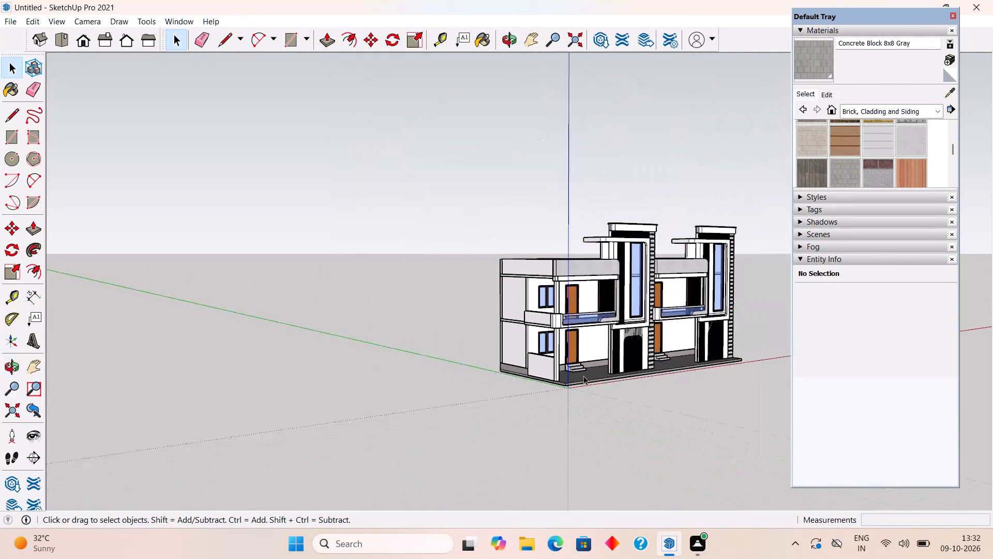
middle_click_drag(583, 375, 395, 408)
scroll(398, 407, "down", 4)
scroll(802, 309, "up", 3)
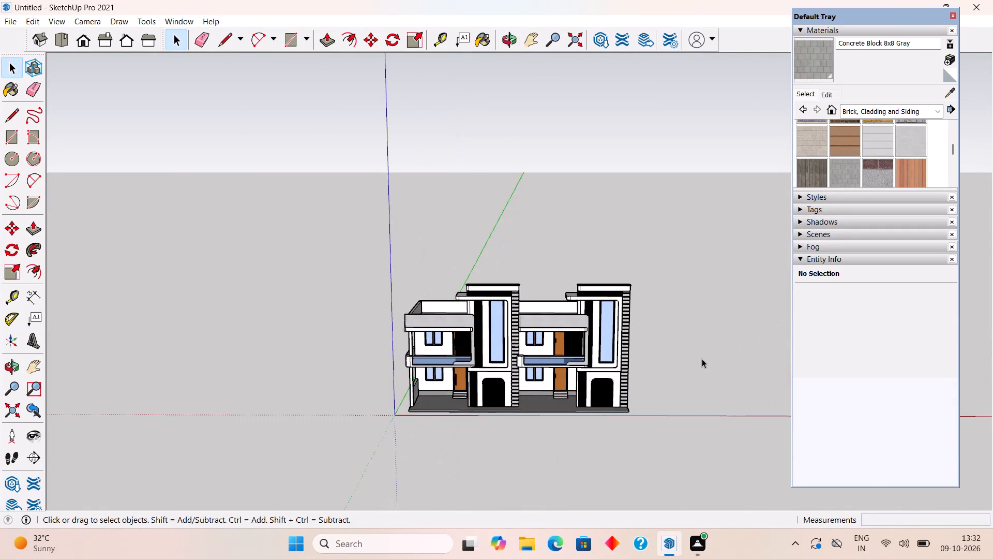
scroll(702, 359, "up", 4)
scroll(660, 378, "up", 4)
Examine the tower-end side, the underside of the base slab and the complete front facade.
middle_click_drag(592, 392, 330, 386)
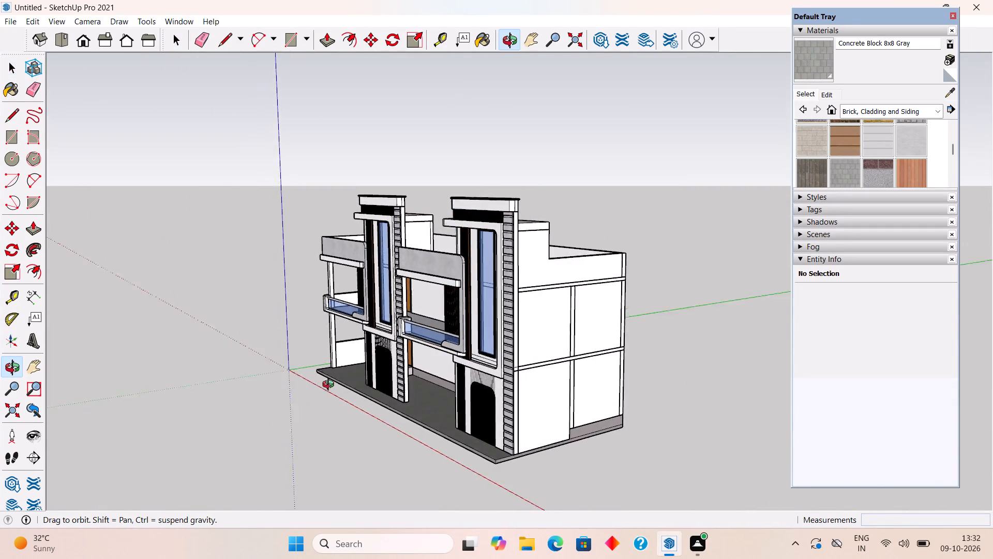
middle_click_drag(330, 386, 539, 224)
middle_click_drag(413, 430, 579, 342)
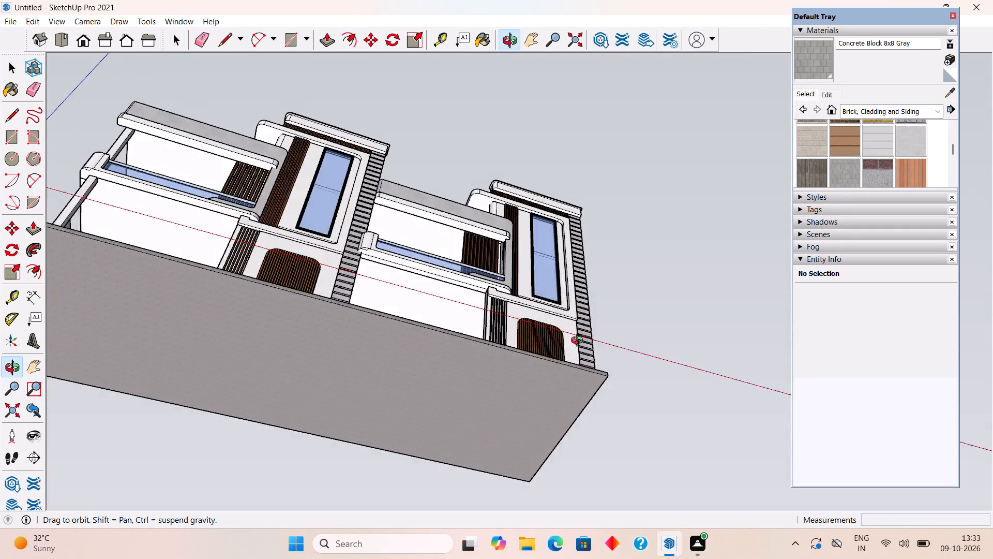
middle_click_drag(579, 342, 529, 487)
middle_click_drag(479, 358, 555, 450)
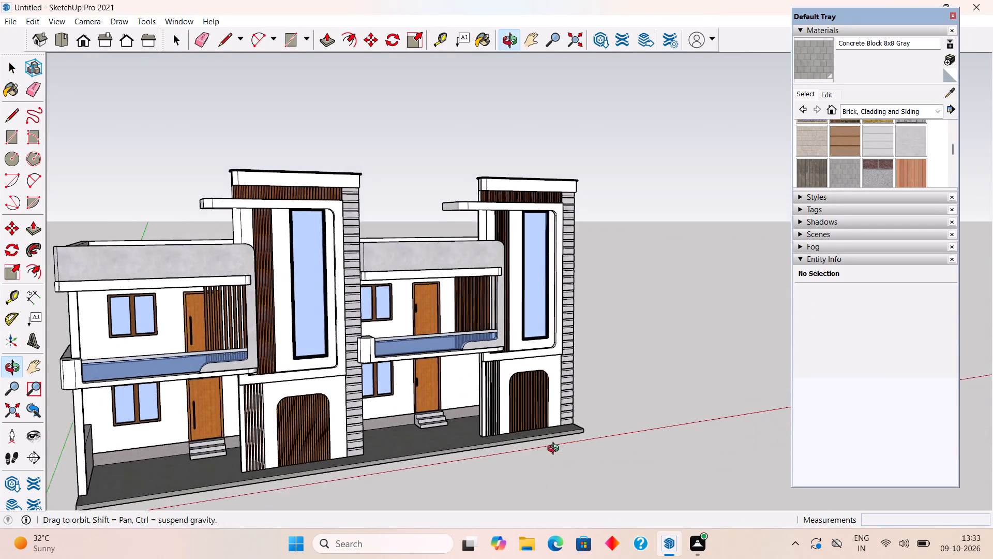
middle_click_drag(555, 450, 485, 459)
scroll(485, 459, "down", 3)
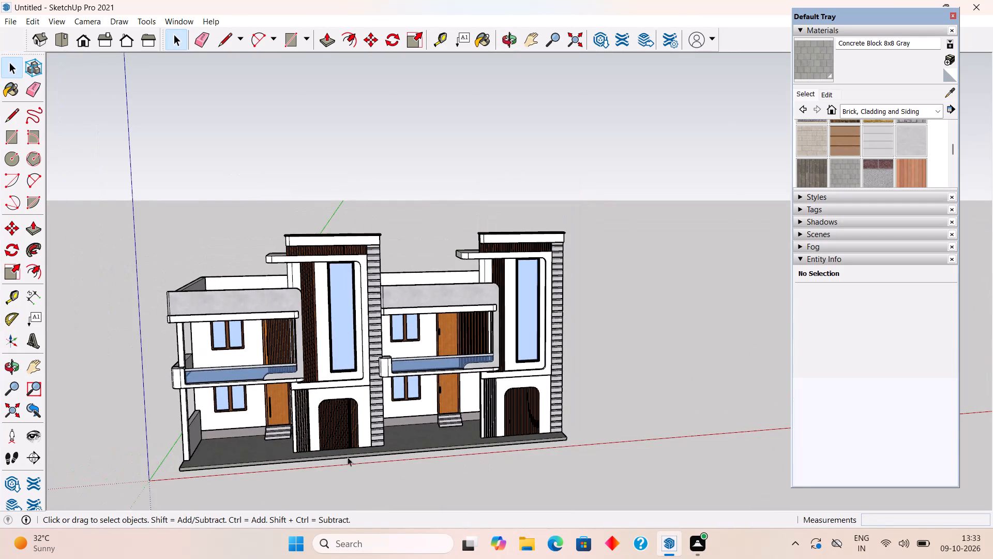
scroll(325, 473, "up", 4)
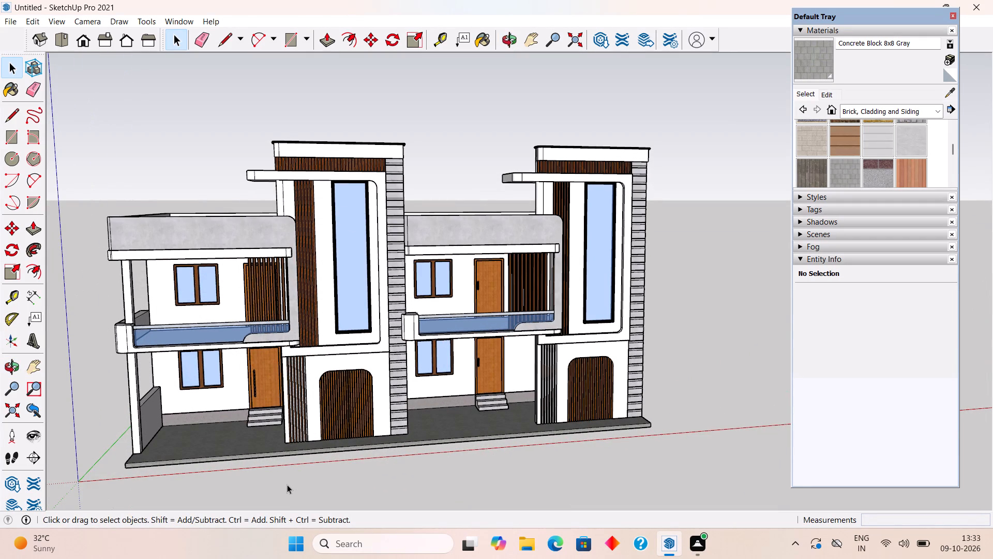
scroll(292, 433, "down", 3)
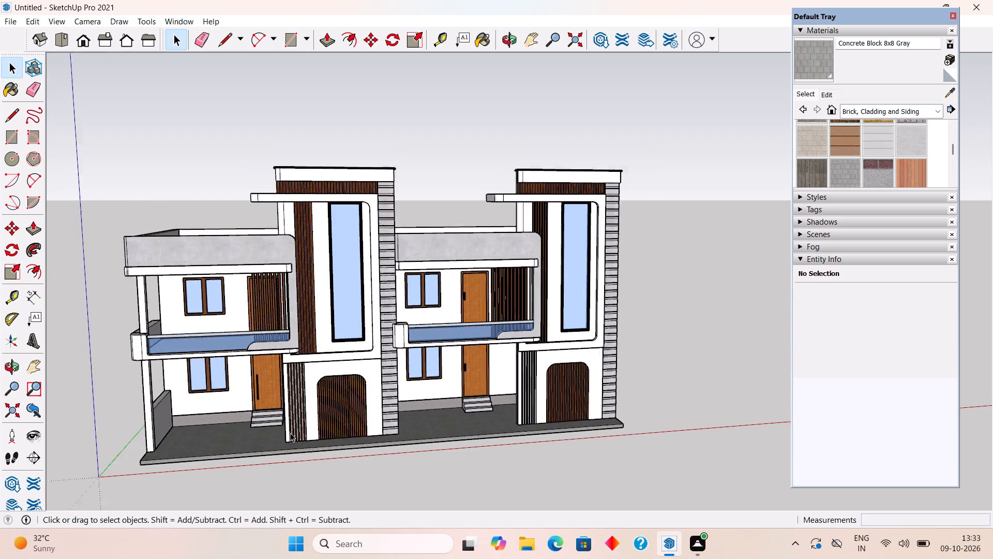
scroll(290, 433, "down", 1)
Examine the ground-floor entrance, concrete-block paving and base slab edge at the open-balcony end up close.
scroll(188, 453, "up", 13)
middle_click_drag(188, 440, 296, 404)
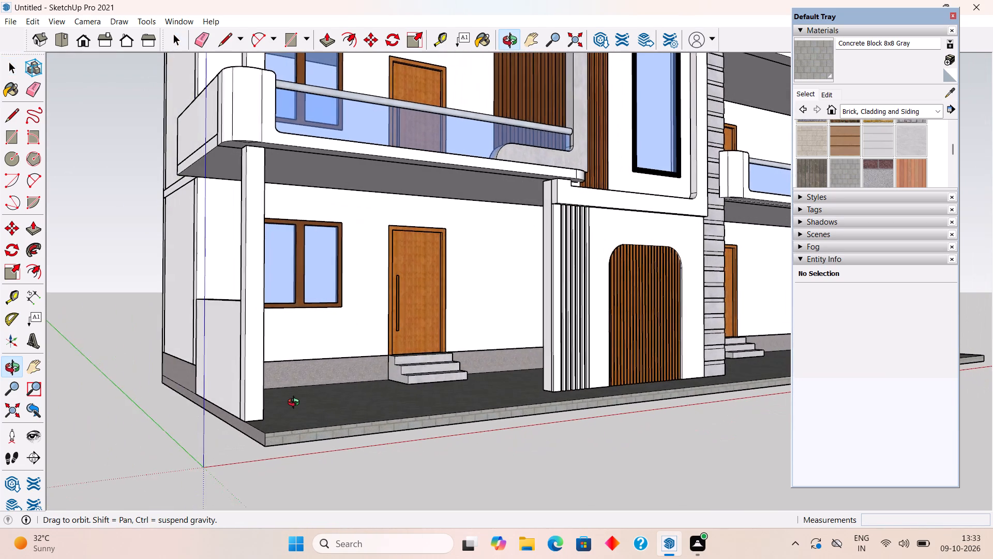
middle_click_drag(296, 404, 300, 402)
scroll(300, 402, "up", 1)
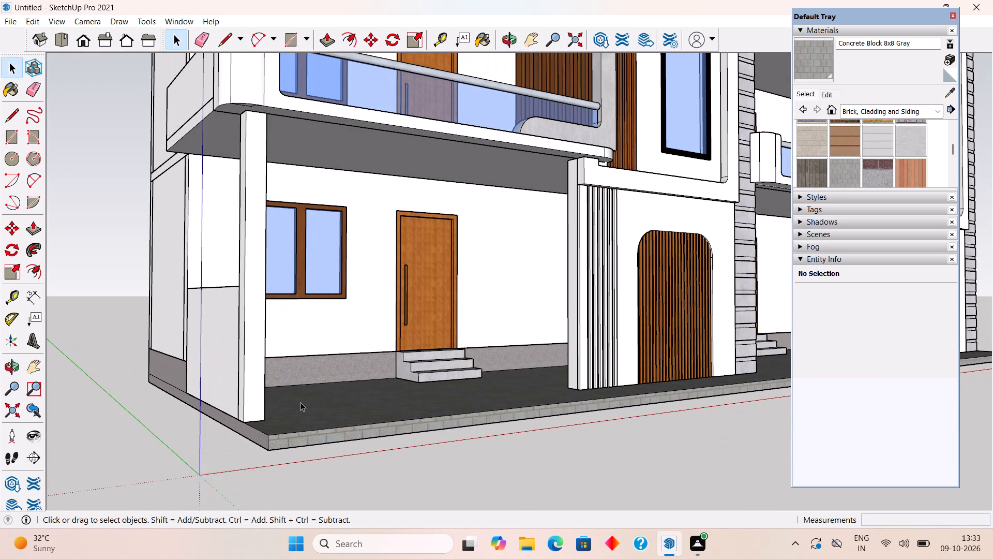
scroll(287, 421, "up", 3)
middle_click_drag(330, 428, 568, 404)
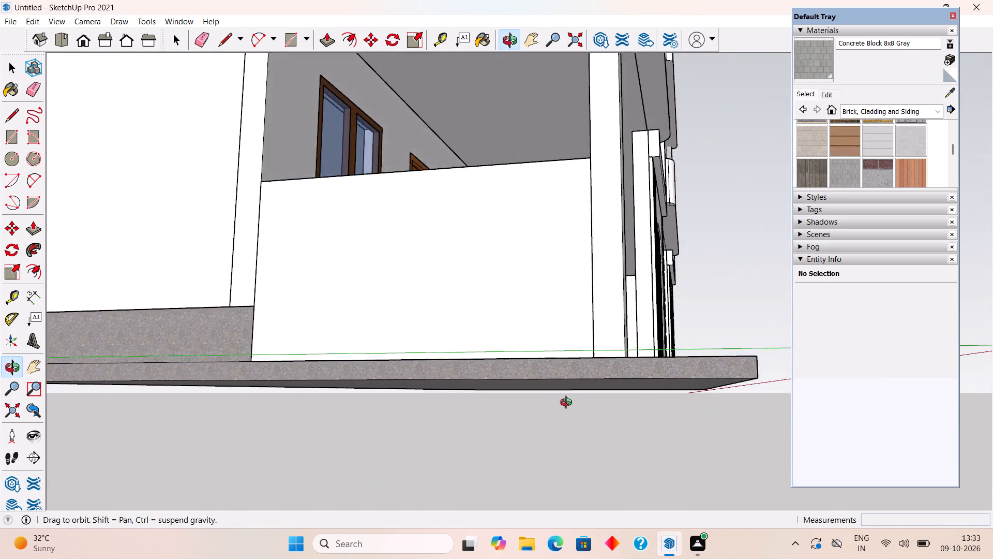
middle_click_drag(568, 404, 295, 469)
scroll(295, 469, "up", 3)
scroll(295, 450, "down", 3)
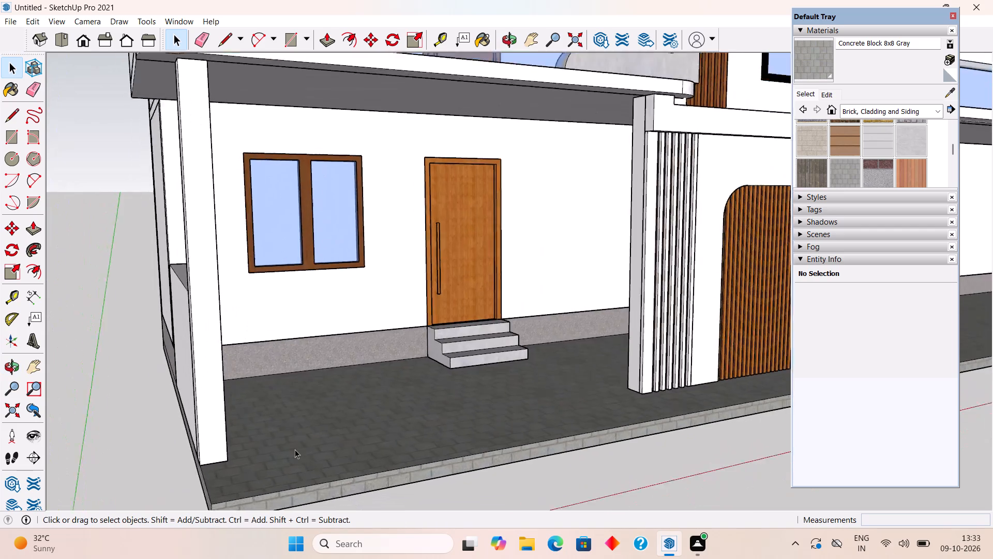
Examine the front facades and the plain tower-end side wall of the twin houses.
scroll(295, 449, "down", 8)
middle_click_drag(488, 431, 250, 433)
scroll(254, 430, "down", 3)
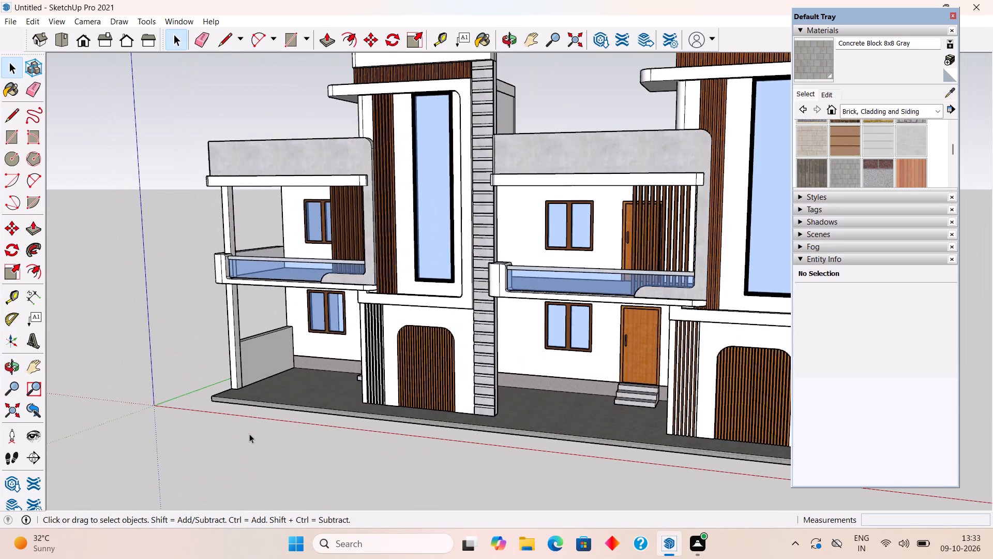
scroll(249, 434, "down", 4)
scroll(676, 384, "up", 3)
middle_click_drag(630, 386, 340, 358)
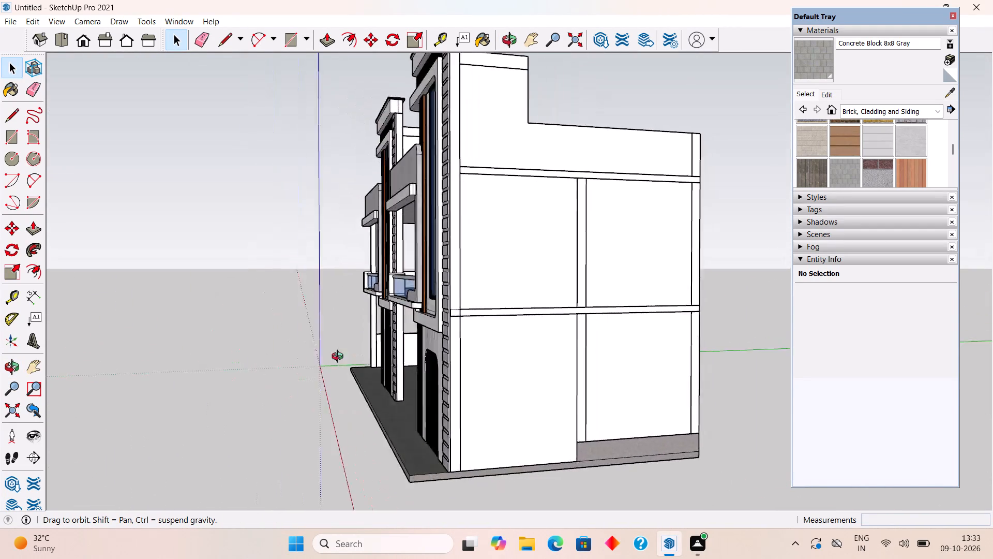
middle_click_drag(340, 358, 364, 335)
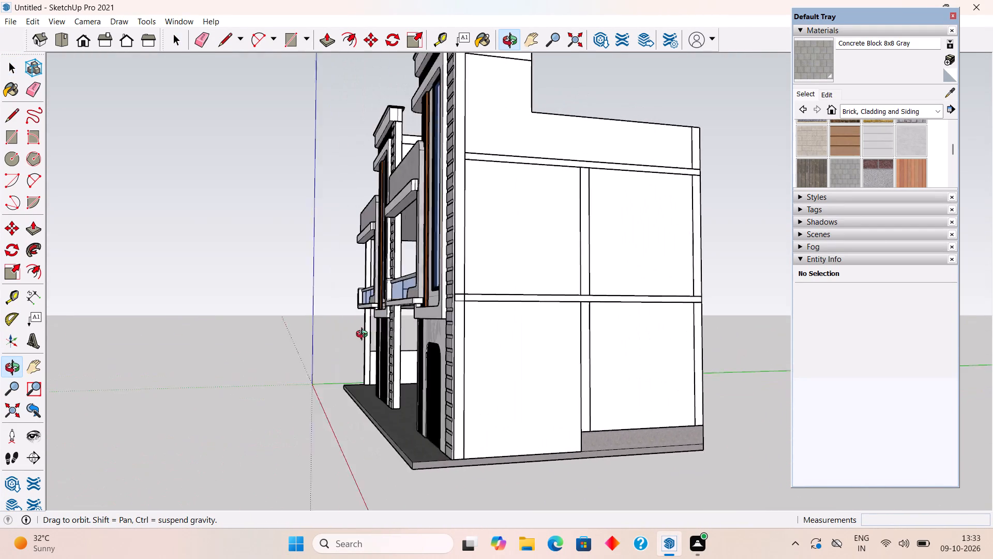
middle_click_drag(364, 335, 704, 365)
scroll(704, 365, "down", 2)
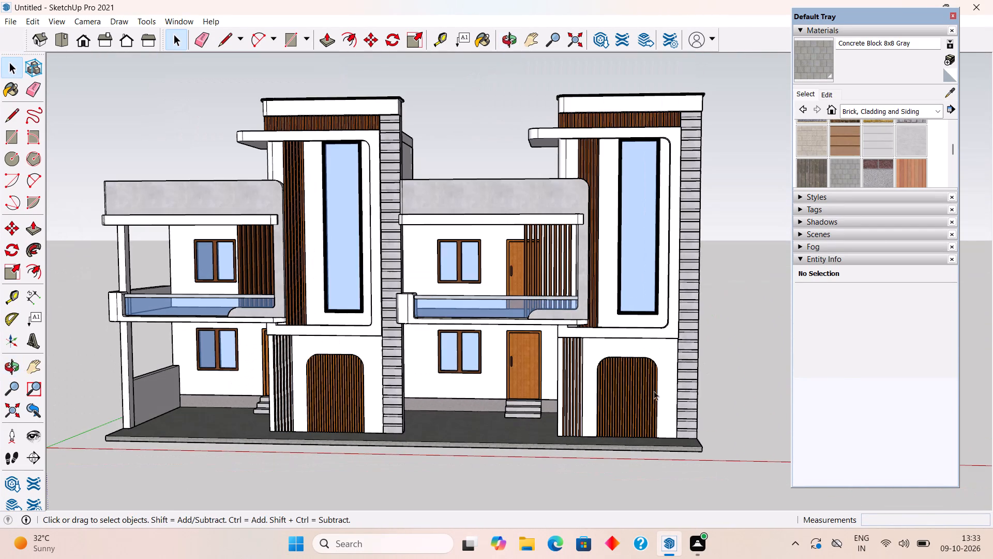
Examine the parapets, balconies and paved floor across the front from low and high viewpoints.
middle_click_drag(235, 421, 400, 359)
scroll(400, 359, "down", 3)
middle_click_drag(417, 218, 418, 296)
scroll(417, 222, "down", 1)
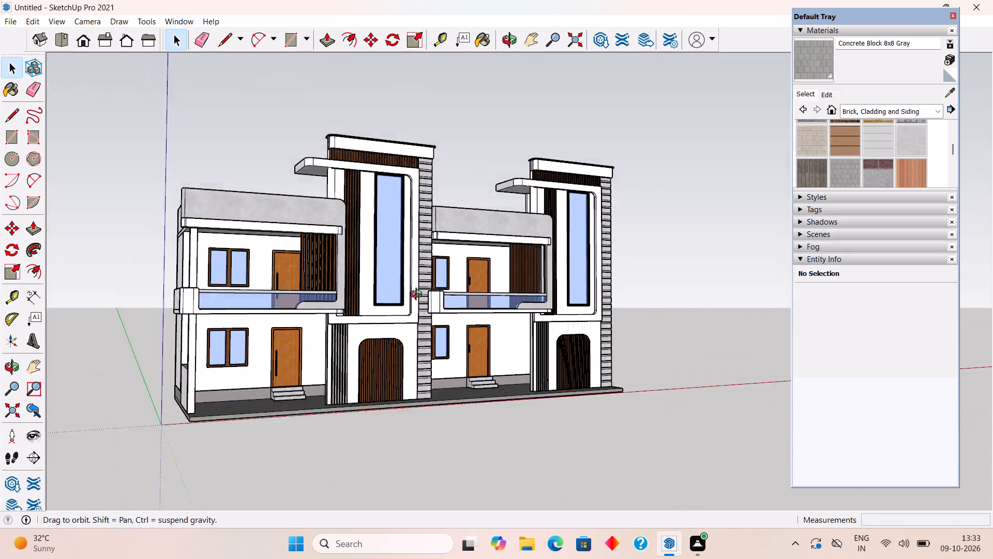
middle_click_drag(418, 296, 418, 363)
scroll(303, 419, "up", 5)
middle_click_drag(247, 407, 140, 421)
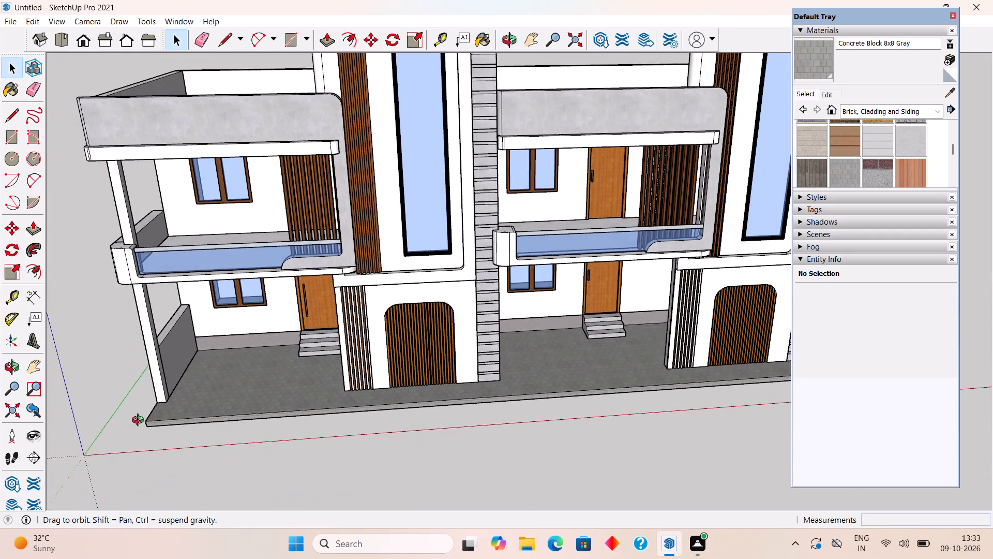
middle_click_drag(140, 421, 183, 334)
Examine the entrance steps, plinth and paving closely, and the balcony and canopy undersides from below.
scroll(180, 335, "up", 3)
scroll(217, 389, "up", 4)
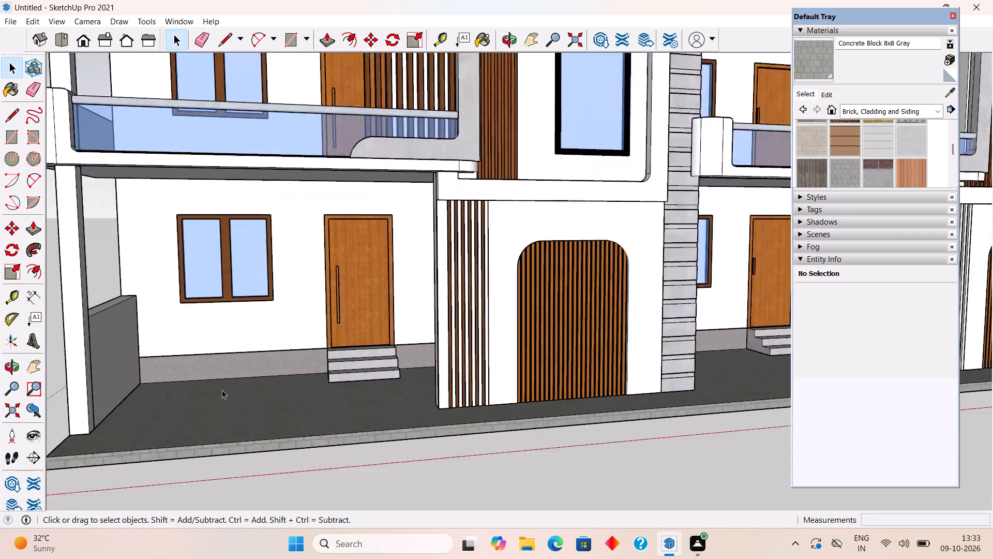
scroll(234, 379, "up", 5)
scroll(270, 355, "up", 5)
scroll(272, 355, "down", 12)
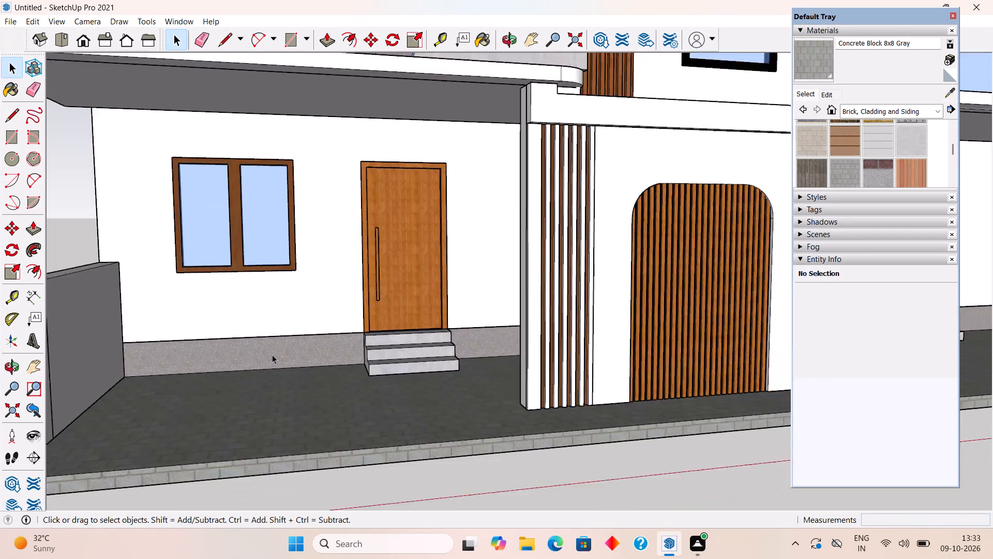
scroll(272, 355, "down", 11)
middle_click_drag(296, 394, 306, 314)
scroll(298, 318, "up", 4)
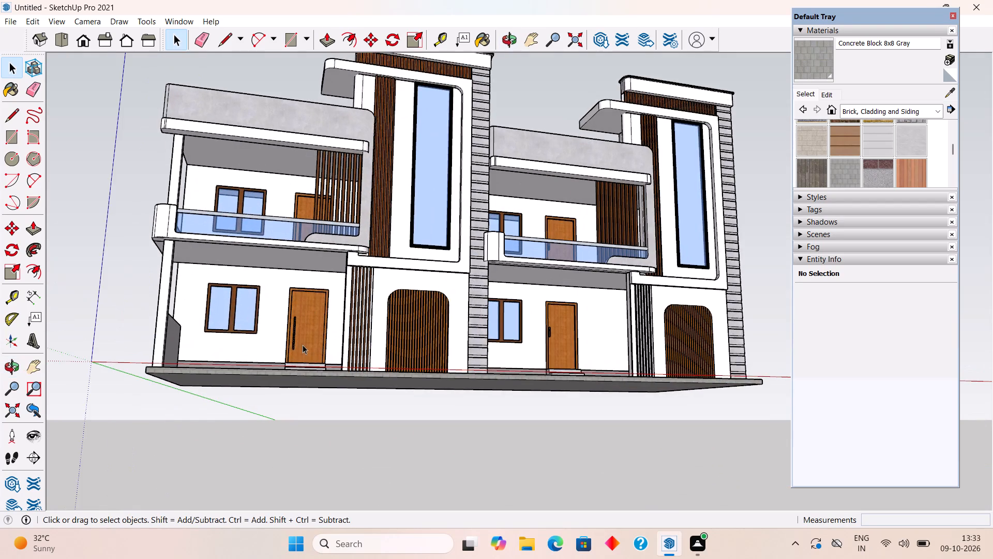
scroll(303, 346, "up", 3)
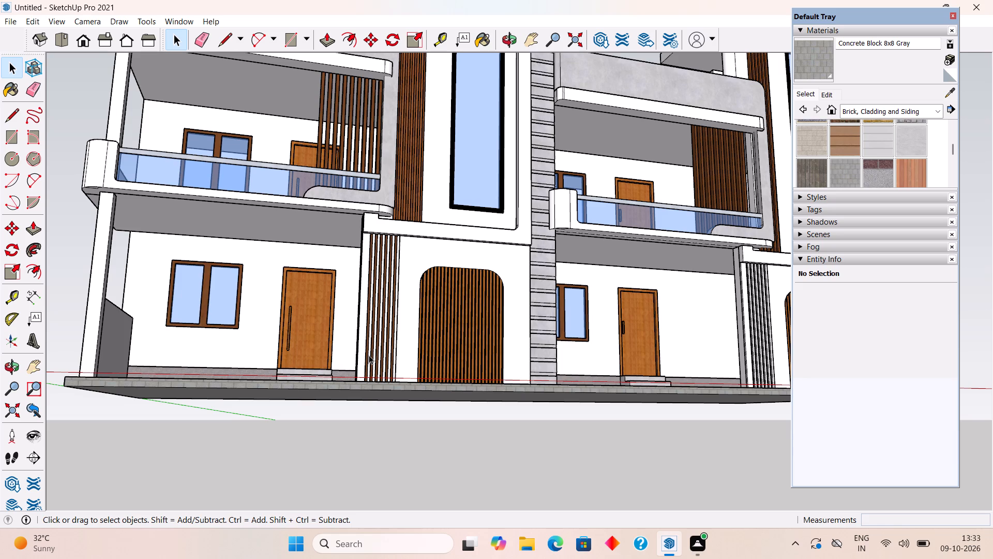
Examine the twin-house front, including the towers, glass balconies and entrance doors, from raised and oblique viewpoints.
scroll(408, 395, "down", 5)
middle_click_drag(446, 260, 446, 336)
scroll(446, 318, "down", 6)
scroll(528, 240, "up", 5)
middle_click_drag(620, 289, 480, 336)
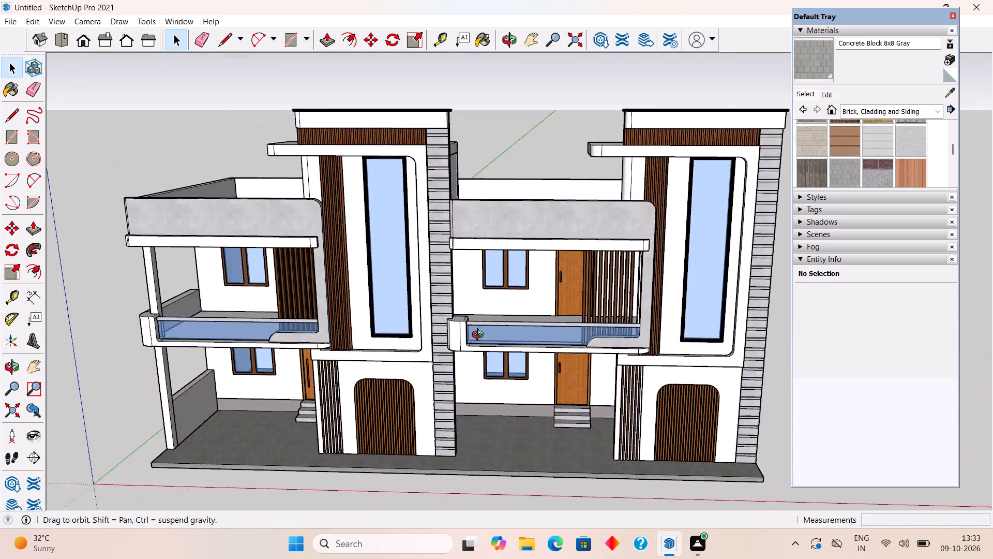
middle_click_drag(480, 336, 787, 260)
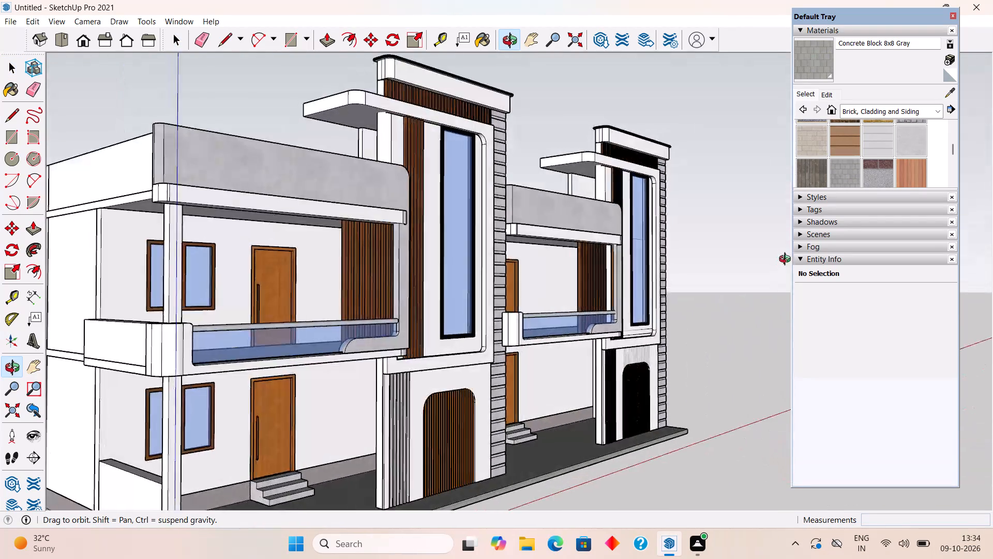
middle_click_drag(787, 260, 602, 302)
scroll(605, 300, "up", 3)
scroll(519, 323, "up", 4)
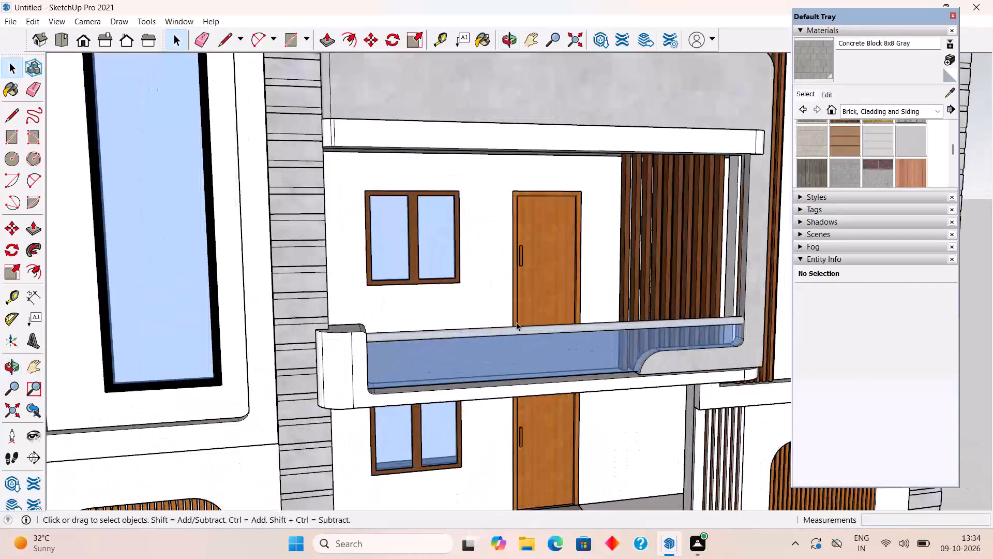
scroll(429, 216, "down", 11)
scroll(225, 304, "up", 4)
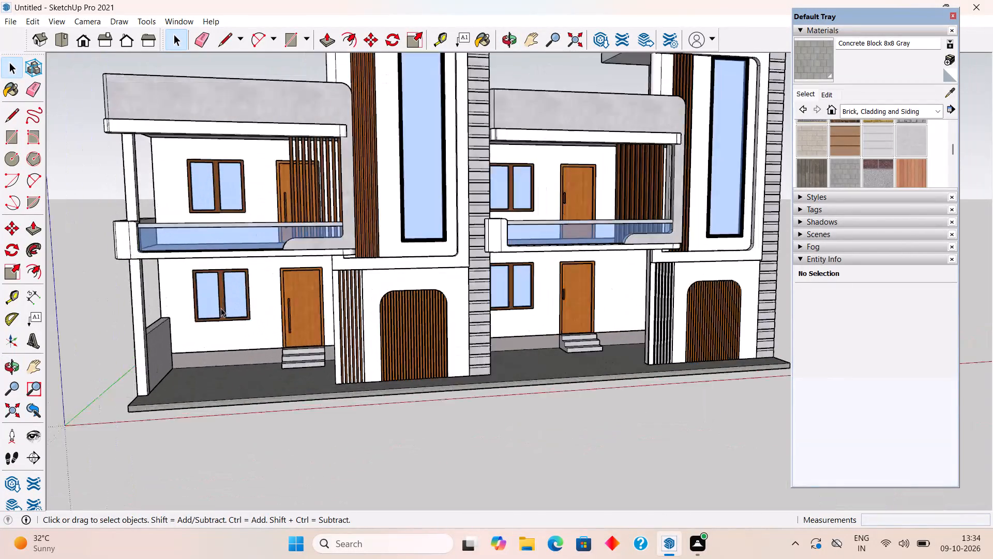
Examine the open-balcony end wall and the ground-floor windows, doors and slatted panels along the front.
middle_click_drag(186, 295, 472, 323)
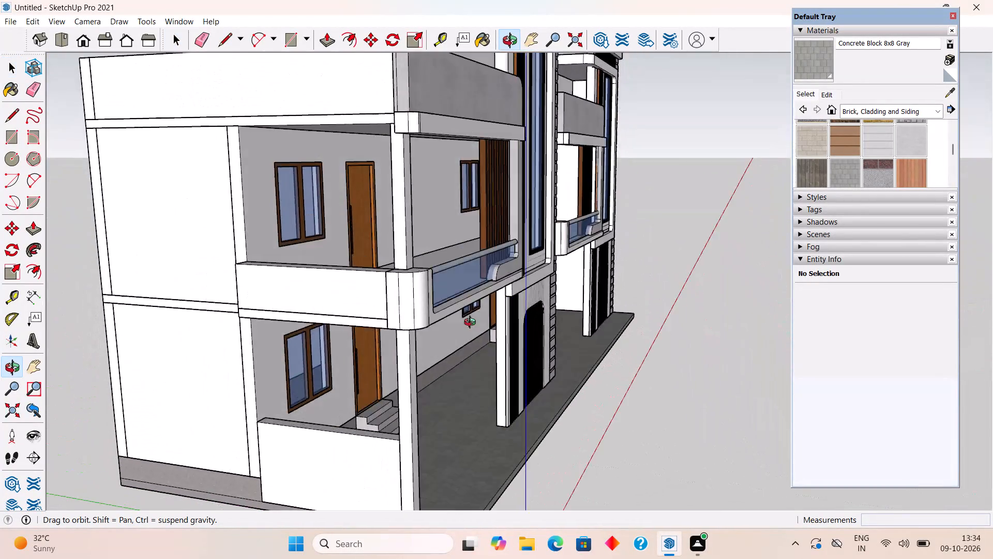
middle_click_drag(472, 323, 149, 301)
scroll(149, 304, "up", 3)
scroll(151, 300, "down", 6)
scroll(376, 285, "up", 2)
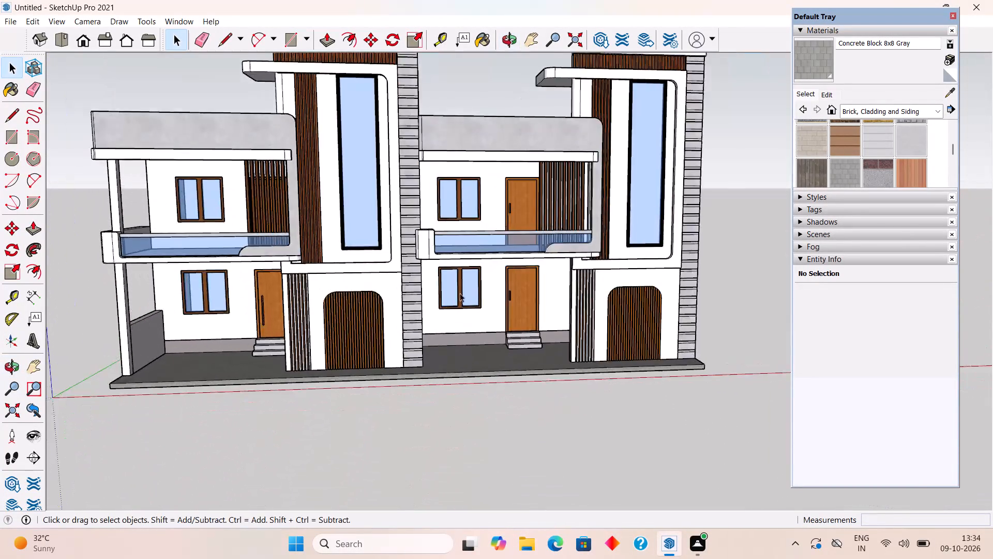
scroll(460, 293, "up", 4)
middle_click_drag(477, 297, 388, 250)
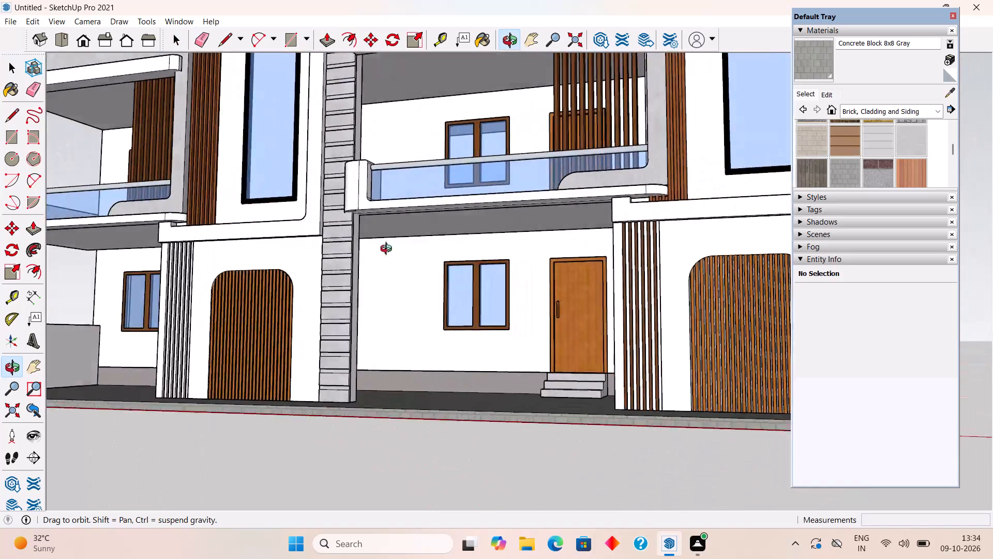
middle_click_drag(388, 250, 424, 277)
scroll(424, 277, "down", 5)
scroll(362, 304, "down", 6)
scroll(377, 153, "up", 4)
middle_click_drag(268, 210, 645, 219)
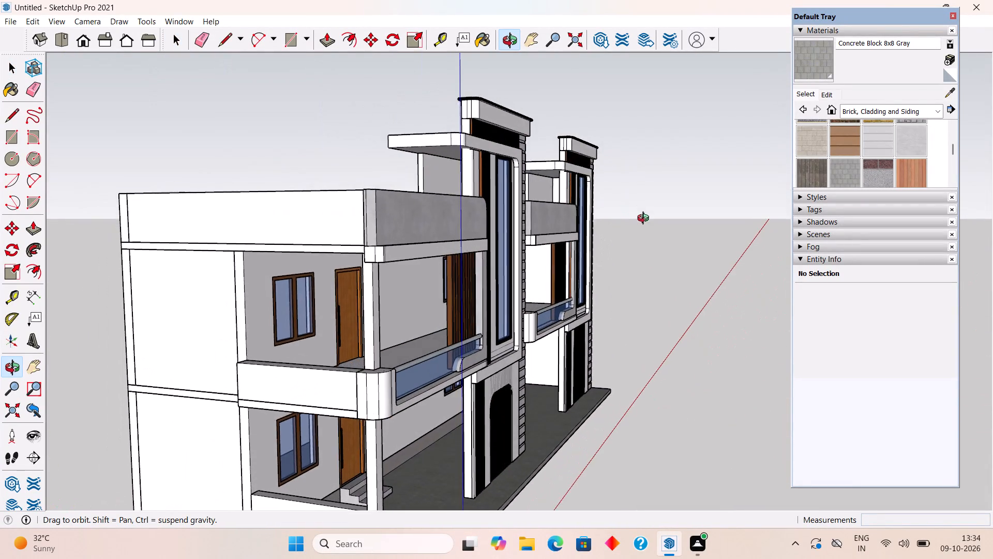
middle_click_drag(645, 219, 341, 257)
Examine the tower cladding, grey parapets and balcony corner from both oblique front viewpoints.
scroll(336, 265, "up", 3)
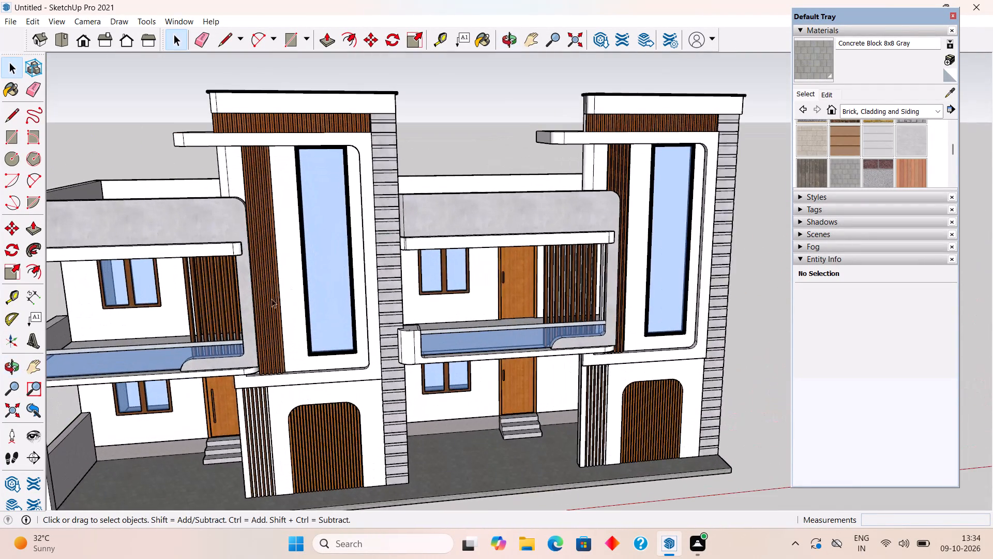
scroll(272, 299, "up", 3)
middle_click_drag(303, 251, 467, 194)
scroll(467, 194, "down", 9)
scroll(268, 403, "up", 5)
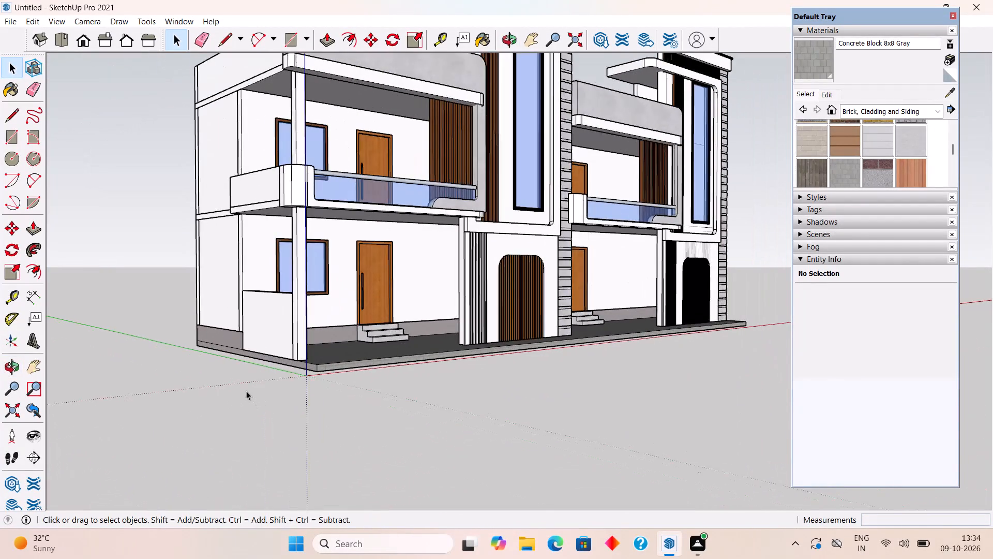
middle_click_drag(245, 302, 154, 350)
scroll(154, 350, "down", 3)
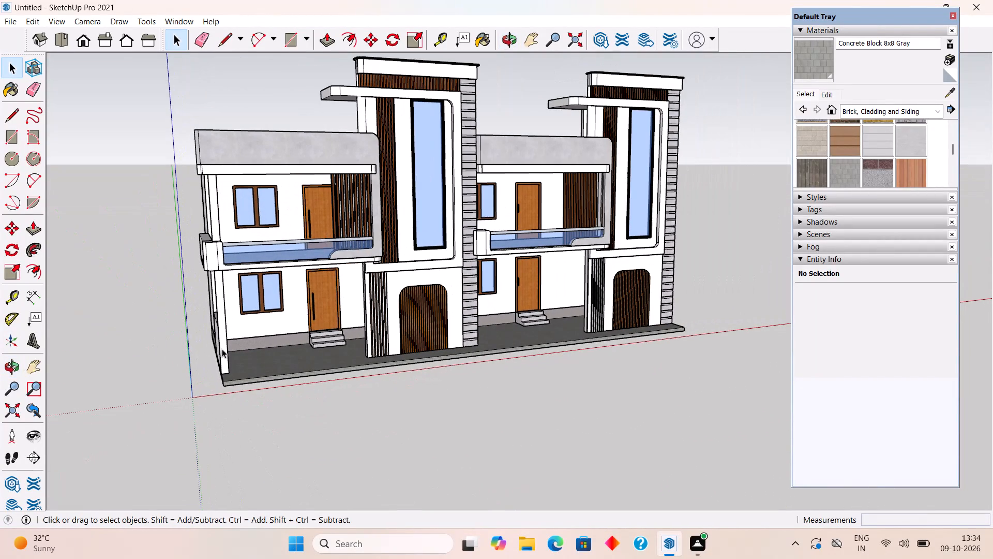
middle_click_drag(569, 332, 310, 315)
scroll(310, 315, "up", 2)
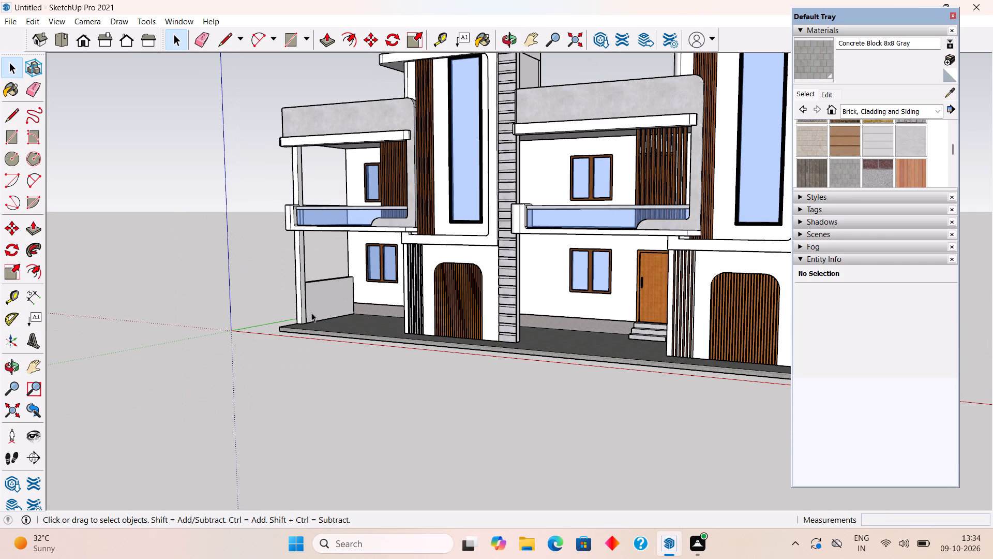
scroll(290, 298, "down", 5)
middle_click_drag(325, 347, 500, 398)
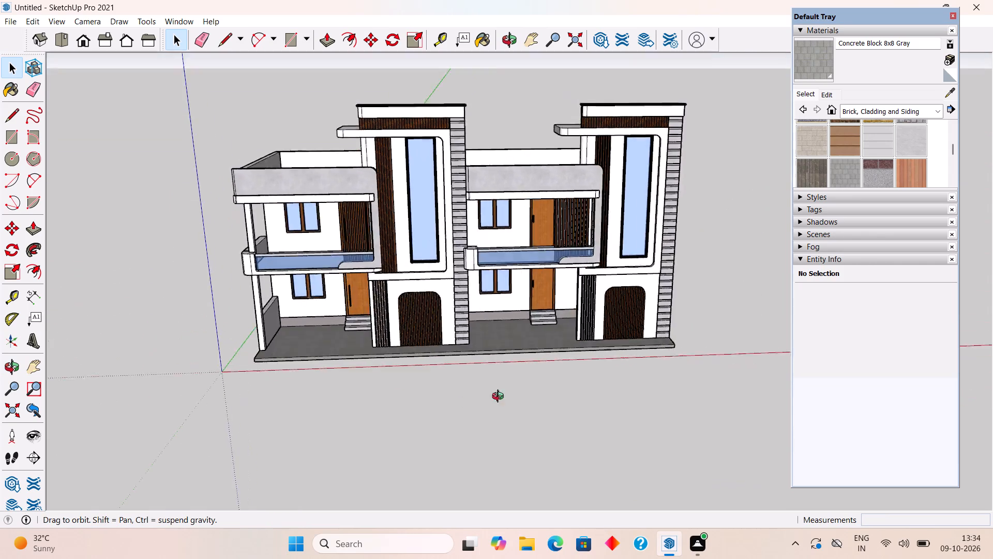
Examine the rear wall and roof parapets, the paved front floor, and the plain tower-end side wall.
middle_click_drag(500, 398, 808, 312)
middle_click_drag(277, 315, 640, 424)
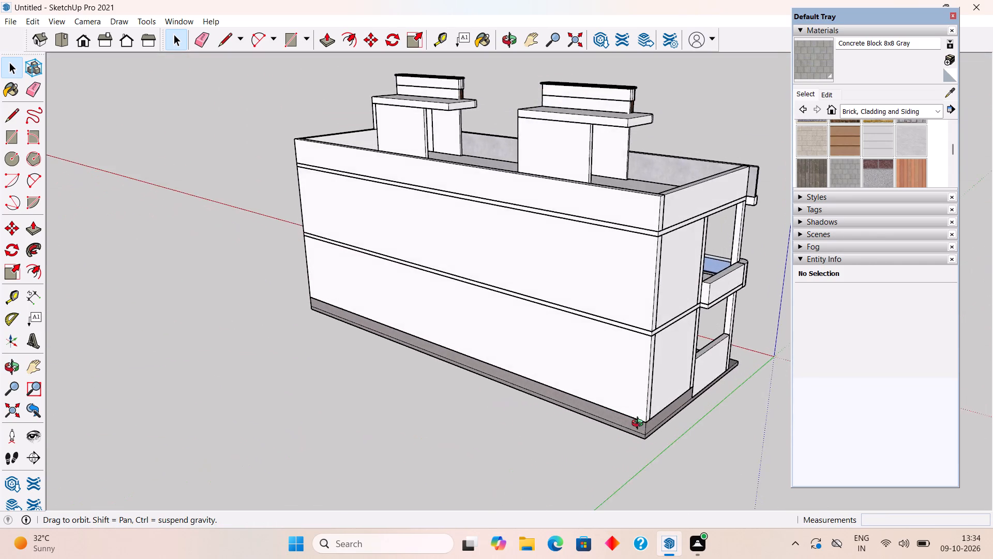
middle_click_drag(640, 424, 641, 425)
scroll(659, 437, "up", 2)
scroll(665, 392, "up", 3)
middle_click_drag(665, 384, 122, 380)
scroll(115, 378, "down", 3)
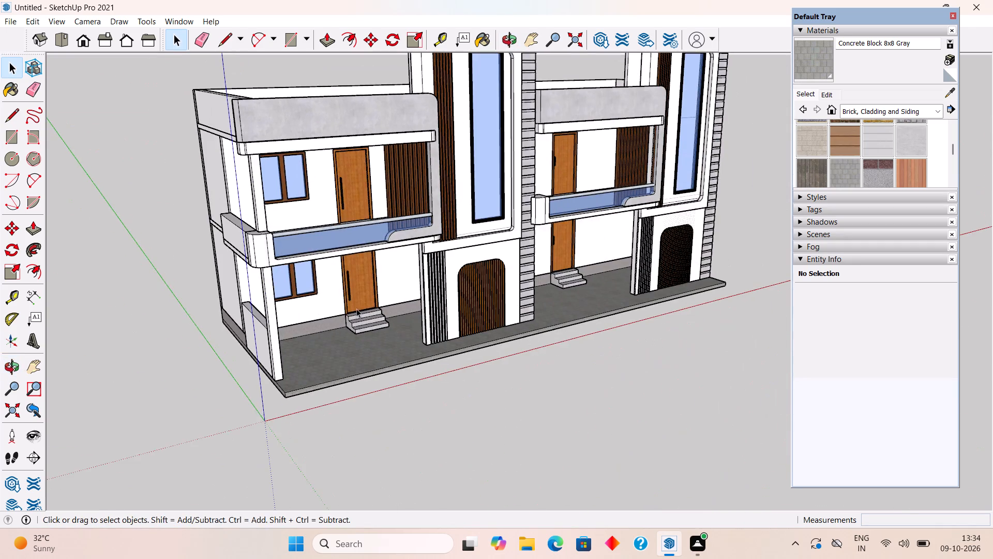
middle_click_drag(358, 312, 141, 345)
scroll(141, 345, "down", 3)
scroll(549, 336, "up", 3)
middle_click_drag(545, 329, 495, 322)
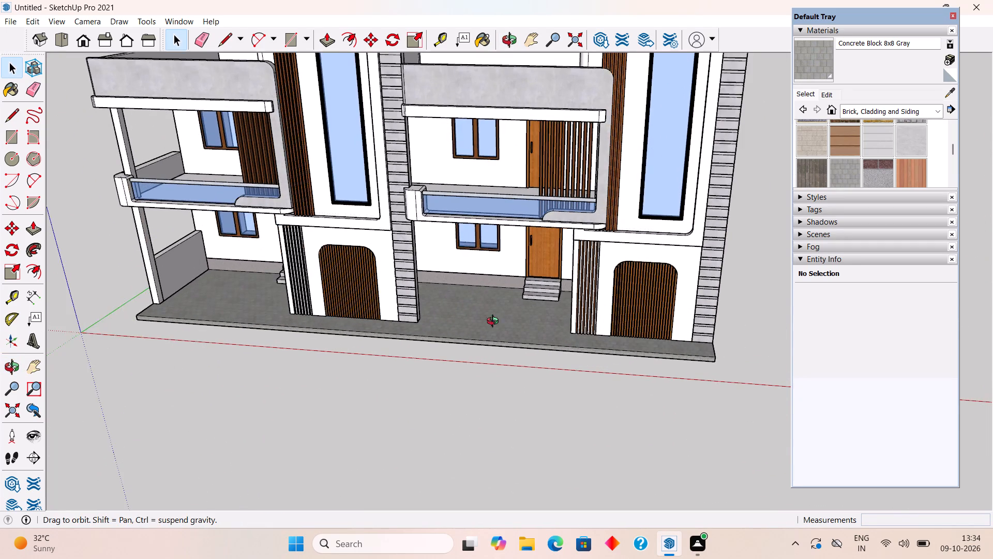
middle_click_drag(495, 322, 307, 288)
scroll(309, 287, "down", 1)
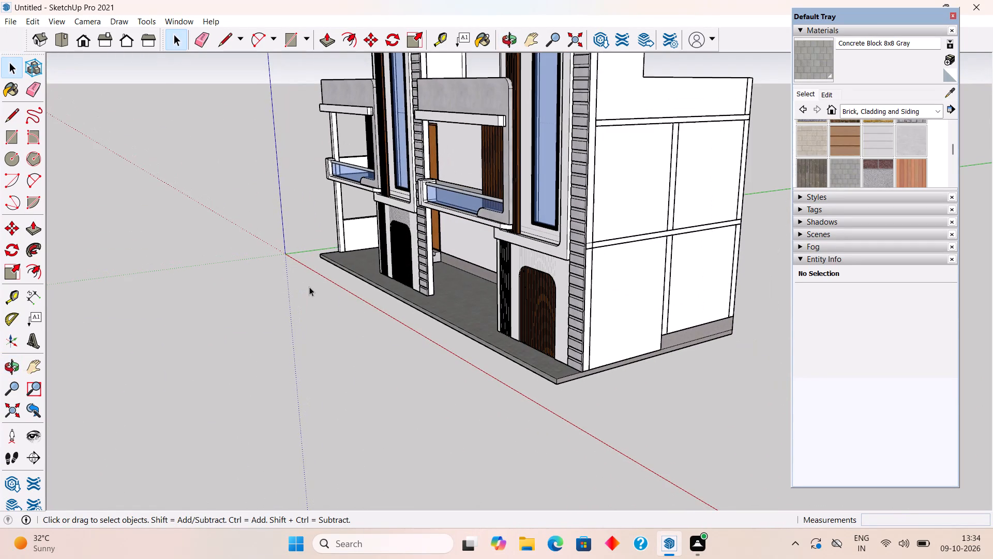
Examine the tower bases, floor slab edge and balcony undersides from near ground level.
scroll(318, 305, "up", 2)
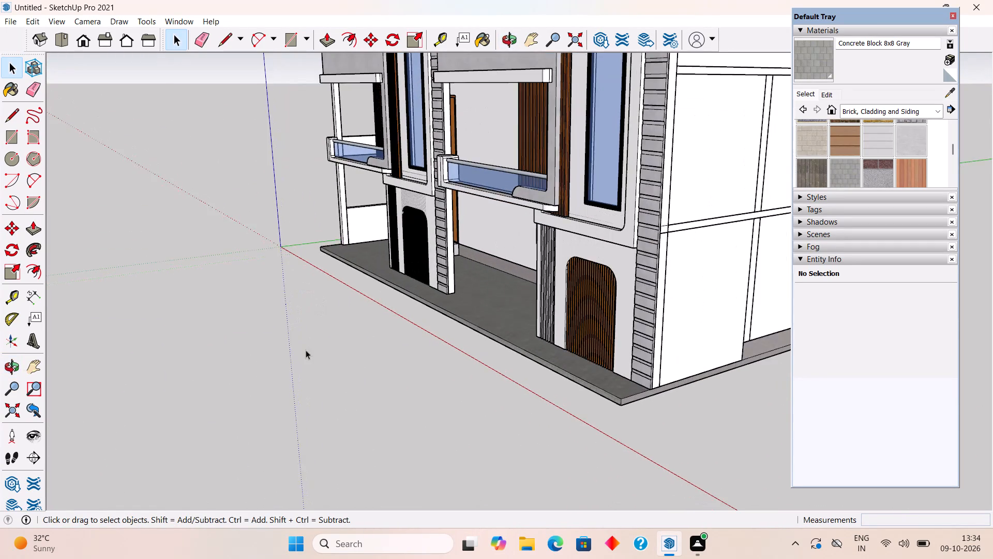
middle_click_drag(305, 350, 437, 253)
scroll(426, 254, "up", 3)
middle_click_drag(441, 330, 494, 287)
scroll(494, 287, "down", 9)
scroll(467, 205, "up", 4)
middle_click_drag(459, 248, 499, 305)
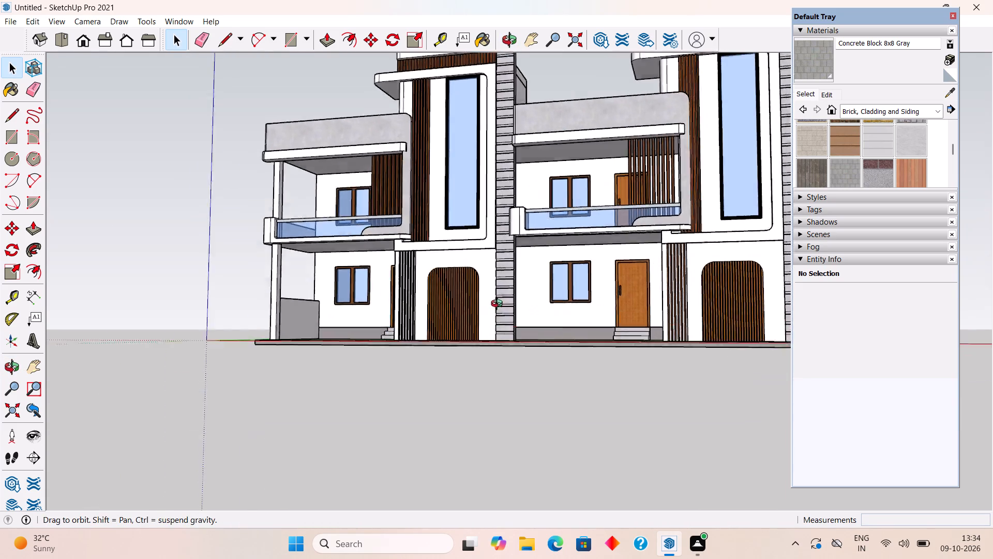
middle_click_drag(499, 305, 528, 307)
scroll(528, 307, "down", 2)
scroll(519, 110, "up", 3)
middle_click_drag(521, 129, 624, 179)
Examine the whole front elevation, roof terraces and concrete-block floor from straight ahead and from above.
scroll(618, 179, "up", 2)
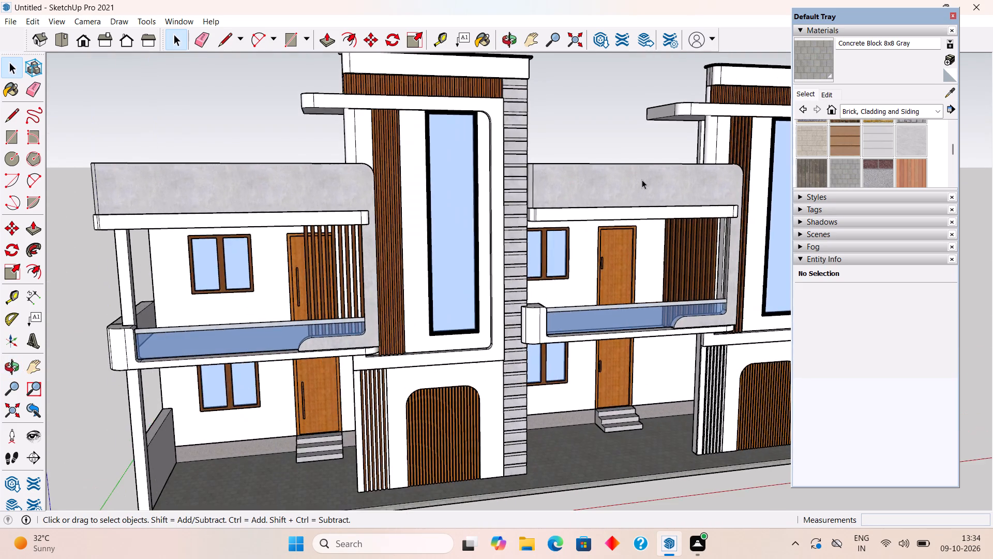
scroll(643, 180, "up", 3)
scroll(643, 180, "down", 8)
scroll(588, 183, "up", 3)
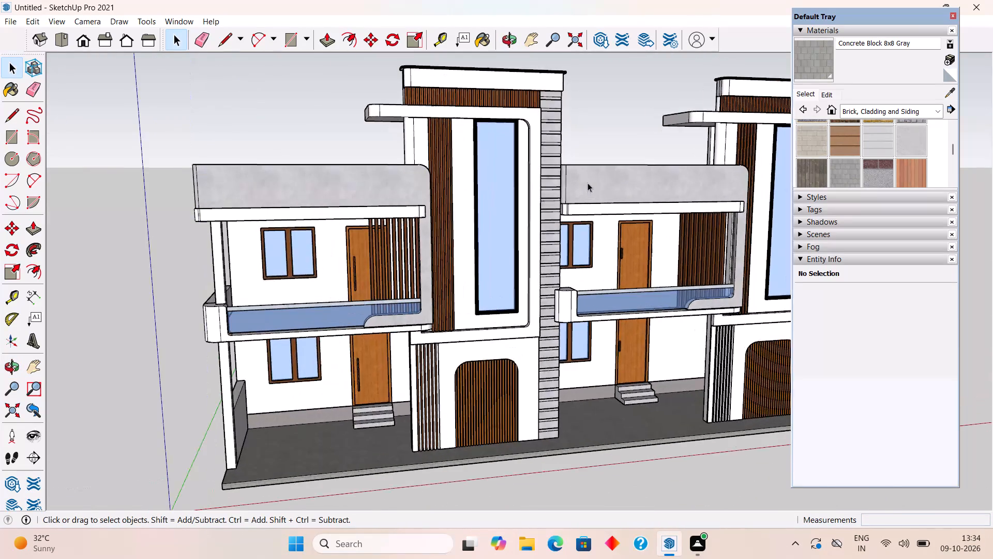
scroll(579, 185, "up", 2)
scroll(578, 185, "down", 8)
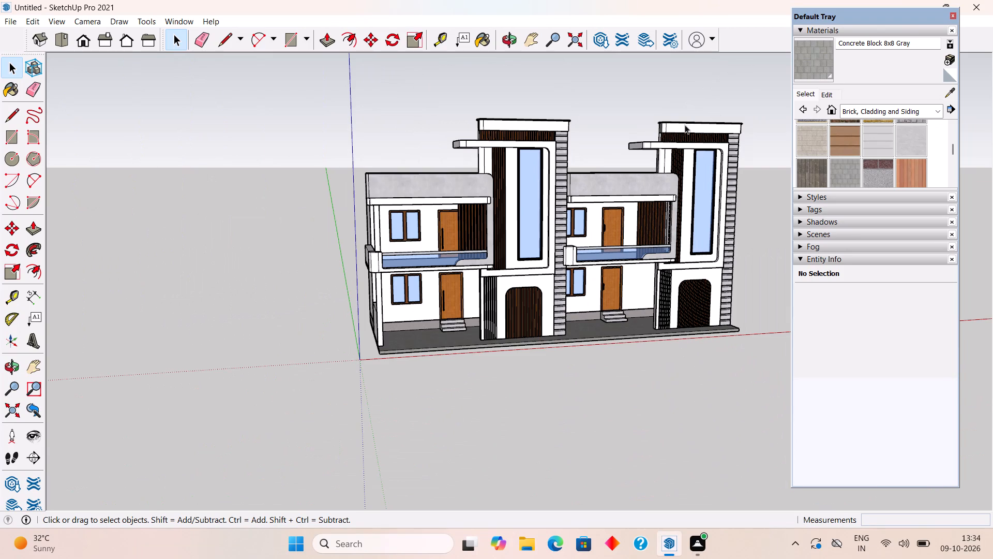
scroll(754, 99, "up", 6)
middle_click_drag(685, 185, 583, 203)
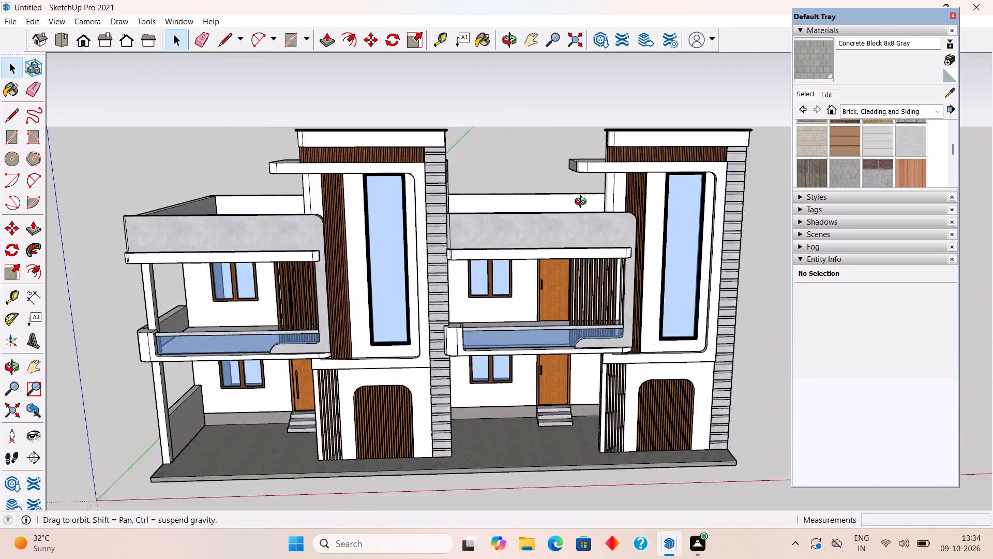
middle_click_drag(583, 203, 614, 167)
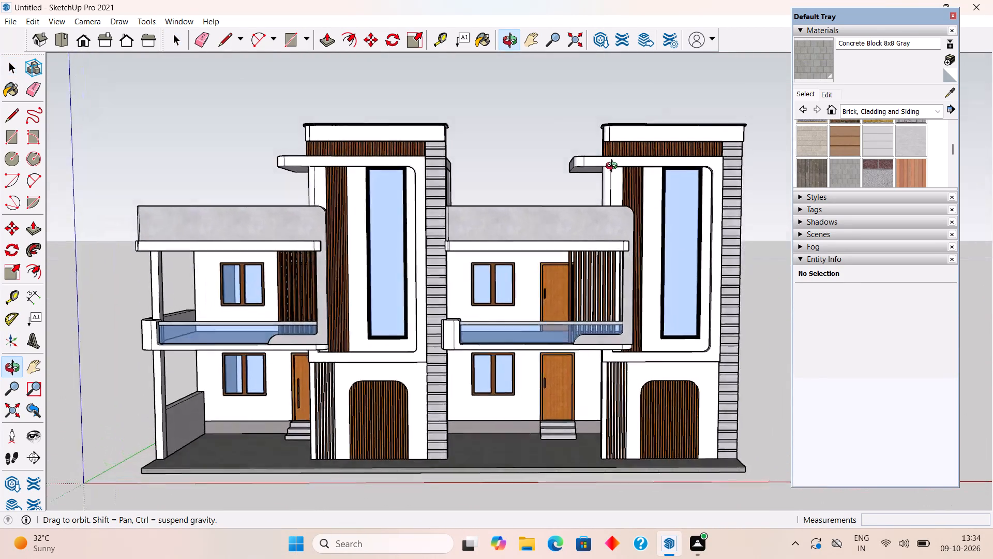
middle_click_drag(614, 167, 584, 328)
scroll(584, 328, "up", 2)
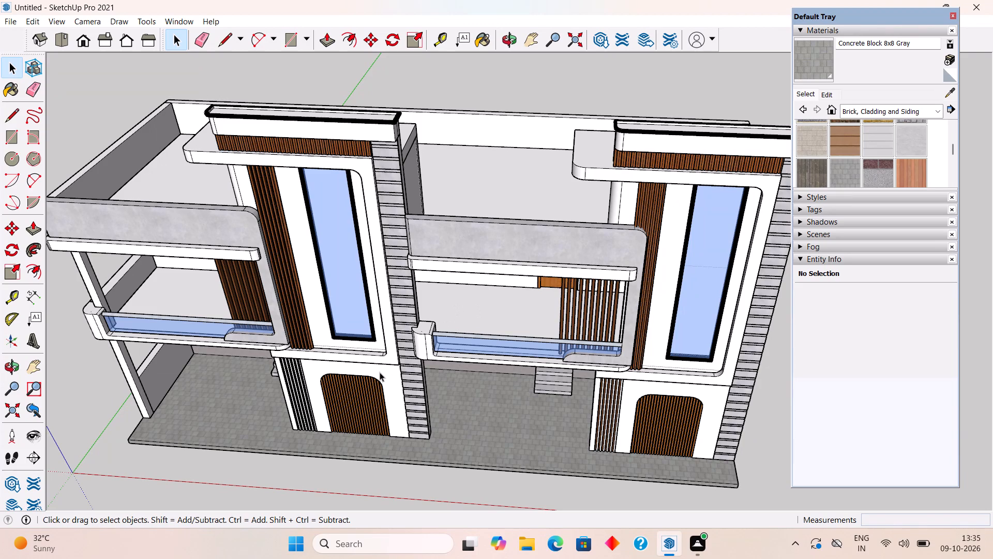
scroll(300, 434, "up", 4)
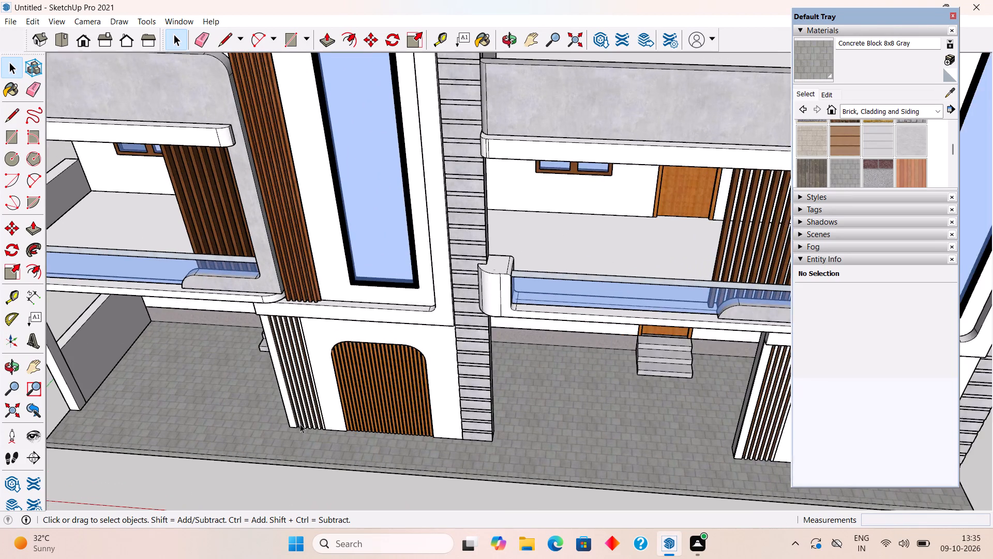
scroll(300, 424, "down", 1)
middle_click_drag(300, 424, 357, 334)
scroll(357, 334, "down", 8)
scroll(361, 405, "up", 3)
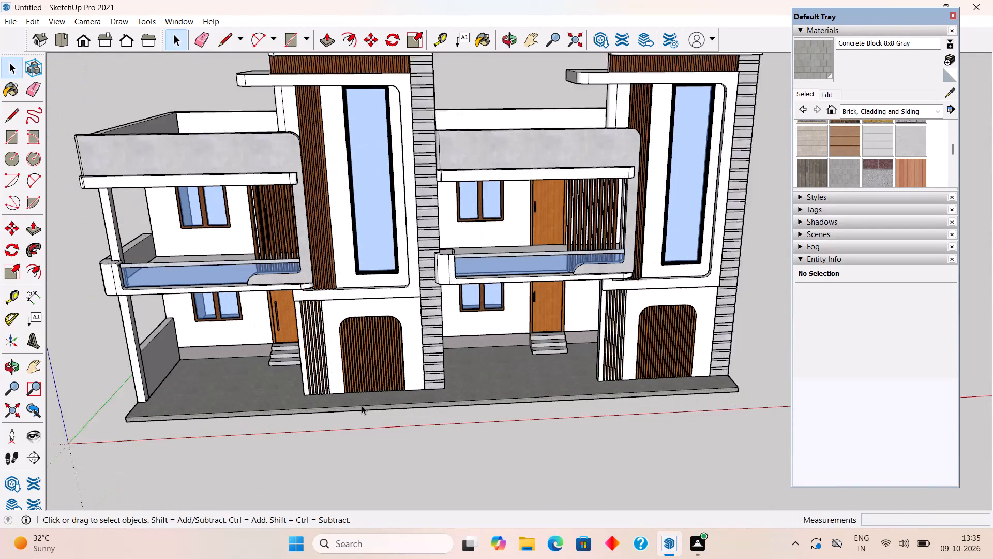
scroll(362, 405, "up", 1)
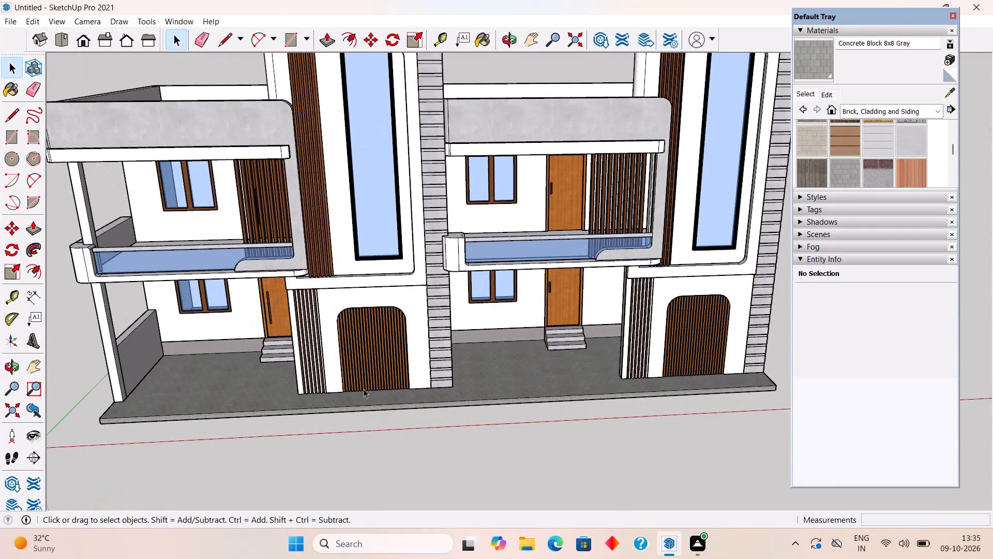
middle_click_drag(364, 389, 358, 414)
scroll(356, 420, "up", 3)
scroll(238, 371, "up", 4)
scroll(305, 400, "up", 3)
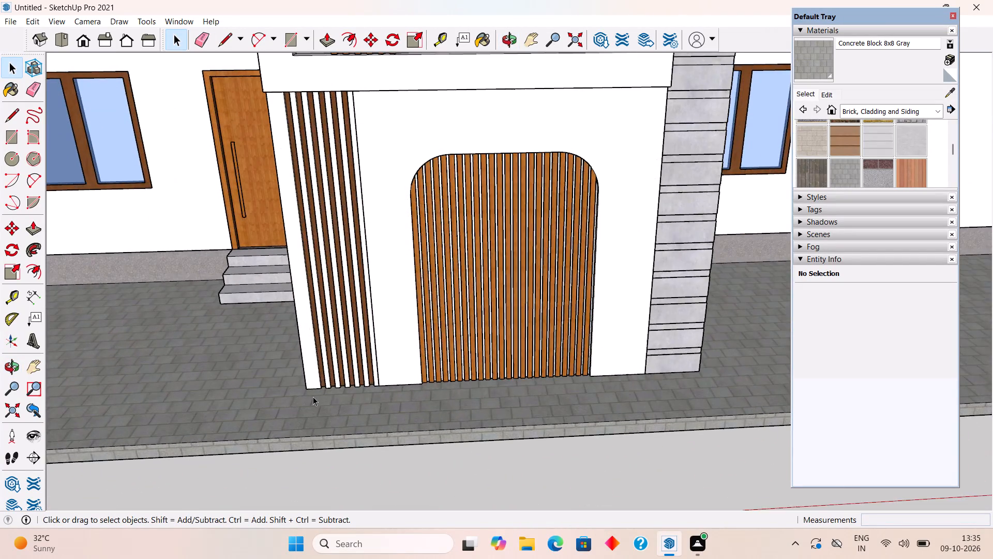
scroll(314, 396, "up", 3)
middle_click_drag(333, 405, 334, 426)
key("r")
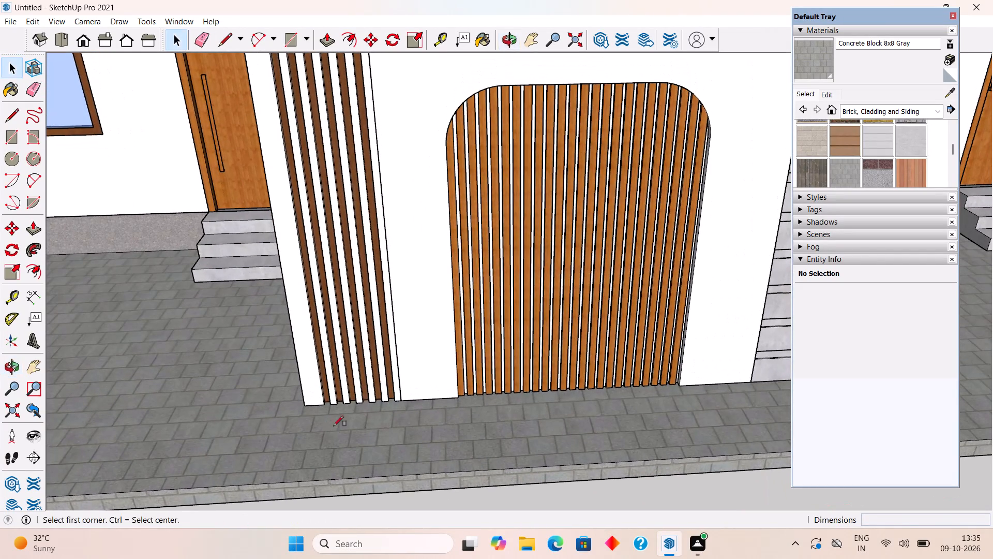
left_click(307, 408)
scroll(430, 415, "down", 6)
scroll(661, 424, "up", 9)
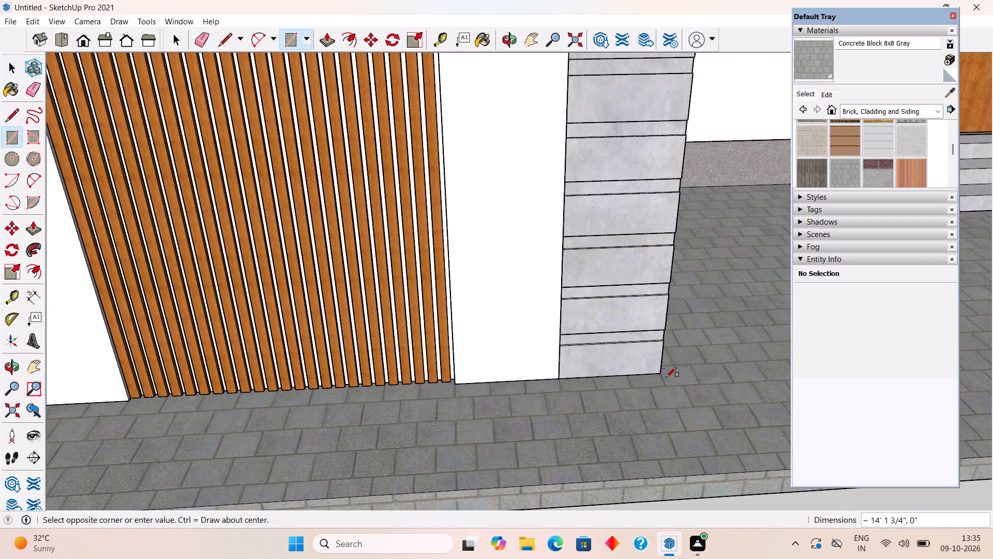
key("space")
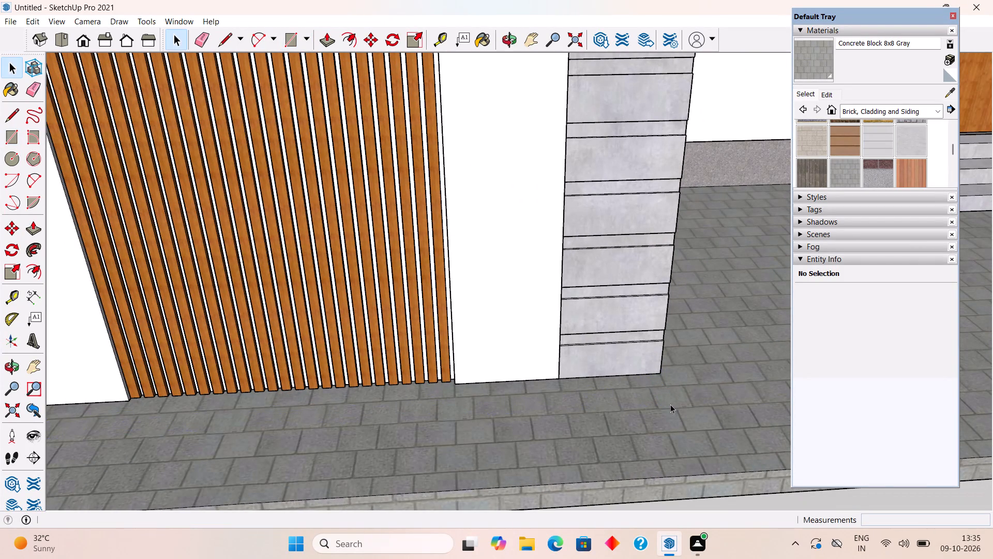
Add a guide line across the paved floor along the side base edge of the first house's block-clad pillar.
key("t")
middle_click_drag(613, 356, 442, 345)
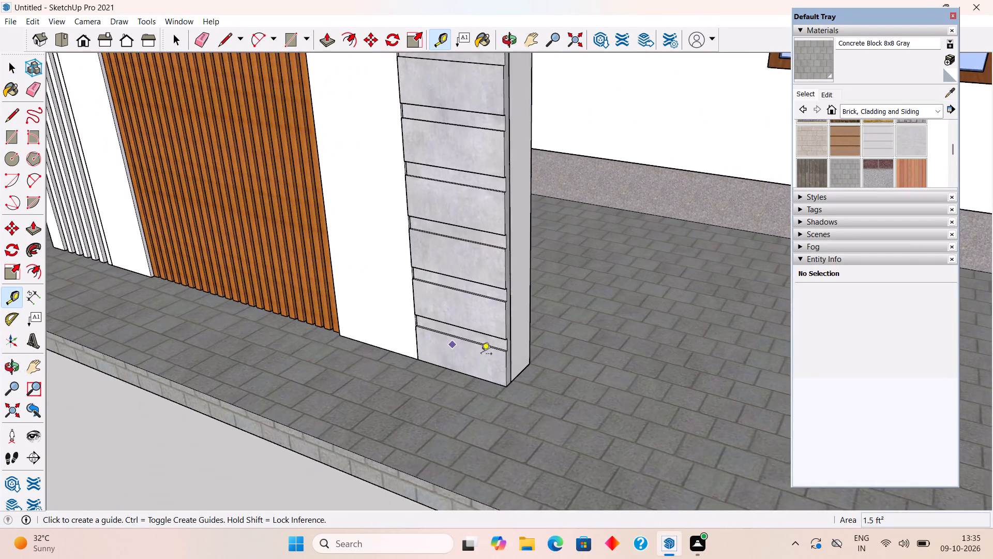
scroll(507, 361, "up", 4)
double_click(522, 378)
middle_click_drag(419, 405, 462, 391)
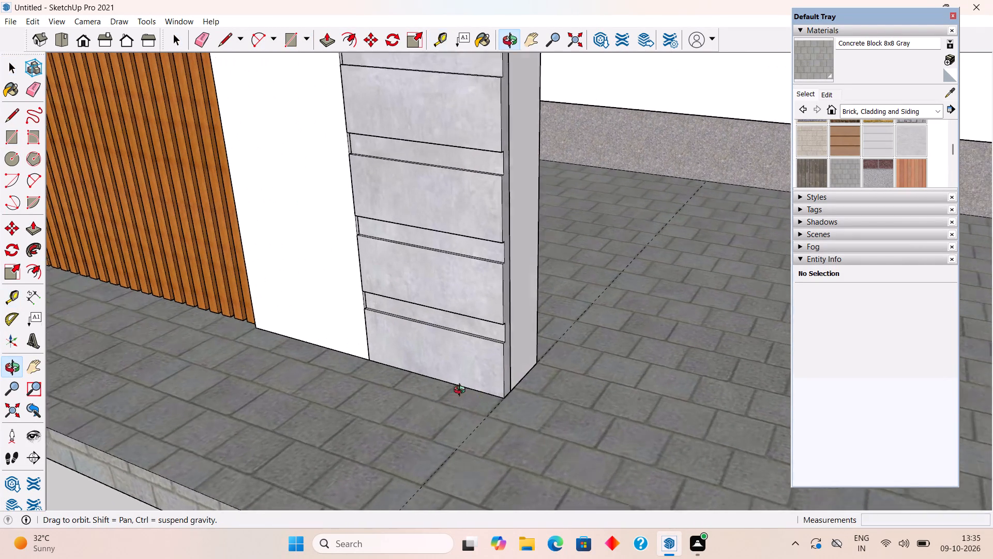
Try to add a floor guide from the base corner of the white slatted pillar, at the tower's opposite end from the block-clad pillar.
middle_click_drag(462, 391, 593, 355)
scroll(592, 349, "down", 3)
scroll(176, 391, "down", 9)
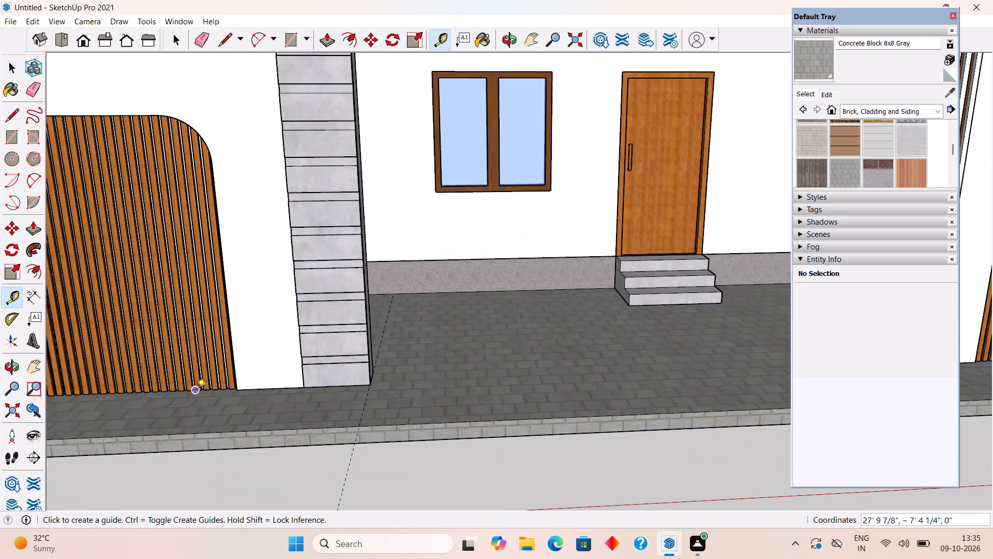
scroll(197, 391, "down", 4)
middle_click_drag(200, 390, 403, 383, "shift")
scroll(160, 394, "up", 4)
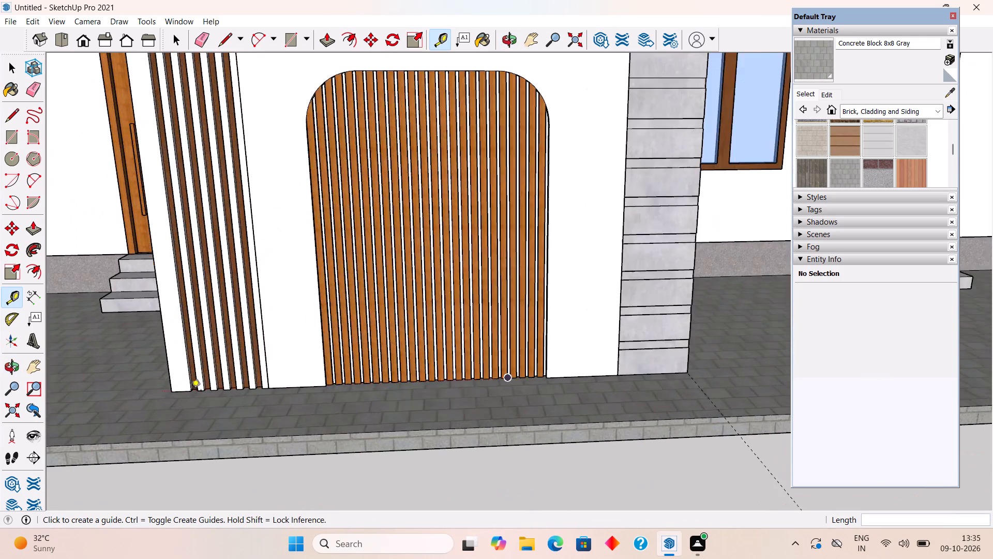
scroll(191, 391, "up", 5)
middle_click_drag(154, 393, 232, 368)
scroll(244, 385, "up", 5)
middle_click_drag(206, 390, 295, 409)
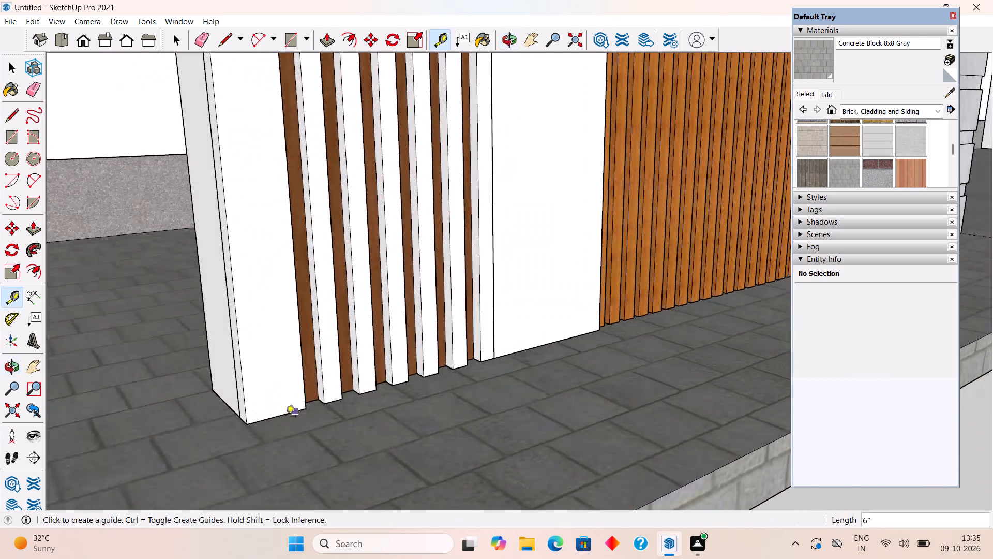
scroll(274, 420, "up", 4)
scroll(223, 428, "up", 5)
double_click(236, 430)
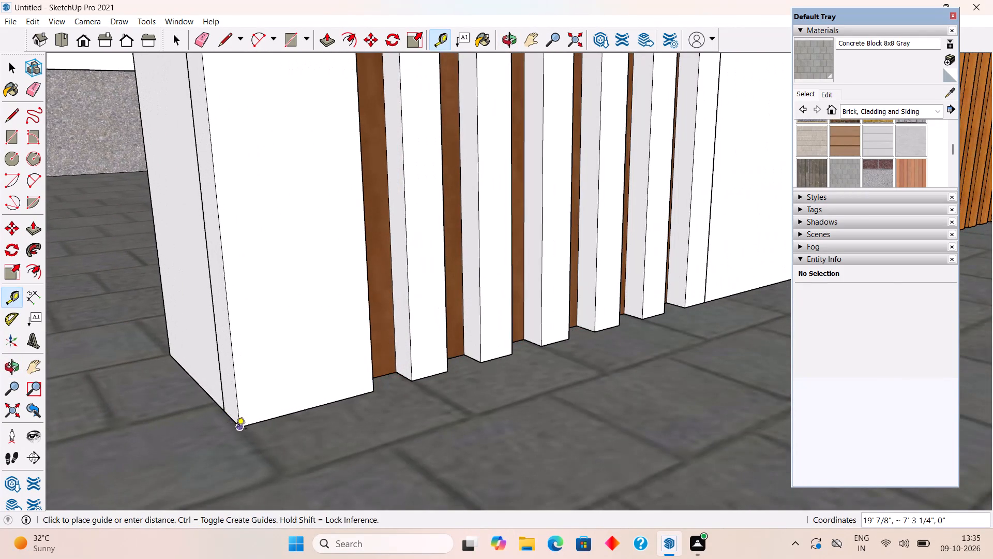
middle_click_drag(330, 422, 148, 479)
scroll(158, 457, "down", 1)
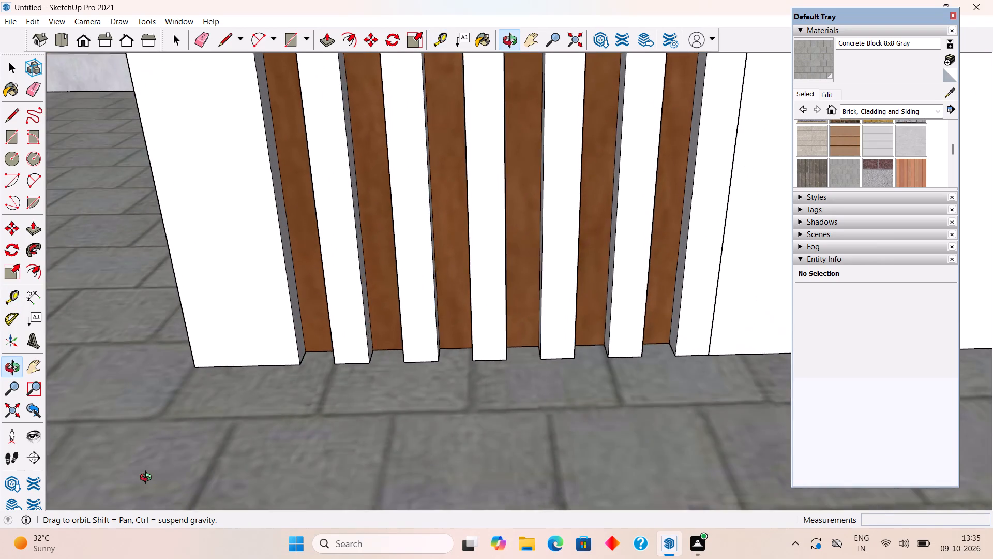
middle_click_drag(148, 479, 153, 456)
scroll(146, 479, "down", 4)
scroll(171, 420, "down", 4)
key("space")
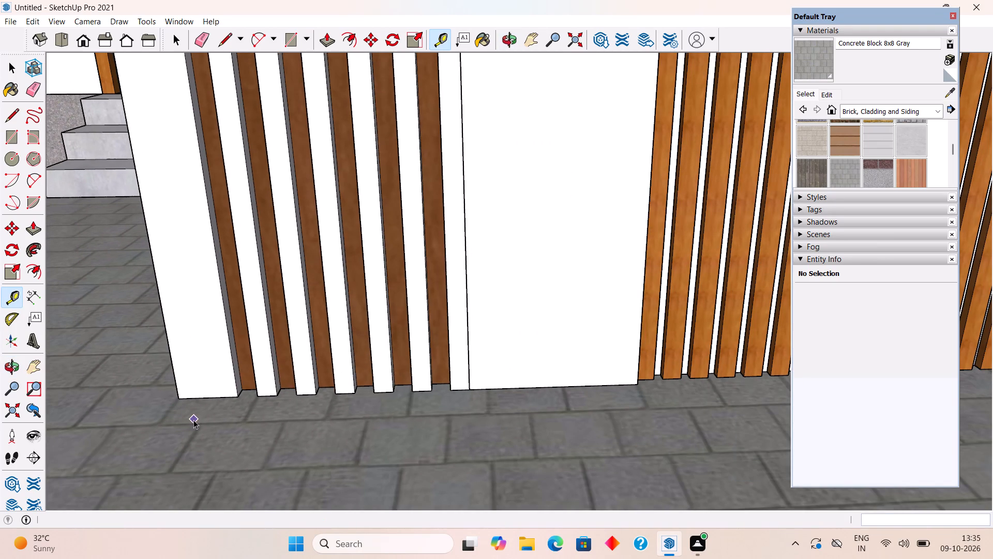
Add a guide line across the paved floor along the side base edge of the white slatted pillar.
middle_click_drag(174, 400, 514, 316)
scroll(514, 316, "down", 3)
key("t")
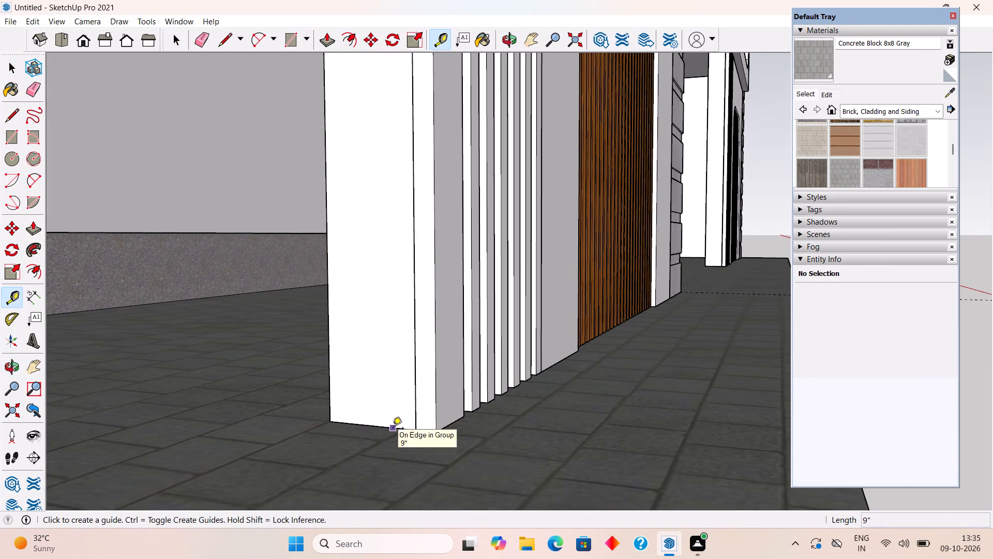
double_click(393, 429)
Add a guide line on the paved floor parallel to the tower's front base edge, offset 2' outward.
middle_click_drag(535, 419, 433, 450)
scroll(467, 456, "down", 8)
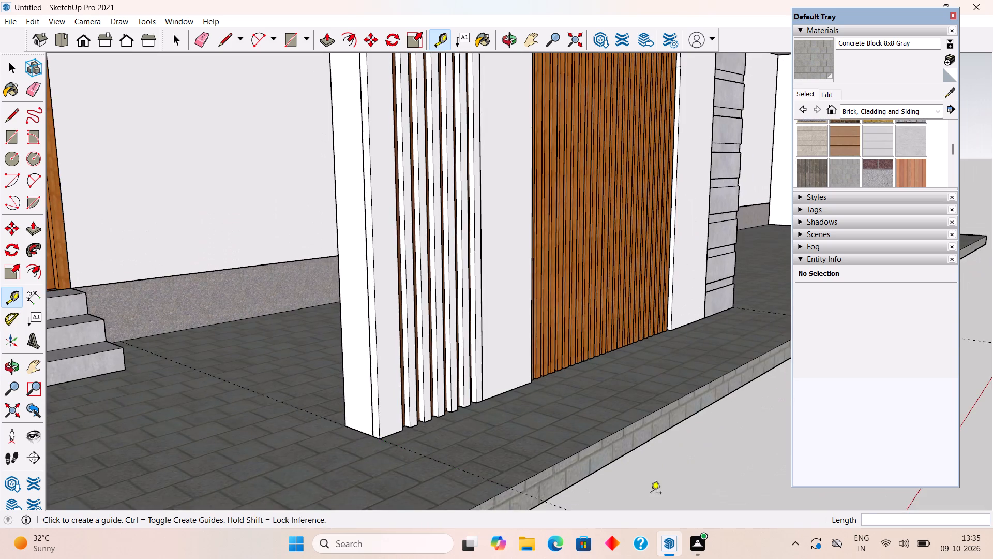
middle_click_drag(651, 494, 536, 499)
scroll(539, 501, "down", 3)
middle_click_drag(522, 433, 472, 485)
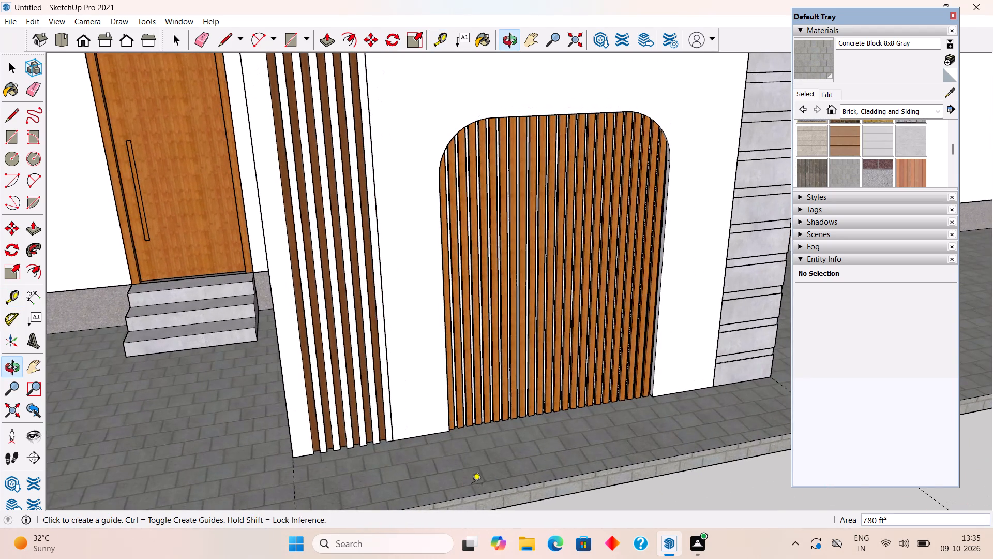
middle_click_drag(520, 447, 460, 450)
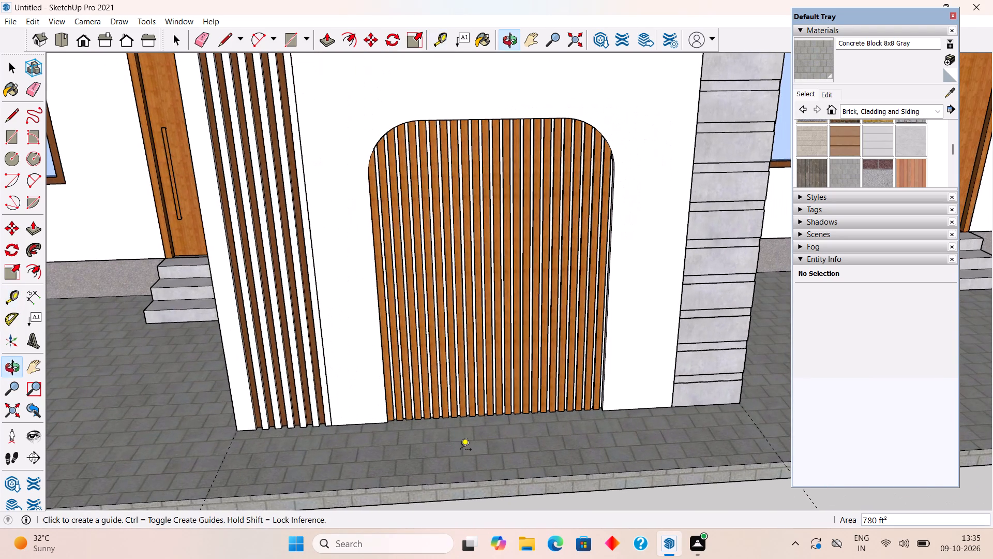
scroll(410, 456, "up", 1)
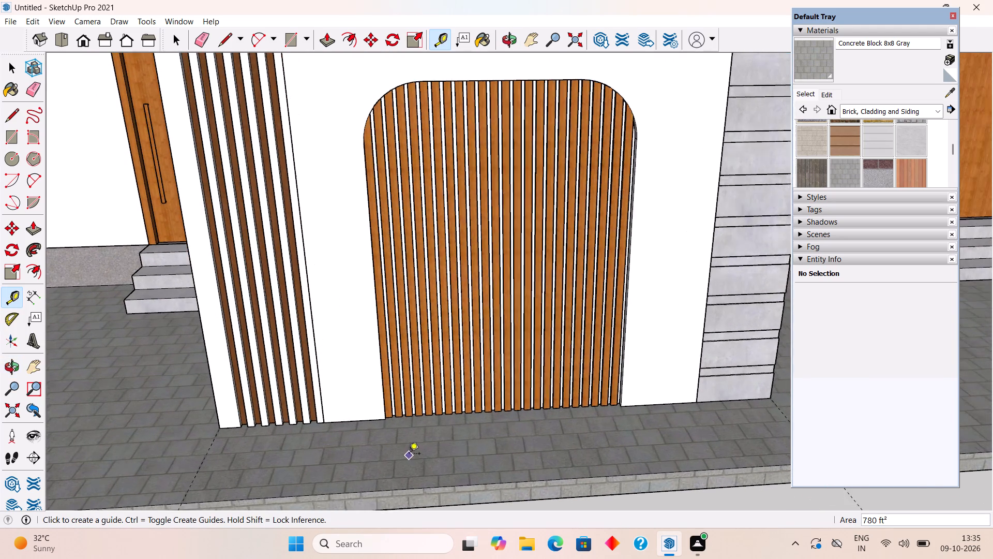
scroll(409, 454, "up", 1)
left_click(369, 418)
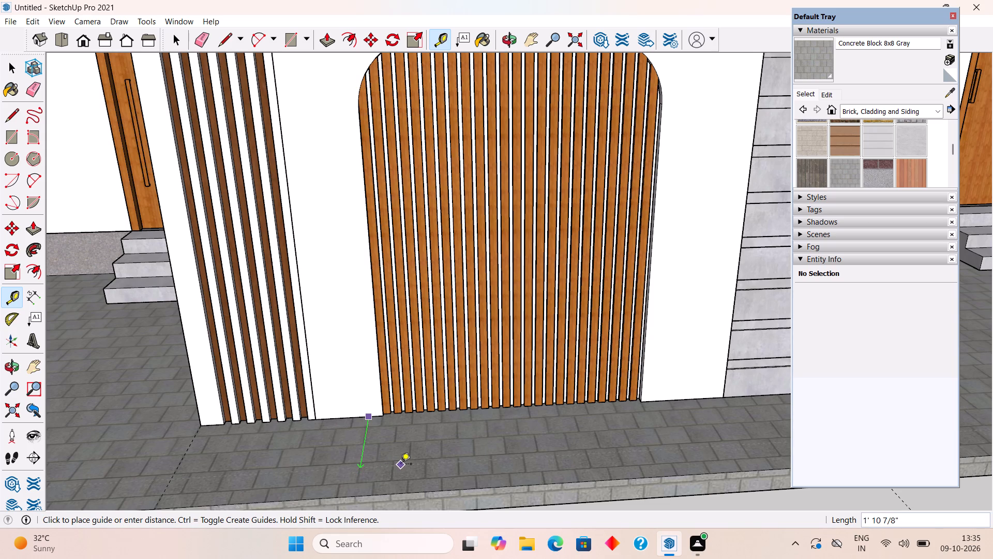
type("2'")
key("Return")
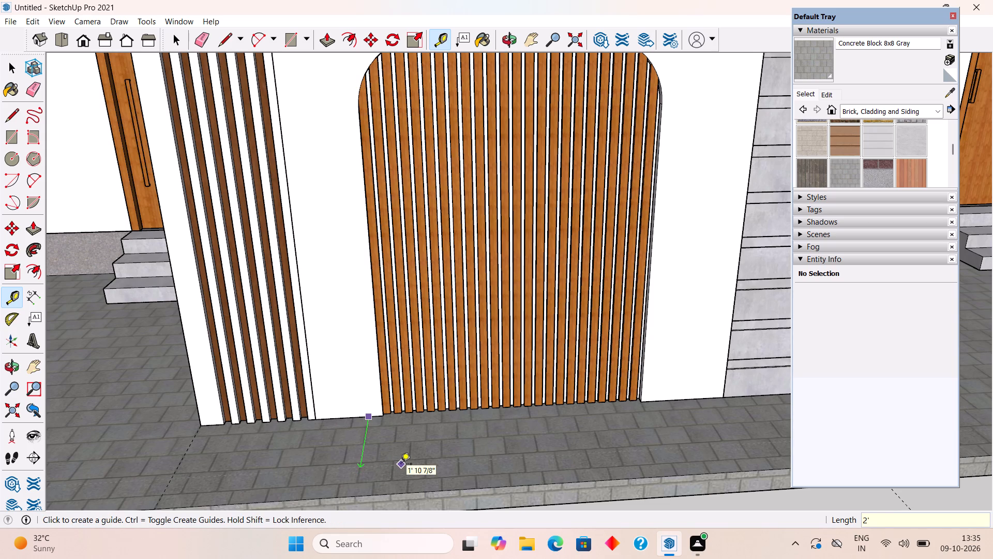
Draw a 14' by 2' rectangle on the floor from the slatted pillar's base corner to the guide intersection beyond the block-clad pillar.
key("space")
key("r")
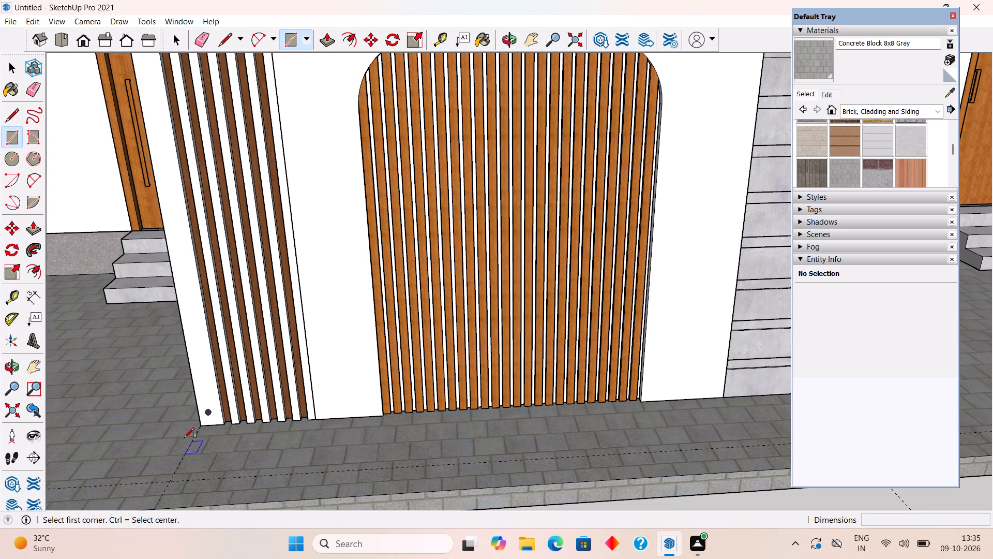
left_click(203, 426)
scroll(375, 452, "down", 3)
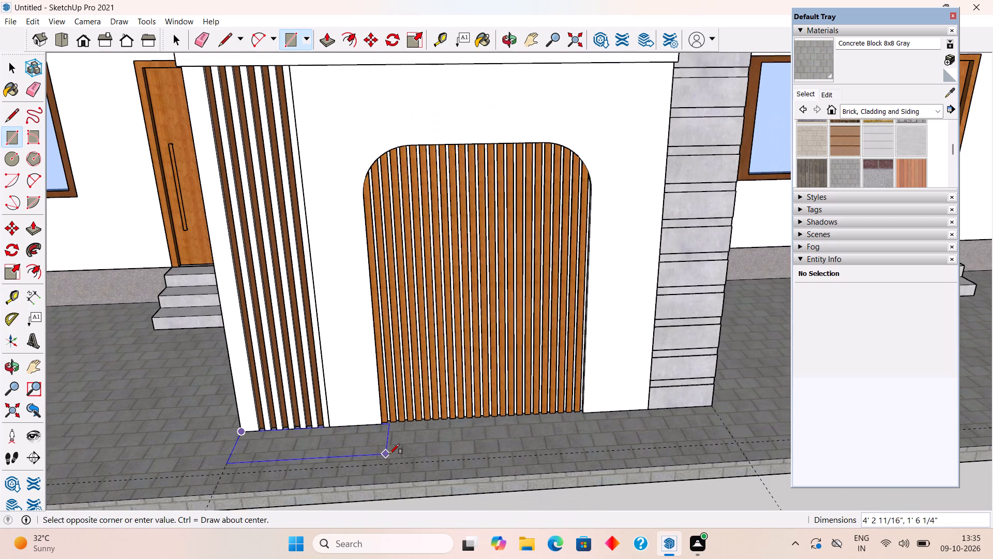
scroll(392, 454, "up", 1)
scroll(599, 442, "down", 4)
scroll(711, 440, "up", 8)
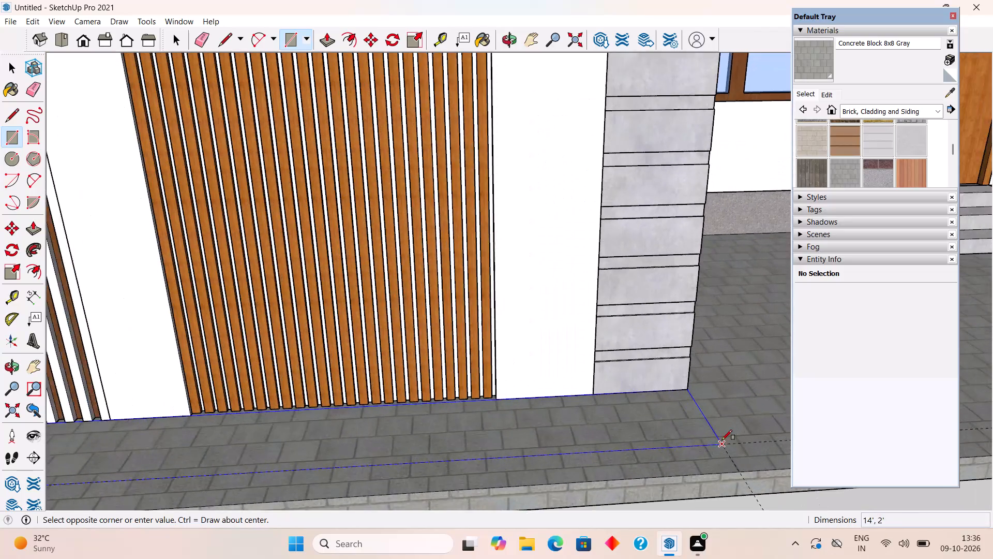
left_click(727, 446)
key("space")
key("space")
key("space")
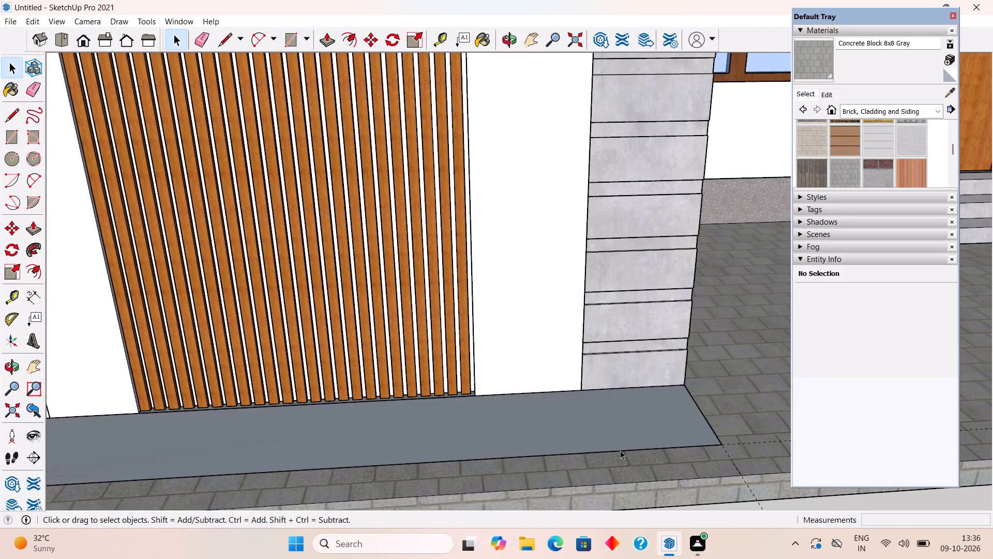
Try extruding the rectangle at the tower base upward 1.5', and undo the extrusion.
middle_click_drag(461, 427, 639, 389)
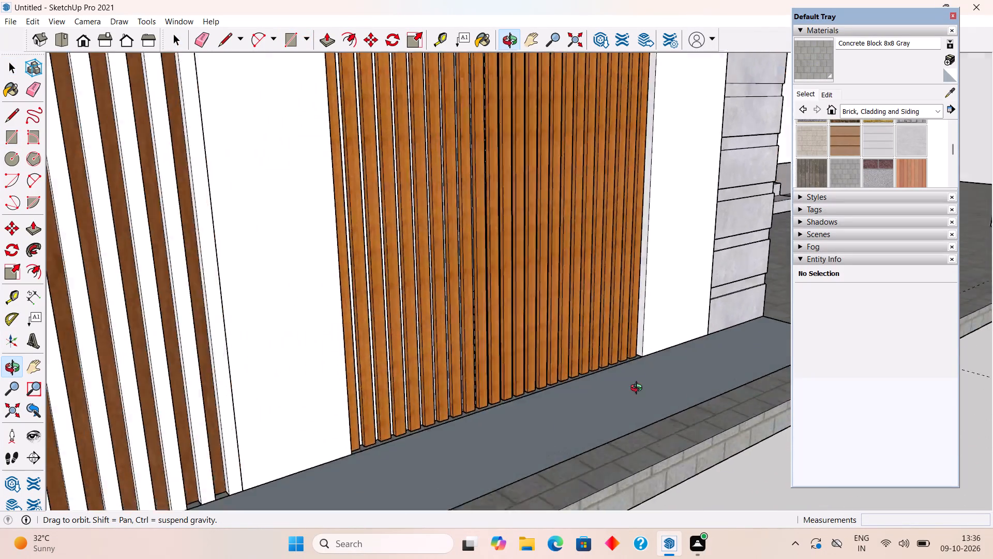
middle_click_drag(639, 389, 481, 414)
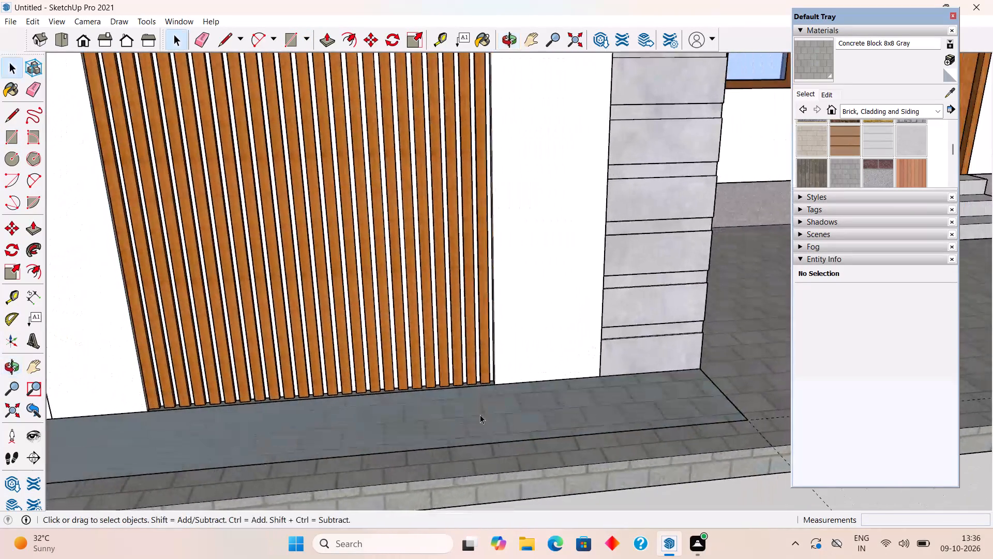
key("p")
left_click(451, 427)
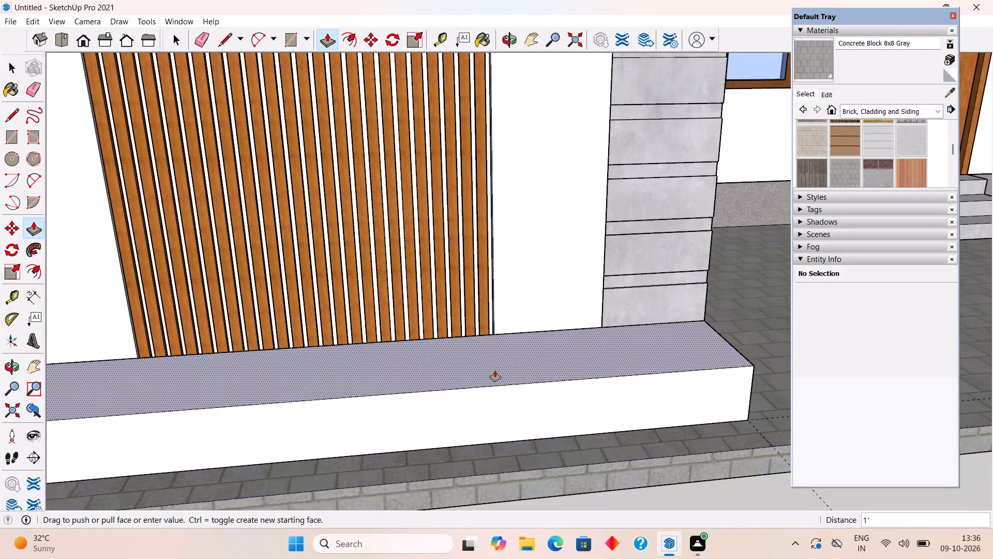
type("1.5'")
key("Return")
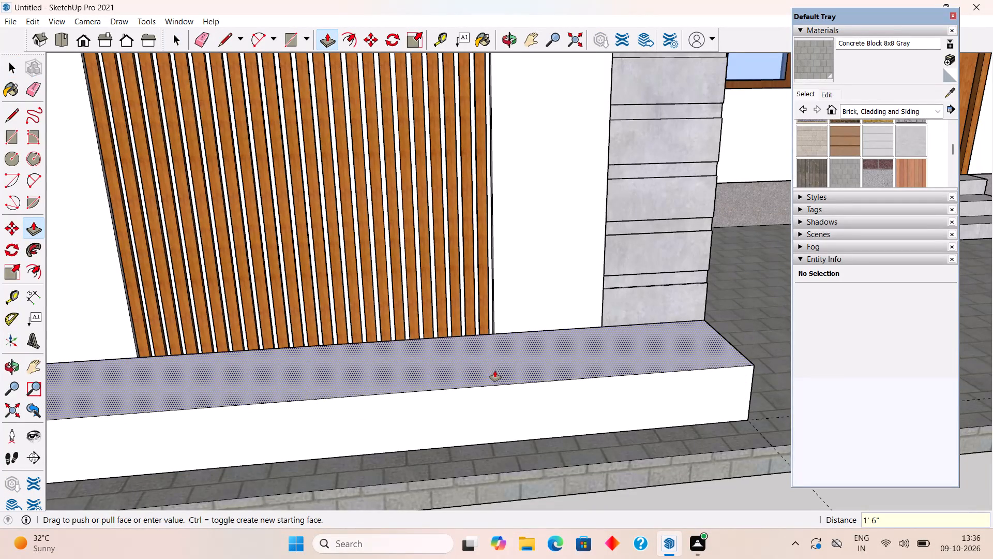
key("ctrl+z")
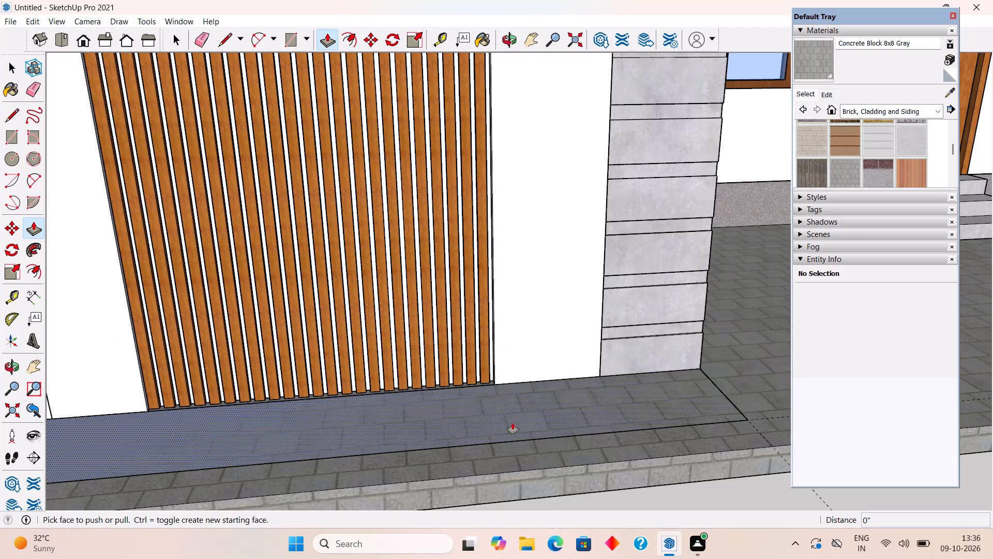
Extrude the rectangle at the tower base upward 8".
left_click(513, 423)
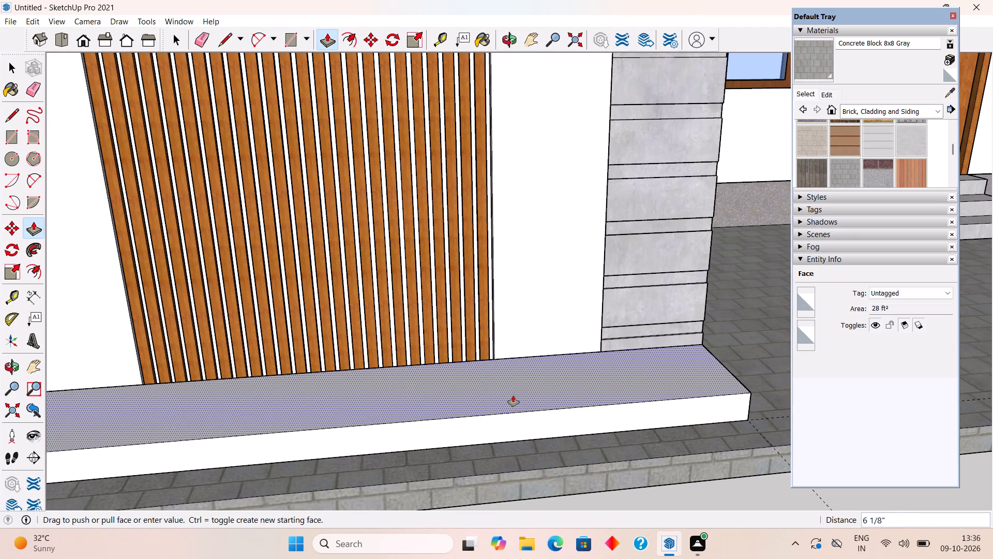
type("8\"")
key("Return")
key("space")
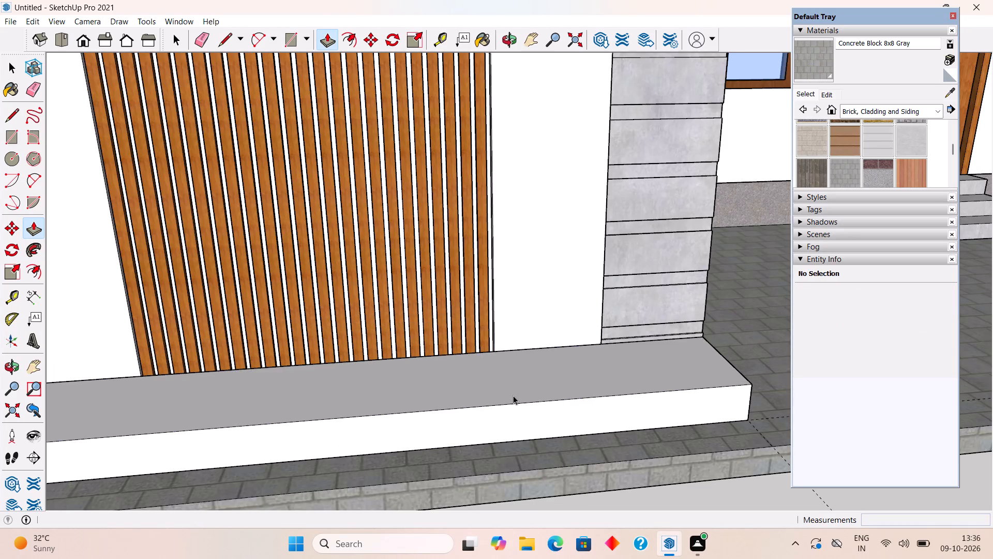
Offset the outline of the raised base block's top face 3" inward.
scroll(513, 395, "down", 10)
middle_click_drag(540, 448, 543, 520)
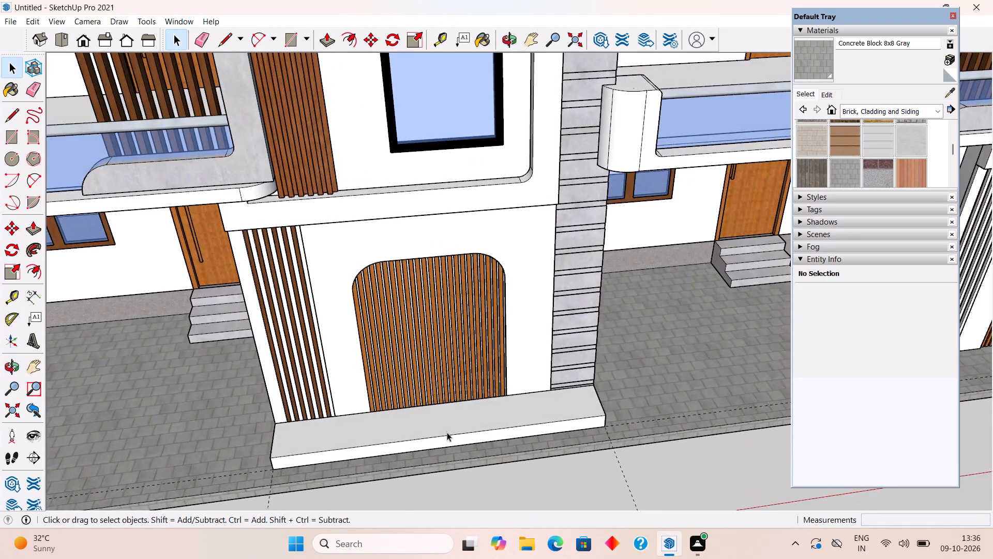
scroll(446, 430, "up", 5)
left_click(446, 424)
scroll(446, 424, "up", 4)
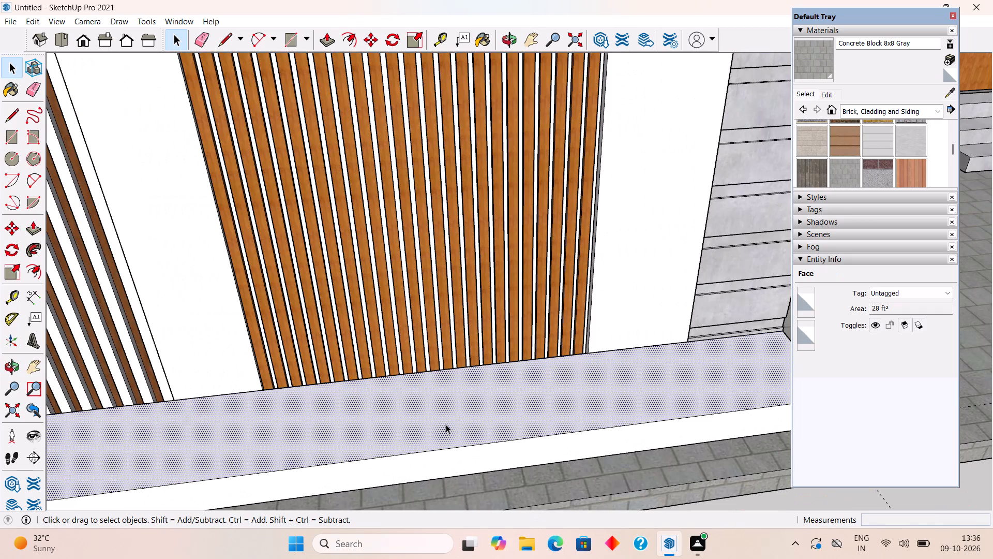
key("f")
left_click(454, 438)
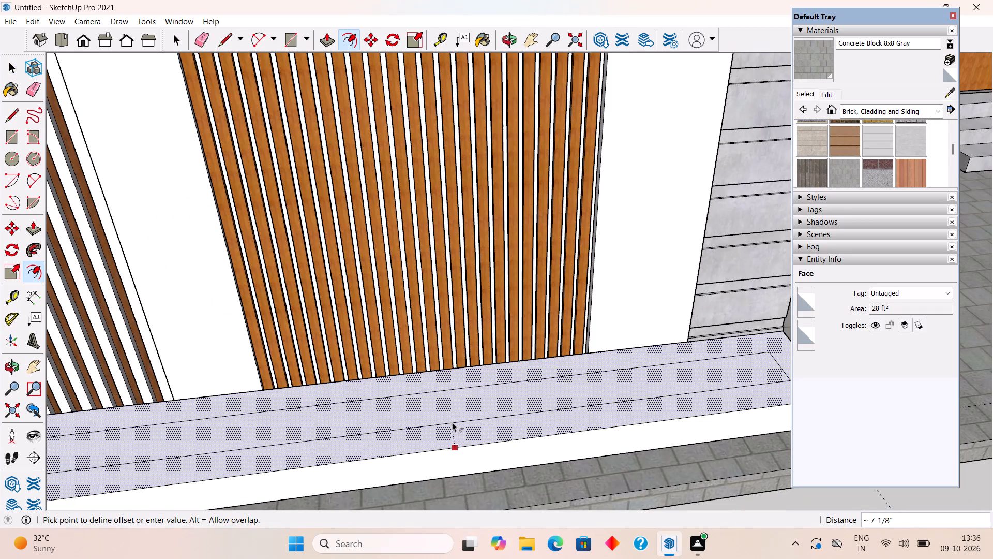
key("3")
key("Return")
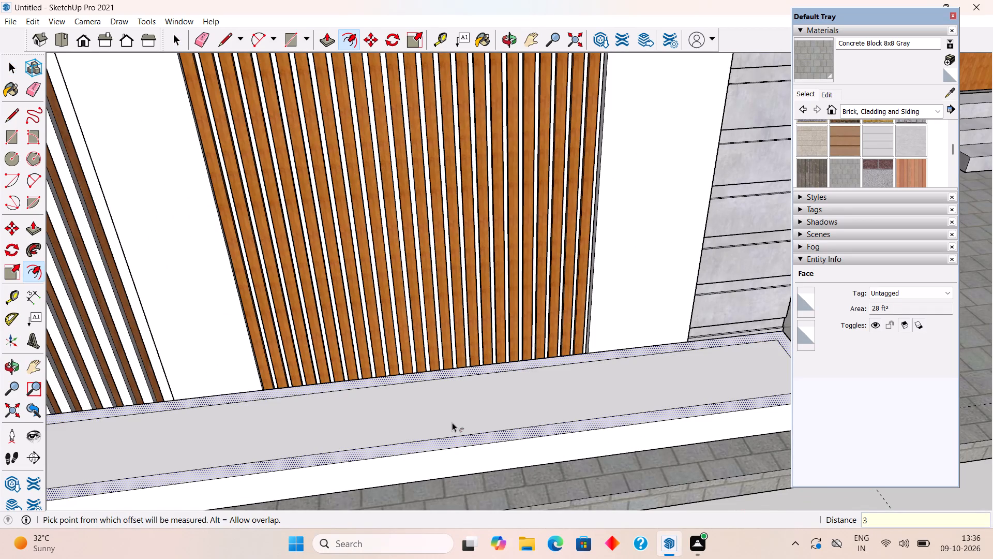
scroll(452, 422, "up", 1)
key("space")
Draw 3" lines from both rear corners of the inner outline to the block's wall-side edge, dividing the top border at each end.
scroll(671, 360, "down", 6)
scroll(269, 436, "up", 2)
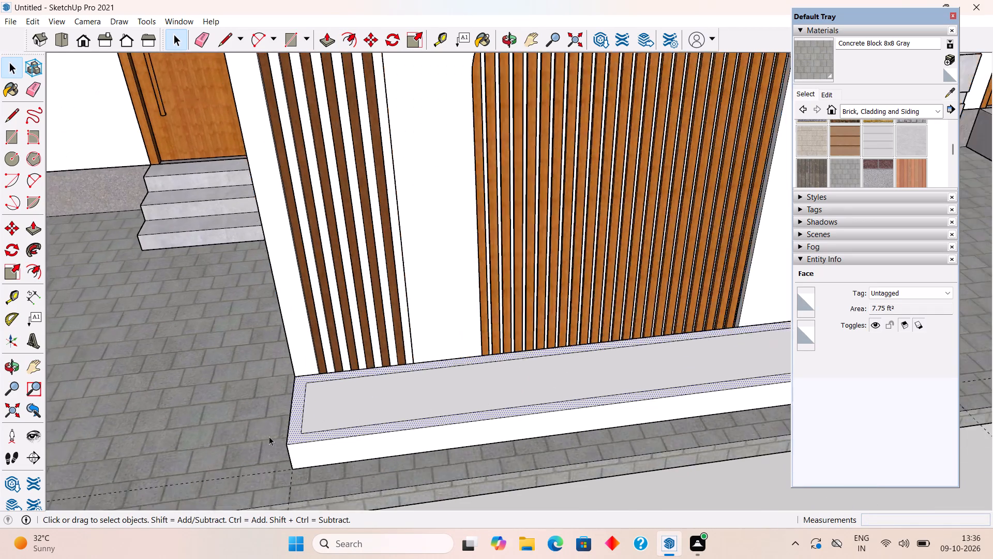
scroll(269, 436, "up", 9)
scroll(336, 385, "up", 2)
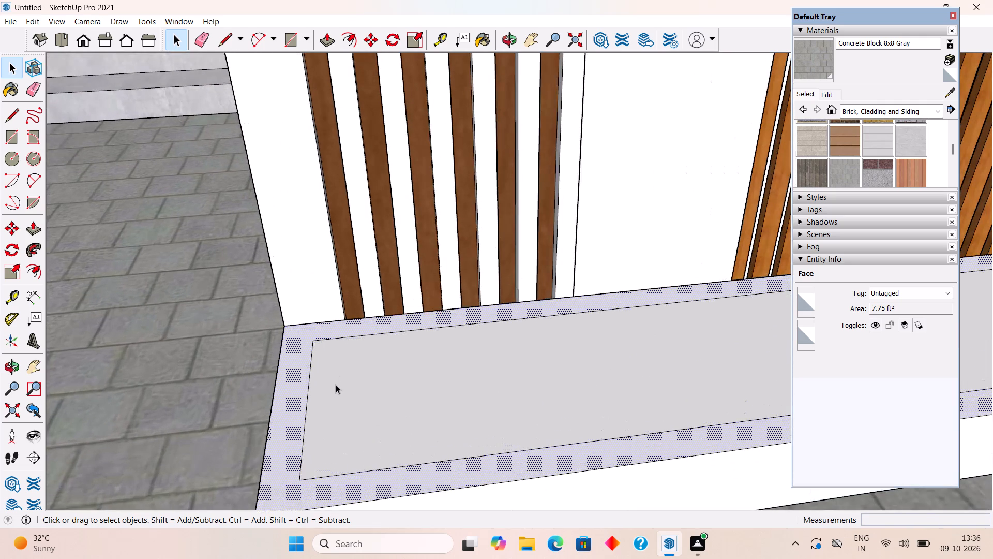
key("l")
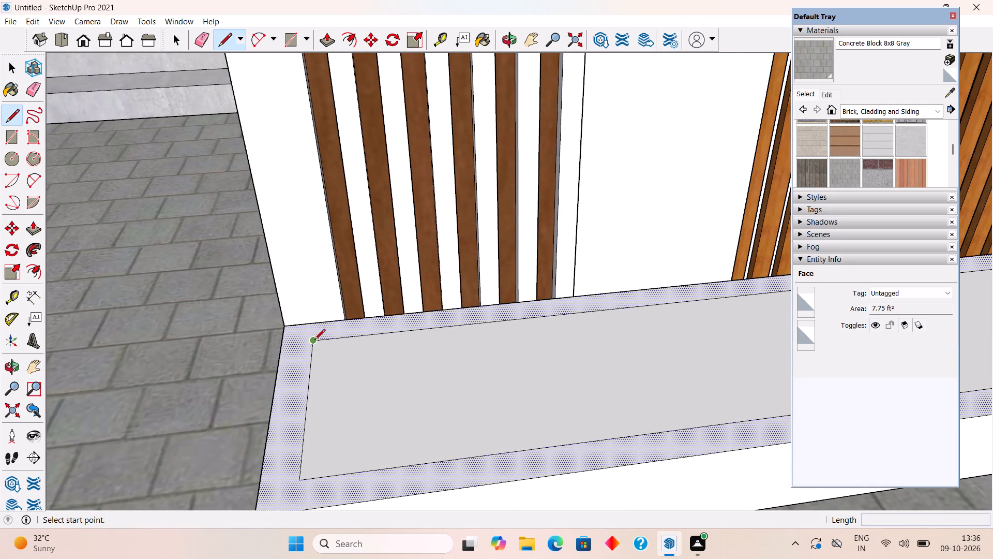
left_click(314, 341)
left_click(318, 320)
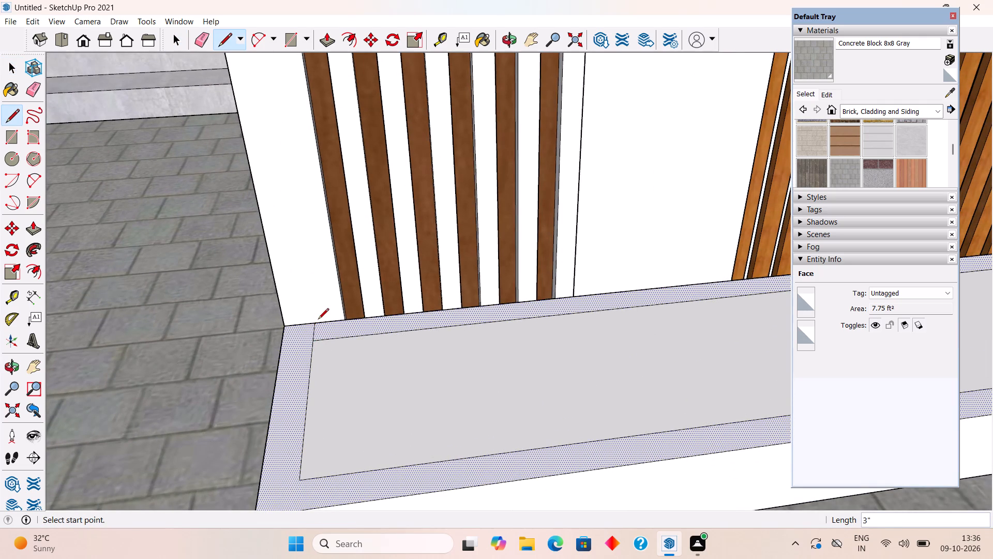
key("space")
scroll(312, 320, "down", 14)
scroll(686, 266, "up", 4)
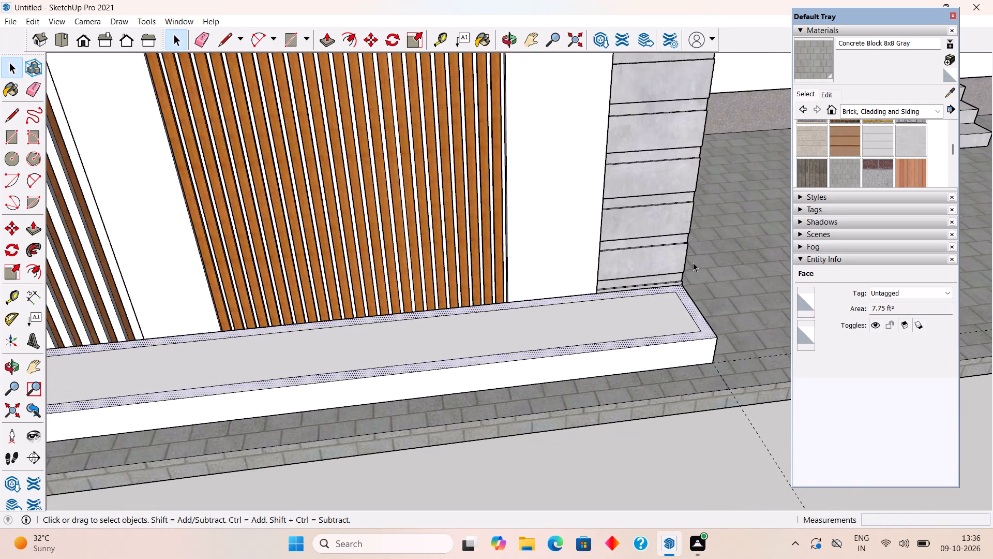
scroll(695, 261, "up", 8)
key("l")
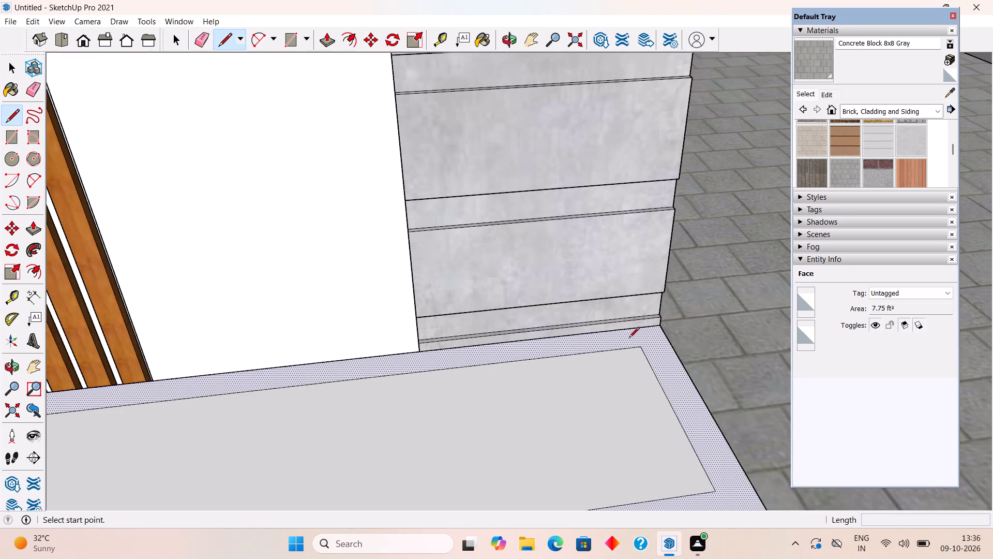
left_click(639, 348)
left_click(631, 328)
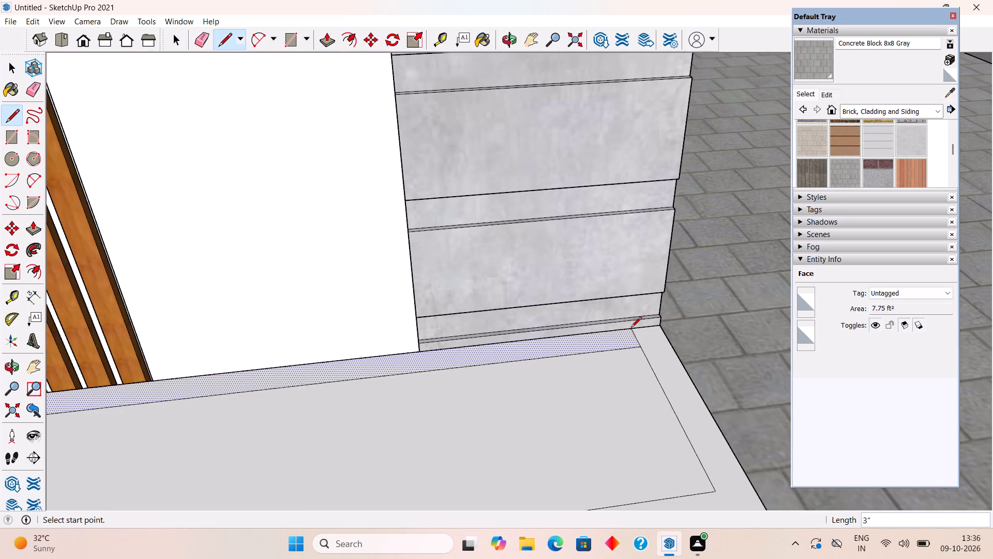
Delete the wall-side edge of the inner outline on the base block's top, merging the inner face with the strip beside the wall.
key("space")
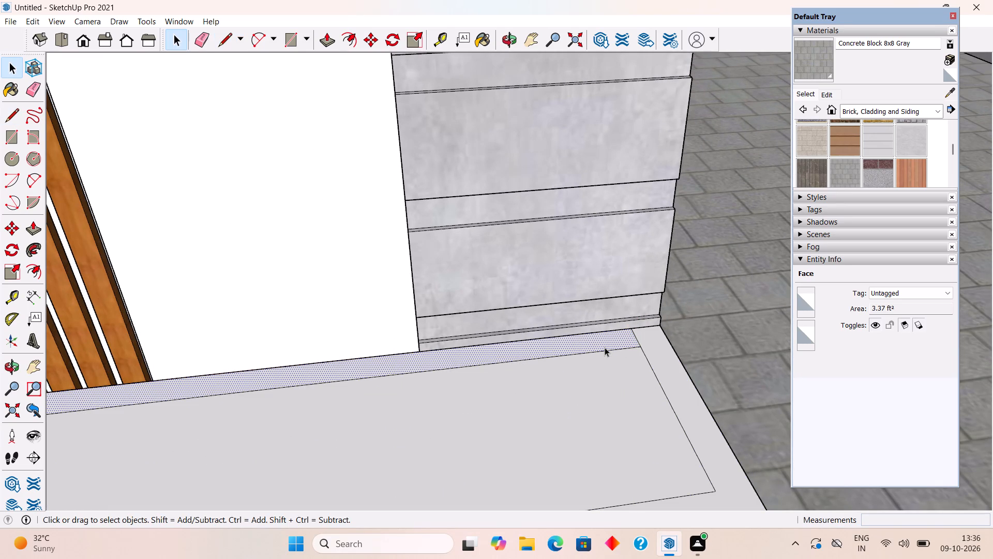
left_click(605, 351)
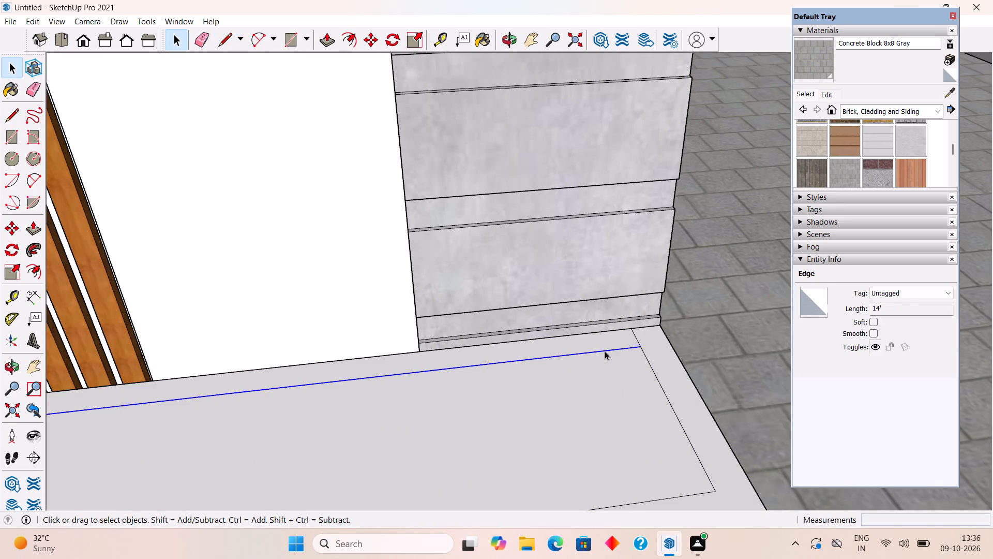
key("Delete")
Push the inner top face of the base block down about 1.5" to form a recess with a thin rim.
scroll(584, 371, "down", 6)
left_click(549, 401)
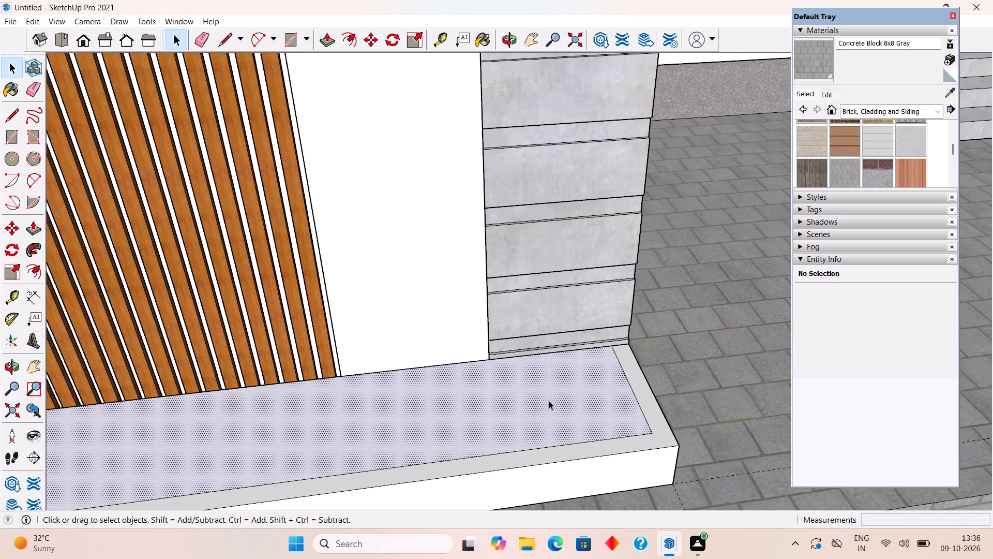
key("p")
left_click(549, 401)
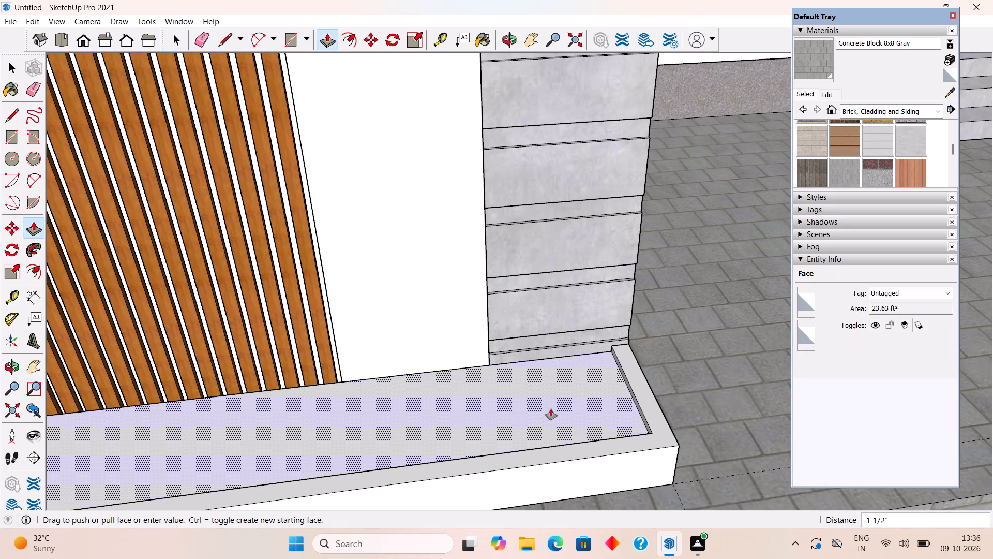
left_click(551, 409)
key("space")
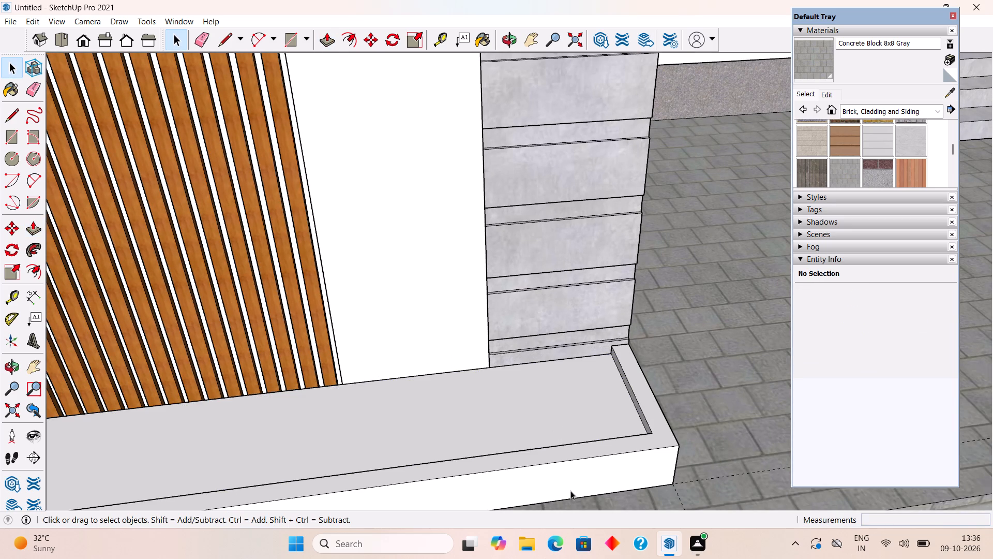
Make a group from all the connected geometry of the rimmed planter box.
triple_click(569, 472)
right_click(569, 467)
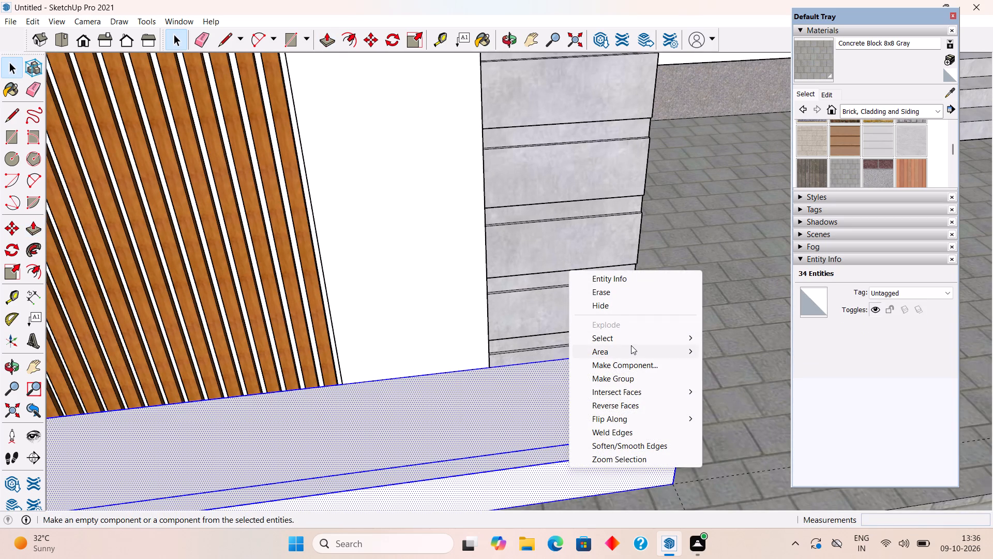
left_click(637, 374)
scroll(637, 374, "down", 2)
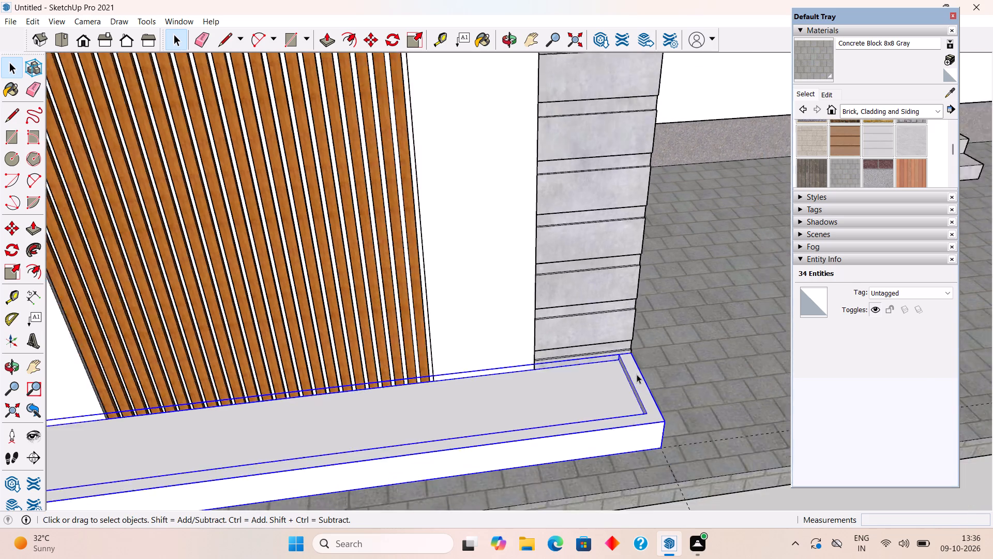
scroll(637, 374, "down", 16)
left_click(650, 439)
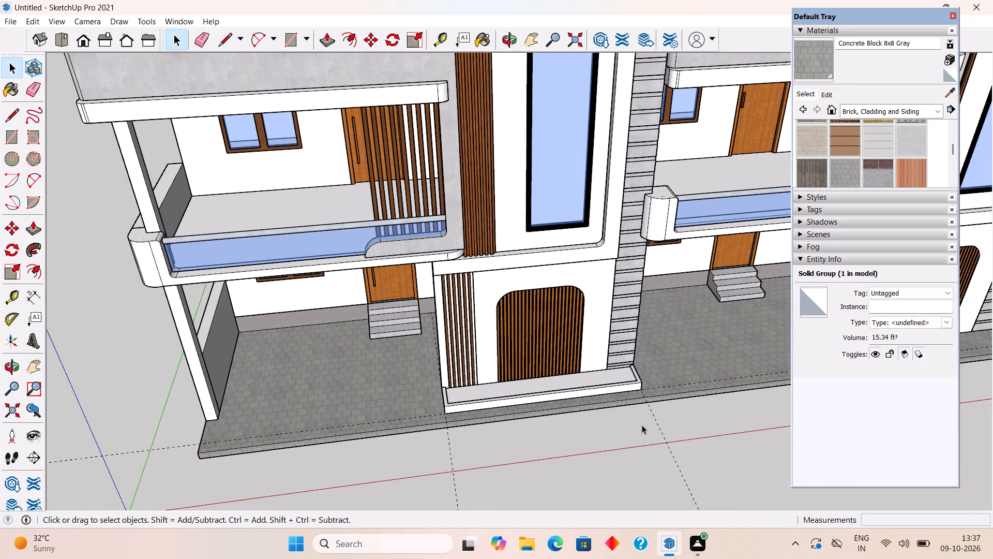
Paint the planter box group black with Color M09 from the Colors collection.
middle_click_drag(636, 418, 619, 400)
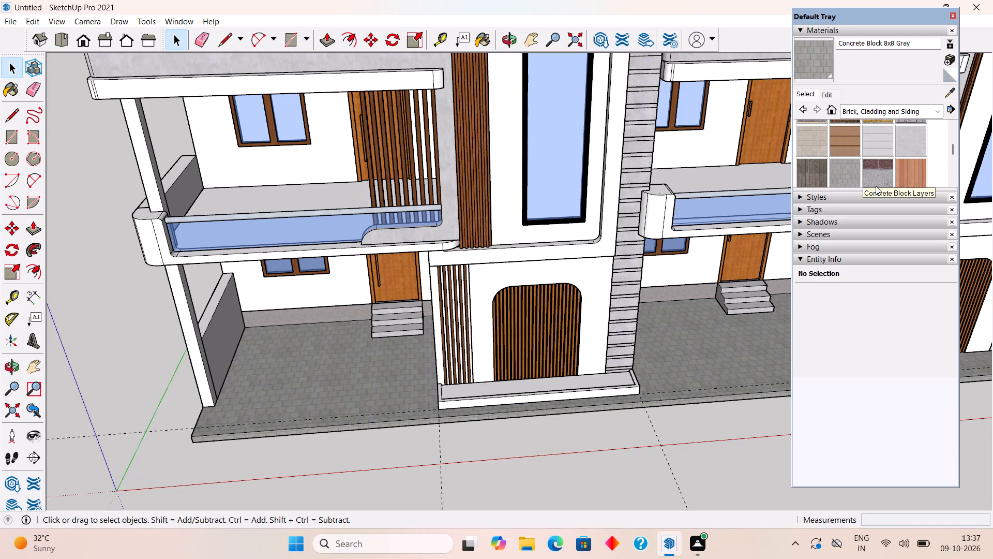
scroll(867, 174, "up", 2)
left_click(883, 105)
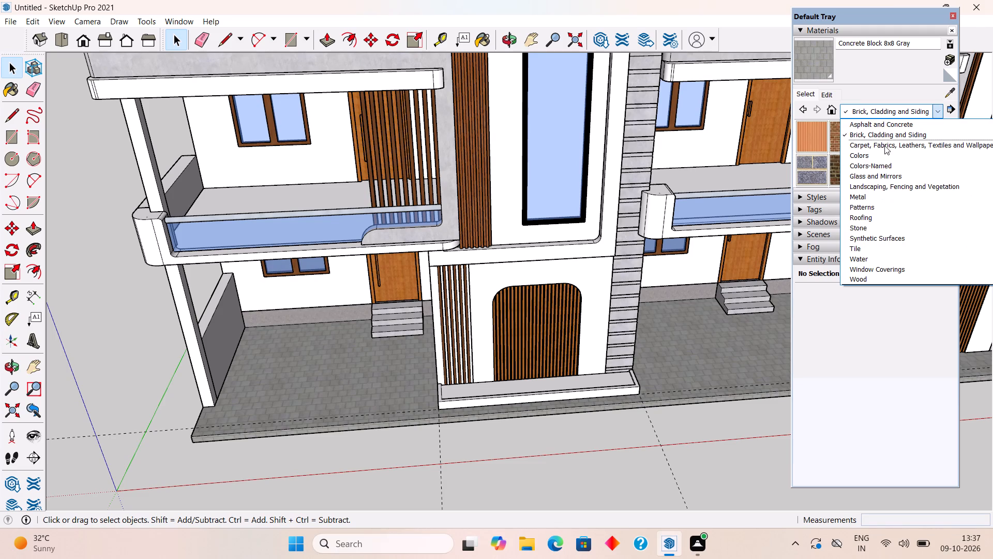
left_click(884, 158)
scroll(884, 158, "down", 14)
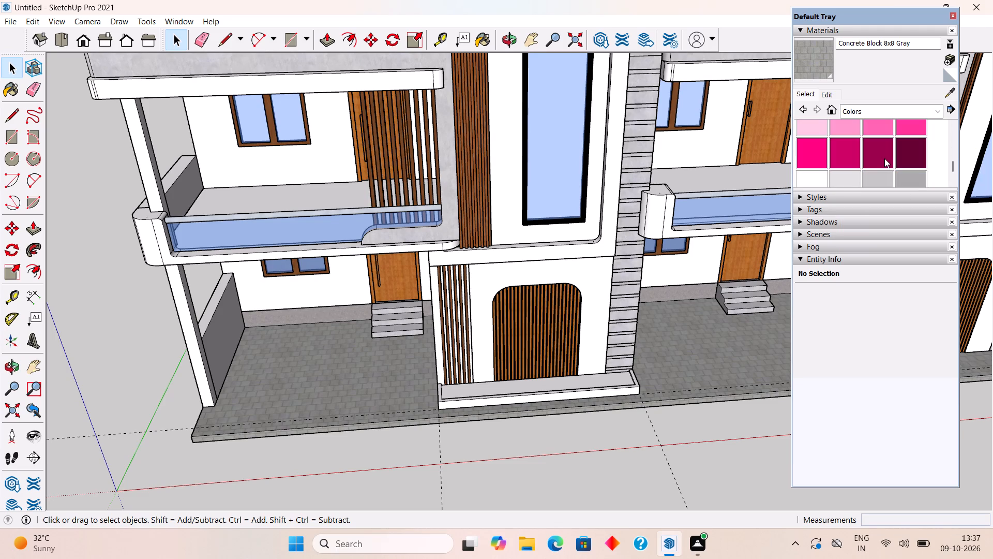
left_click(860, 141)
scroll(664, 342, "up", 5)
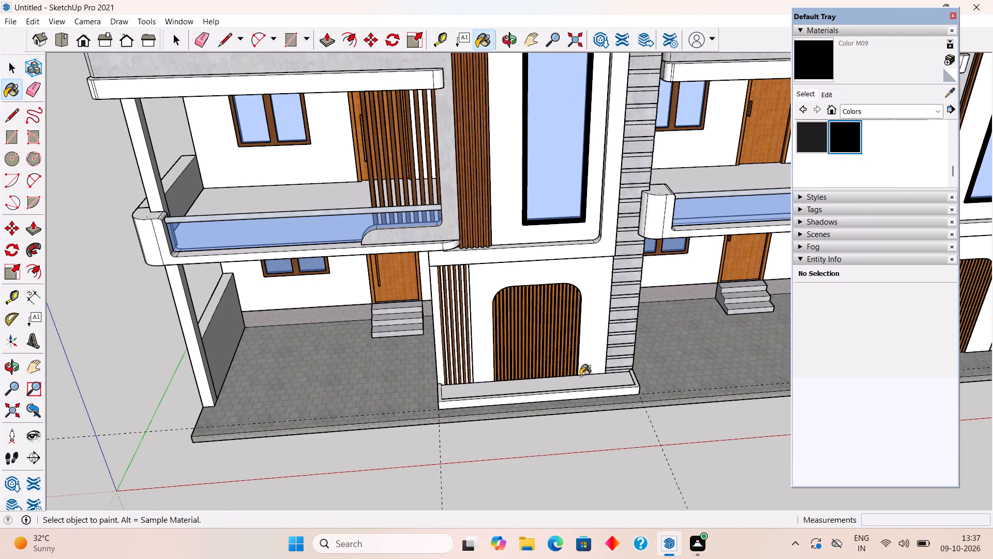
scroll(574, 365, "up", 5)
left_click(591, 429)
key("space")
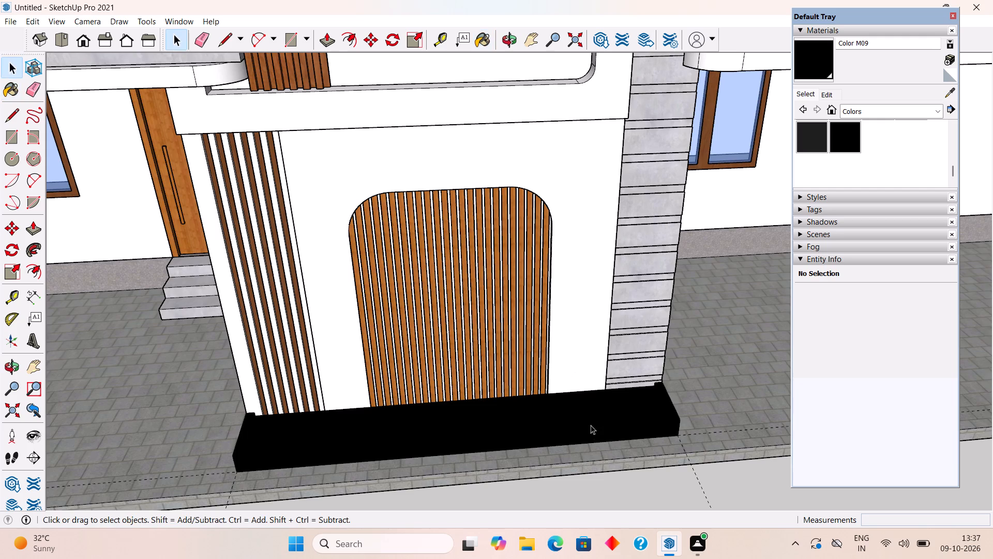
Paint the recessed top face inside the planter group with Grass Dark Green from the Landscaping, Fencing and Vegetation collection.
triple_click(590, 418)
left_click(604, 409)
scroll(807, 210, "up", 2)
left_click(869, 108)
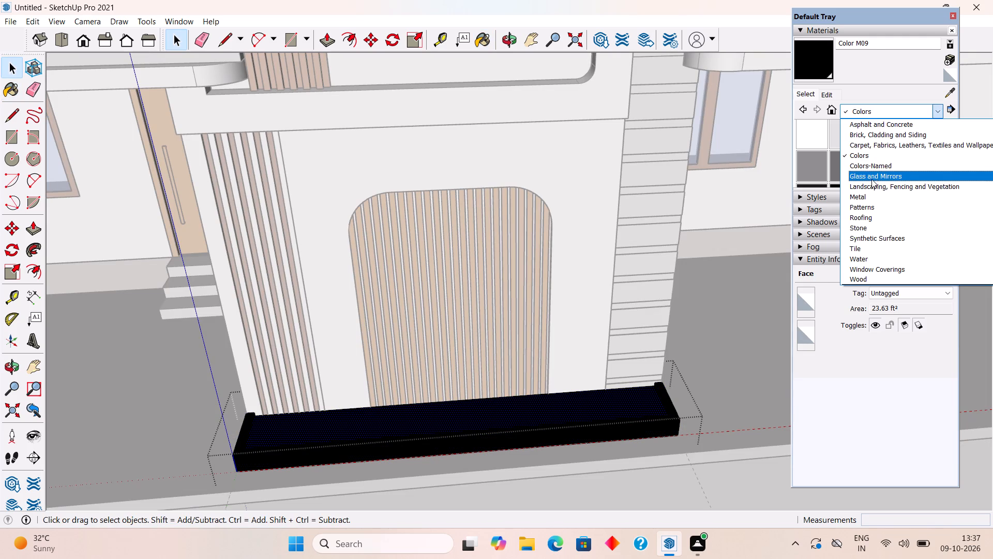
left_click(871, 184)
scroll(883, 141, "down", 3)
scroll(883, 141, "up", 2)
left_click(908, 138)
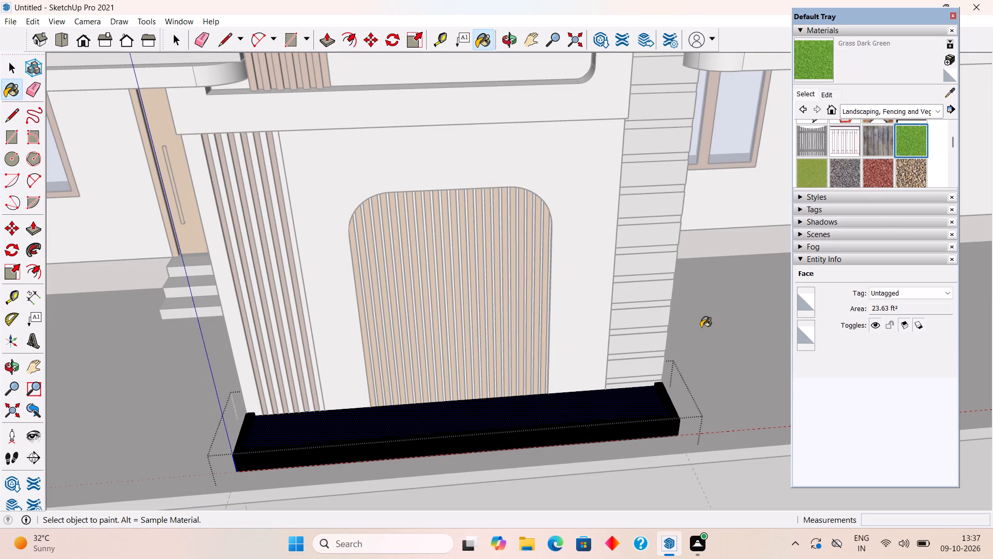
left_click(623, 402)
key("space")
scroll(624, 401, "down", 13)
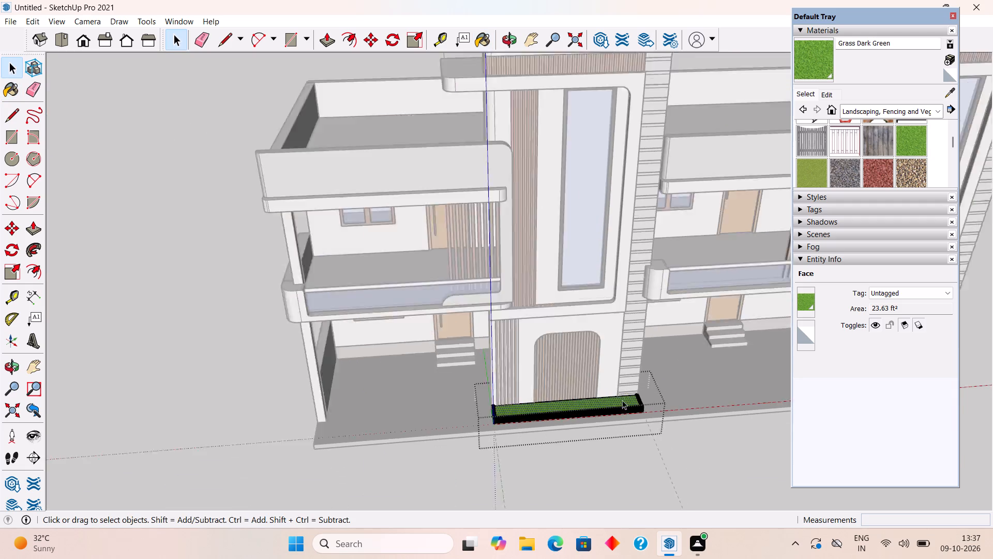
left_click(607, 495)
Copy the planter box about 30' 3" along the red axis to the base of the second house's tower.
middle_click_drag(634, 431, 525, 386)
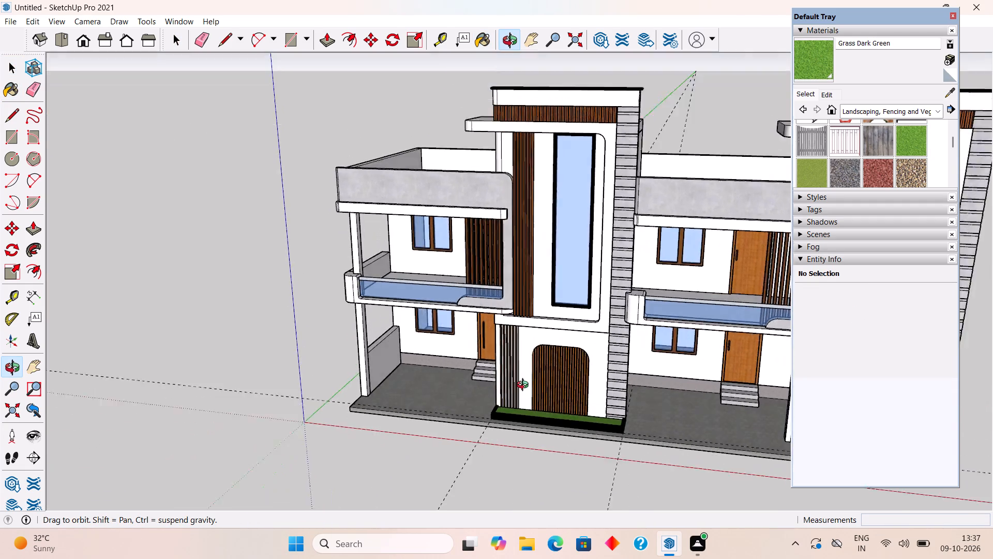
middle_click_drag(525, 386, 740, 444)
scroll(738, 445, "up", 2)
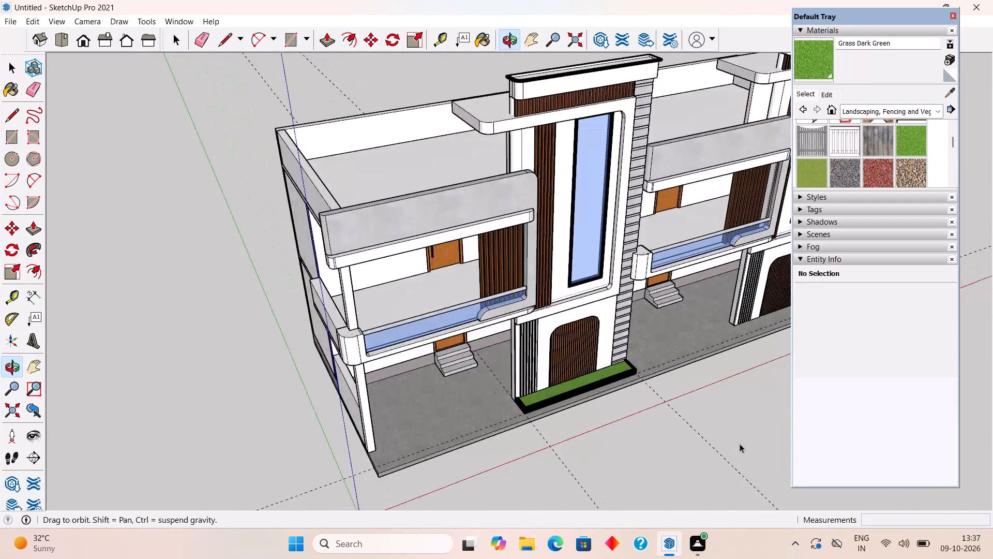
scroll(740, 444, "up", 1)
middle_click_drag(683, 363, 522, 407)
scroll(522, 408, "down", 6)
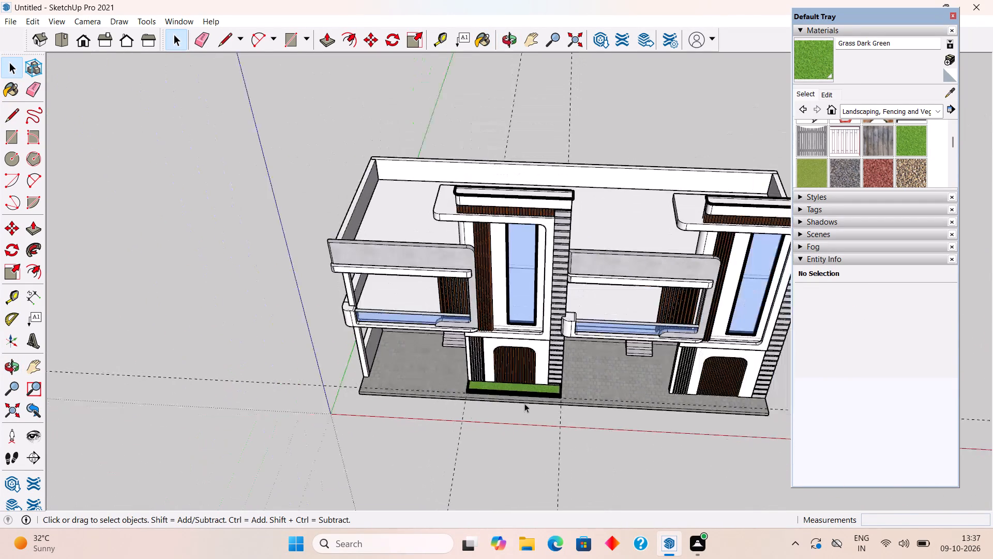
scroll(789, 418, "up", 3)
scroll(732, 416, "up", 2)
left_click(454, 377)
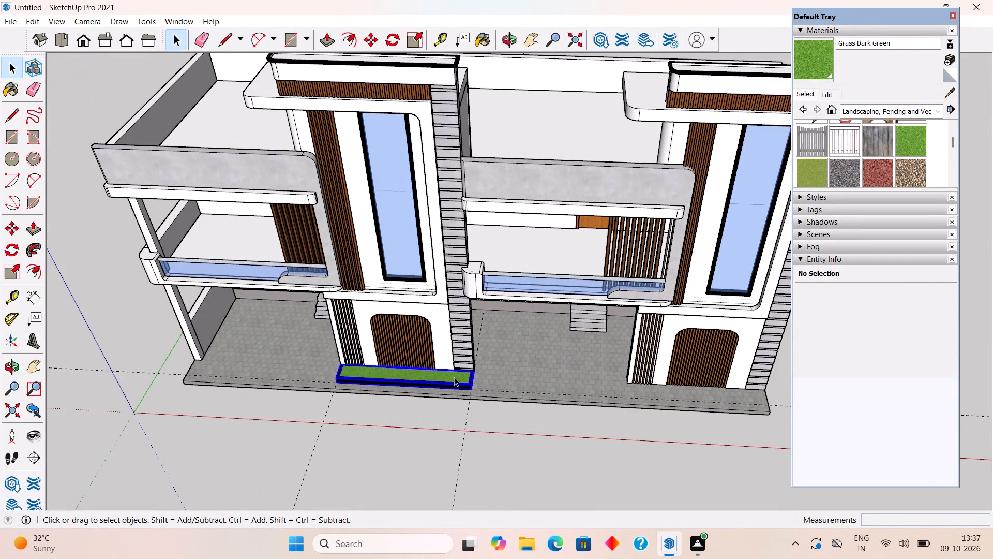
key("m")
left_click(454, 377)
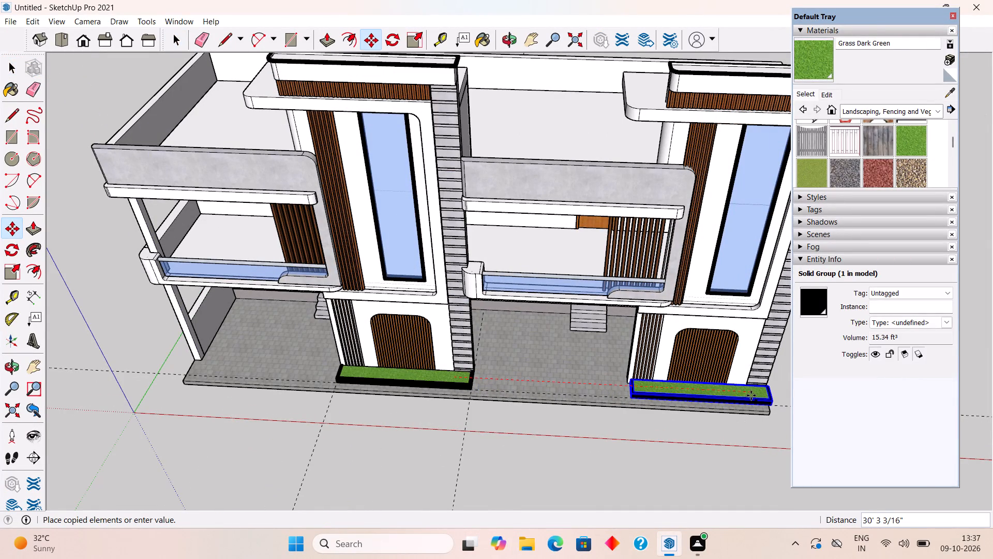
left_click(751, 395)
key("space")
Move the copied planter box so its outer bottom rear corner meets the second tower's bottom corner.
middle_click_drag(741, 407, 534, 237)
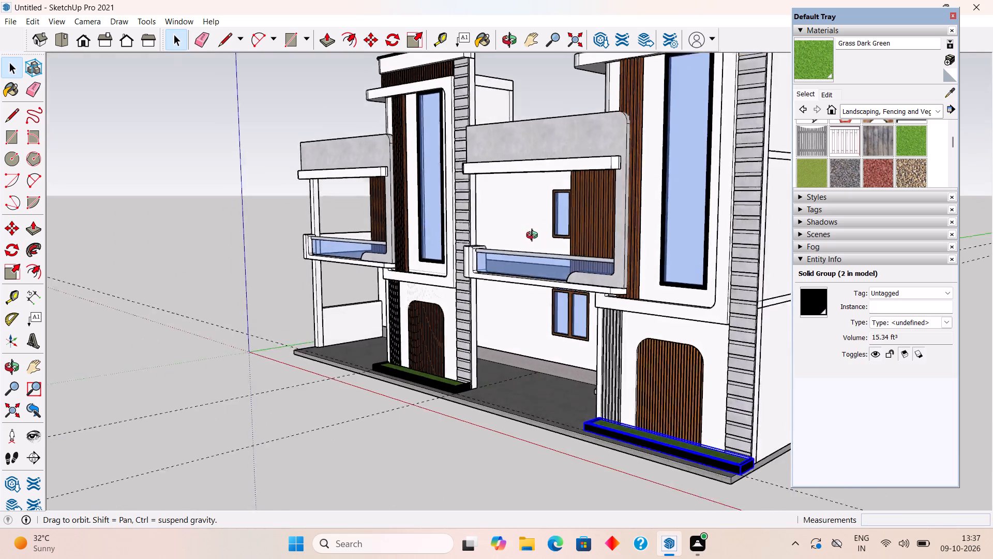
middle_click_drag(534, 237, 508, 214)
scroll(766, 426, "up", 4)
middle_click_drag(719, 479, 484, 425)
scroll(384, 435, "up", 6)
middle_click_drag(346, 319, 296, 414)
scroll(294, 422, "up", 11)
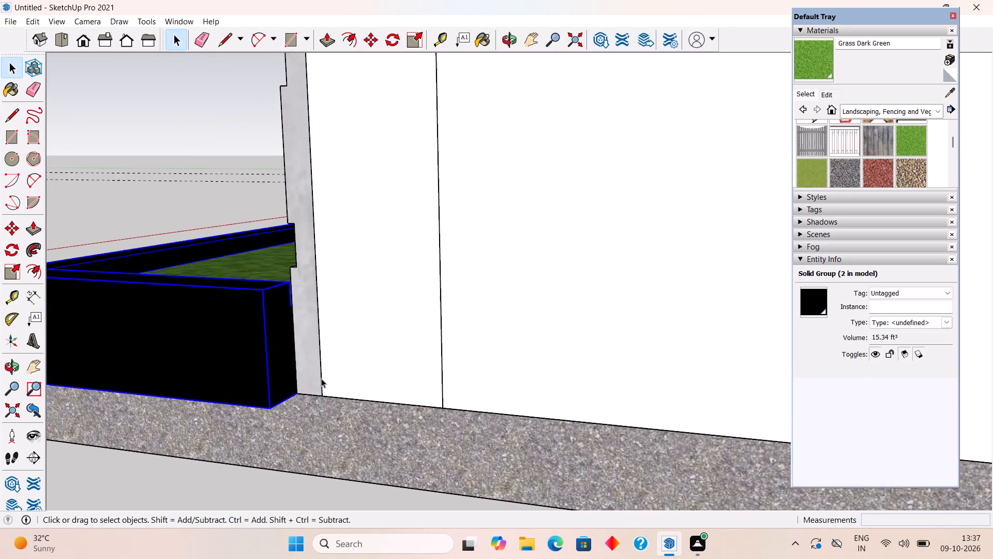
key("m")
left_click(268, 408)
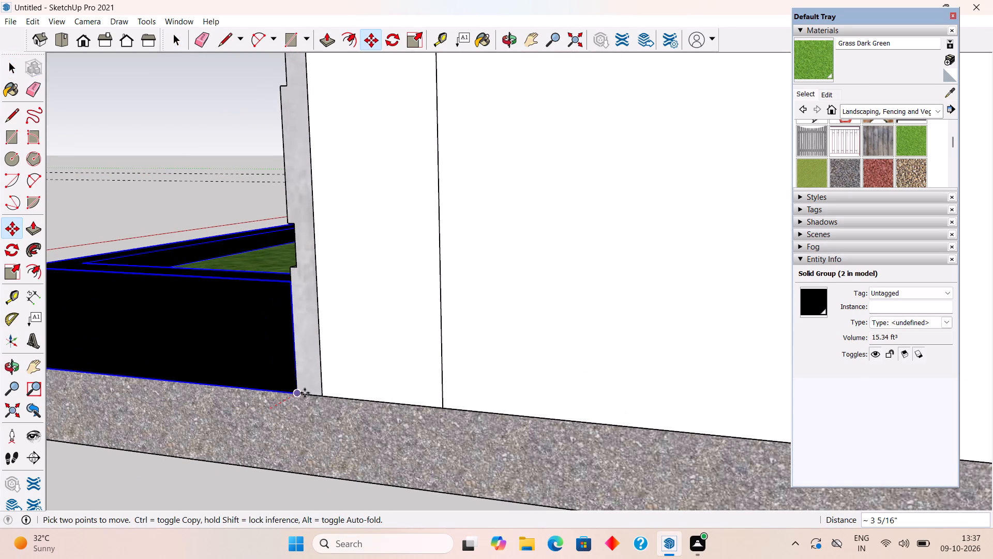
left_click(300, 390)
key("space")
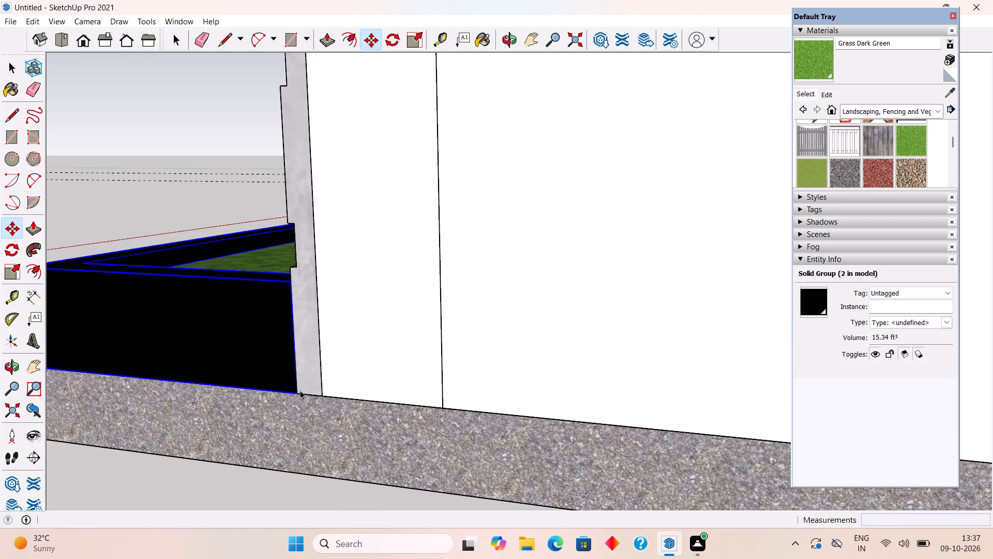
left_click(200, 205)
Examine the copied planter's fit against the tower and both planters on the full facade.
middle_click_drag(214, 263, 506, 283)
scroll(506, 283, "down", 8)
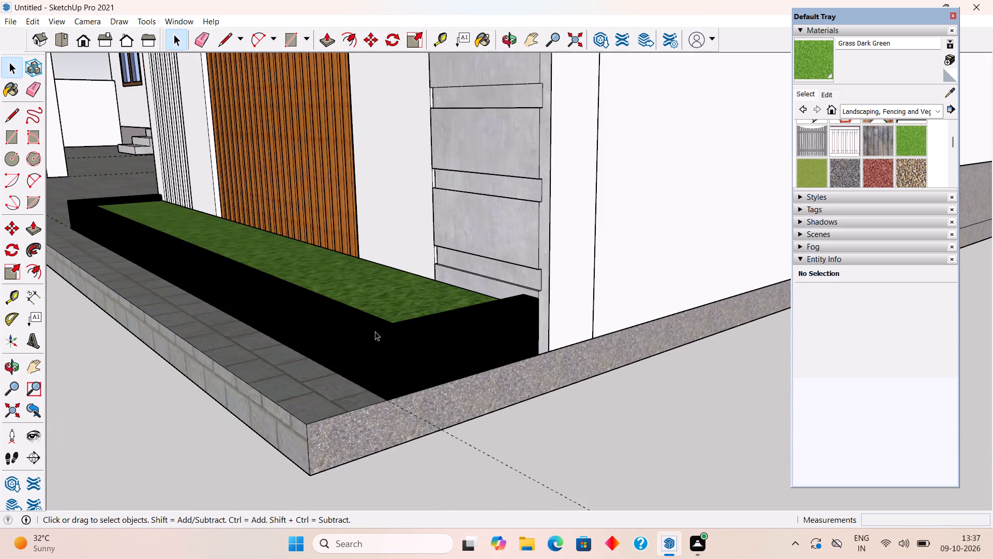
middle_click_drag(257, 358, 445, 400)
scroll(445, 401, "down", 10)
middle_click_drag(413, 438, 530, 434)
scroll(530, 434, "down", 17)
scroll(284, 403, "down", 3)
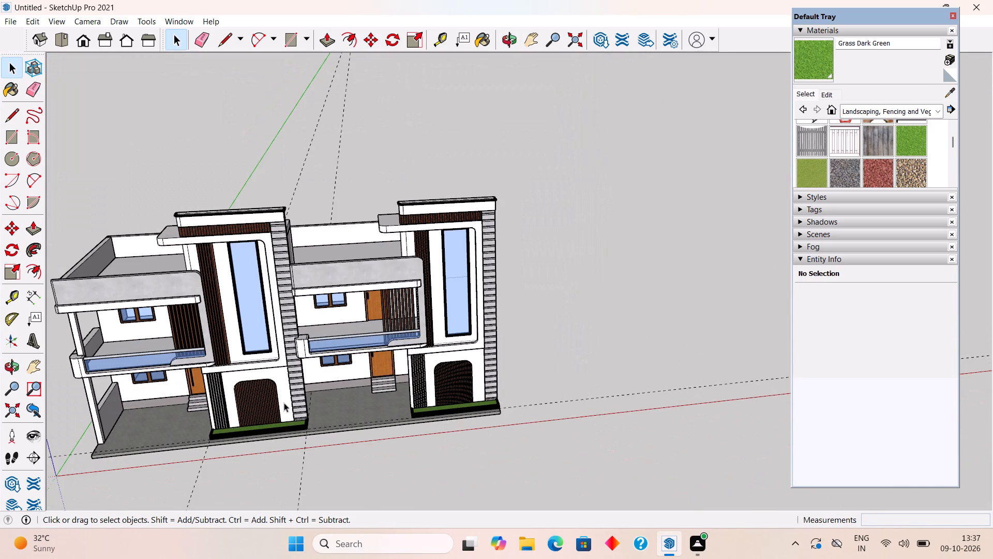
middle_click_drag(273, 435, 222, 395)
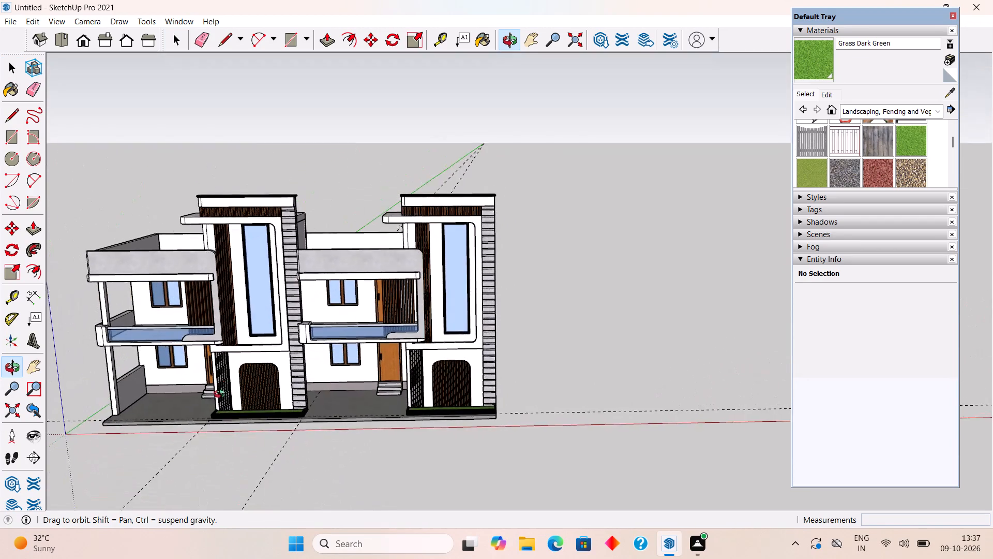
middle_click_drag(222, 395, 212, 437)
Delete all guides from the model.
left_click(355, 463)
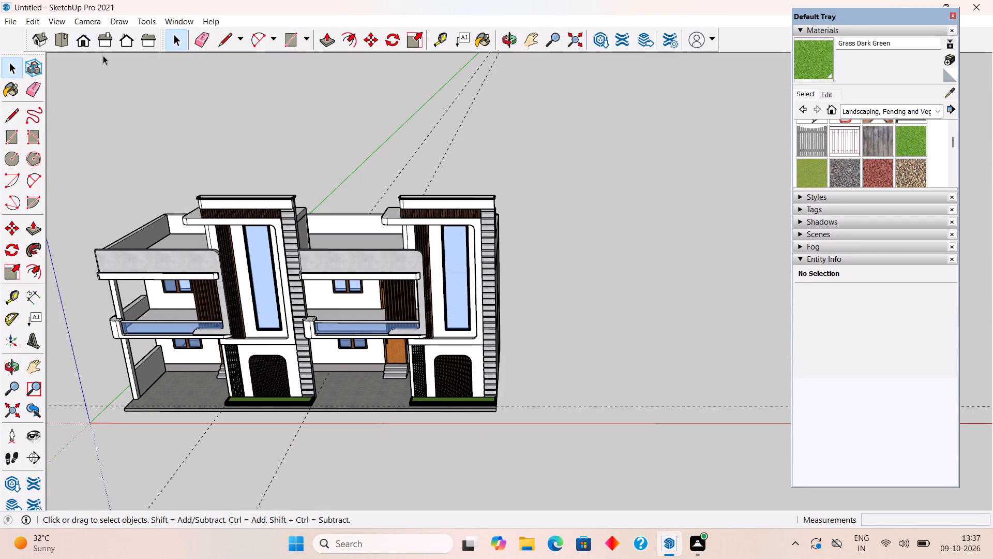
left_click(27, 21)
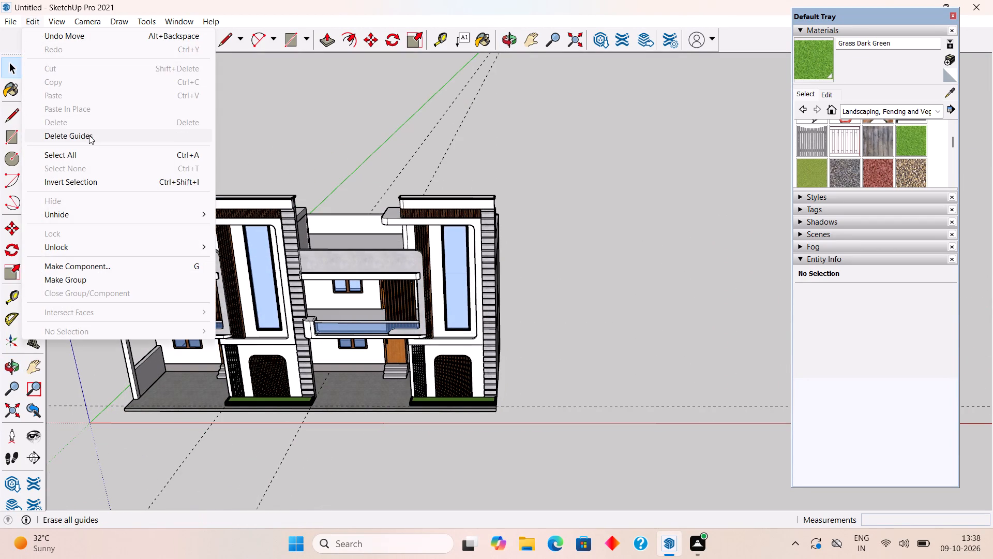
left_click(89, 135)
Examine the twin-house exterior with its planters from above, from the side and from the front.
middle_click_drag(182, 277, 283, 277, "shift")
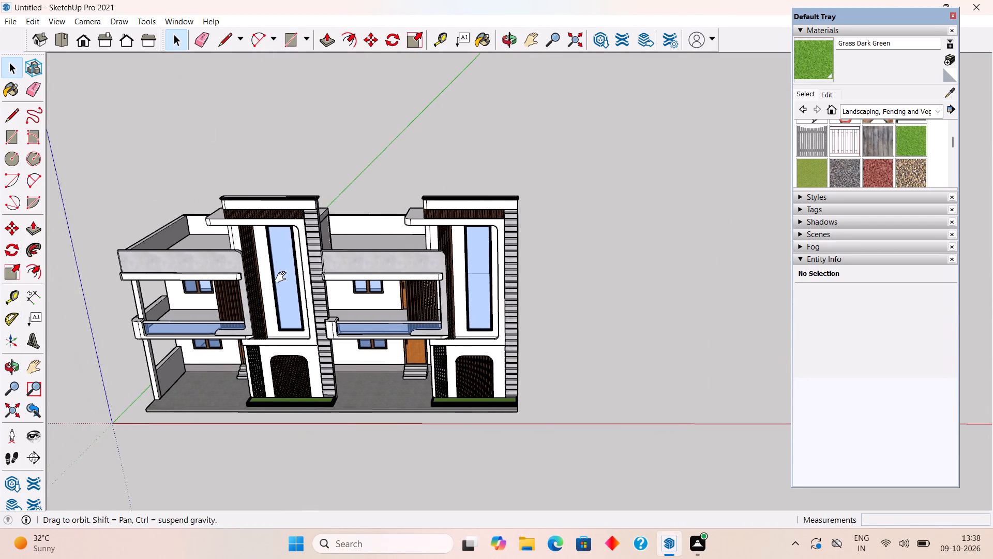
middle_click_drag(283, 277, 429, 275, "shift")
middle_click_drag(486, 224, 501, 332)
scroll(581, 373, "up", 5)
scroll(770, 373, "up", 1)
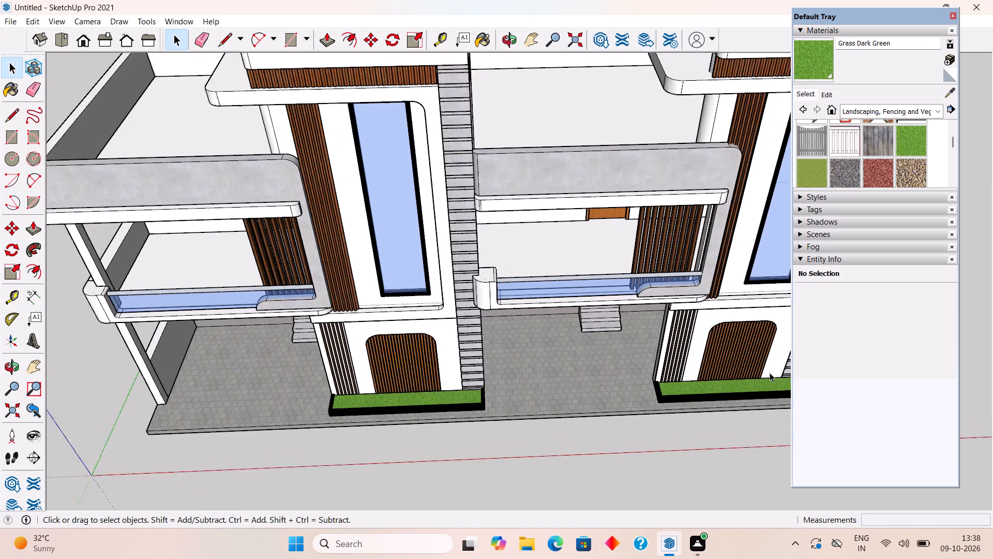
scroll(770, 373, "up", 1)
middle_click_drag(746, 341, 394, 302)
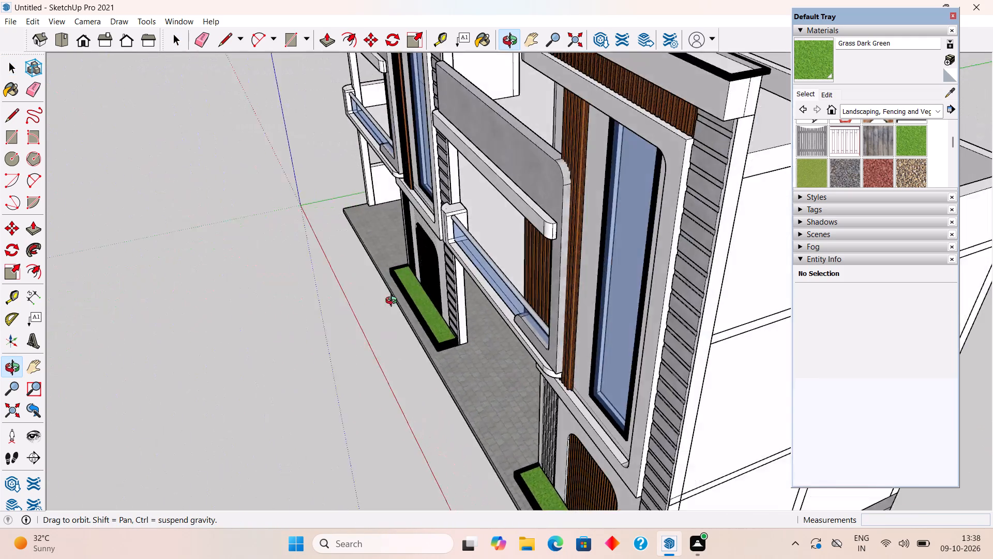
middle_click_drag(394, 302, 754, 226)
scroll(754, 226, "down", 2)
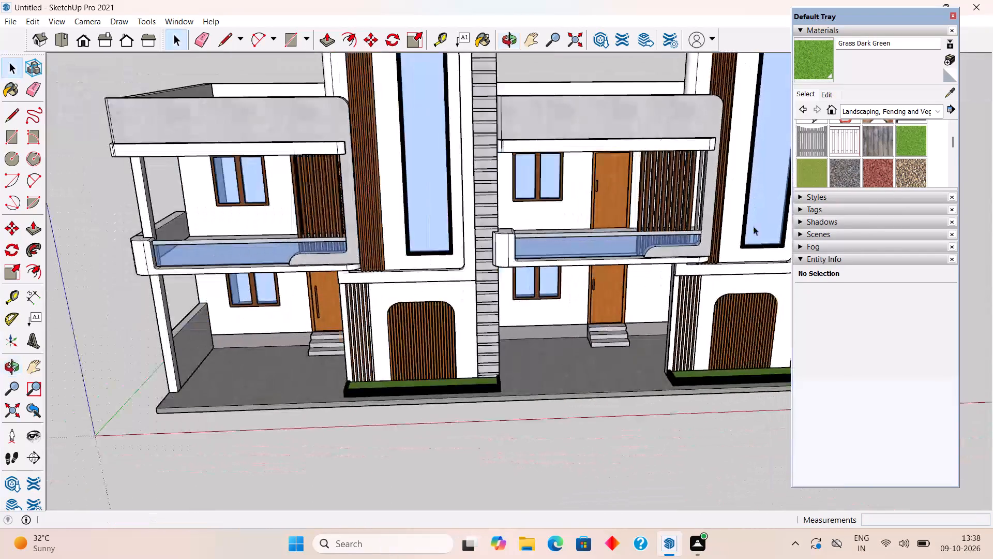
scroll(672, 214, "down", 7)
middle_click_drag(708, 184, 712, 124)
scroll(712, 121, "up", 1)
scroll(745, 89, "up", 4)
middle_click_drag(761, 177, 743, 143)
scroll(743, 143, "up", 2)
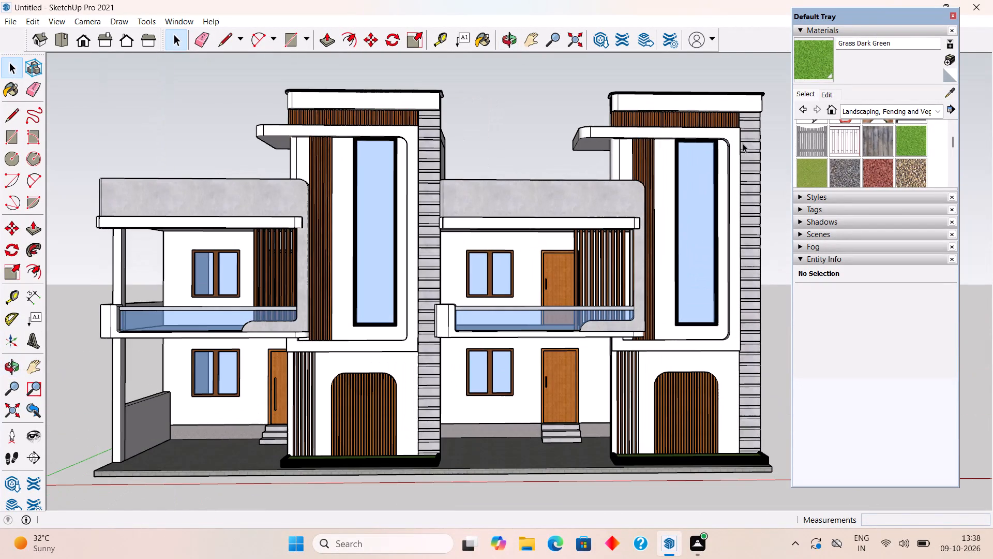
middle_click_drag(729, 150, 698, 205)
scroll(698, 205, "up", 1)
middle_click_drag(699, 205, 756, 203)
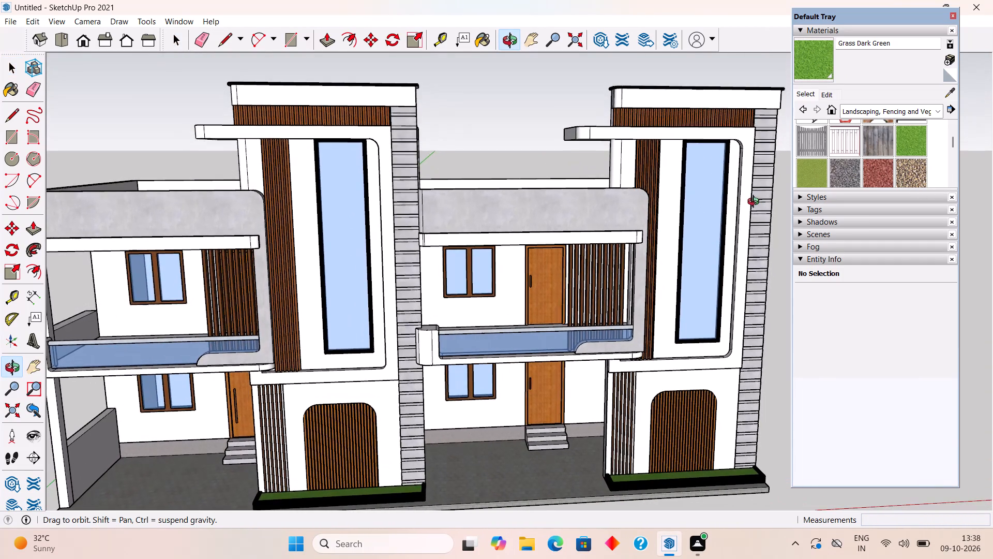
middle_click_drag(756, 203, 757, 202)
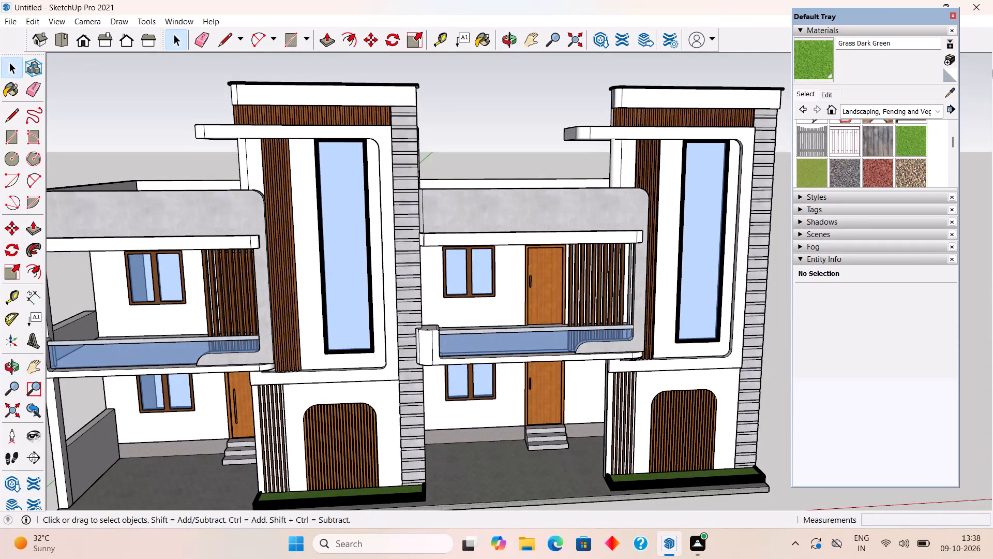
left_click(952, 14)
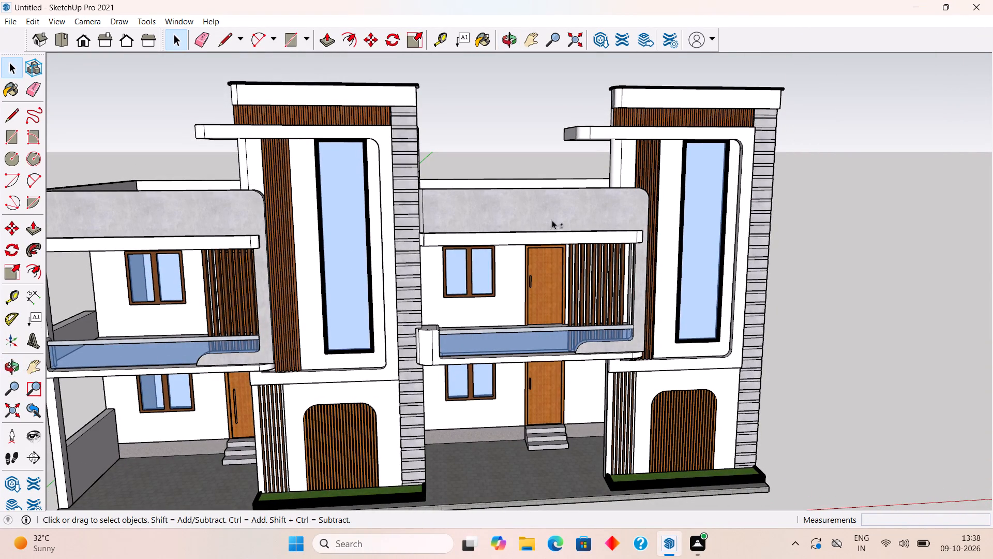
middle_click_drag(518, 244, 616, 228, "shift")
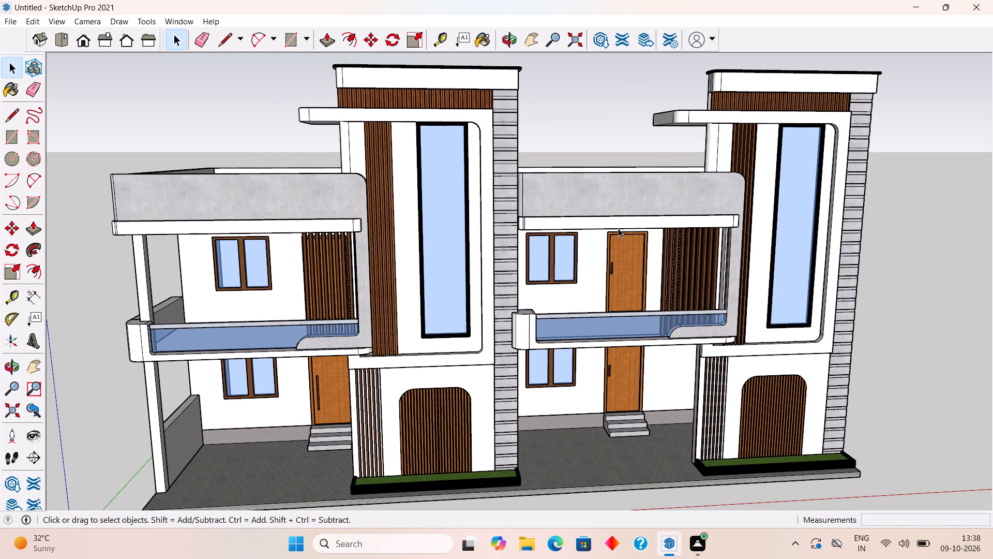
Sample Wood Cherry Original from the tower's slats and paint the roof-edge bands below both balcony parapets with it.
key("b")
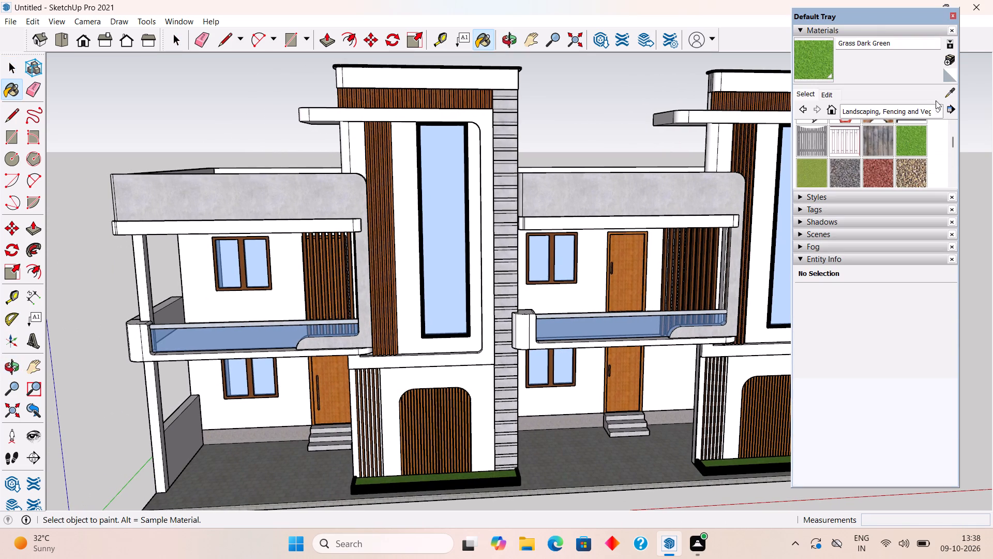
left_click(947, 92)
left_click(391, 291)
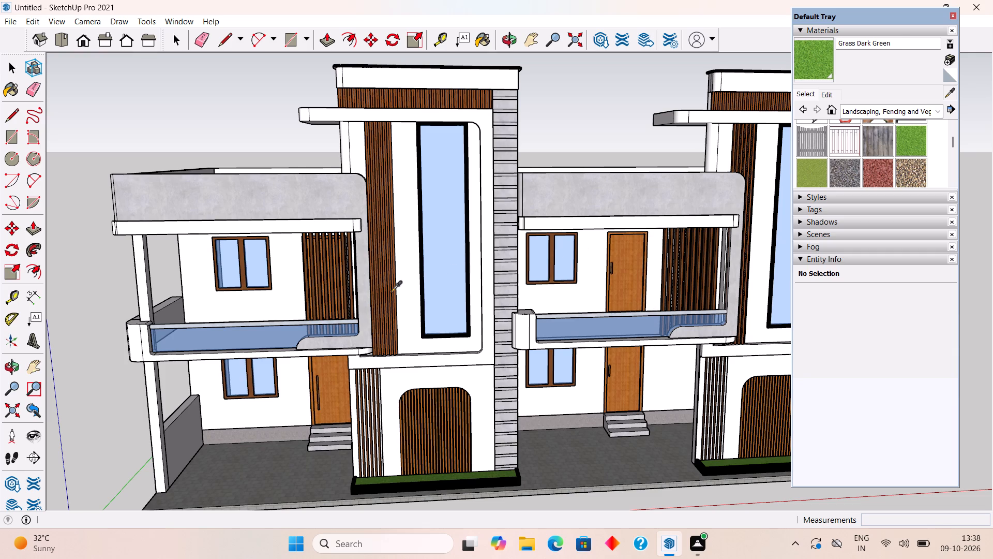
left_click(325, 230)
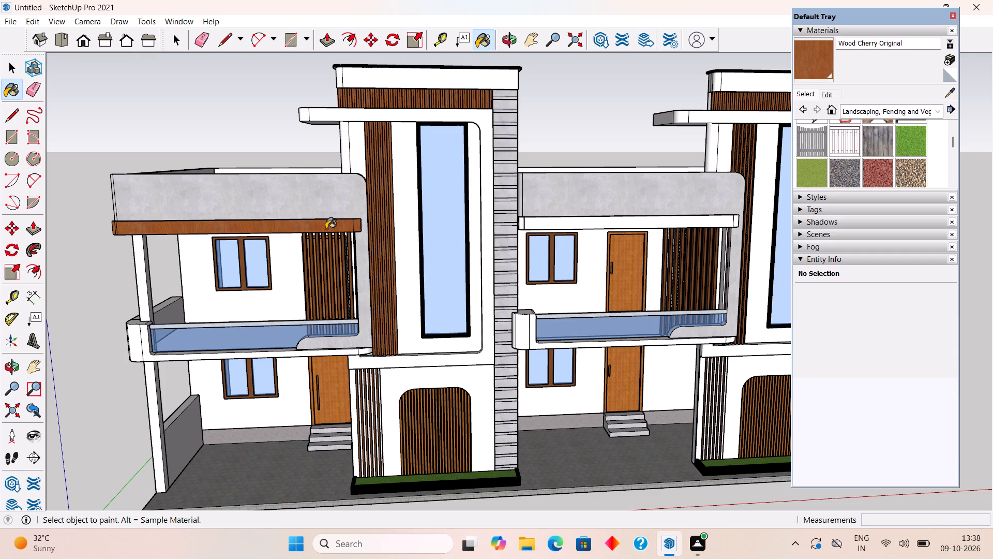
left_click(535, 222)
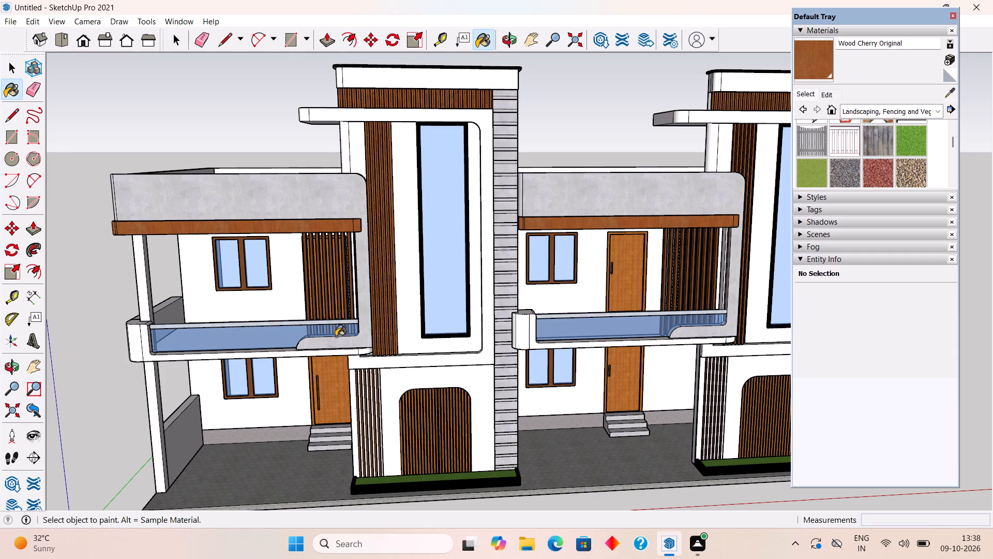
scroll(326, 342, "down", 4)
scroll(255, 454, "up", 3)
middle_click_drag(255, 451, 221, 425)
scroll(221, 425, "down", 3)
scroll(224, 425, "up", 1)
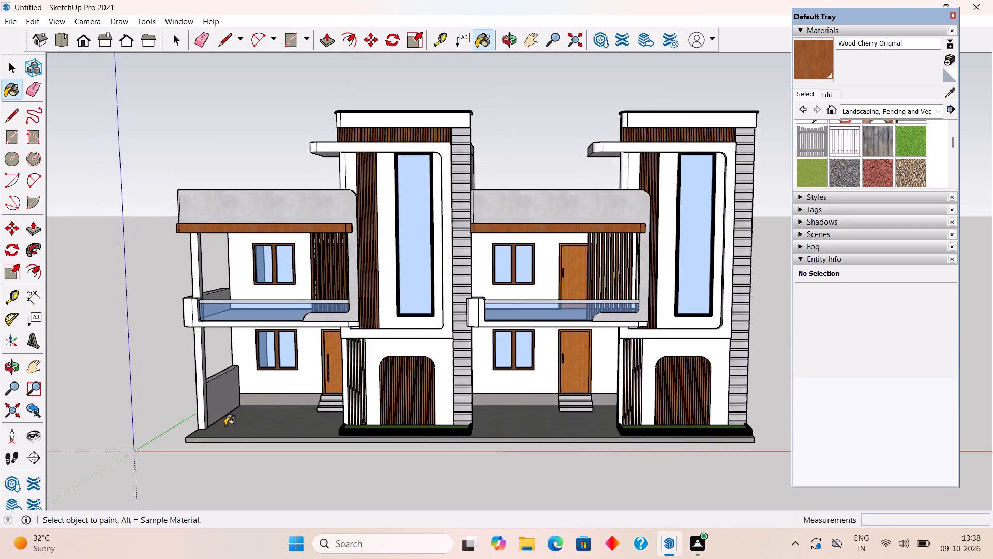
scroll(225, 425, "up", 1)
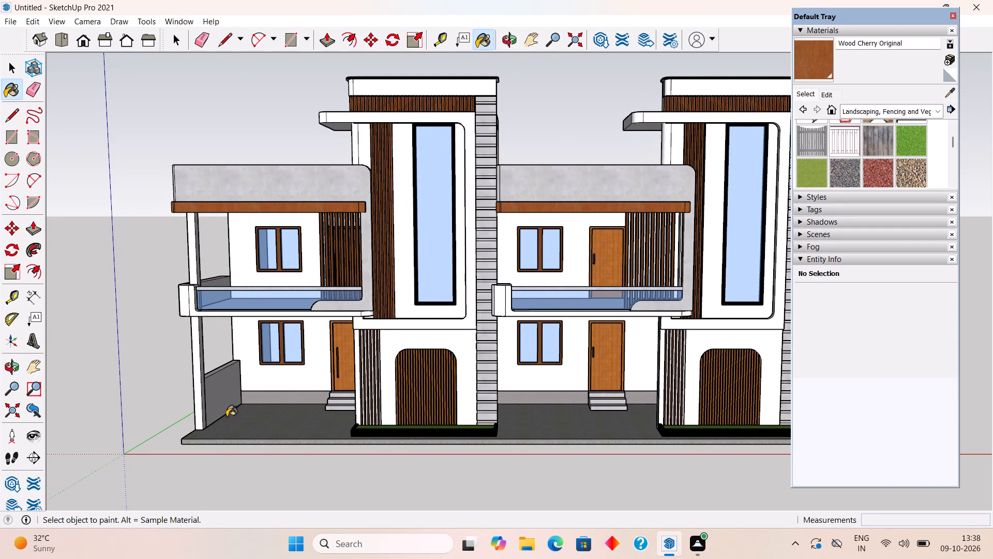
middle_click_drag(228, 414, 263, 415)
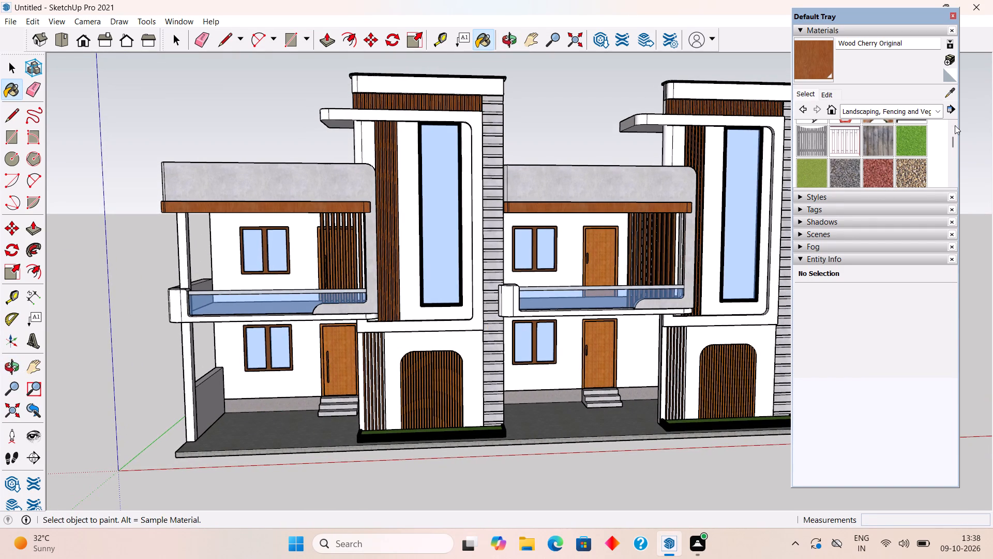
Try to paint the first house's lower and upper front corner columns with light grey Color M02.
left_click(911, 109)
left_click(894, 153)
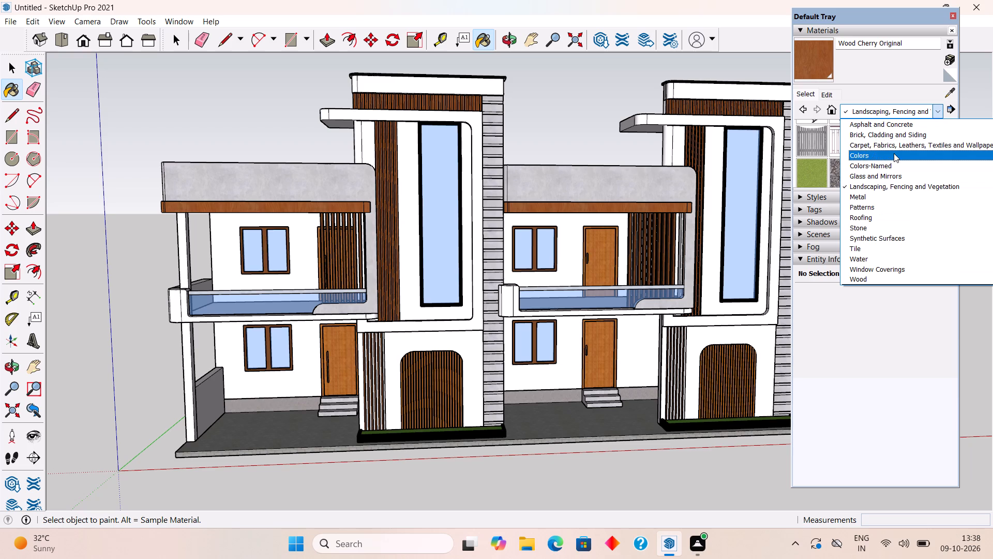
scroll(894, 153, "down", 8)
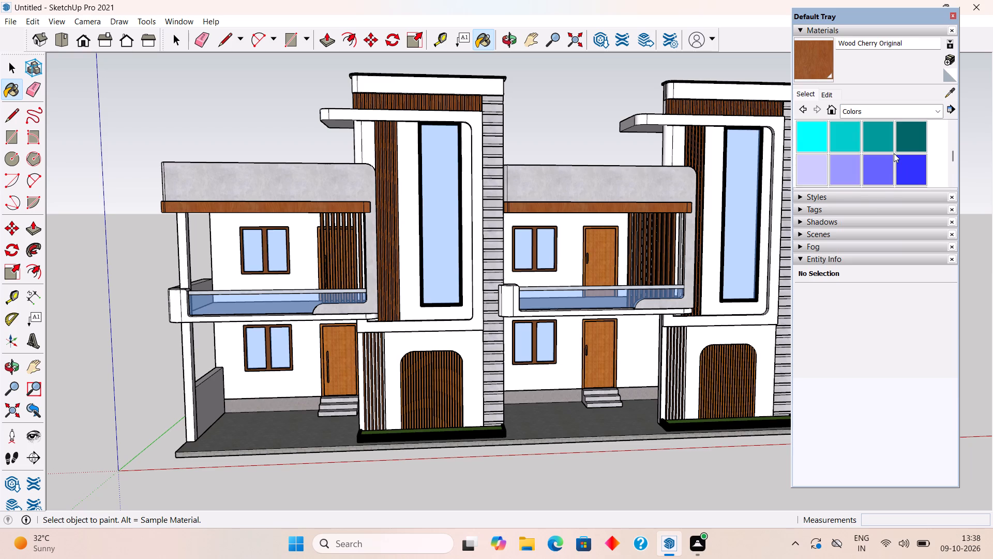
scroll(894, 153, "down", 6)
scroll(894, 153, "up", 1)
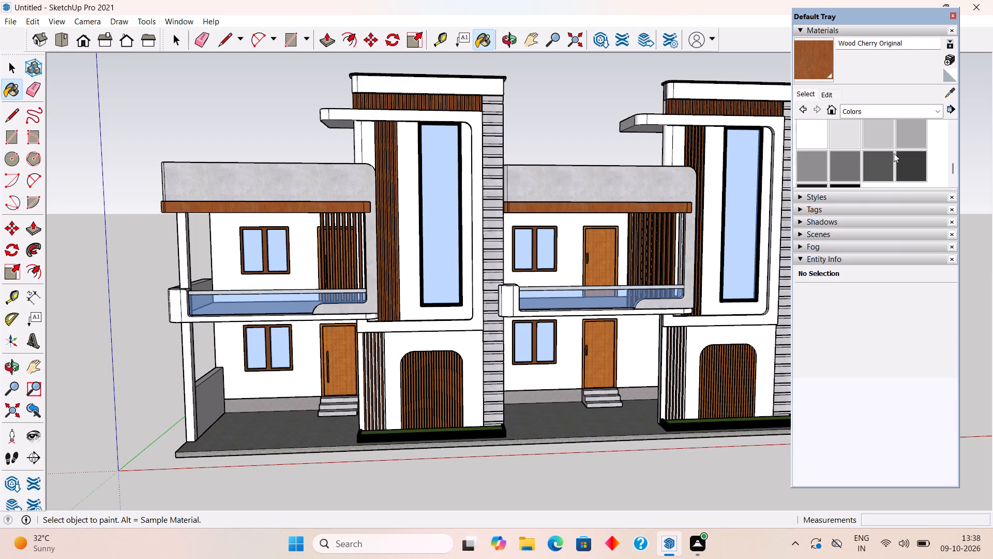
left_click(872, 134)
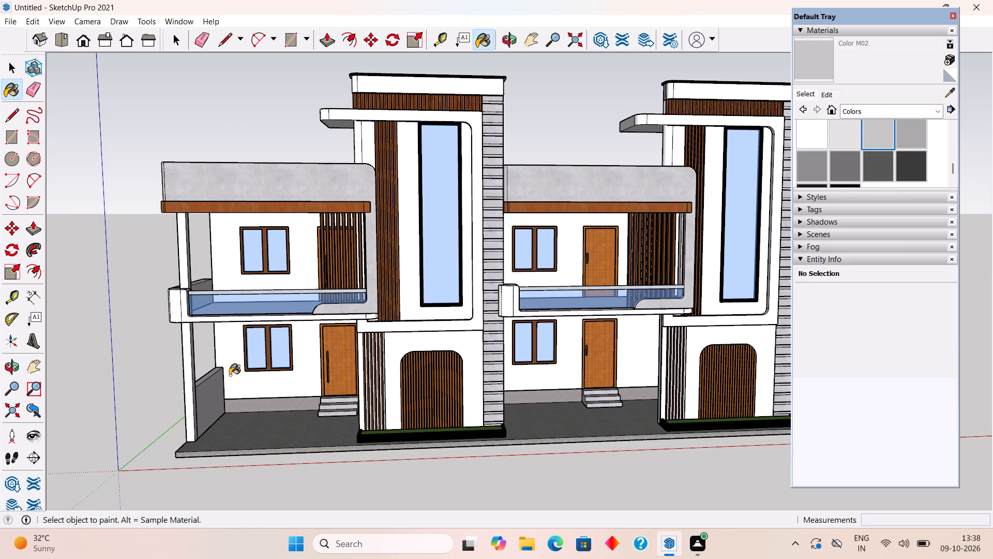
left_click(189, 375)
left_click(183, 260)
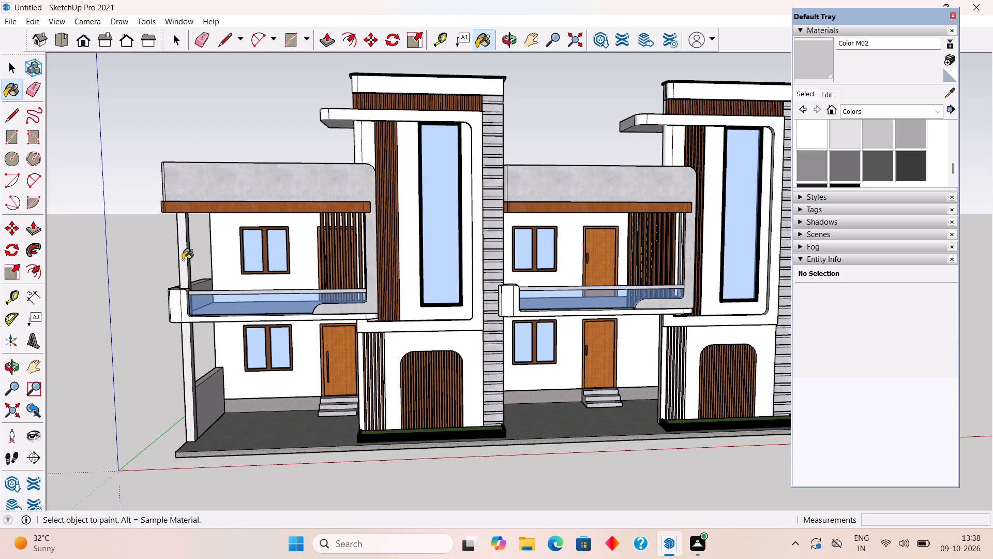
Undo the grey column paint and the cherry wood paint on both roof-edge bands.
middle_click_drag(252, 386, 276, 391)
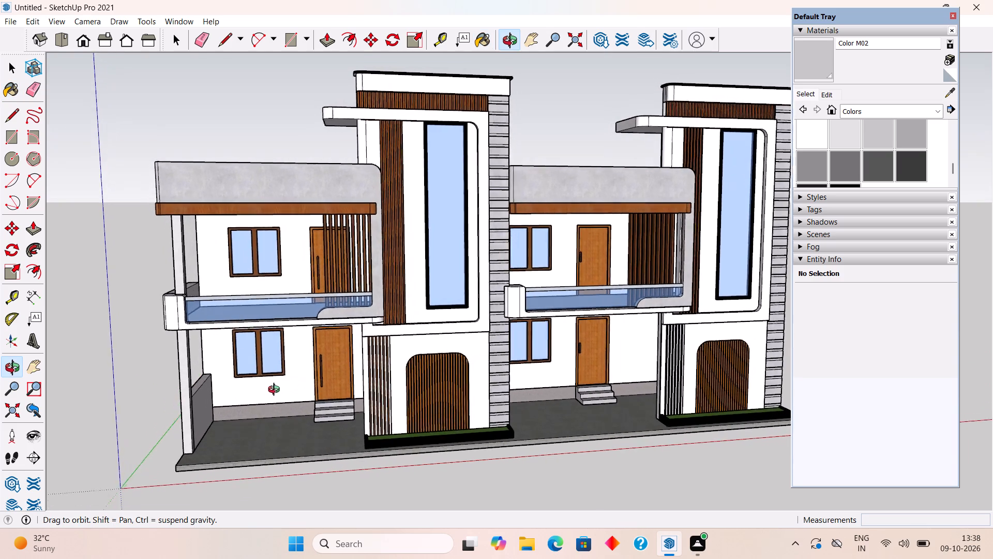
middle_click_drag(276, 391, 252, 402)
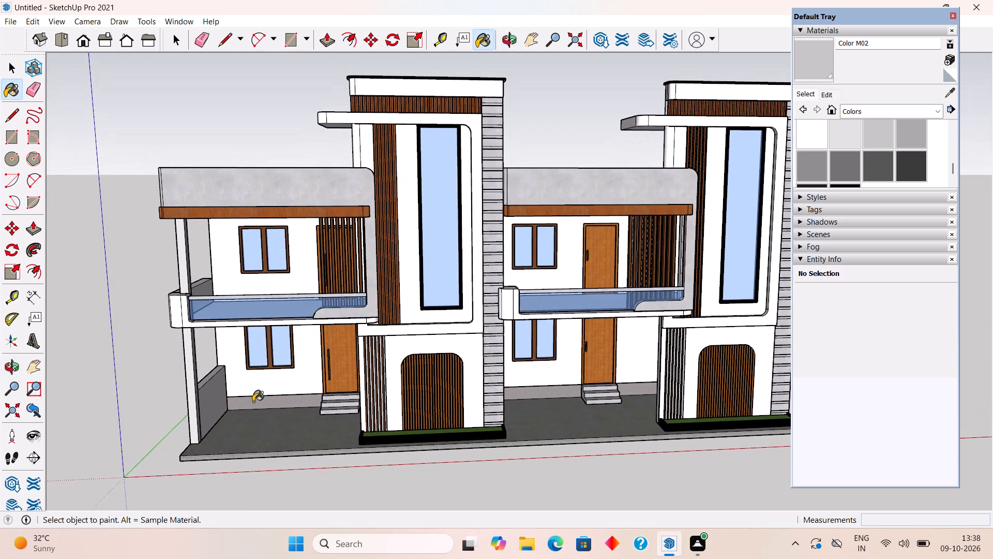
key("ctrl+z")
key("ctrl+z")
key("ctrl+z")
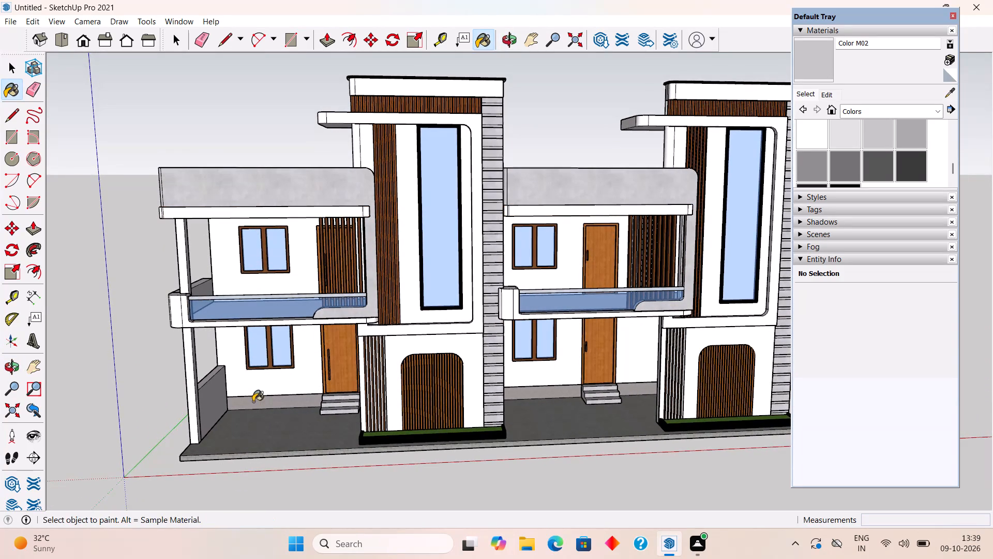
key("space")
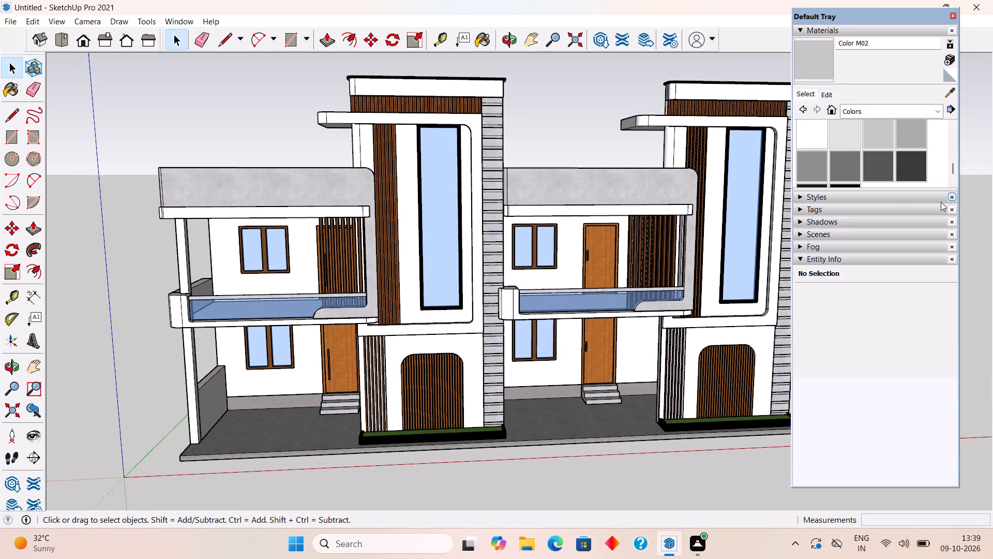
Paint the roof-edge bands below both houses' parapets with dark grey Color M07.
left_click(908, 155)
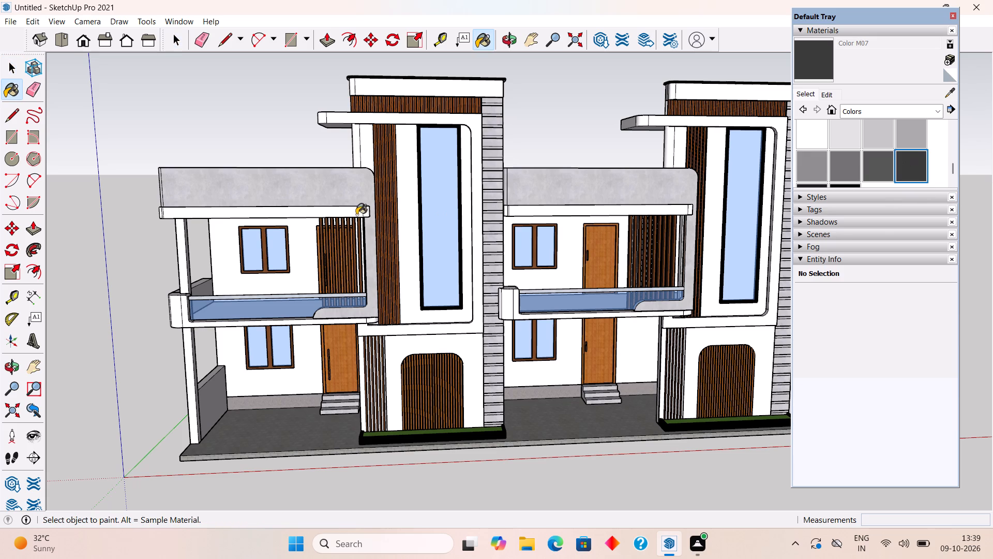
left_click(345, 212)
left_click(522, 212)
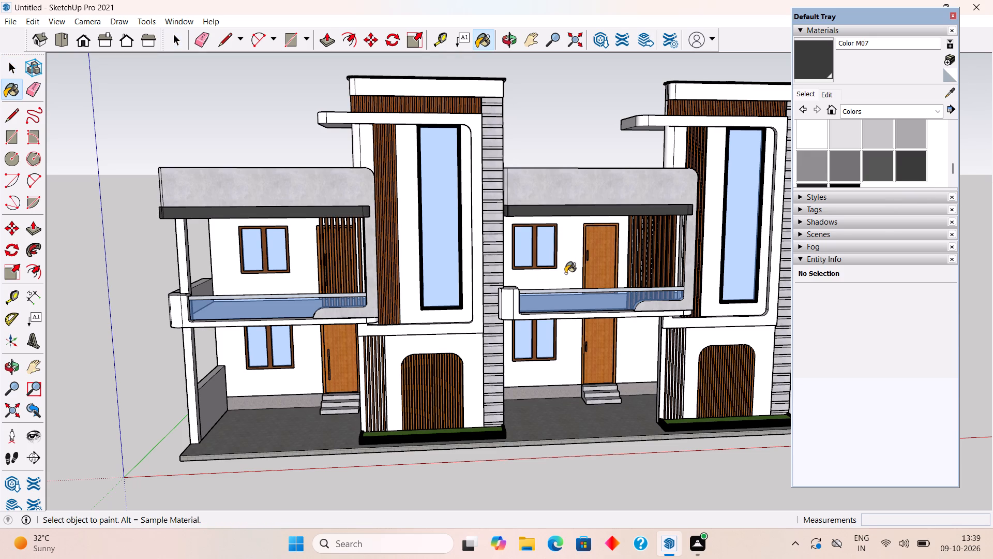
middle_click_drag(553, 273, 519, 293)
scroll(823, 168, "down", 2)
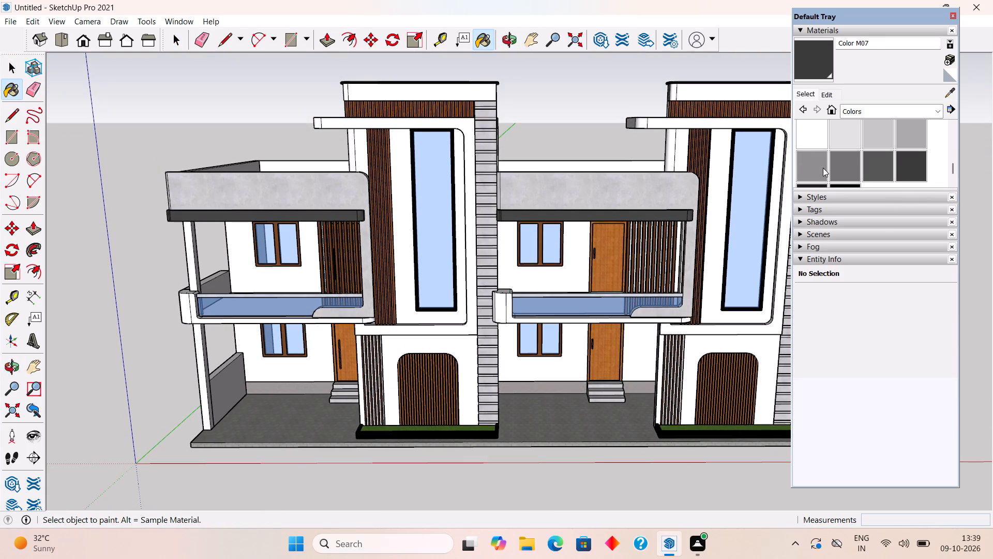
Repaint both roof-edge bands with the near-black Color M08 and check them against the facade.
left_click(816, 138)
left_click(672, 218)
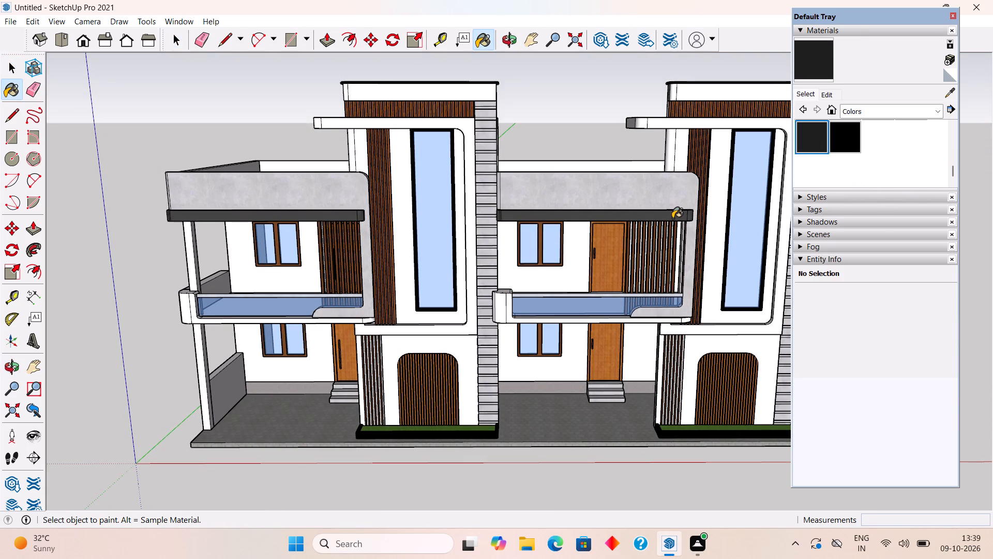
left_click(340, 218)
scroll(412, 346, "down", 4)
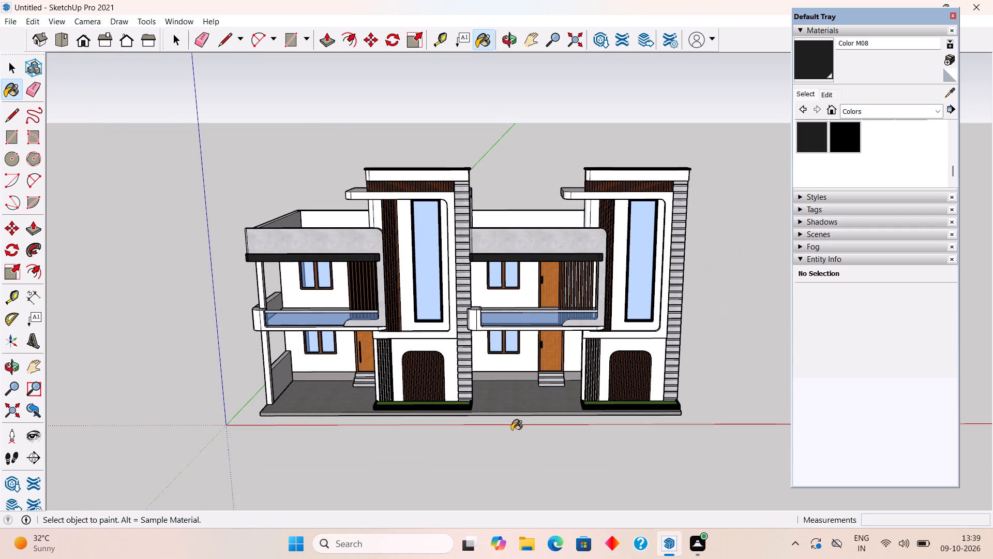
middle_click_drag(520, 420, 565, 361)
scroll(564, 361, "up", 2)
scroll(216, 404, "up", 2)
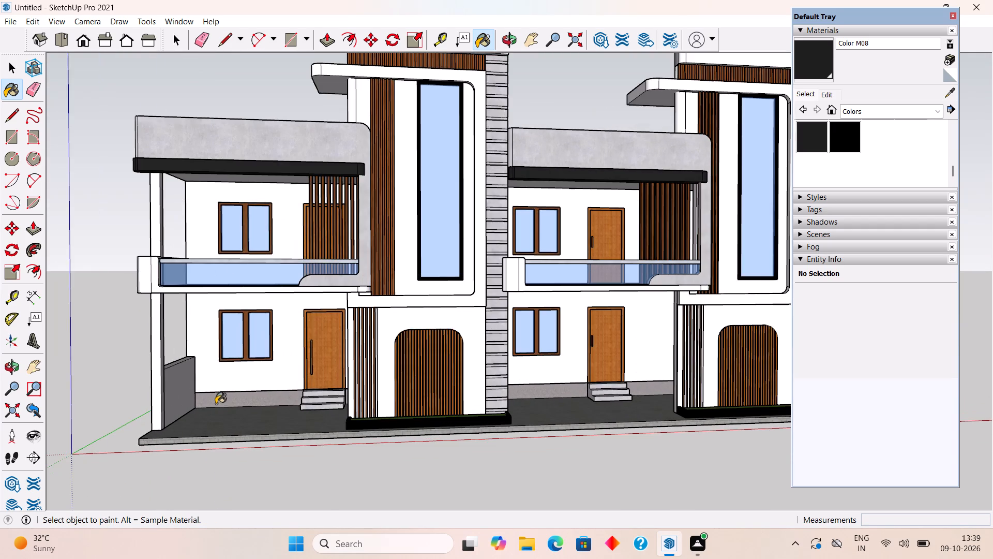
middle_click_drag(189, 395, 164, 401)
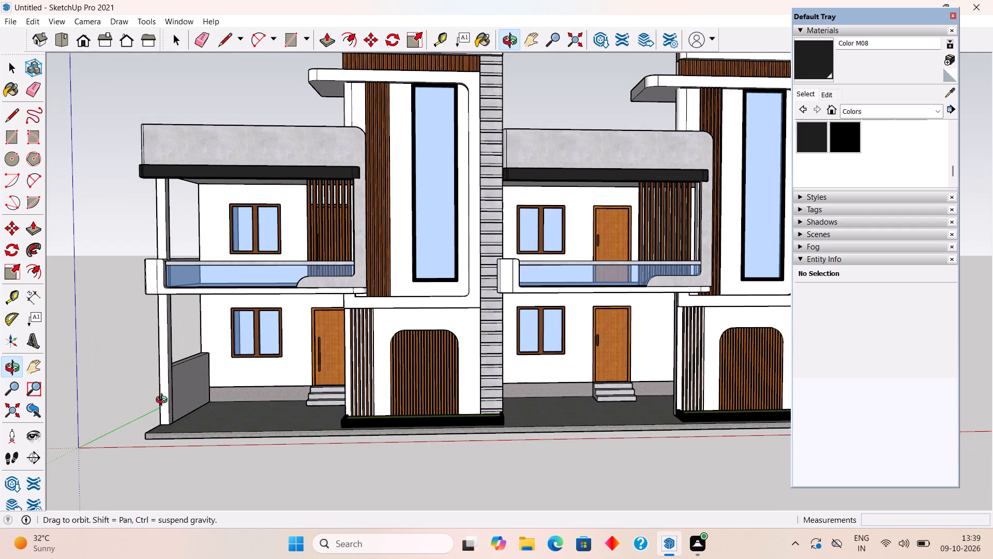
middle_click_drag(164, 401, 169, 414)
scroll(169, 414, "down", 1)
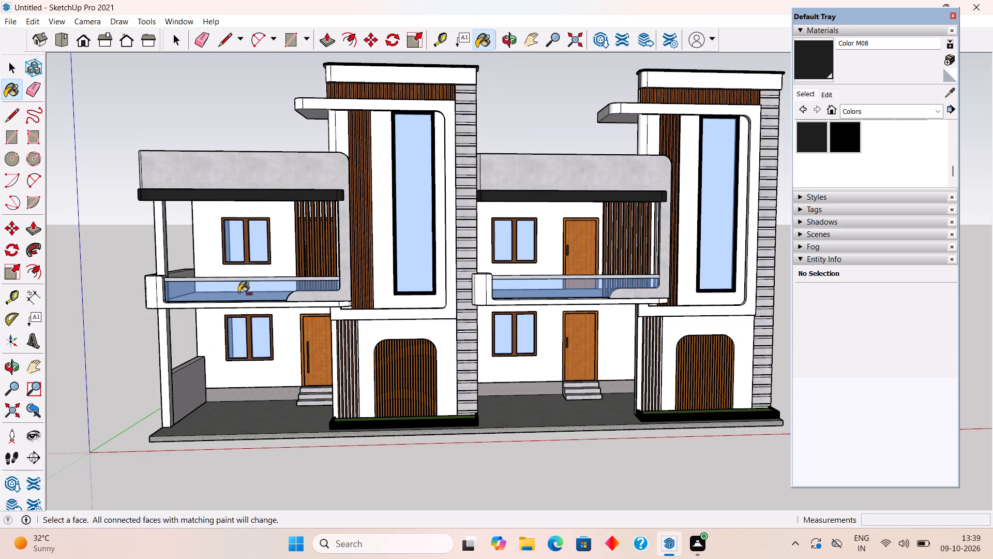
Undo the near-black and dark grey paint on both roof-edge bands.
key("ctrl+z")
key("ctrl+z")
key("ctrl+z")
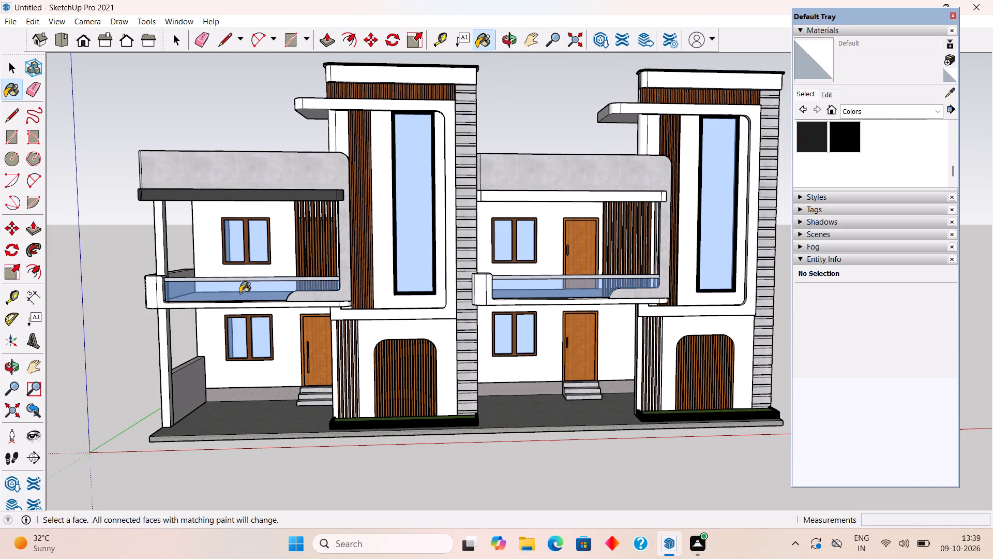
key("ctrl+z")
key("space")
Examine the twin-house model from the front, both sides and the rear.
scroll(240, 293, "down", 6)
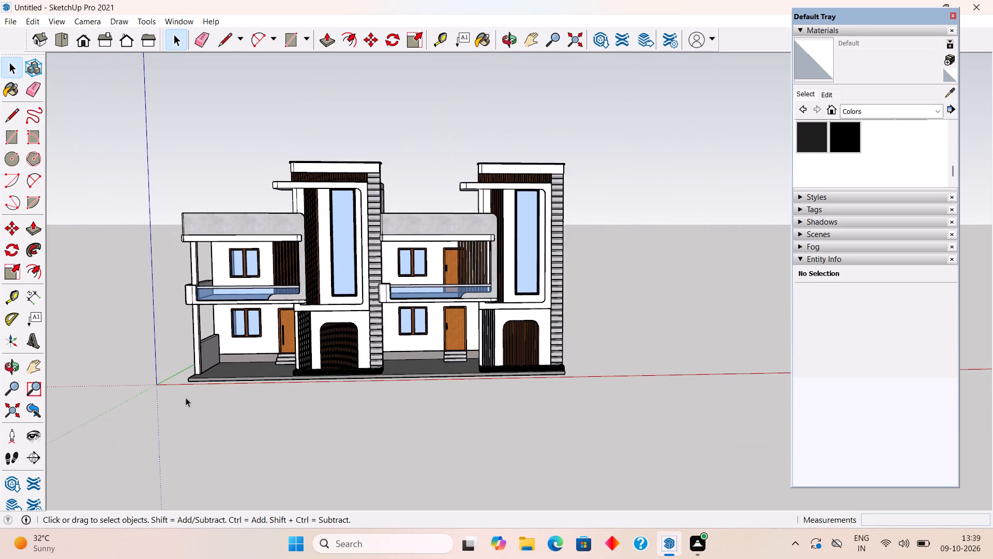
scroll(160, 399, "up", 3)
middle_click_drag(422, 378, 191, 413)
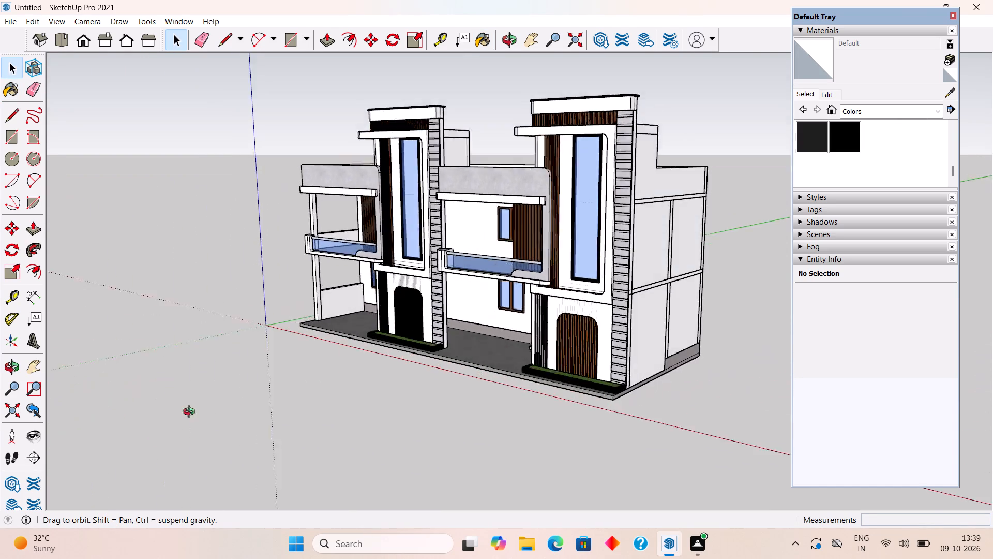
middle_click_drag(191, 413, 860, 370)
middle_click_drag(425, 384, 705, 335)
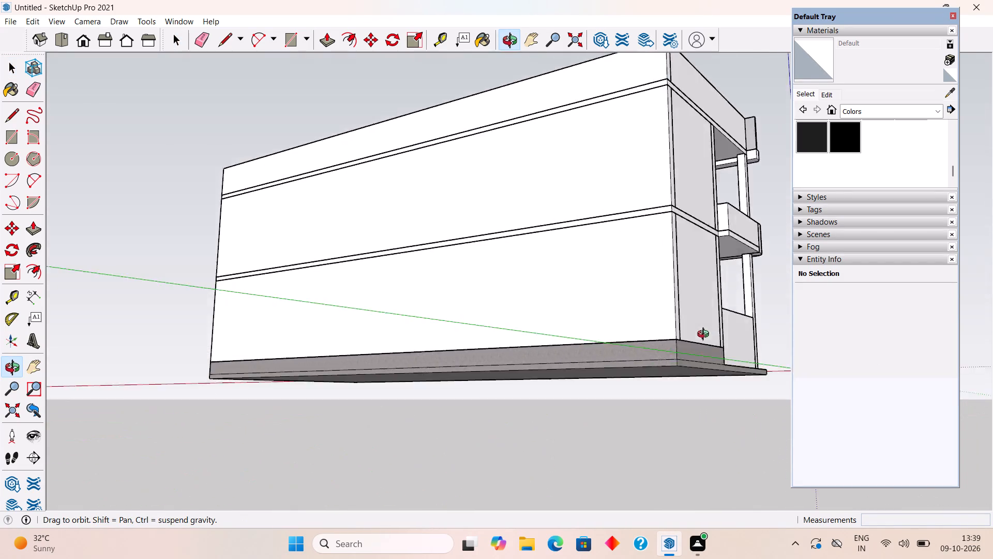
middle_click_drag(705, 335, 98, 446)
middle_click_drag(326, 386, 210, 374)
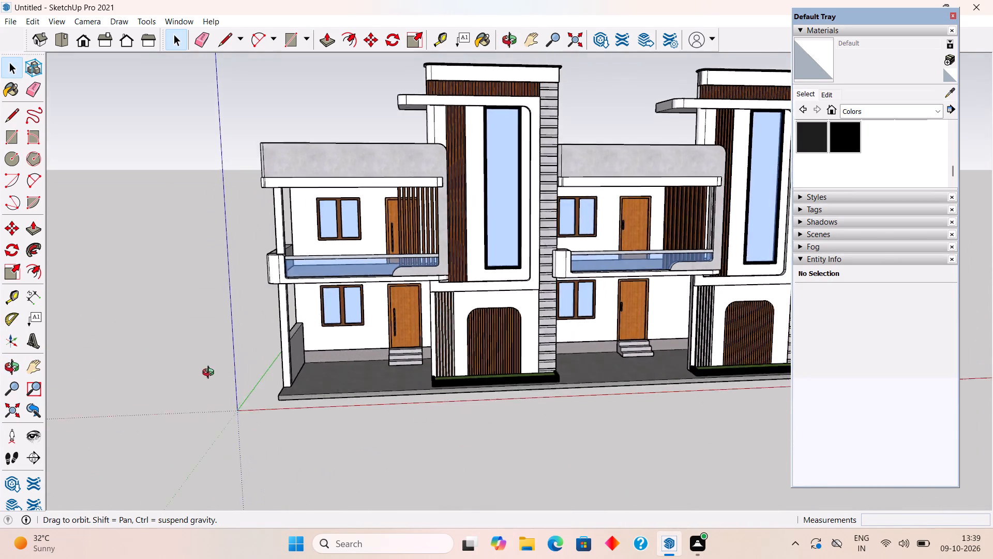
middle_click_drag(210, 374, 188, 408)
scroll(188, 408, "down", 2)
middle_click_drag(506, 392, 499, 326)
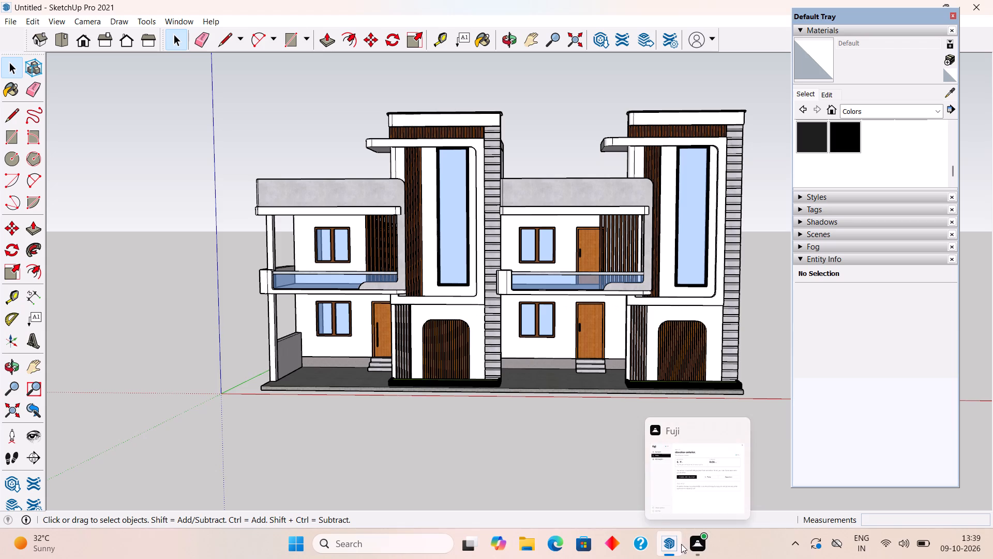
scroll(379, 383, "up", 4)
middle_click_drag(320, 328, 485, 354)
scroll(483, 355, "down", 8)
middle_click_drag(343, 335, 673, 358)
scroll(660, 354, "up", 2)
scroll(591, 394, "up", 4)
middle_click_drag(545, 393, 535, 399)
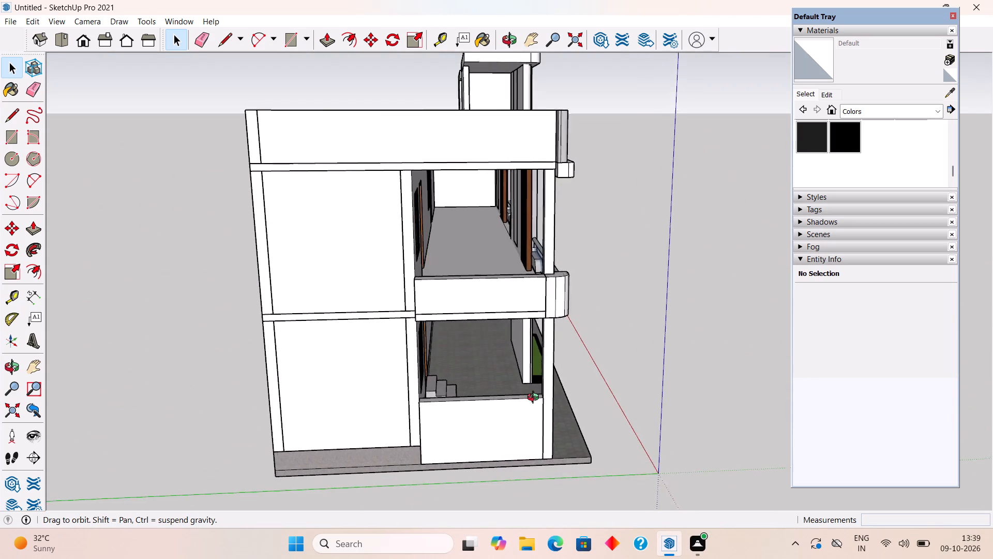
Examine the twin houses' balconies, tower facades and roof slabs from the front corner and from above.
middle_click_drag(535, 399, 260, 424)
scroll(212, 409, "down", 3)
scroll(216, 399, "up", 1)
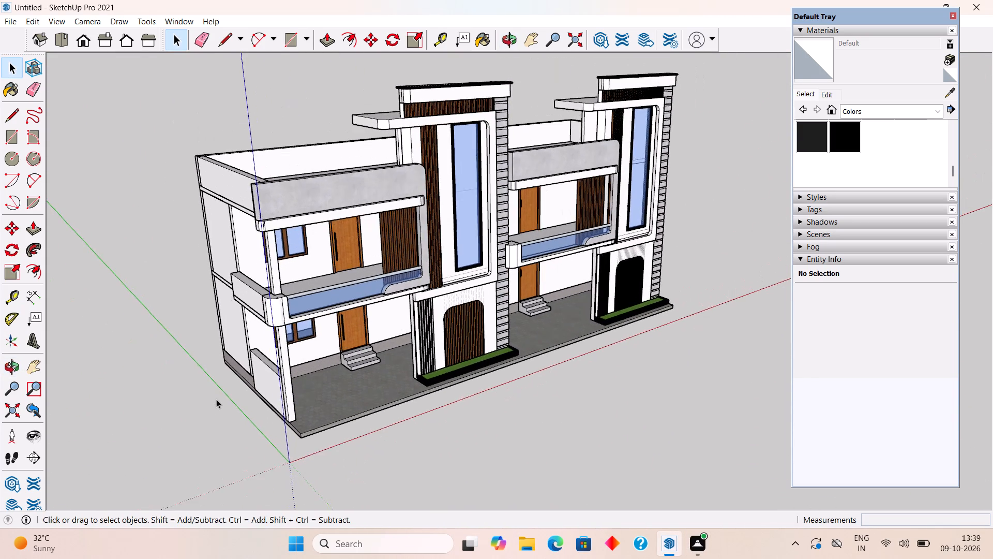
scroll(216, 399, "up", 2)
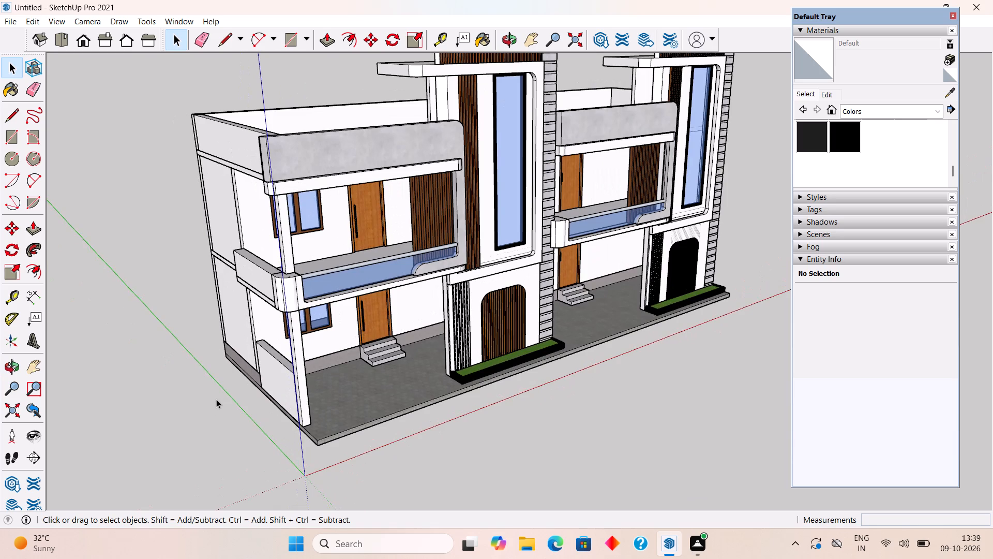
scroll(631, 142, "up", 1)
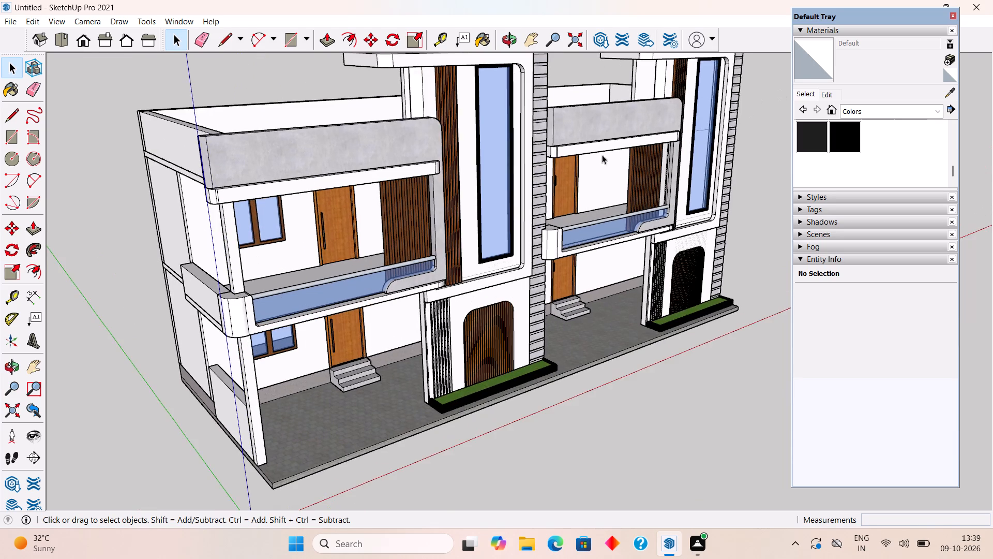
scroll(542, 167, "up", 4)
middle_click_drag(490, 175, 238, 188)
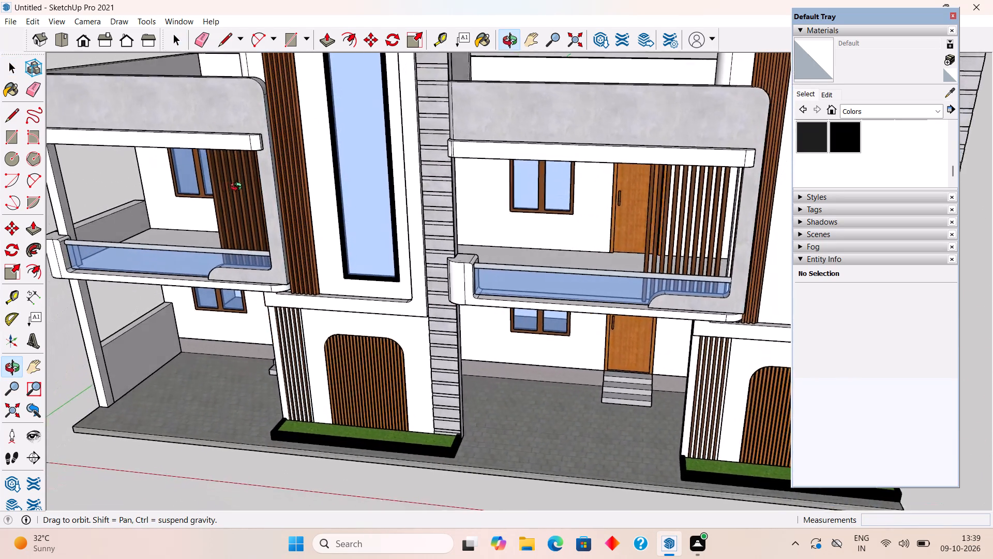
middle_click_drag(238, 188, 361, 302)
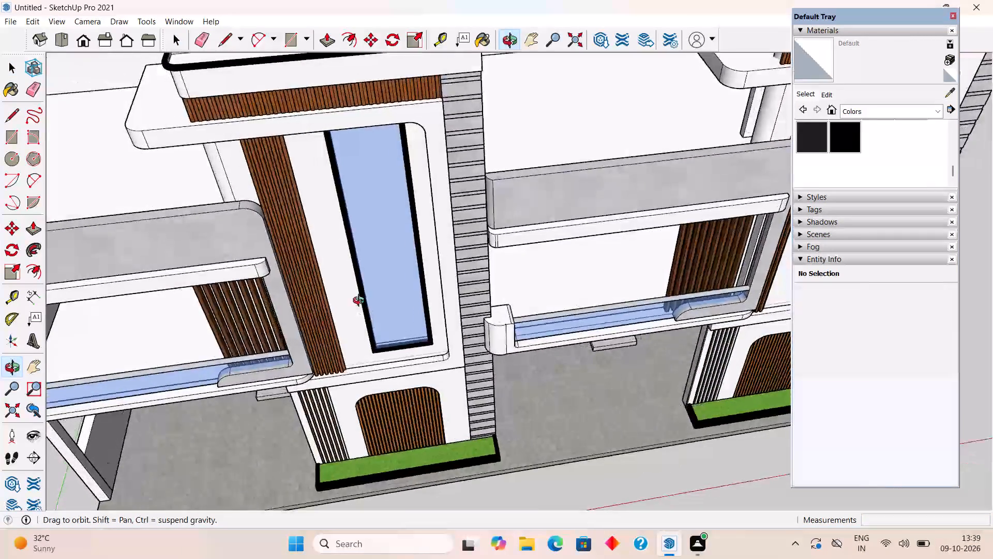
middle_click_drag(361, 302, 710, 326)
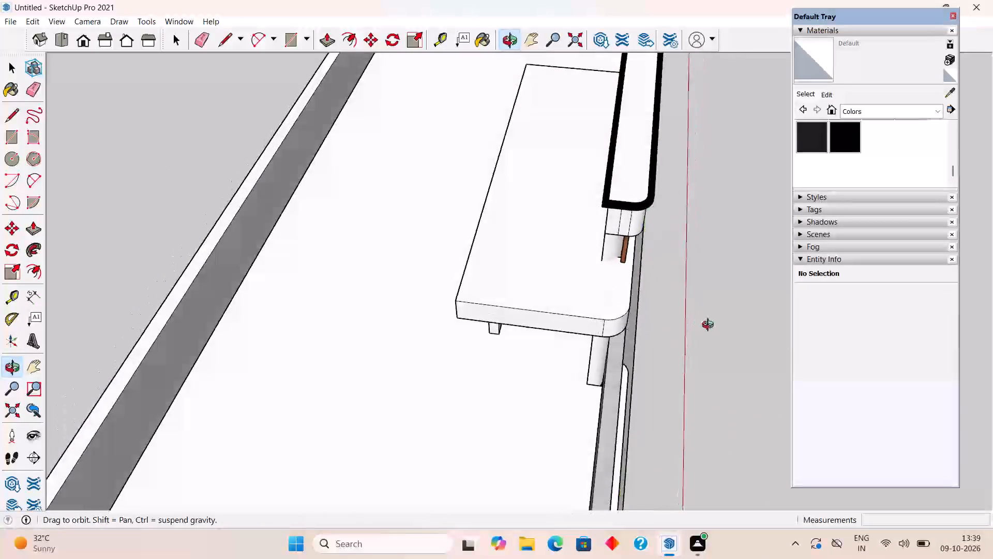
middle_click_drag(710, 326, 725, 312)
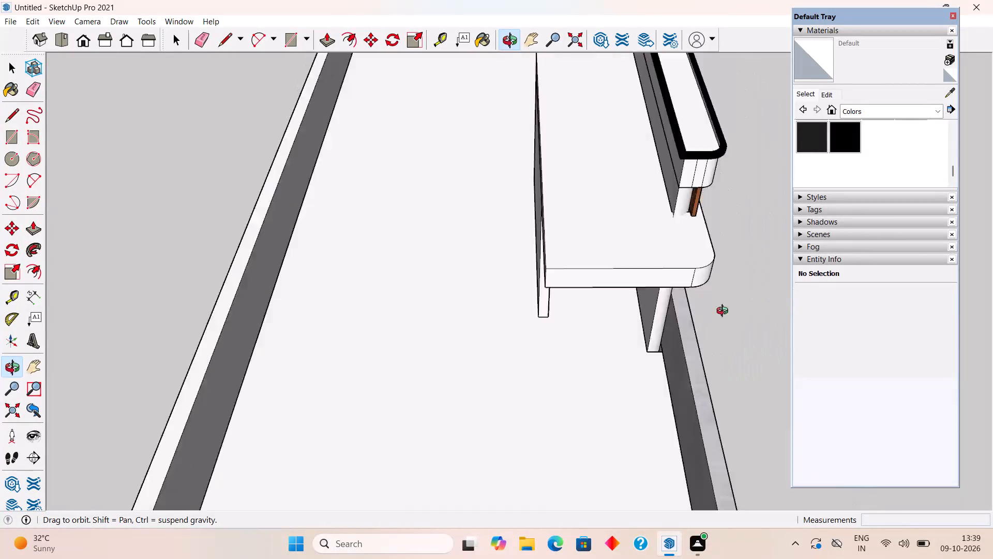
middle_click_drag(725, 312, 313, 263)
scroll(308, 261, "down", 9)
scroll(739, 252, "up", 5)
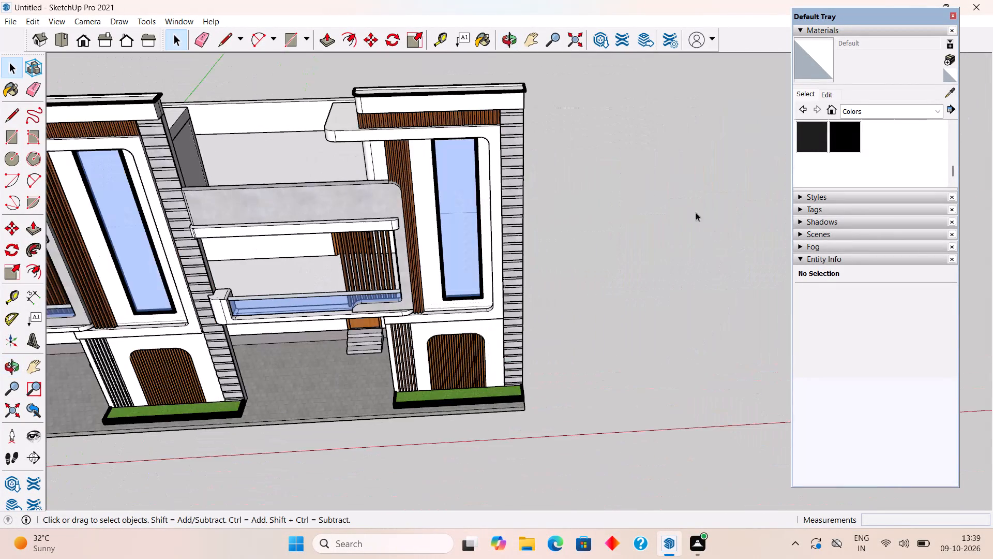
middle_click_drag(493, 135, 551, 280)
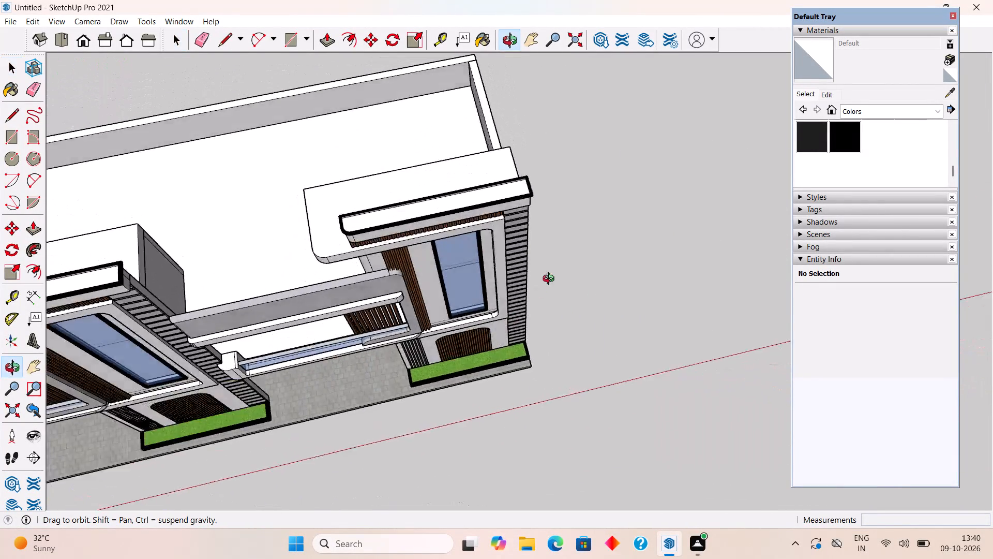
middle_click_drag(551, 280, 588, 122)
Examine both towers' parapets, slatted cladding and tall windows from the front, close up and as a whole.
scroll(588, 122, "down", 6)
middle_click_drag(503, 195, 467, 131)
scroll(467, 131, "up", 2)
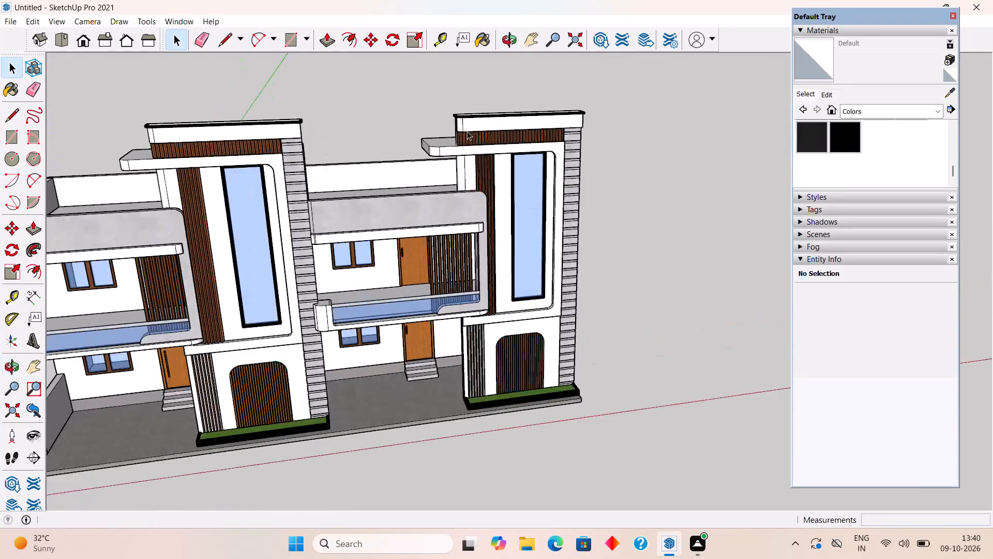
scroll(467, 131, "up", 6)
middle_click_drag(502, 139, 503, 95)
scroll(503, 95, "down", 3)
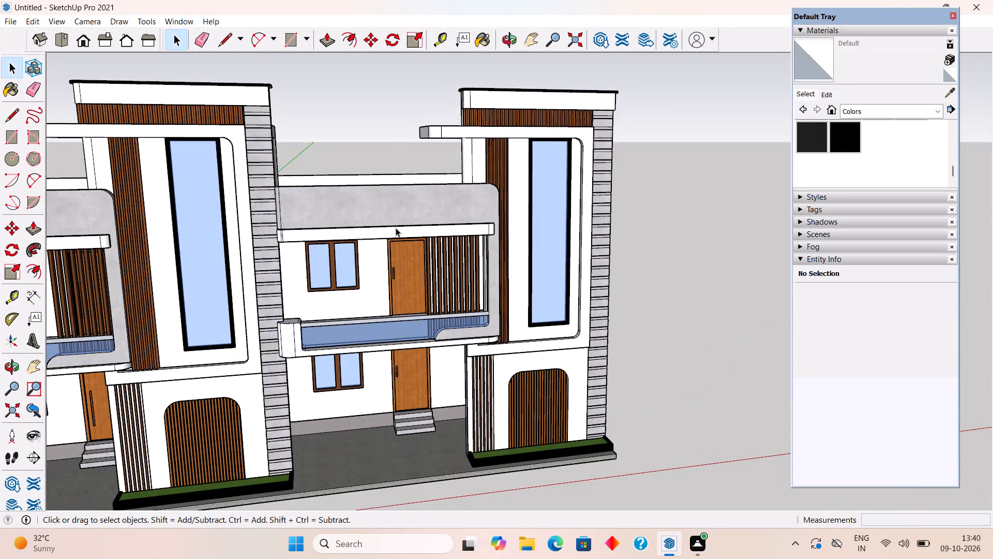
scroll(396, 228, "down", 4)
middle_click_drag(396, 228, 474, 236, "shift")
middle_click_drag(416, 312, 372, 312)
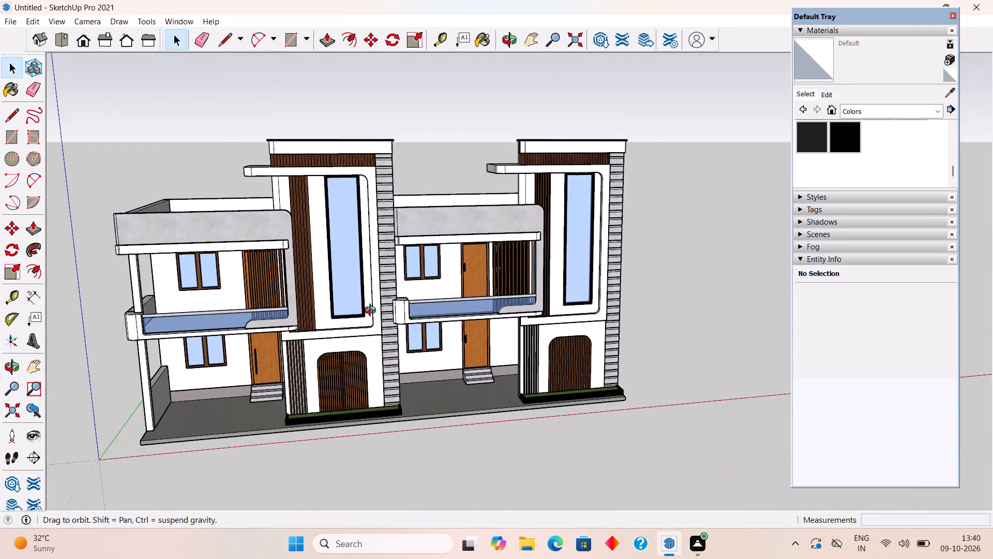
middle_click_drag(372, 312, 335, 301)
scroll(335, 301, "up", 4)
scroll(336, 300, "down", 1)
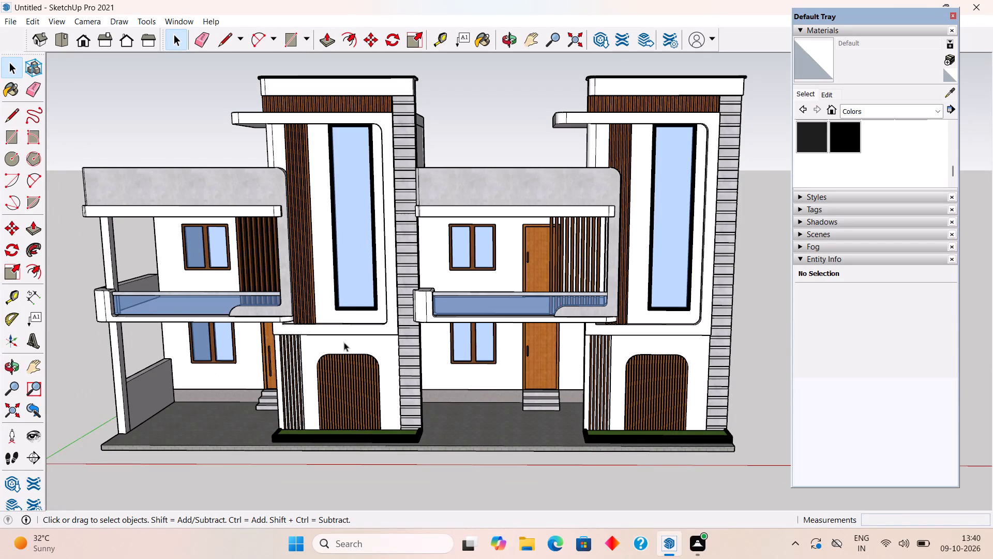
Examine the twin-house model from a low front angle, around the open porch side and back to the front.
middle_click_drag(353, 336, 426, 236)
middle_click_drag(426, 236, 450, 217)
middle_click_drag(341, 271, 470, 341)
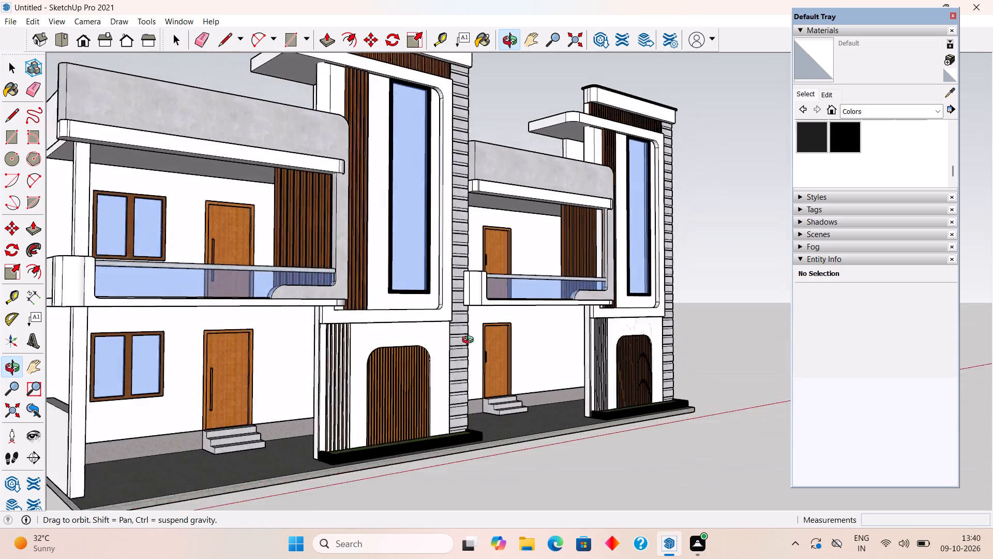
middle_click_drag(470, 341, 426, 366)
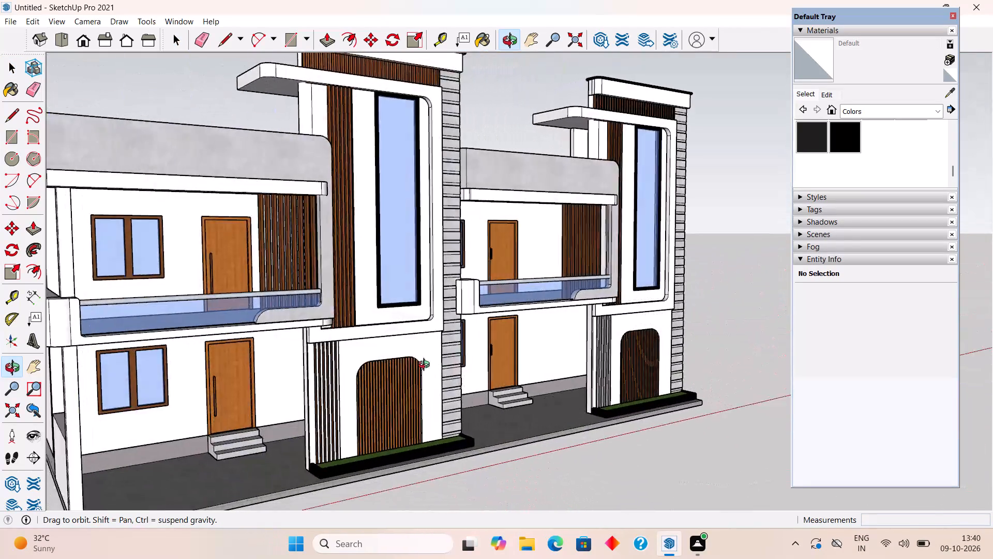
middle_click_drag(426, 366, 734, 349)
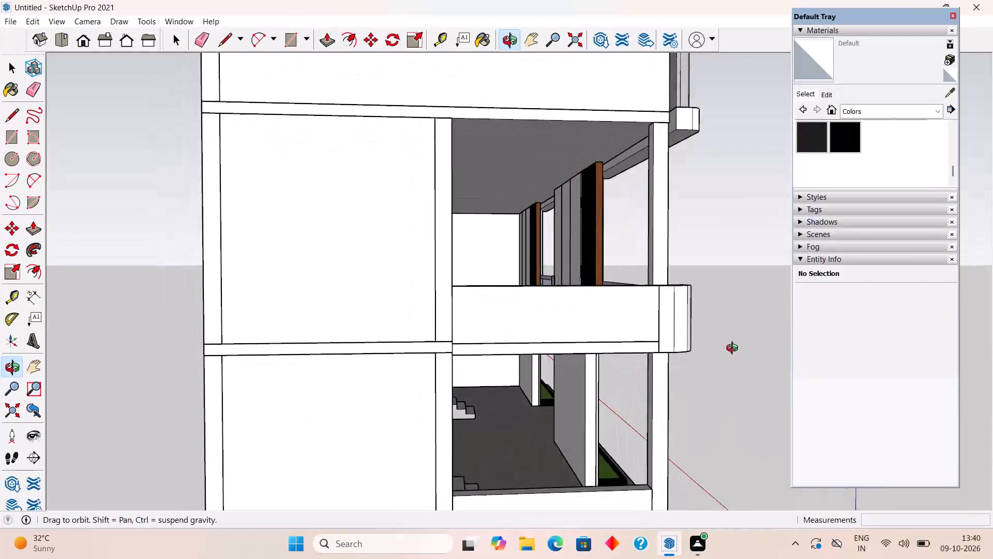
middle_click_drag(734, 349, 608, 358)
scroll(594, 360, "down", 8)
middle_click_drag(538, 401, 521, 405)
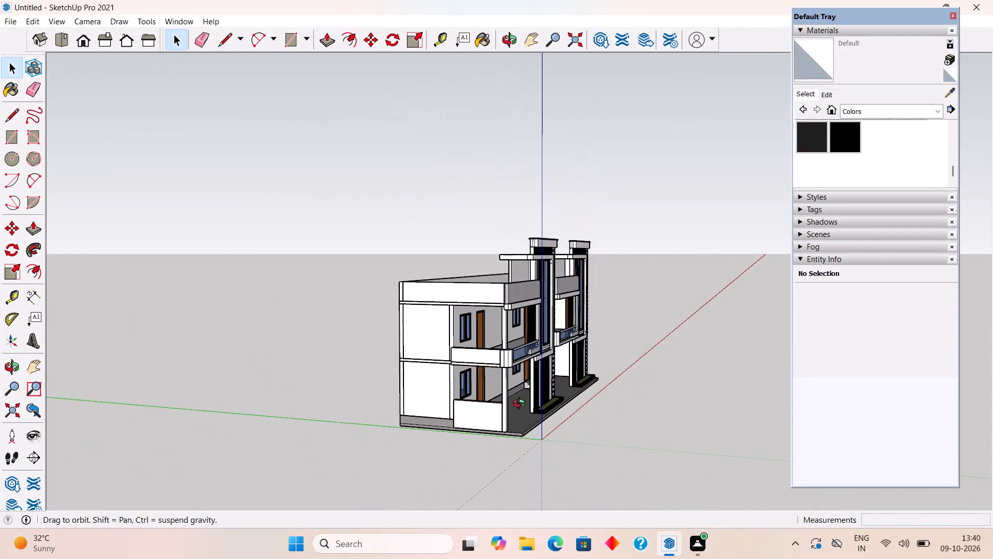
middle_click_drag(521, 405, 354, 384)
scroll(348, 384, "up", 2)
middle_click_drag(503, 372, 340, 359)
scroll(341, 359, "up", 3)
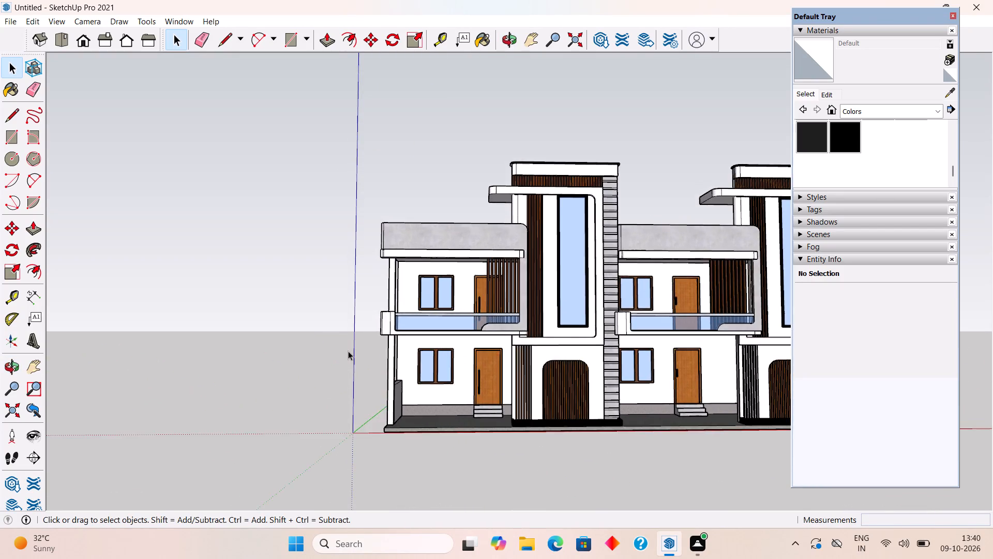
scroll(348, 351, "down", 5)
scroll(765, 242, "up", 4)
middle_click_drag(541, 384, 503, 393)
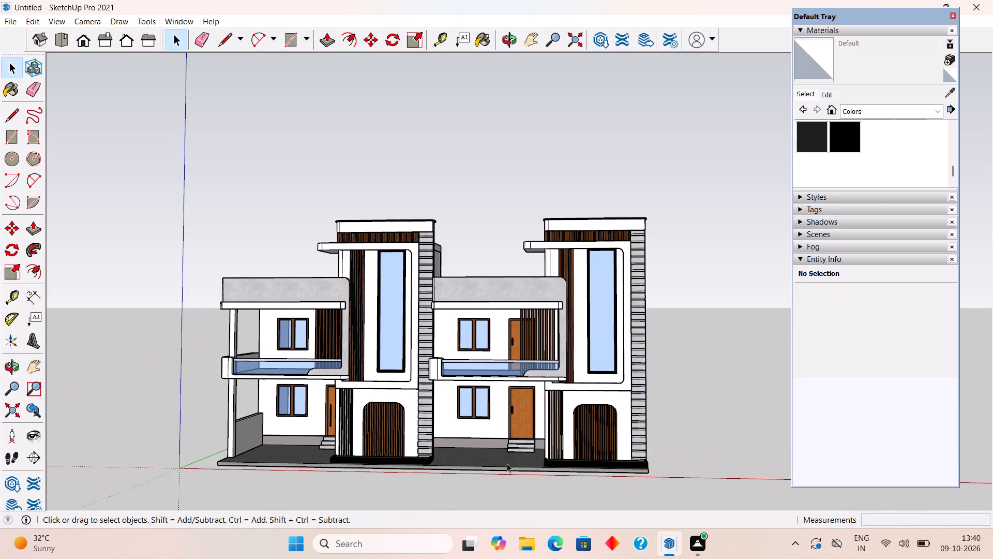
middle_click_drag(542, 477, 571, 469)
scroll(265, 459, "up", 4)
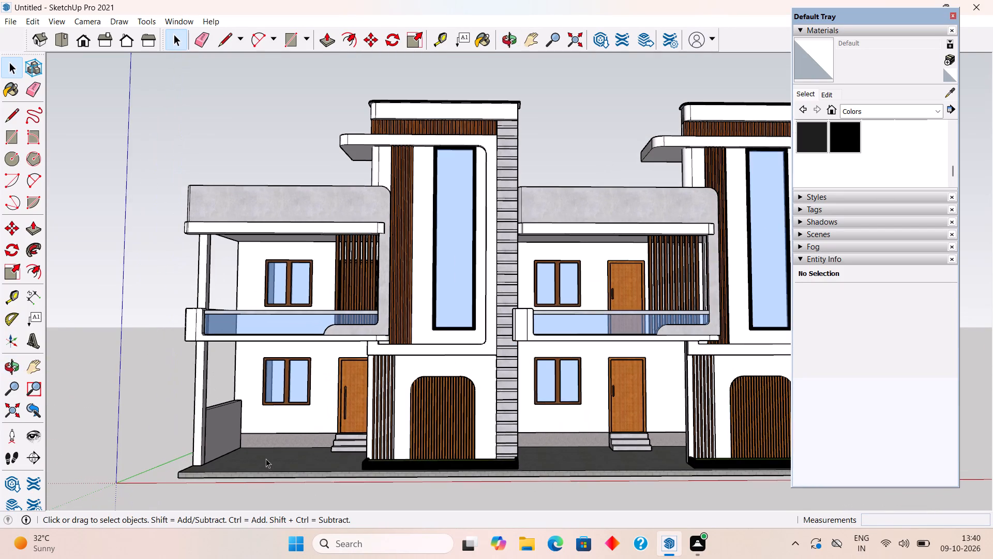
Frame both houses in a slightly raised front view and close the Default Tray.
scroll(266, 458, "down", 1)
middle_click_drag(366, 296, 366, 314)
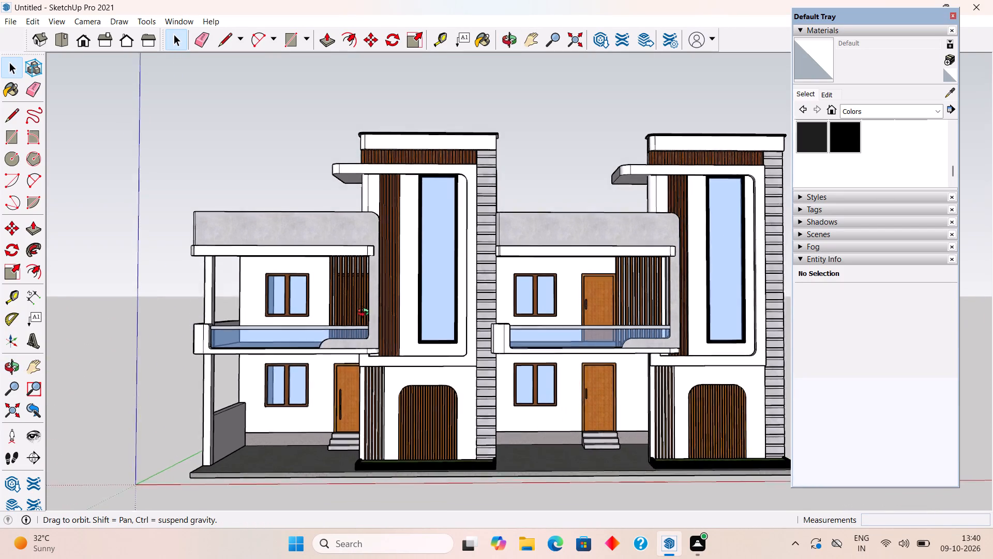
middle_click_drag(366, 314, 357, 374)
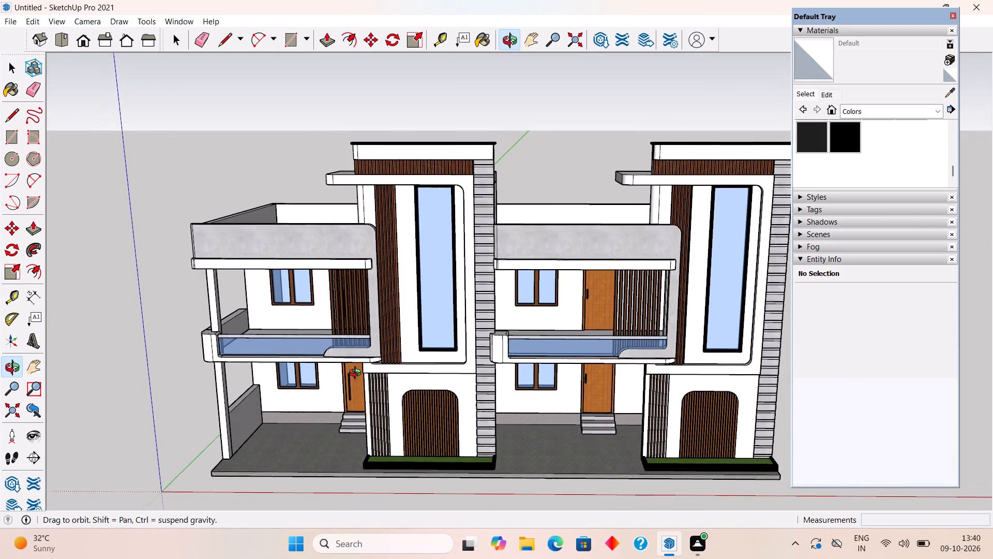
middle_click_drag(357, 374, 363, 374)
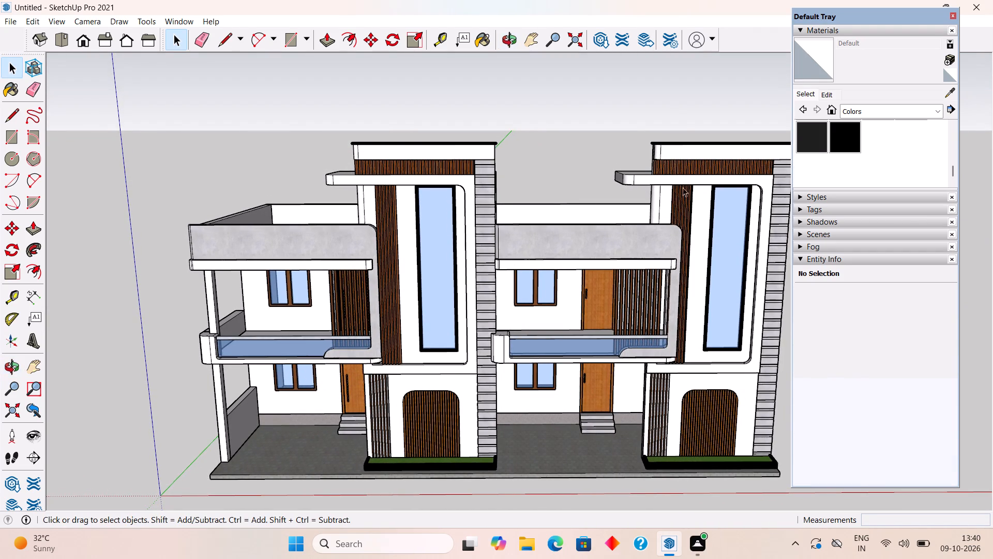
left_click(950, 15)
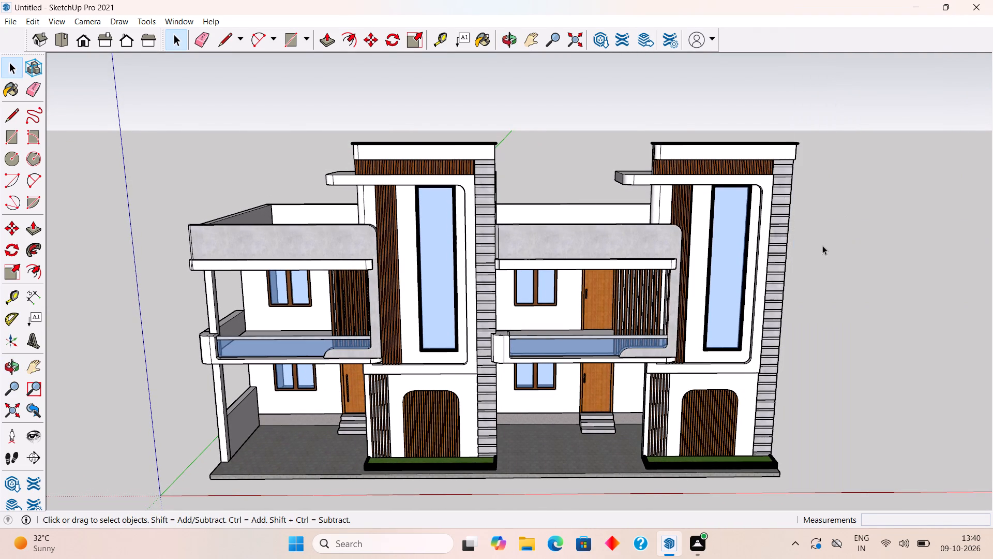
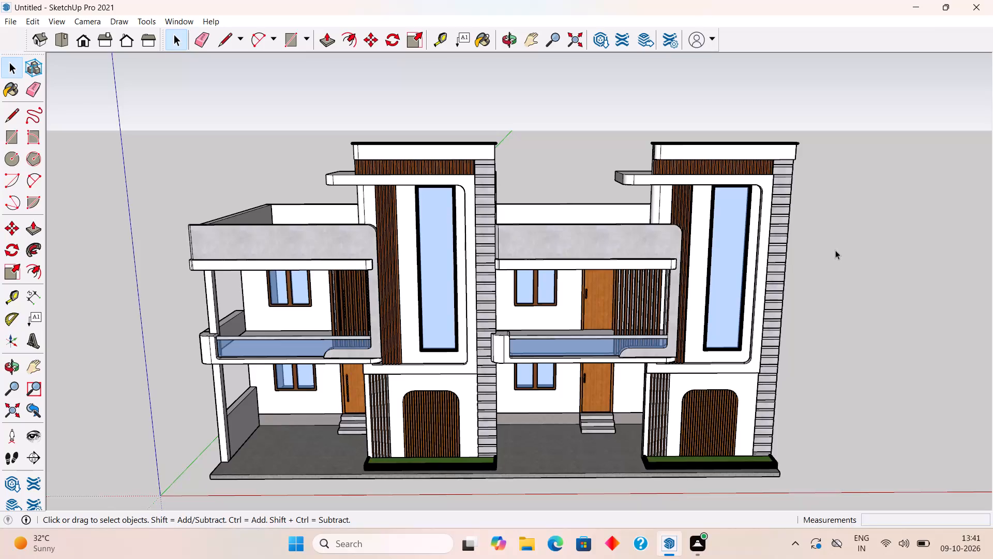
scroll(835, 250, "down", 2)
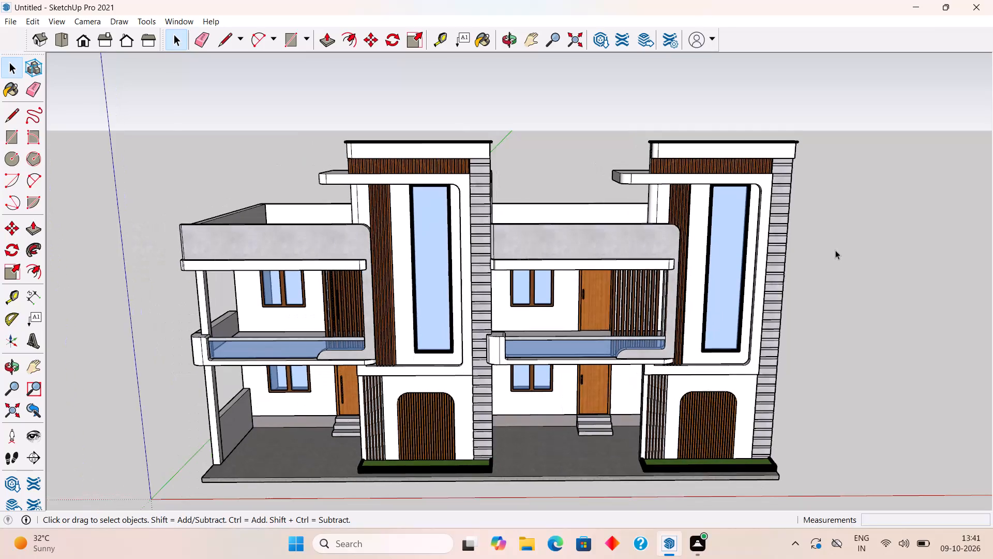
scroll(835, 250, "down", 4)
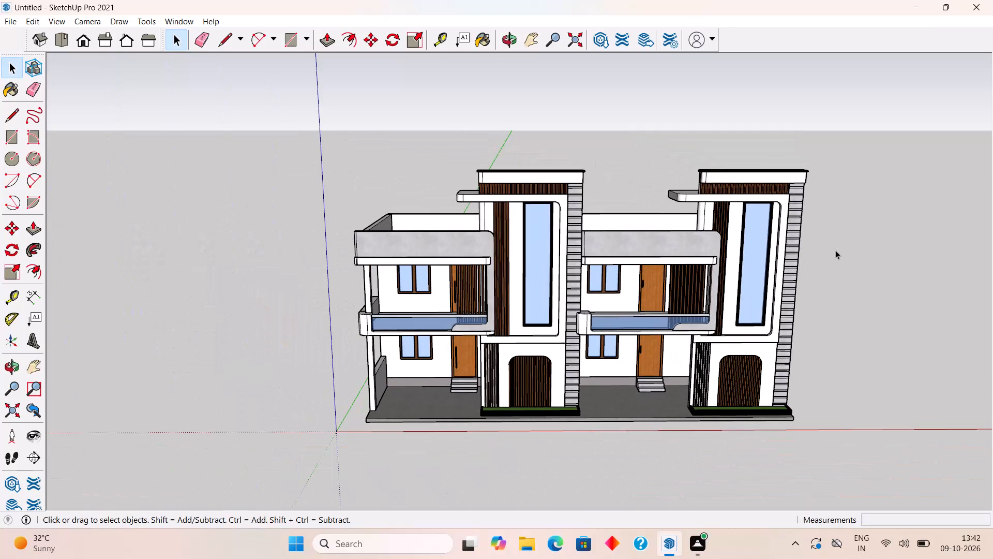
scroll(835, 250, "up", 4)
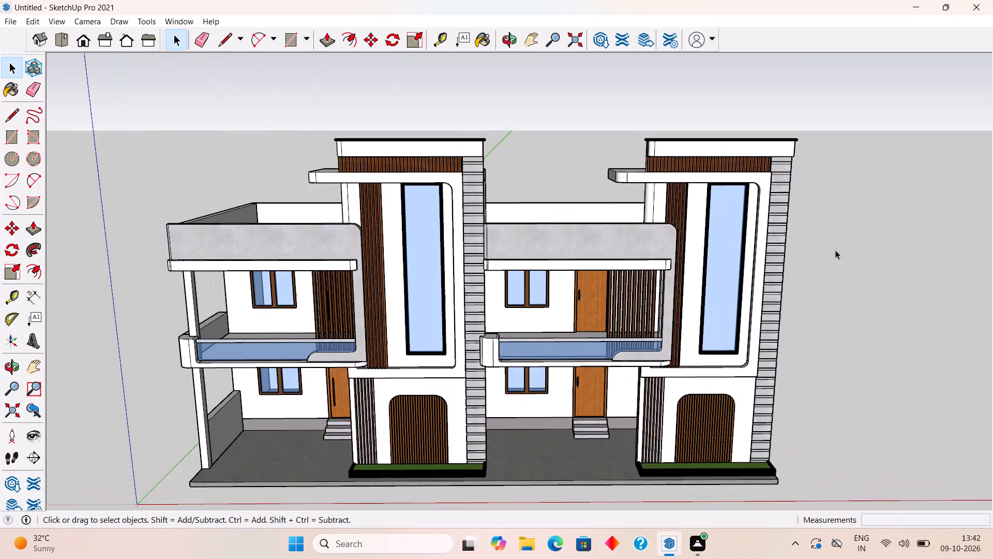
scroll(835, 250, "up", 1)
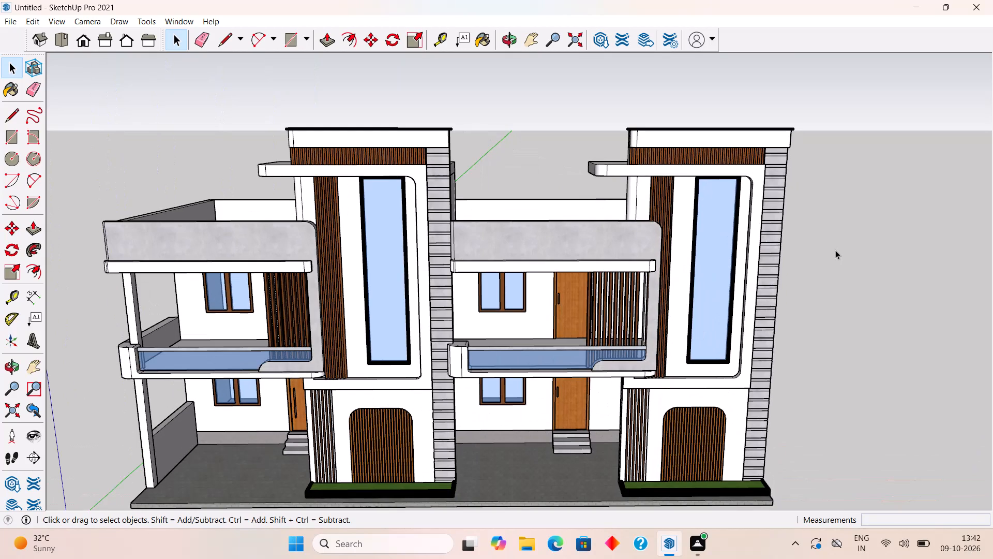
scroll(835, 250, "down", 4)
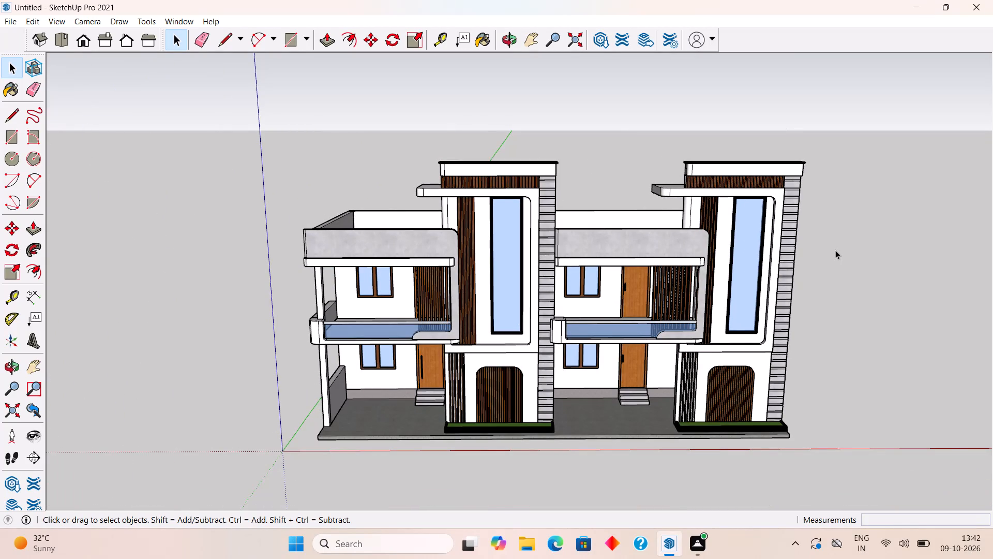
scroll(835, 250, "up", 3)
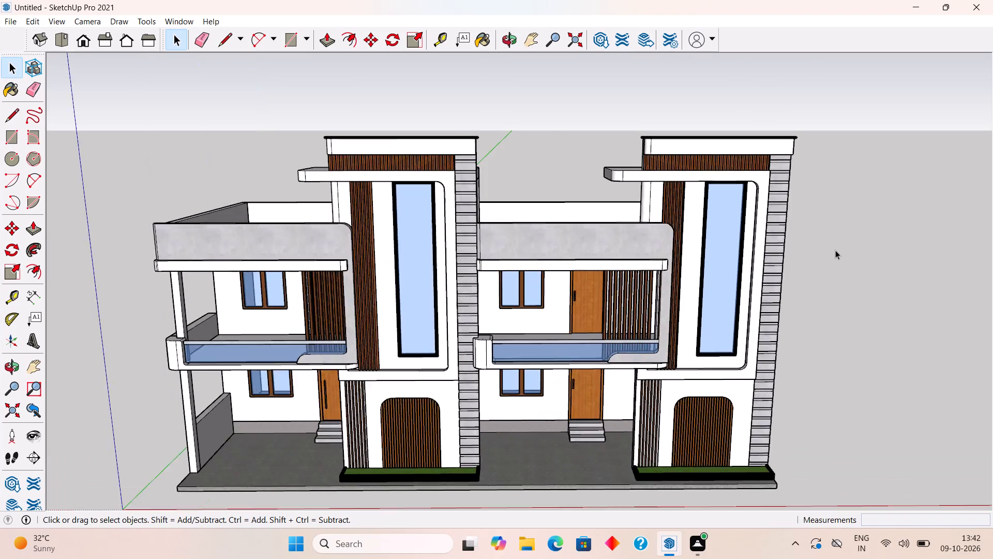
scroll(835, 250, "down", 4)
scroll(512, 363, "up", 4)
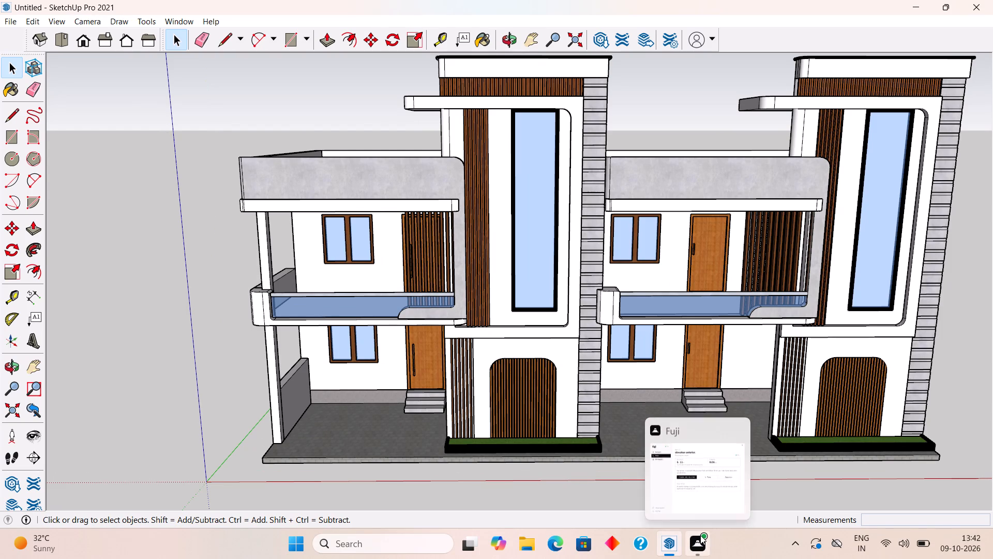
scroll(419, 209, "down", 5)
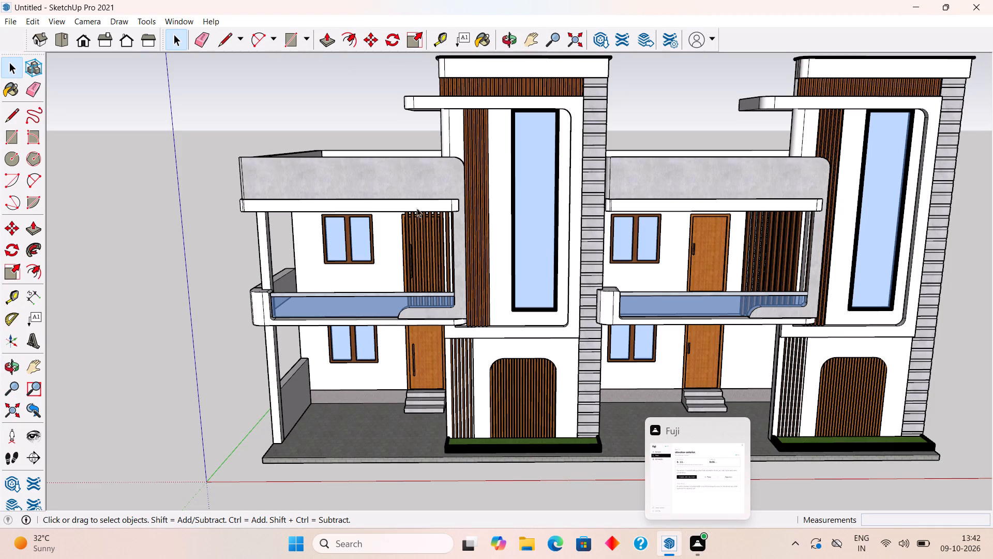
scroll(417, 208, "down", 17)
Examine the twin houses from the open porch side, from above the roof and back around to a low front view.
middle_click_drag(431, 278, 841, 258)
scroll(841, 258, "up", 1)
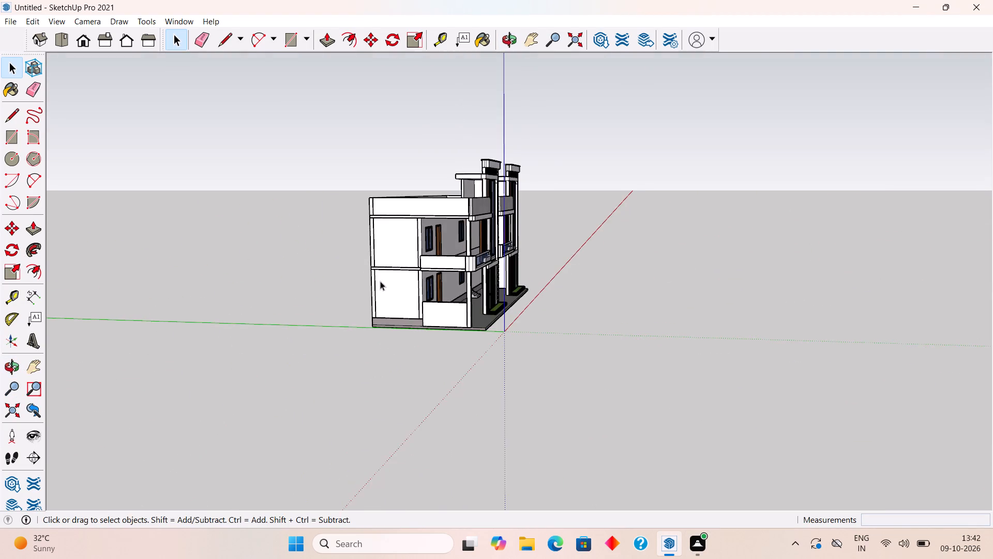
middle_click_drag(380, 282, 412, 391)
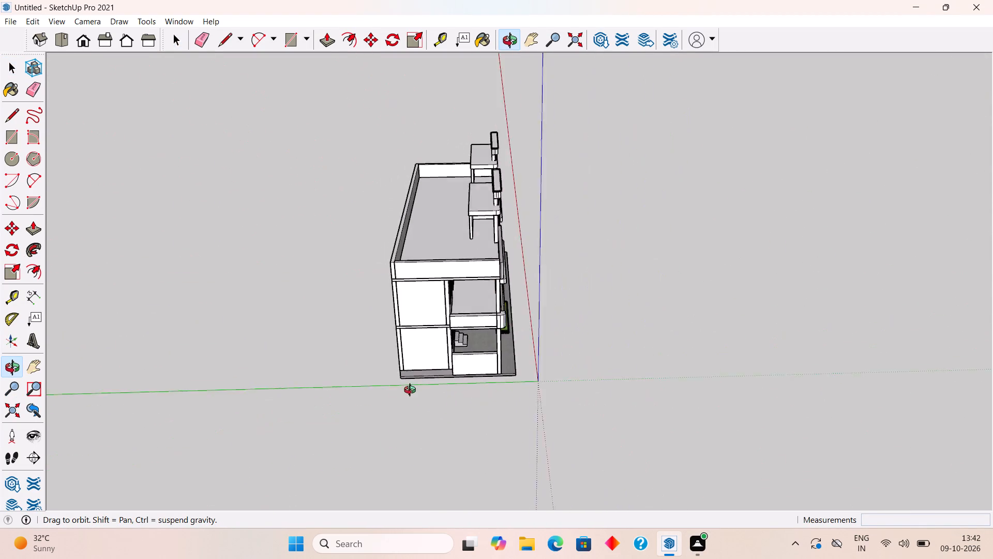
middle_click_drag(412, 391, 450, 366)
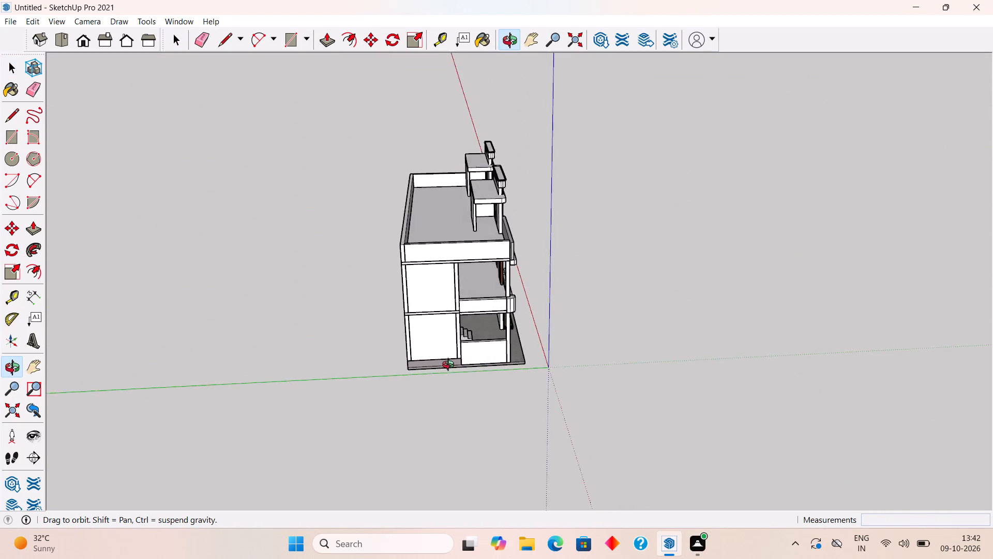
middle_click_drag(450, 366, 209, 306)
middle_click_drag(533, 223, 383, 263)
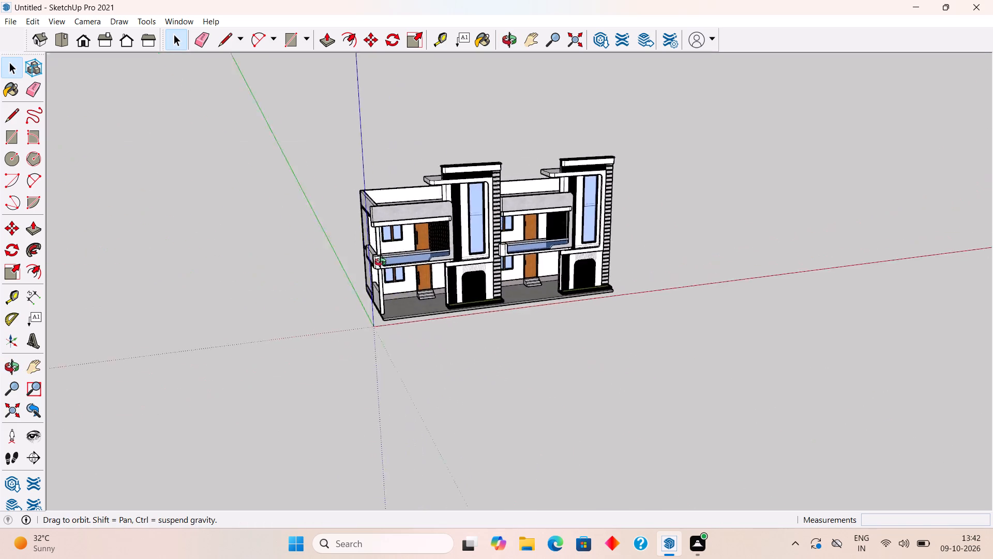
middle_click_drag(383, 263, 322, 258)
scroll(322, 257, "up", 2)
middle_click_drag(772, 247, 678, 162)
scroll(651, 209, "up", 5)
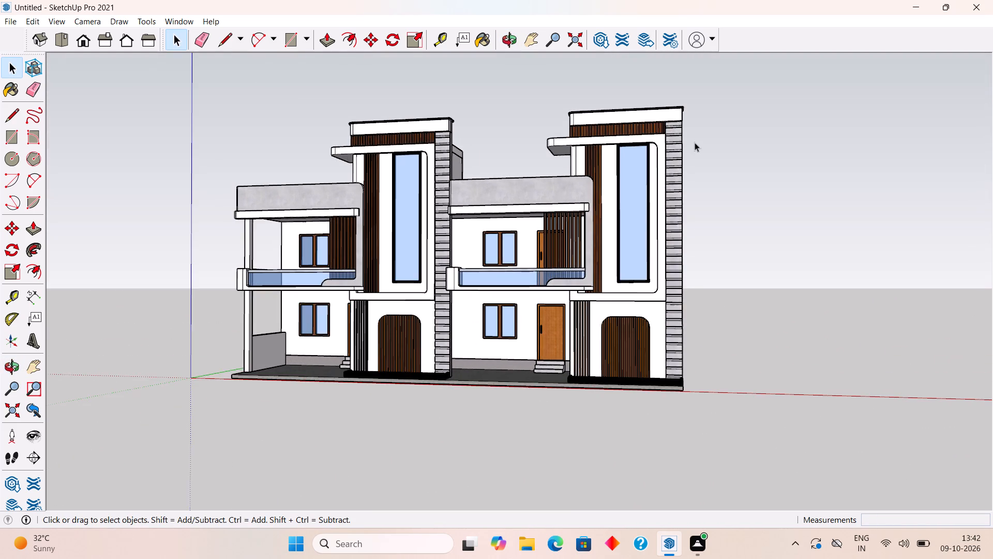
Examine the porches and balconies closer up, then the plain rear wall, the open side and the raised front corner.
scroll(556, 283, "up", 4)
middle_click_drag(624, 272, 731, 291)
scroll(731, 291, "up", 2)
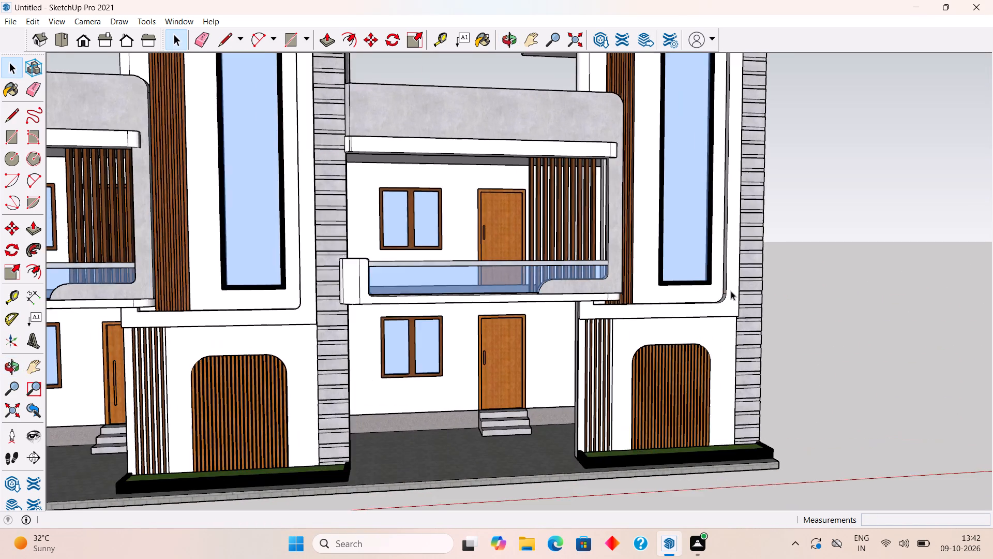
scroll(731, 291, "down", 2)
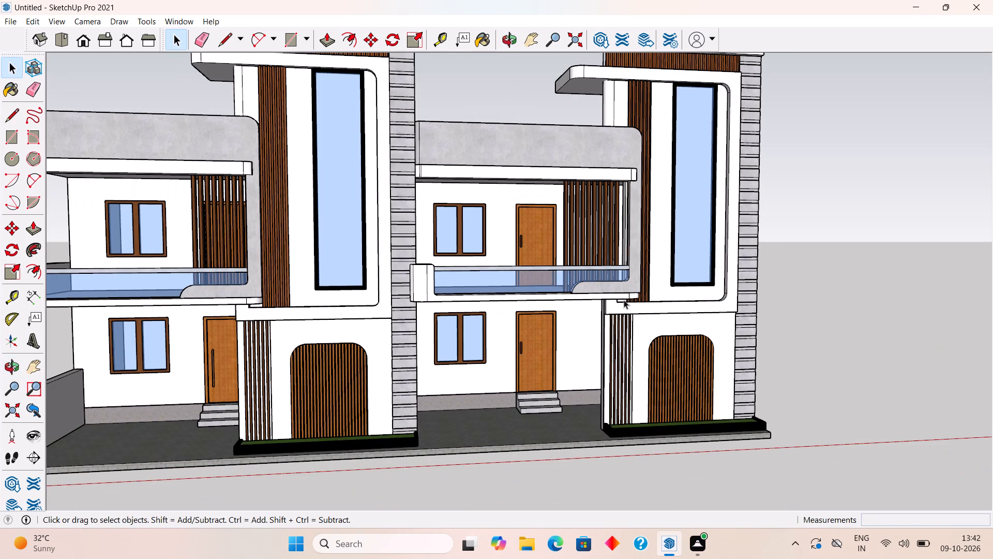
scroll(590, 300, "down", 4)
scroll(329, 267, "up", 3)
middle_click_drag(341, 256, 461, 270)
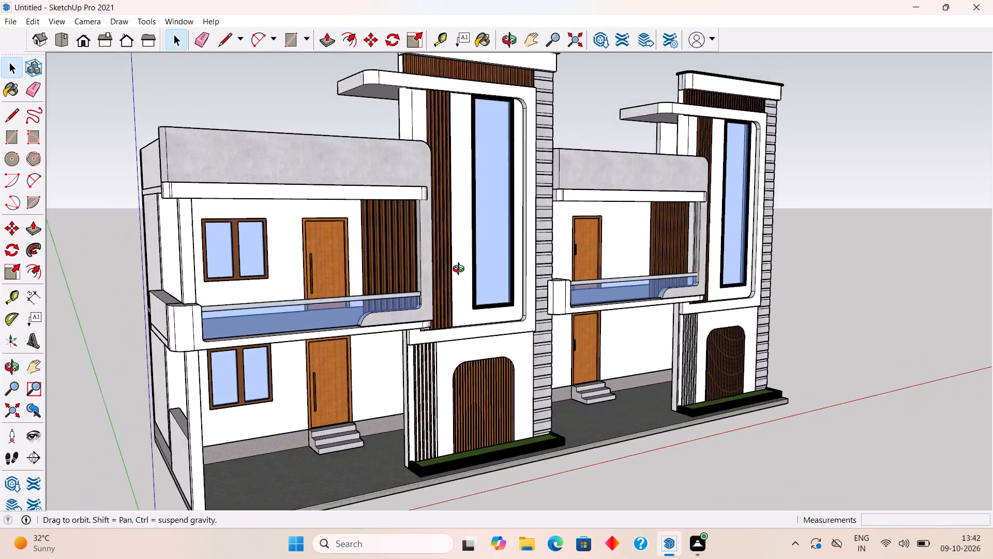
middle_click_drag(461, 270, 992, 295)
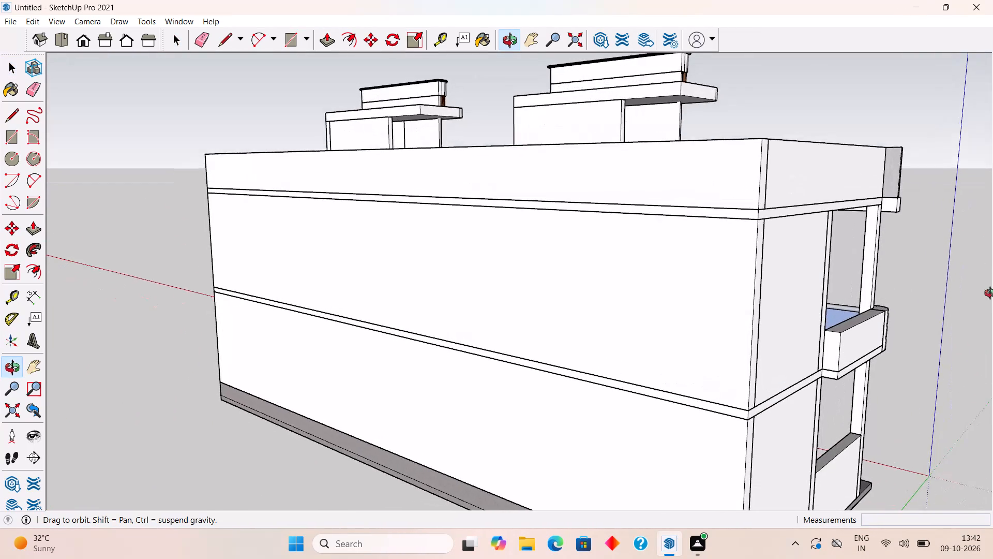
middle_click_drag(992, 295, 793, 269)
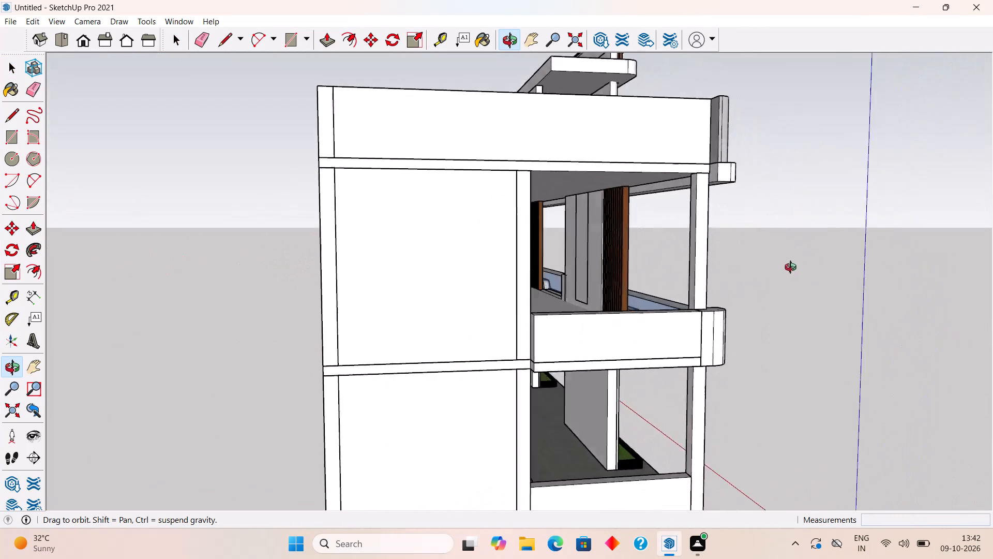
middle_click_drag(793, 269, 441, 351)
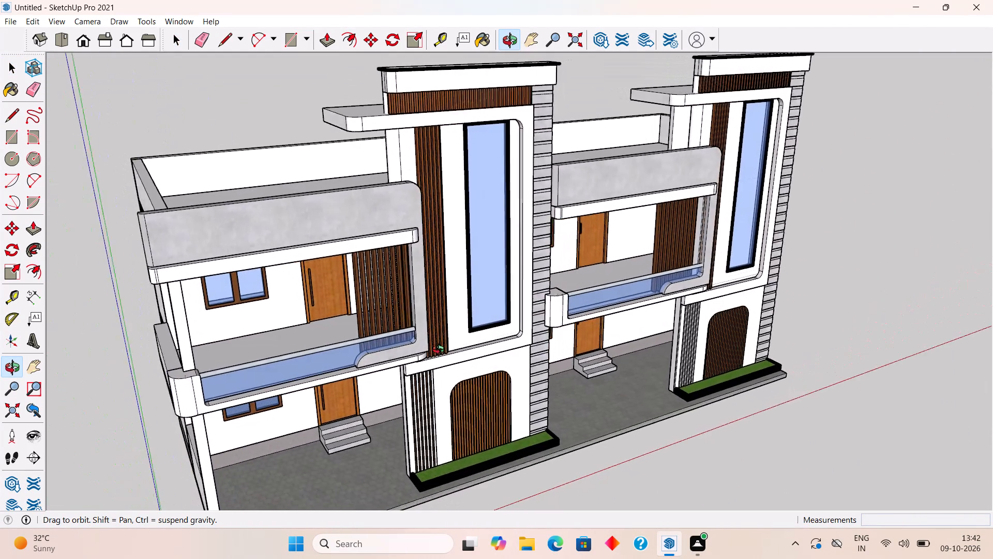
middle_click_drag(441, 351, 383, 253)
middle_click_drag(416, 272, 339, 317)
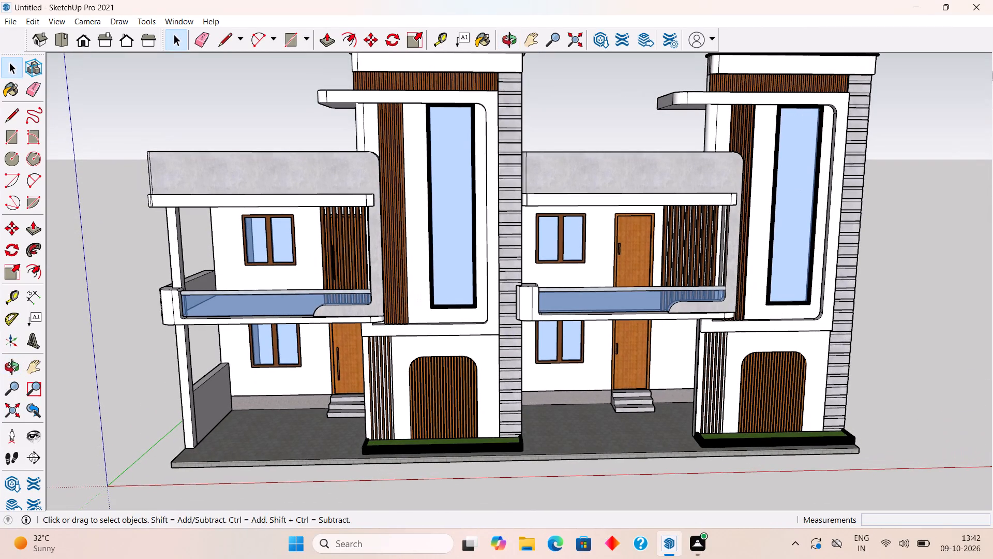
Examine both towers, roof parapets and balconies from the front, the raised corner and a low front angle.
scroll(992, 39, "down", 4)
scroll(992, 38, "up", 4)
scroll(992, 38, "down", 3)
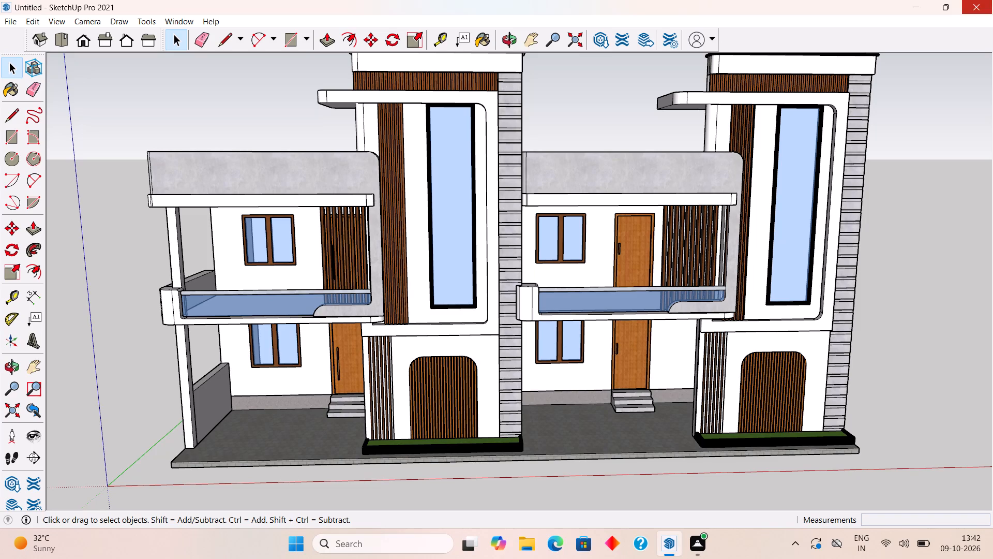
scroll(716, 84, "down", 2)
scroll(683, 201, "down", 4)
scroll(735, 69, "up", 5)
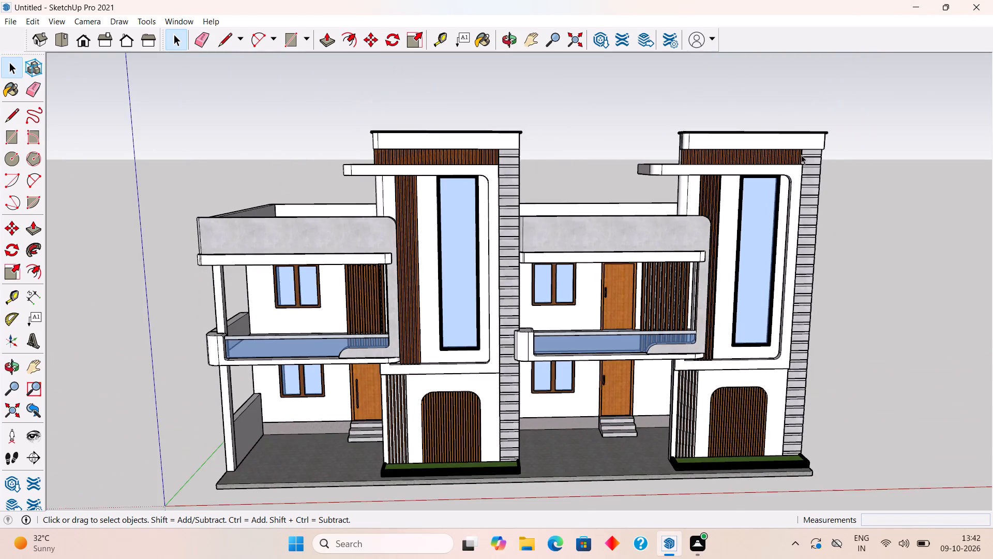
middle_click_drag(734, 170, 866, 210)
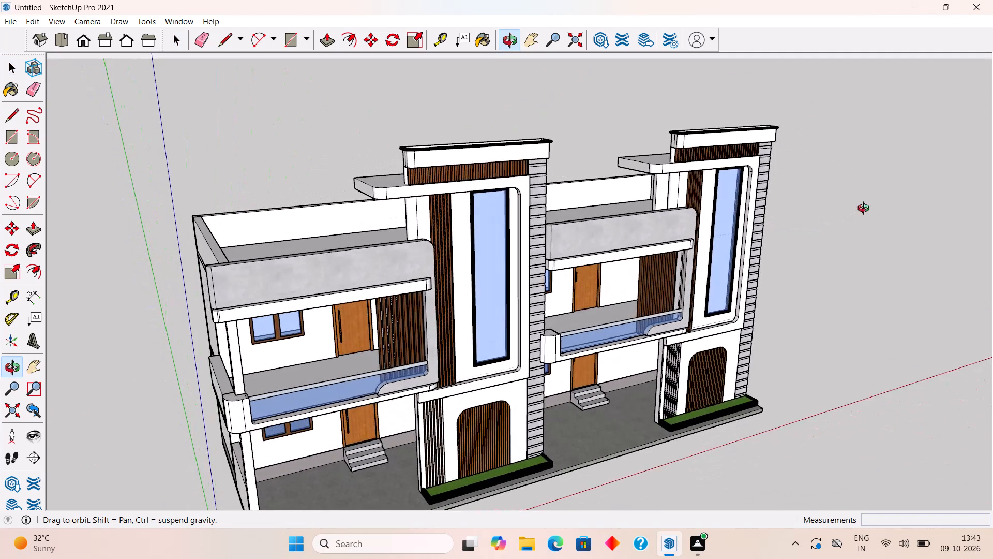
middle_click_drag(866, 210, 866, 210)
scroll(866, 210, "up", 2)
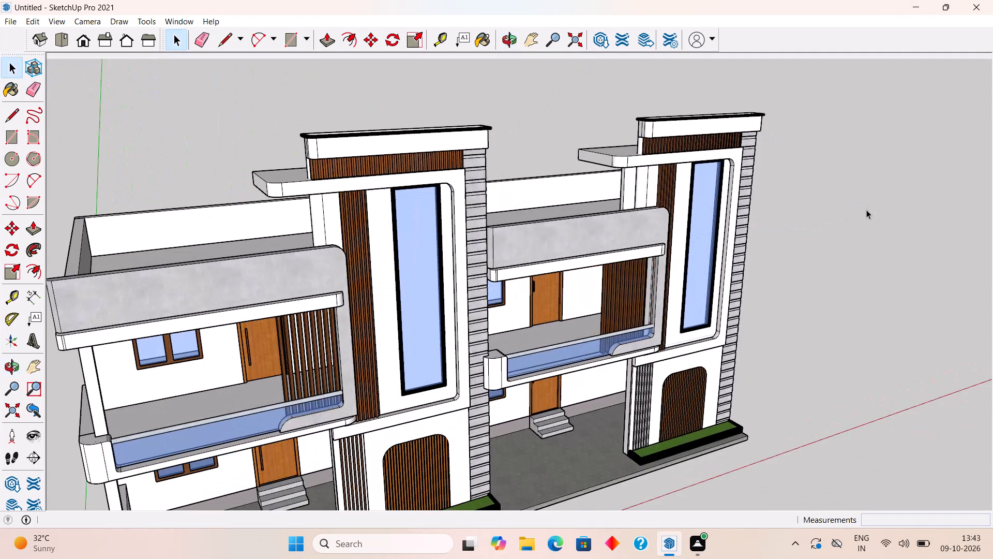
scroll(866, 210, "up", 2)
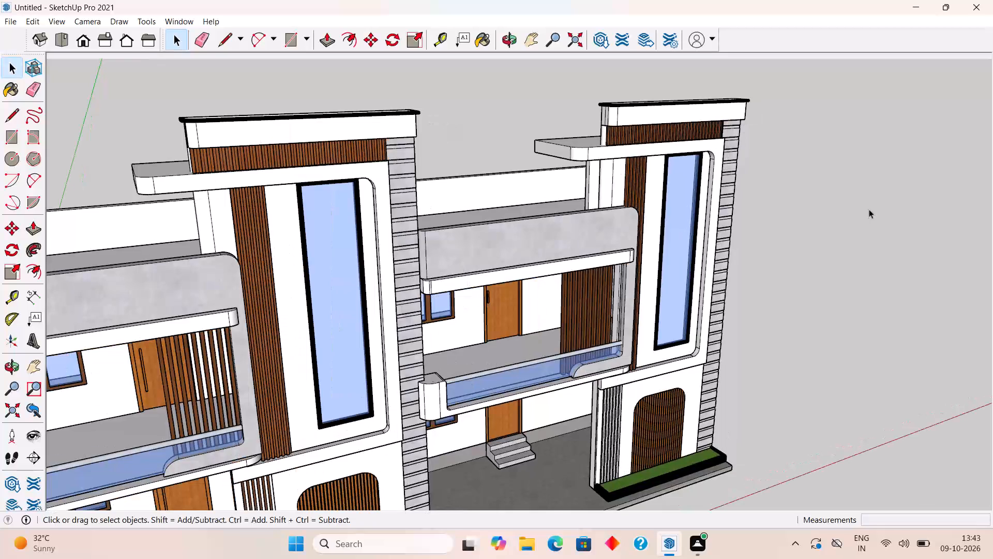
scroll(869, 209, "down", 4)
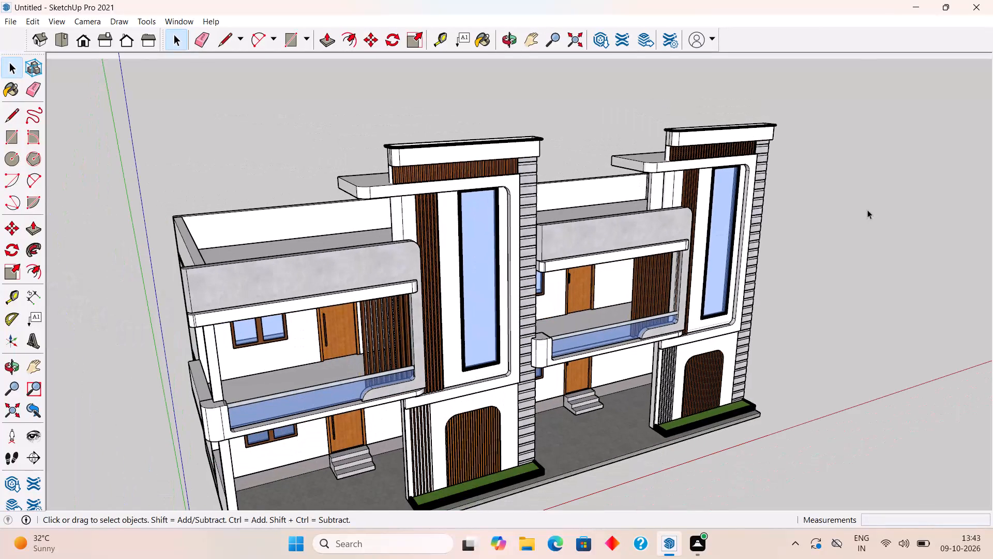
middle_click_drag(815, 178, 689, 113)
scroll(744, 224, "up", 4)
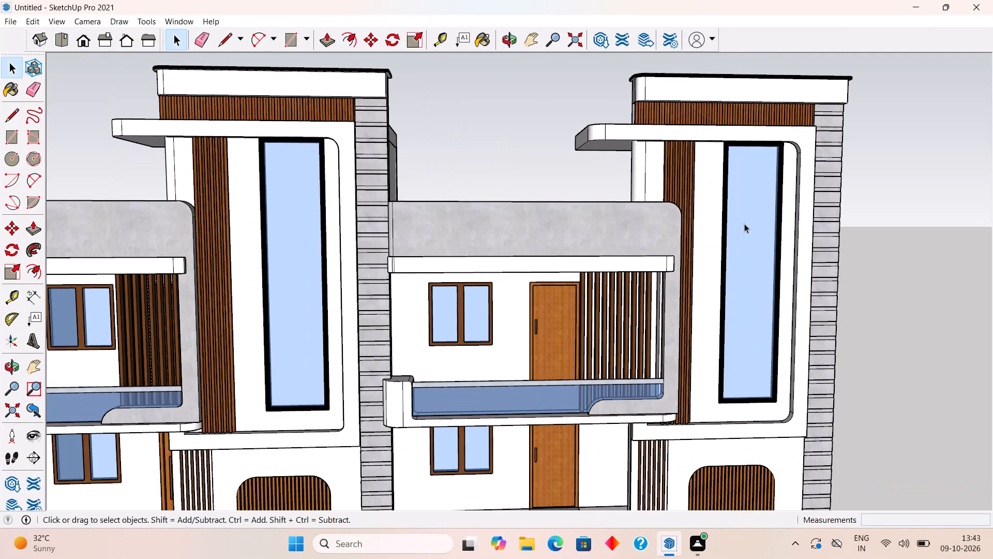
middle_click_drag(745, 224, 767, 158)
scroll(767, 158, "down", 4)
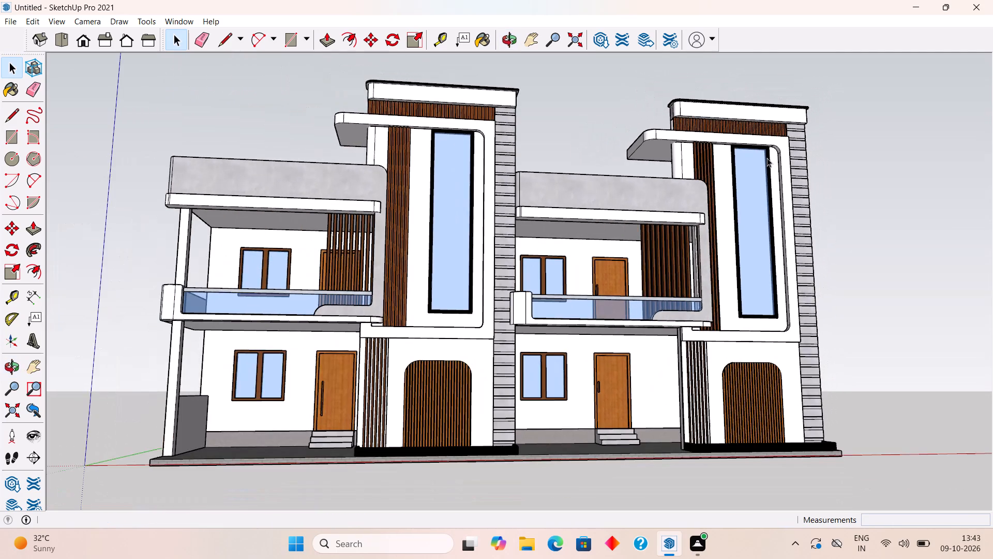
middle_click_drag(741, 195, 617, 255)
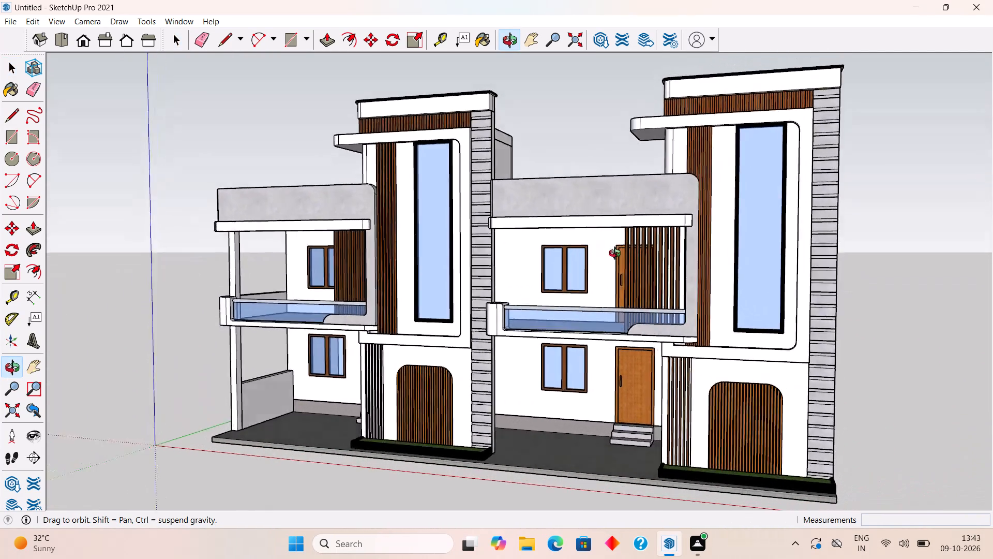
middle_click_drag(617, 255, 763, 281)
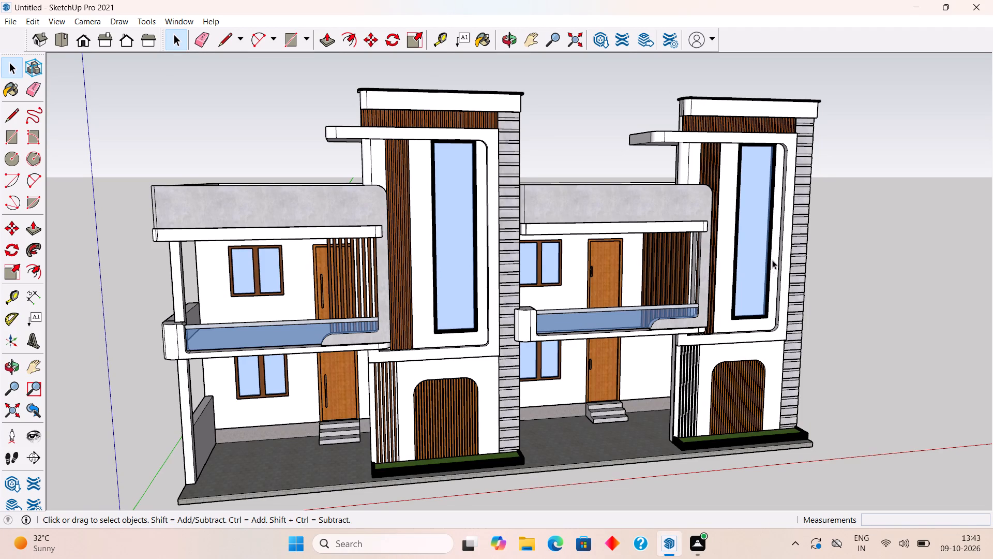
Examine the facade from both front corners and inspect the second house's balcony railing and slatted screen close up.
scroll(772, 260, "down", 6)
middle_click_drag(740, 271, 566, 282)
scroll(566, 282, "up", 4)
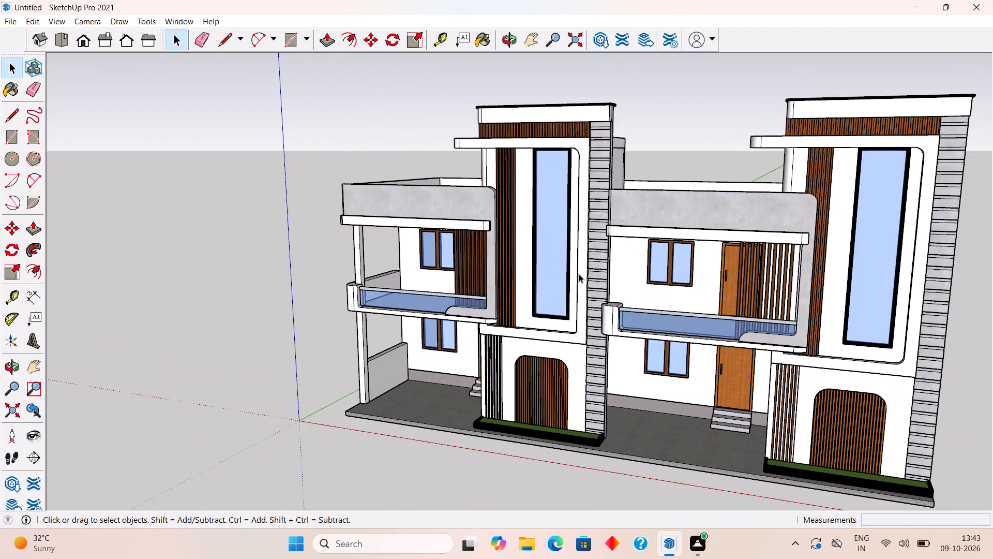
scroll(580, 274, "up", 4)
middle_click_drag(610, 249, 949, 308)
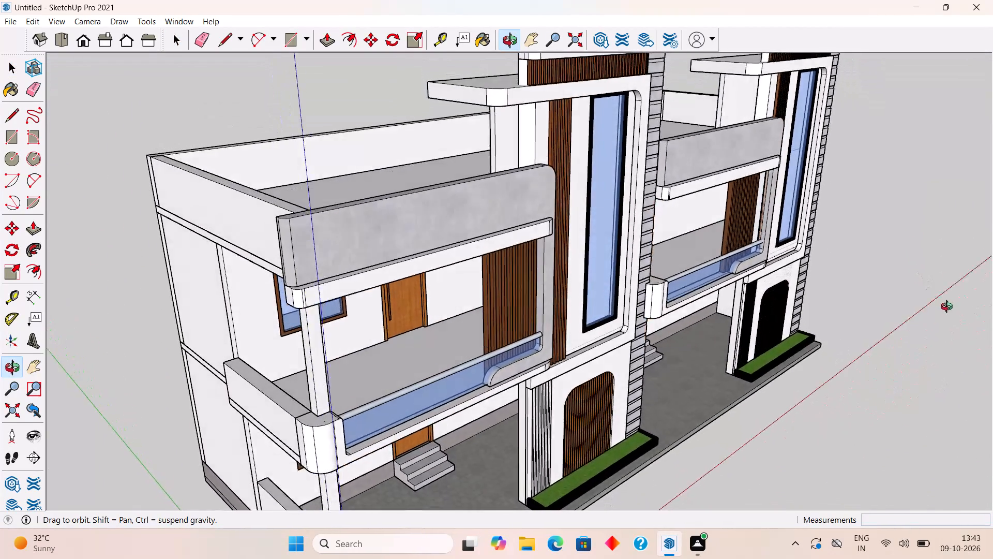
middle_click_drag(949, 308, 944, 287)
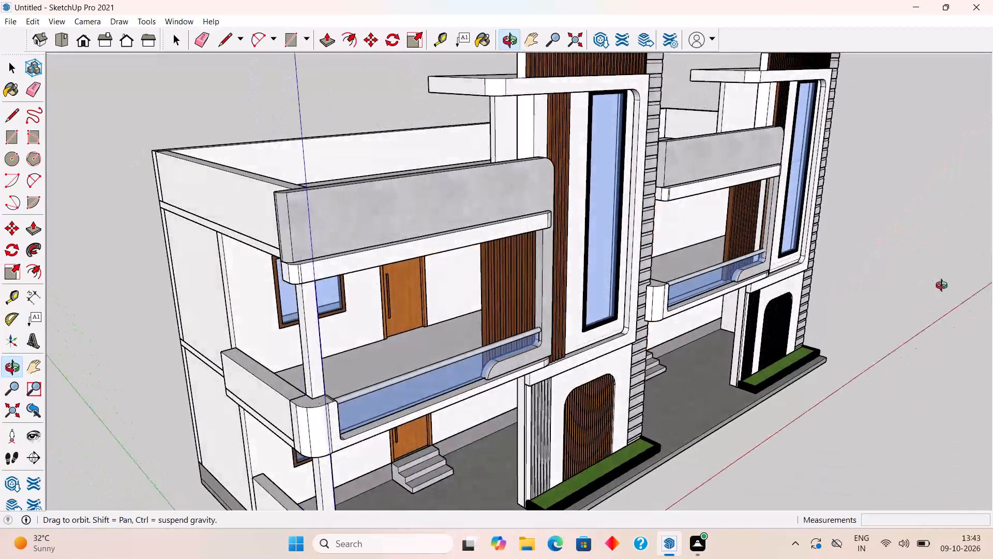
middle_click_drag(944, 287, 975, 288)
scroll(719, 237, "up", 5)
middle_click_drag(756, 228, 706, 288)
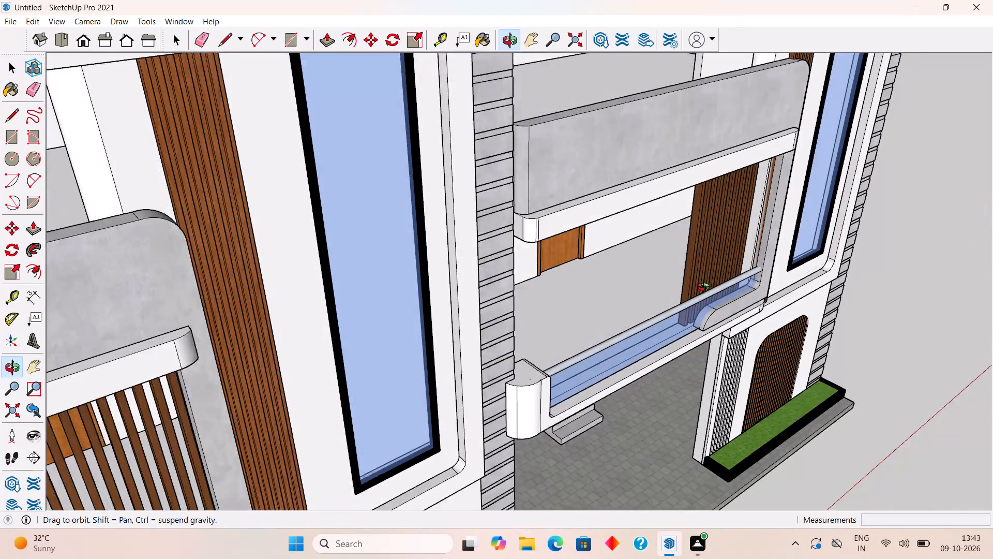
middle_click_drag(706, 288, 716, 290)
scroll(777, 233, "up", 10)
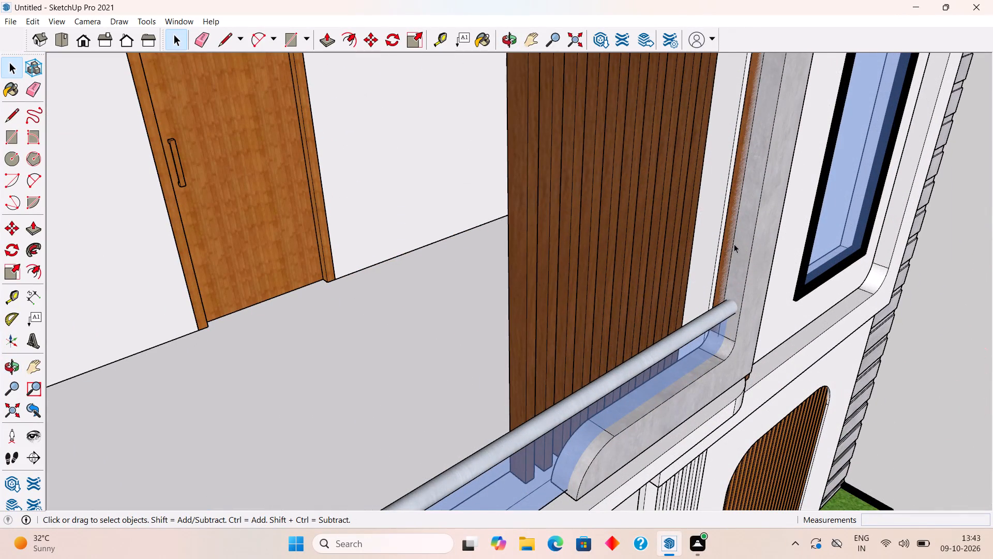
Push/pull the face of the narrow wooden strip beside the second house's balcony screen by 0.1" and exit its group.
middle_click_drag(745, 270, 760, 287)
scroll(727, 286, "up", 5)
left_click(740, 277)
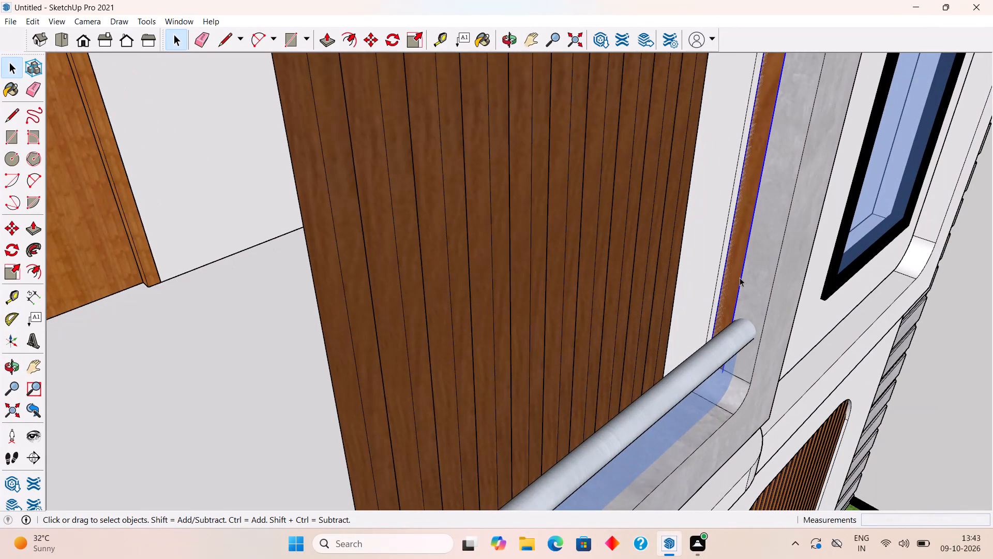
triple_click(739, 274)
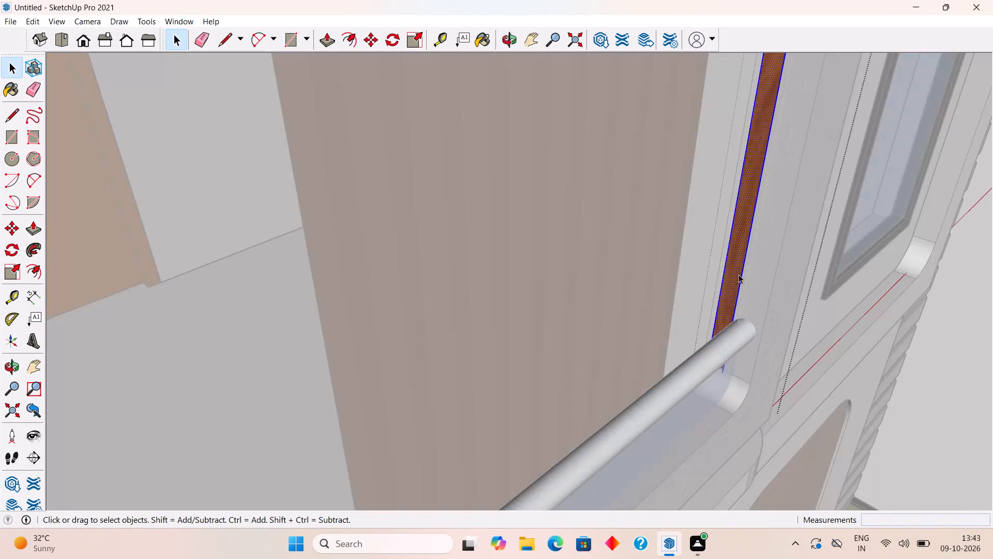
left_click(739, 273)
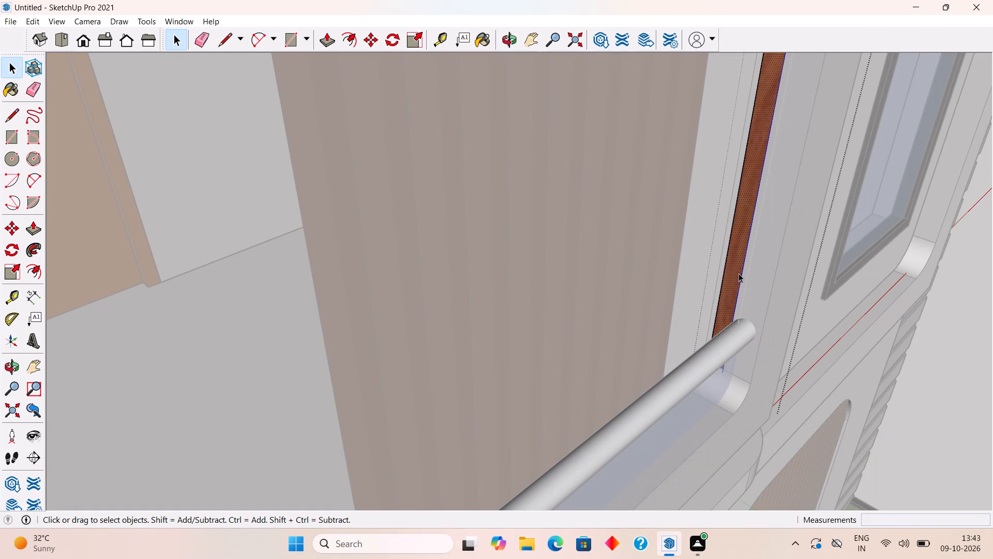
key("p")
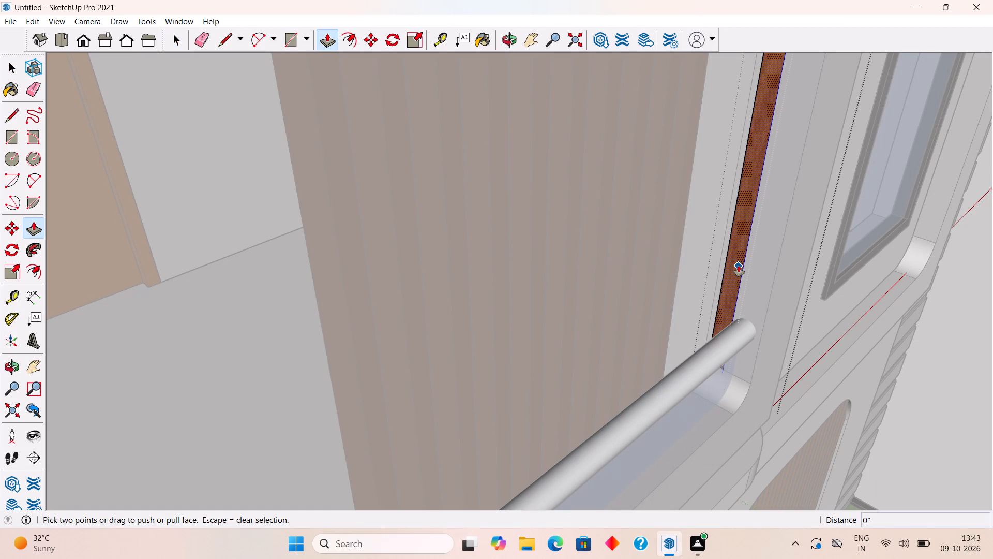
left_click(739, 266)
type(".1\"")
key("Return")
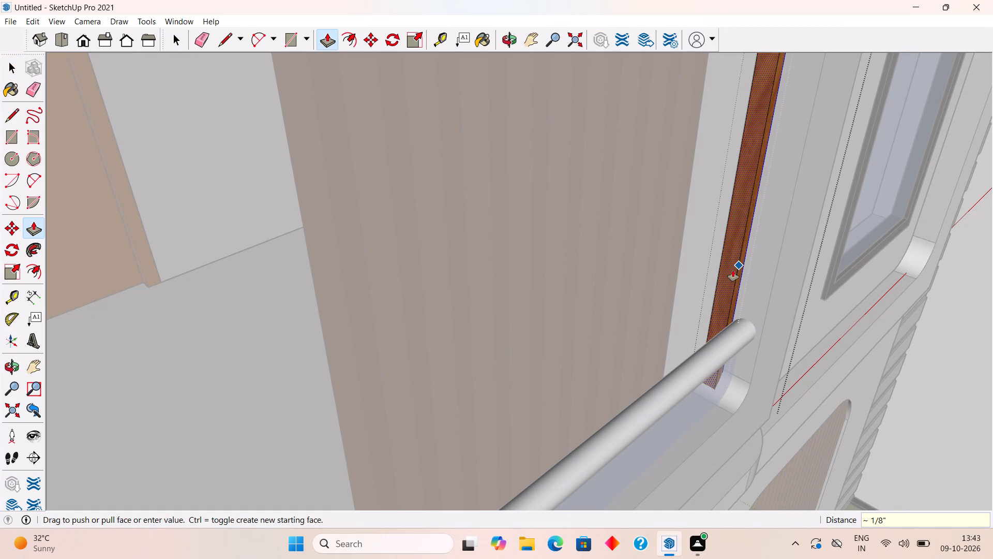
scroll(753, 297, "down", 6)
middle_click_drag(702, 260, 732, 272)
scroll(727, 288, "down", 6)
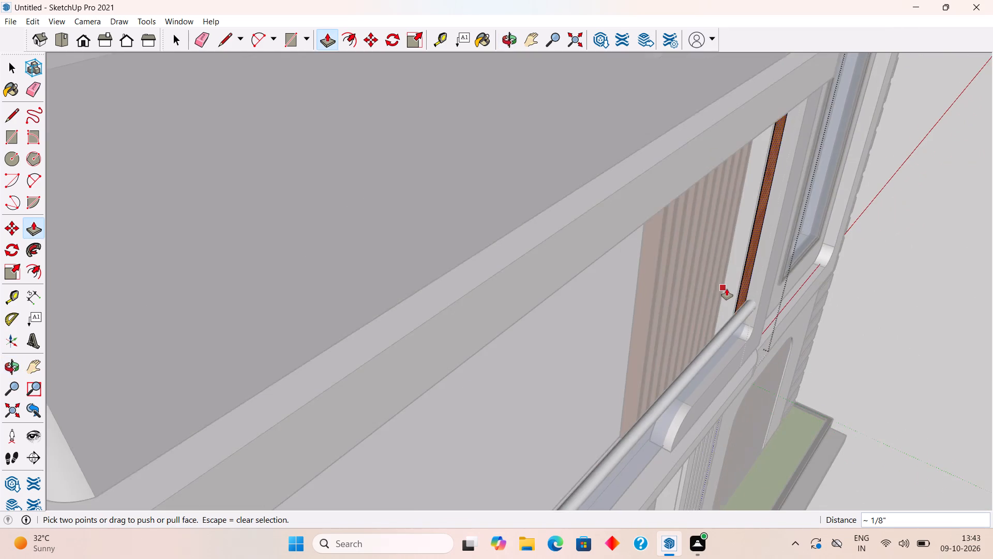
scroll(727, 289, "down", 2)
double_click(877, 259)
key("space")
key("space")
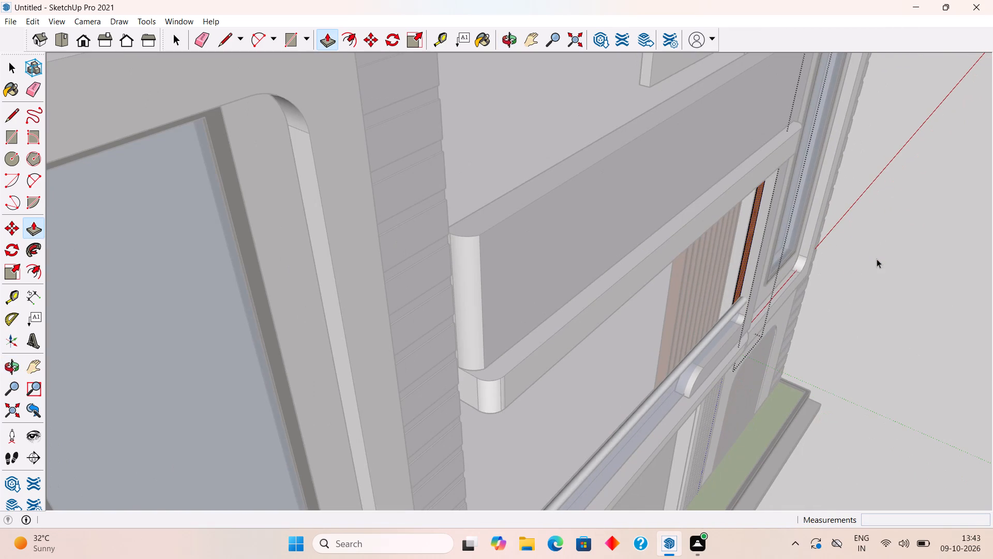
left_click_drag(881, 259, 886, 260)
left_click_drag(886, 260, 891, 258)
left_click(889, 296)
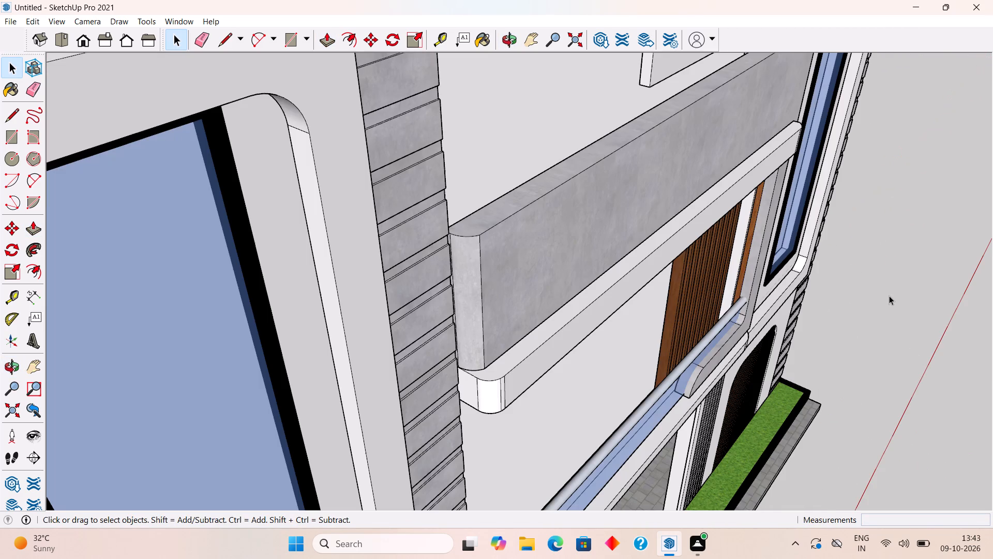
Examine both balconies and slatted screens from the front, then both houses together from a raised front view.
middle_click_drag(841, 284, 480, 156)
scroll(826, 282, "down", 1)
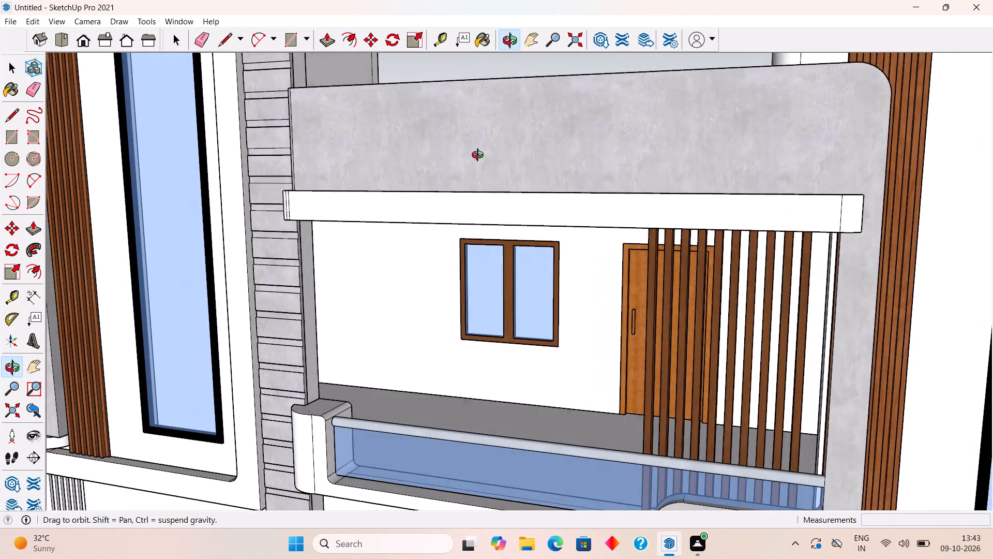
middle_click_drag(480, 156, 635, 157)
scroll(635, 157, "down", 8)
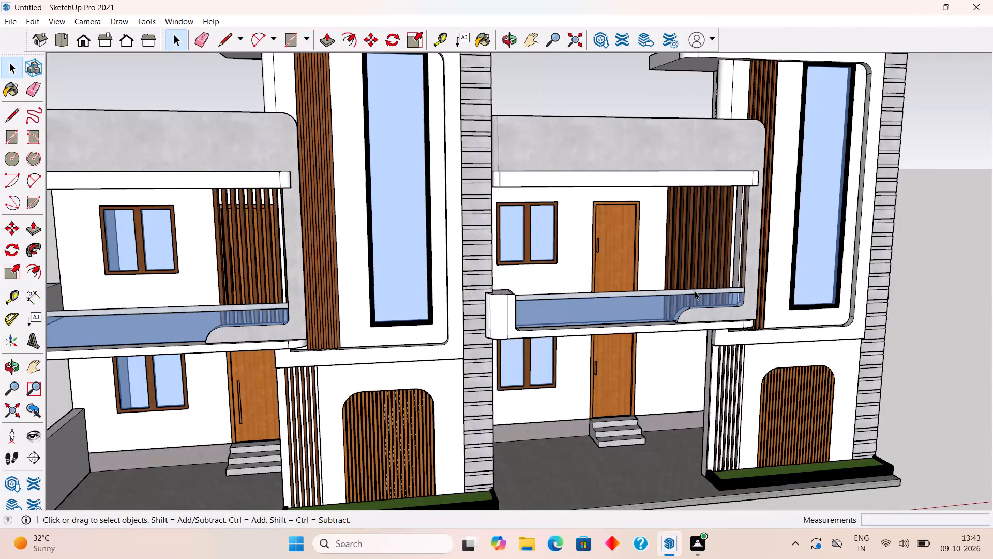
scroll(695, 291, "down", 13)
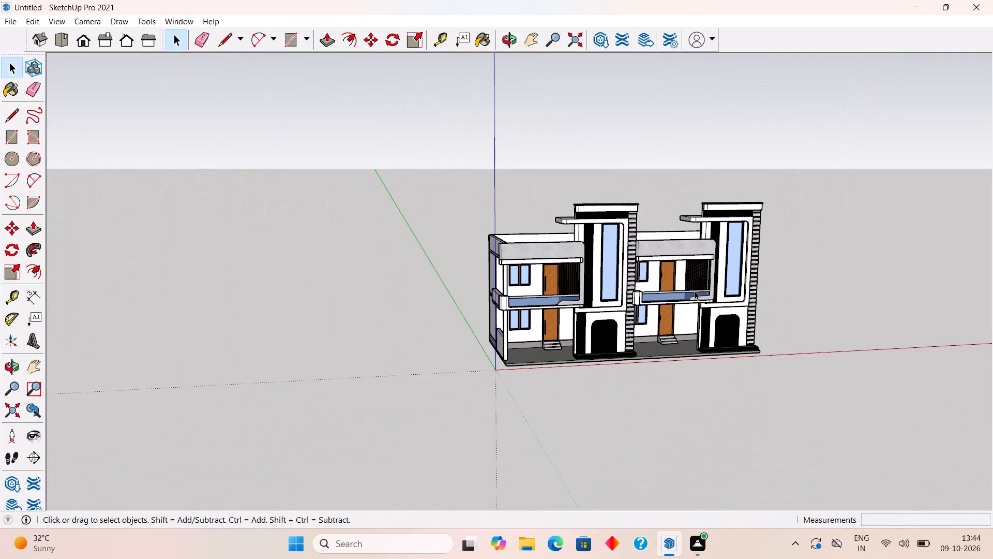
middle_click_drag(695, 291, 703, 361)
scroll(703, 361, "down", 4)
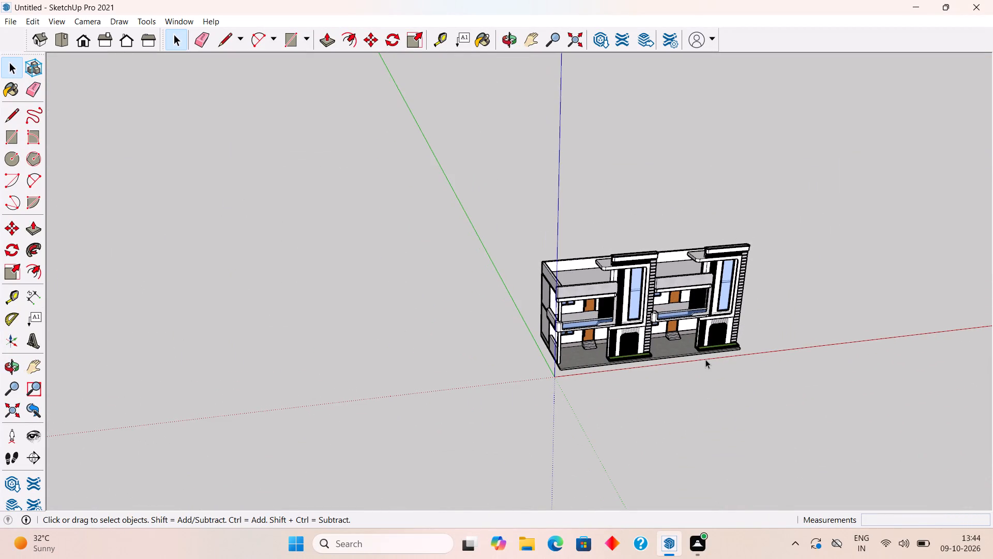
scroll(700, 351, "down", 4)
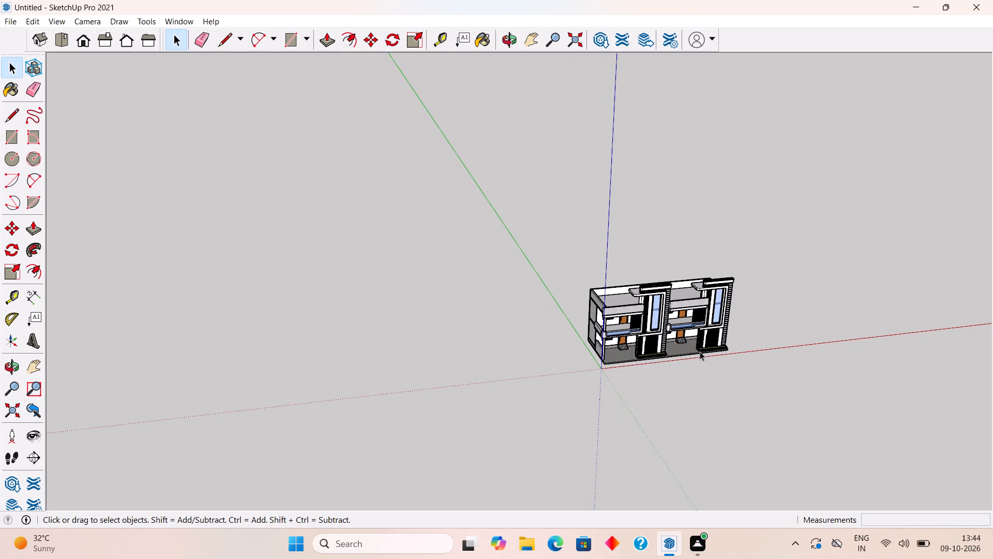
scroll(700, 351, "down", 4)
Inspect the ground-floor porches, entrance steps, arched slatted panels and grass planter boxes close up from the front.
scroll(700, 351, "up", 6)
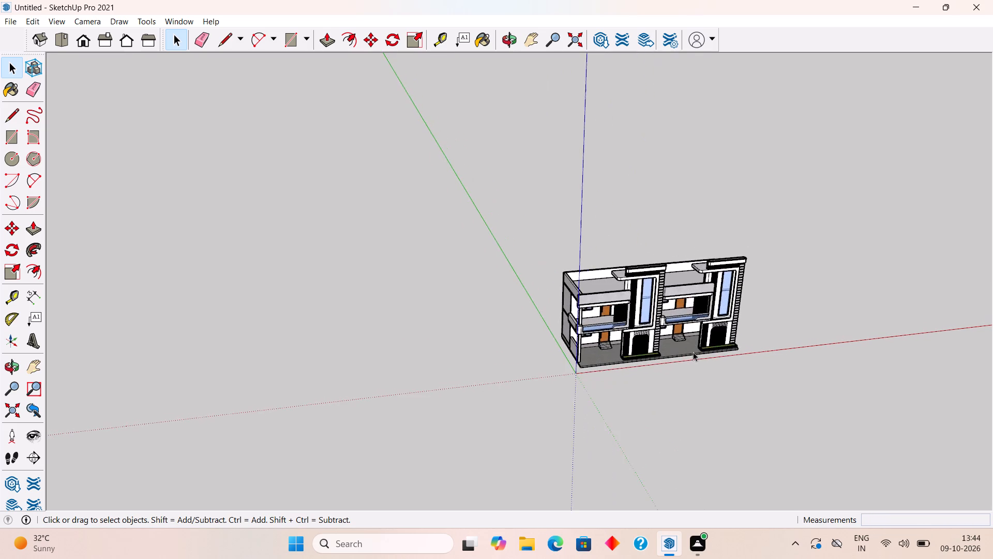
scroll(691, 351, "up", 10)
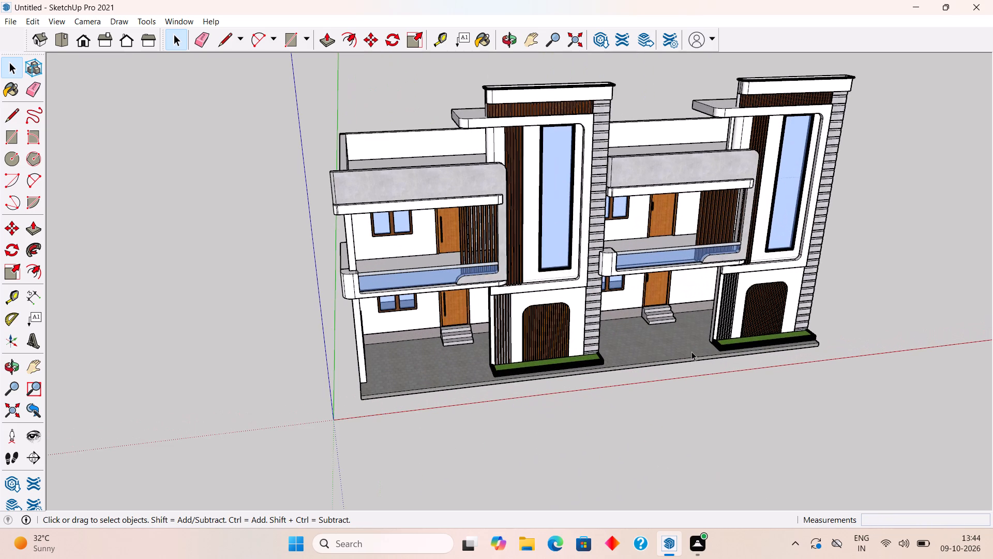
scroll(691, 351, "up", 5)
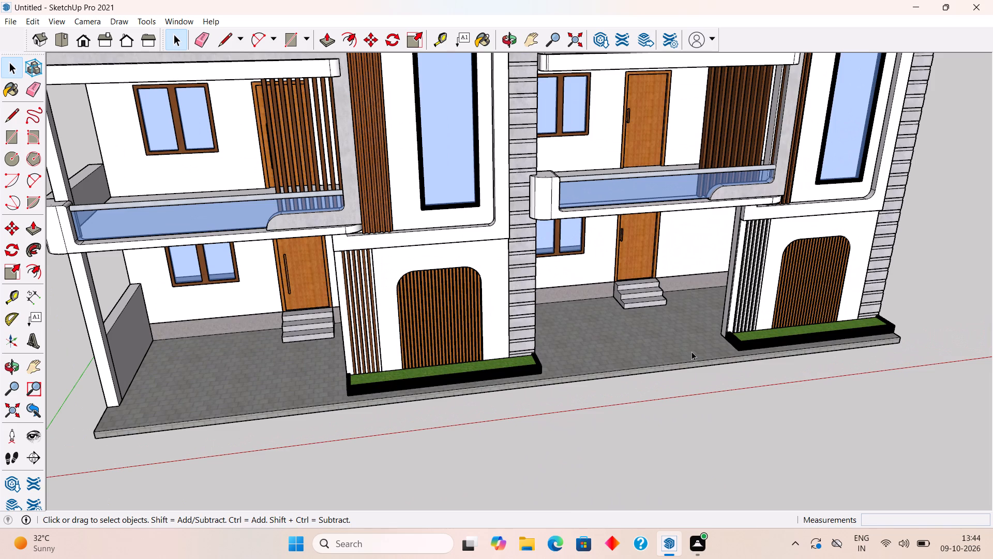
scroll(691, 351, "up", 4)
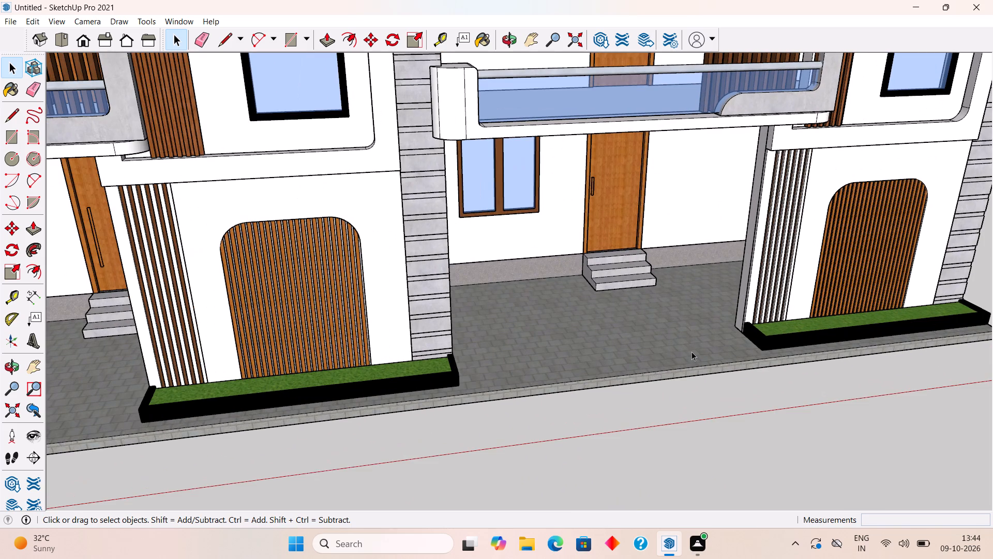
scroll(691, 351, "up", 2)
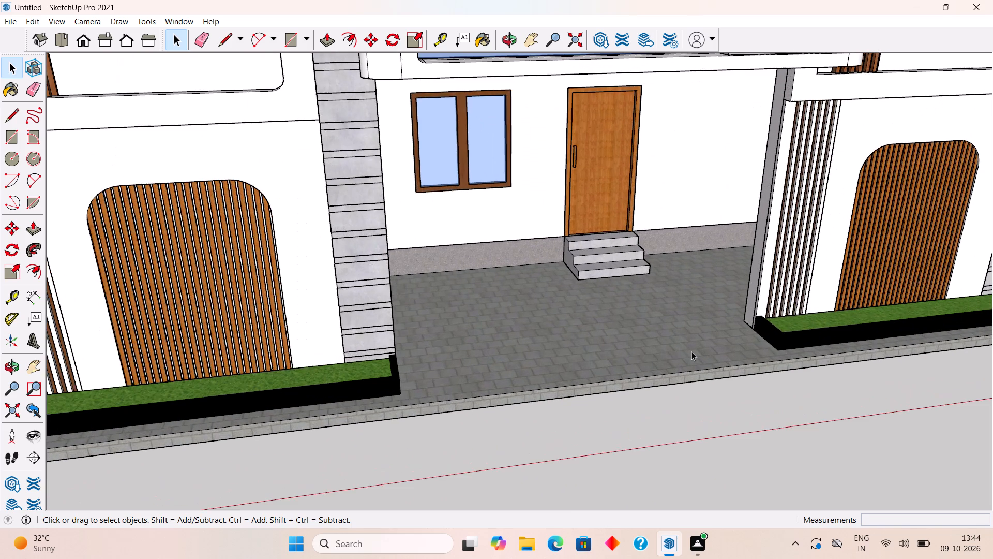
scroll(691, 351, "down", 3)
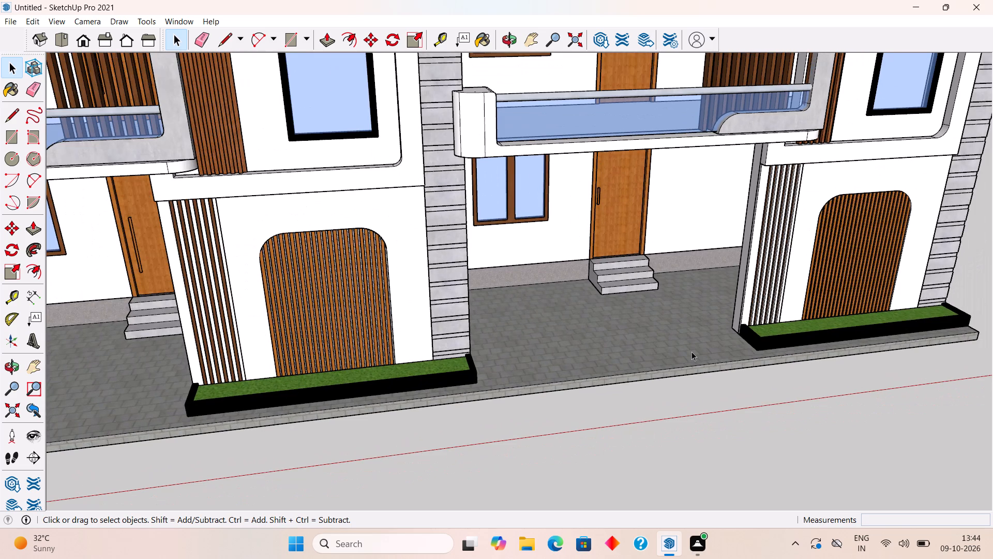
scroll(691, 351, "down", 4)
scroll(691, 351, "up", 3)
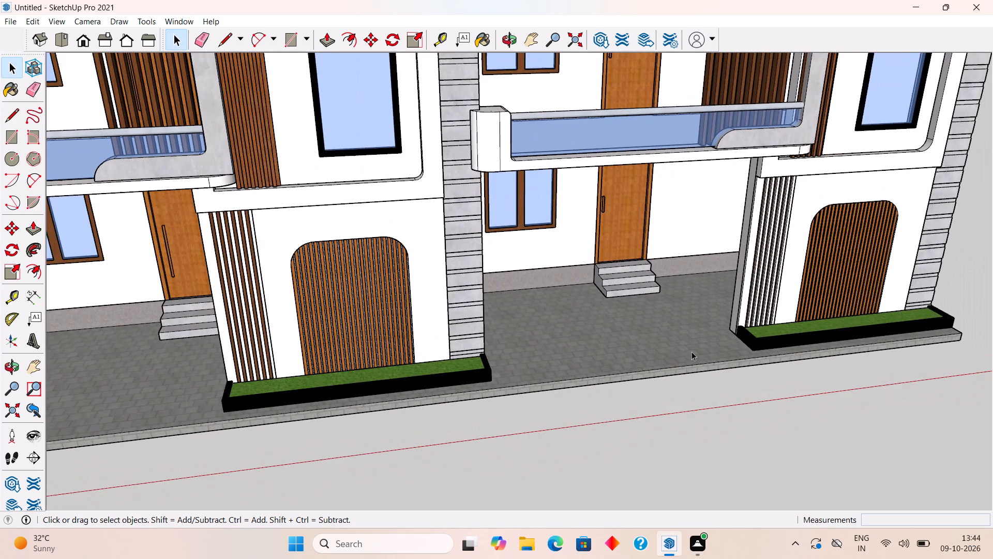
scroll(691, 351, "up", 1)
scroll(691, 351, "down", 4)
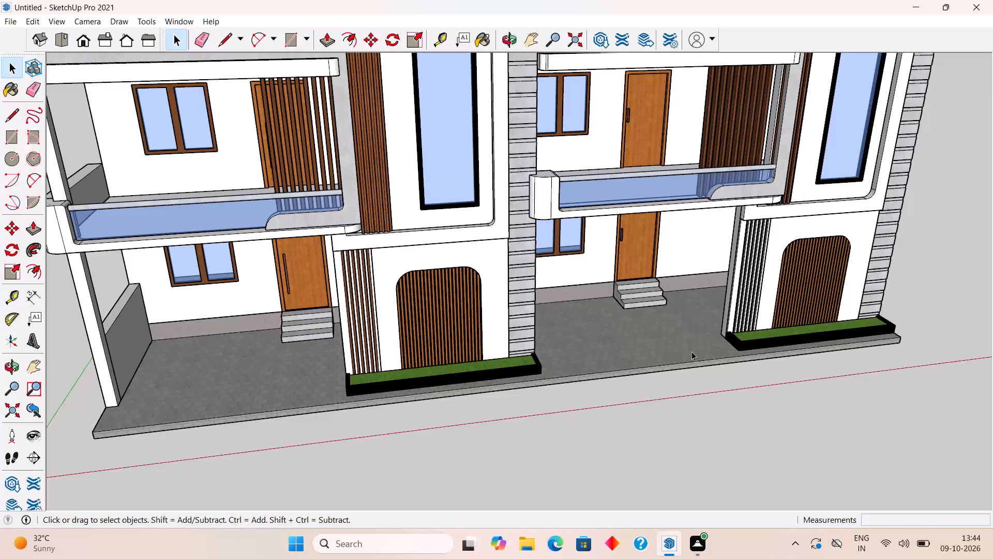
Examine the whole twin-house facade at several distances from the raised front view.
scroll(691, 351, "down", 4)
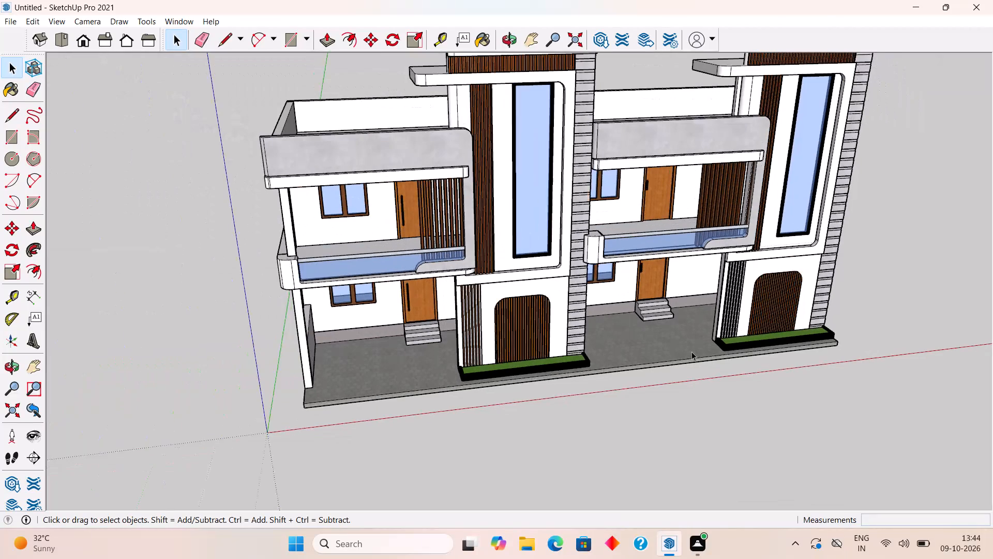
scroll(691, 351, "down", 4)
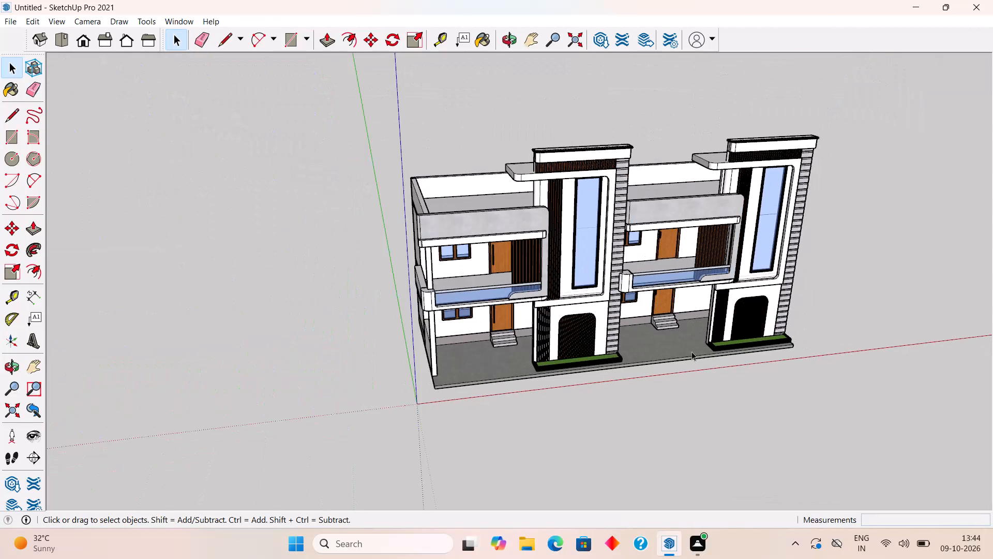
scroll(691, 351, "down", 7)
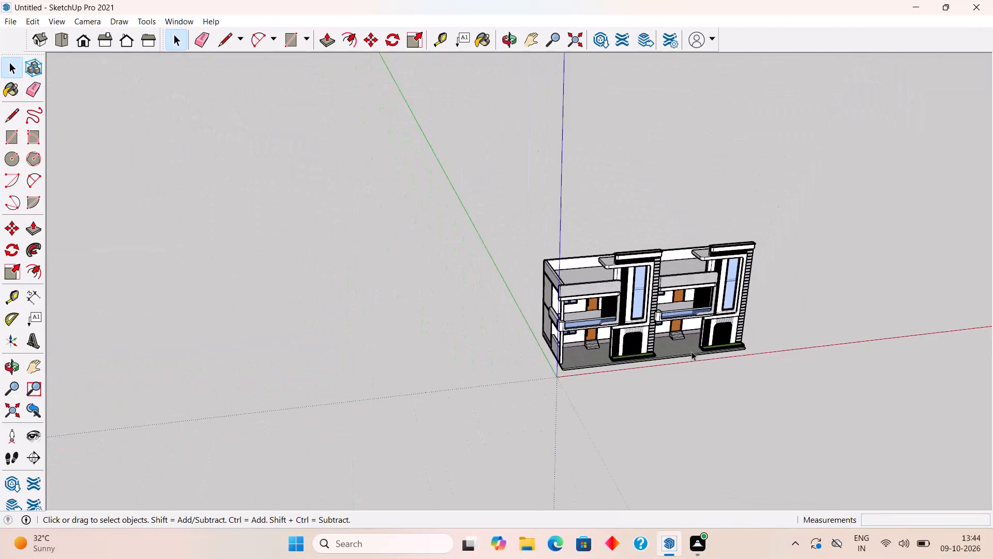
scroll(691, 351, "up", 3)
scroll(691, 351, "down", 3)
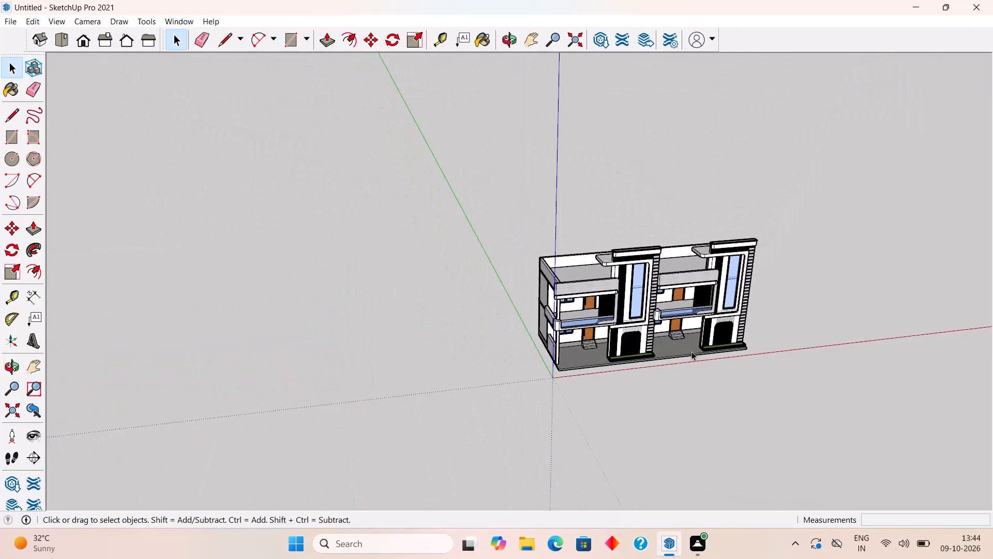
scroll(691, 351, "down", 4)
scroll(691, 351, "up", 2)
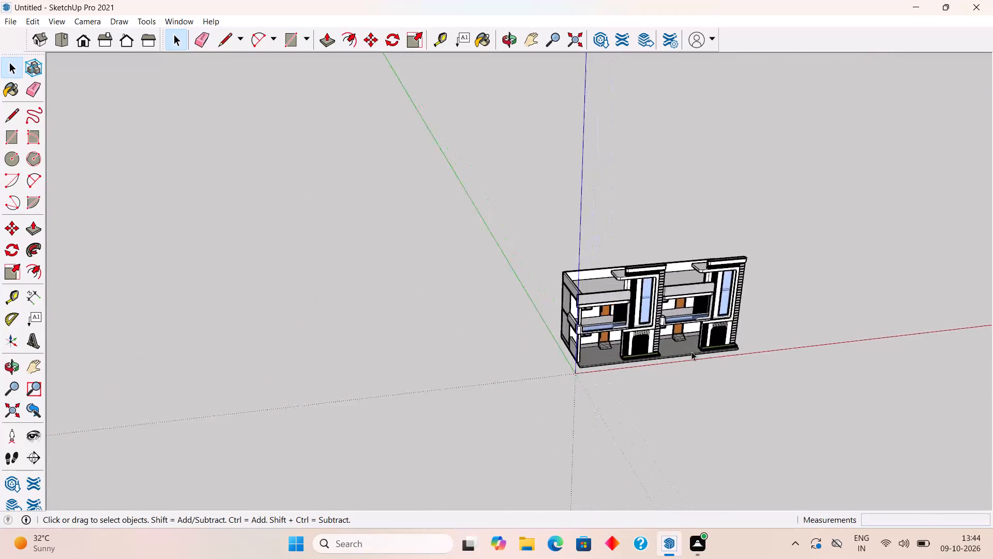
scroll(691, 351, "down", 3)
scroll(691, 351, "up", 13)
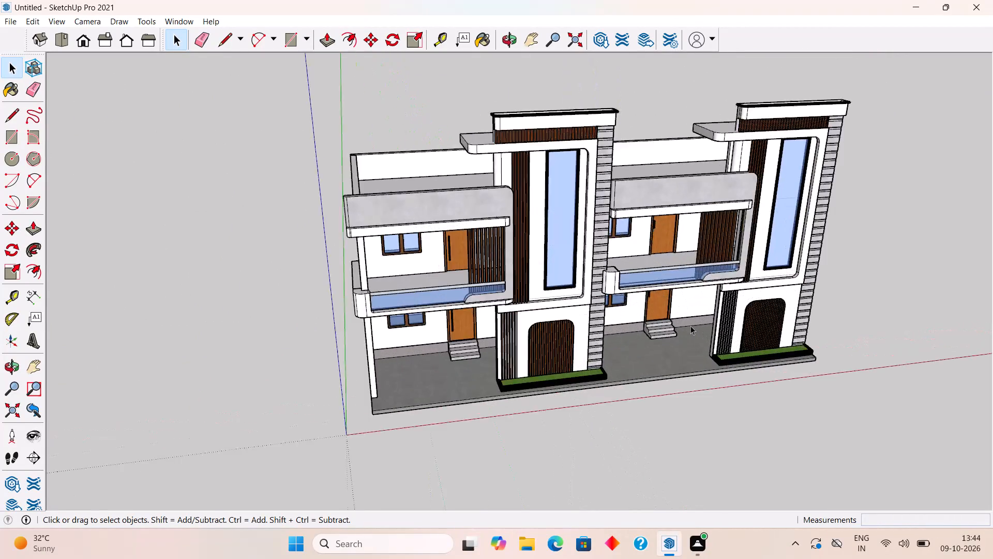
scroll(695, 319, "up", 3)
Examine the houses from both front corners and the open porch side, including the planters and towers closer up.
middle_click_drag(713, 315, 558, 327)
scroll(558, 327, "down", 8)
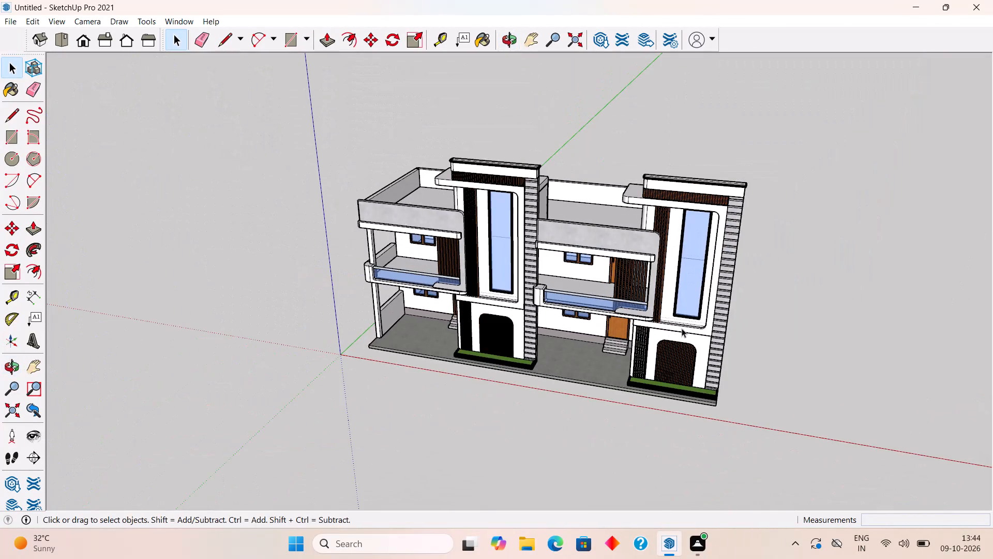
middle_click_drag(682, 328, 782, 300)
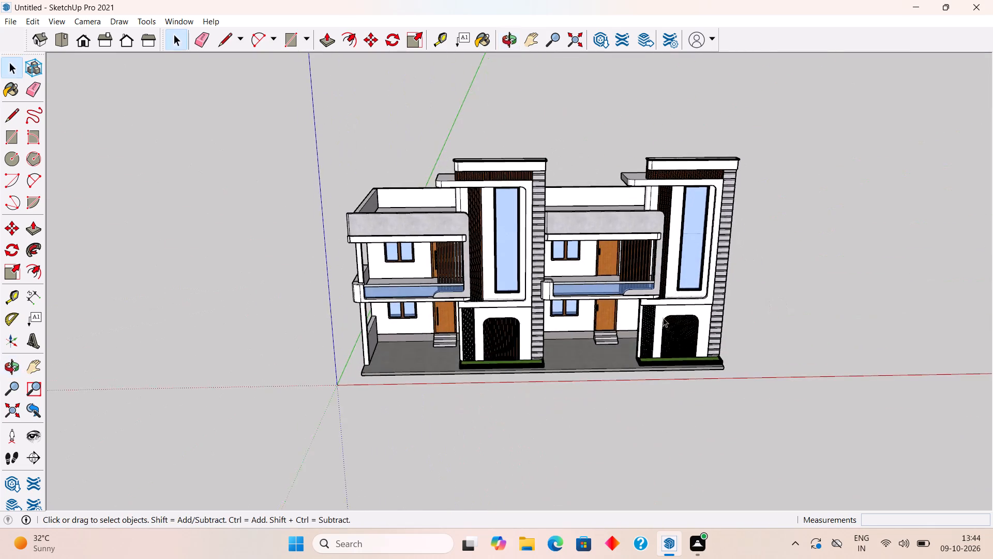
middle_click_drag(467, 334, 824, 346)
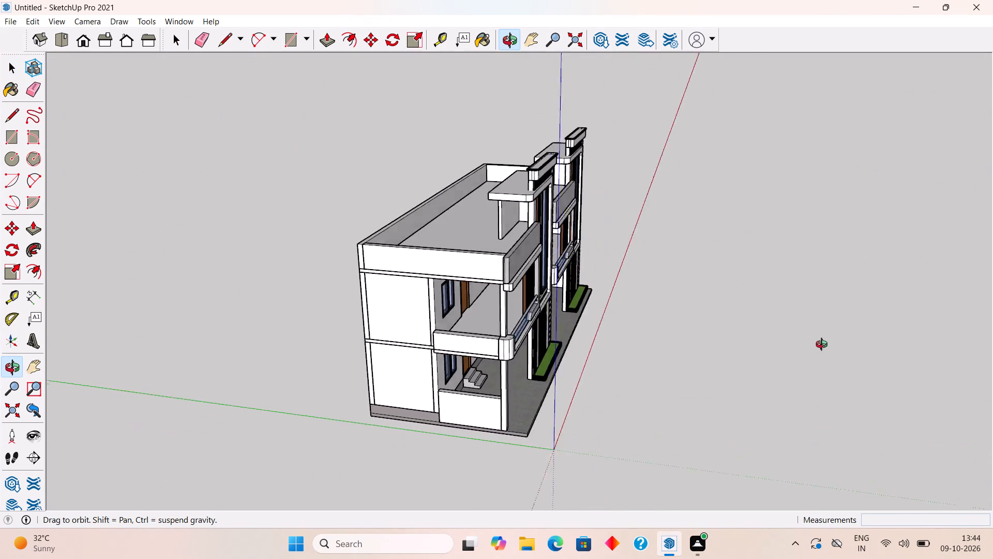
middle_click_drag(824, 346, 805, 342)
scroll(805, 338, "up", 2)
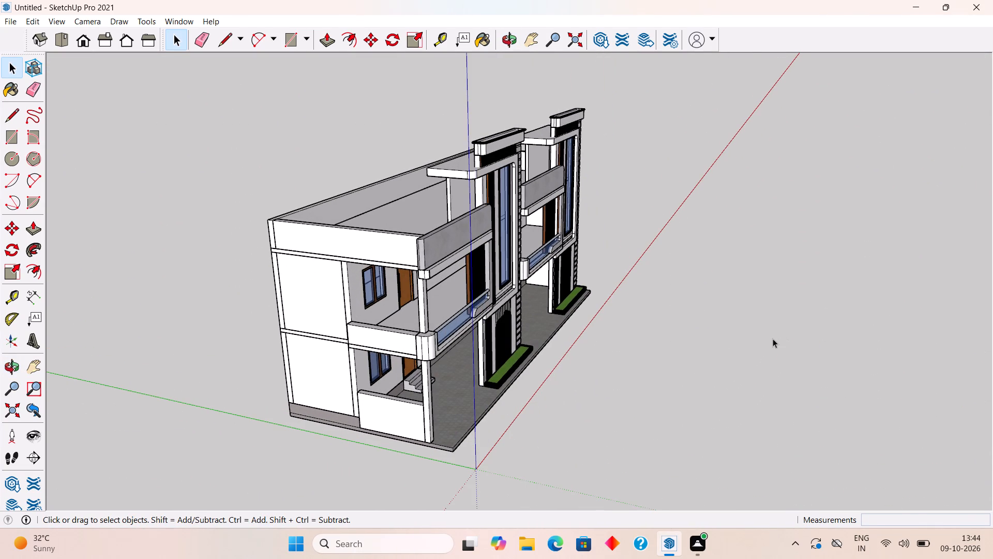
scroll(768, 341, "up", 3)
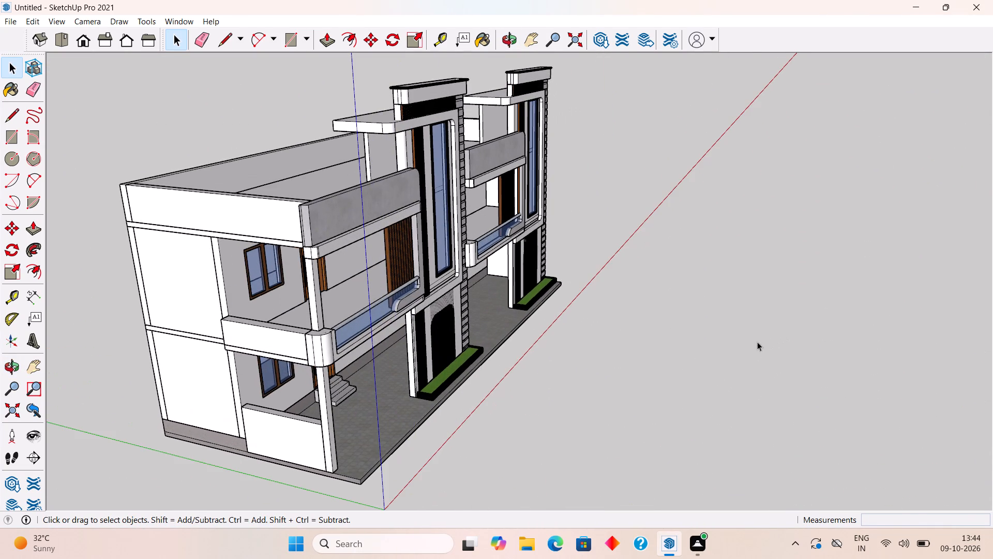
scroll(755, 343, "up", 4)
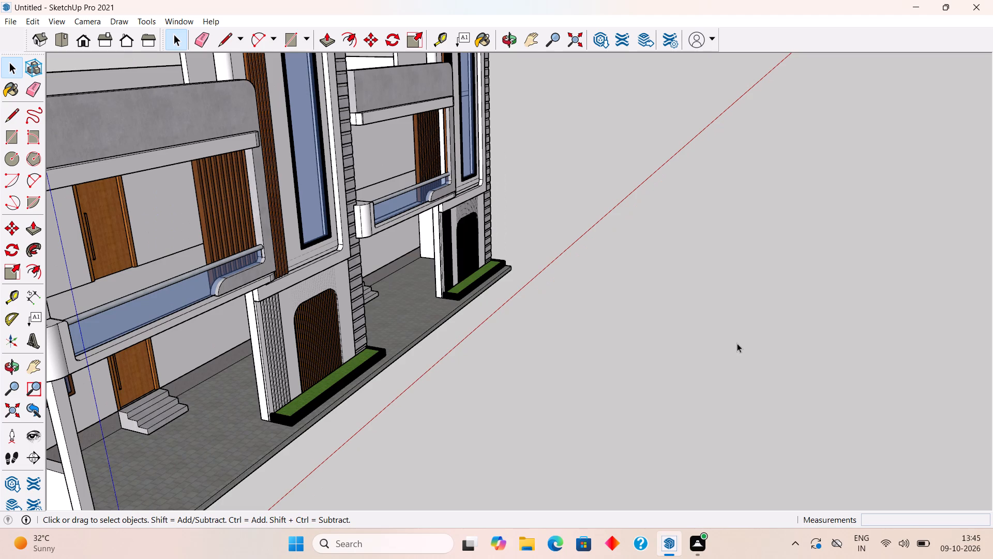
middle_click_drag(736, 343, 631, 351)
scroll(631, 351, "down", 2)
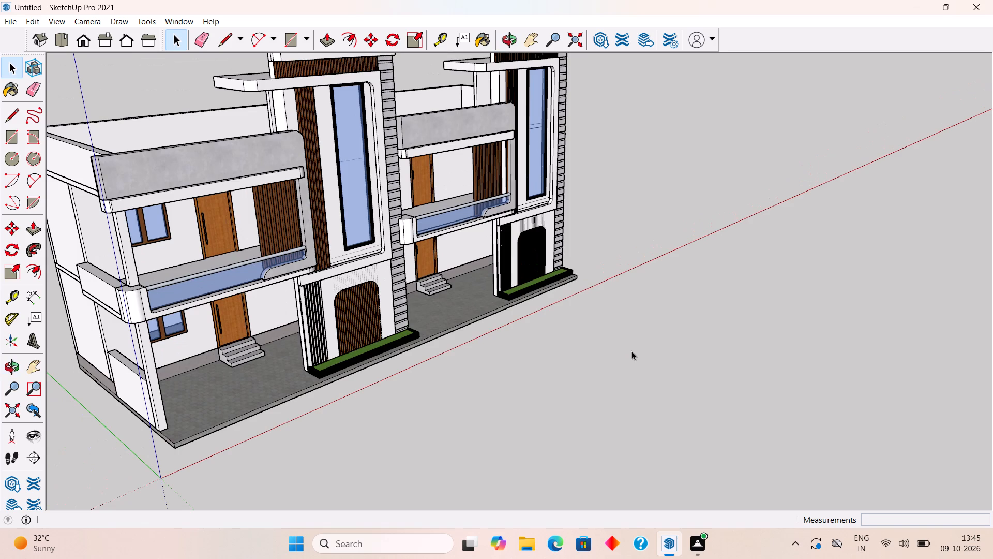
scroll(631, 351, "up", 3)
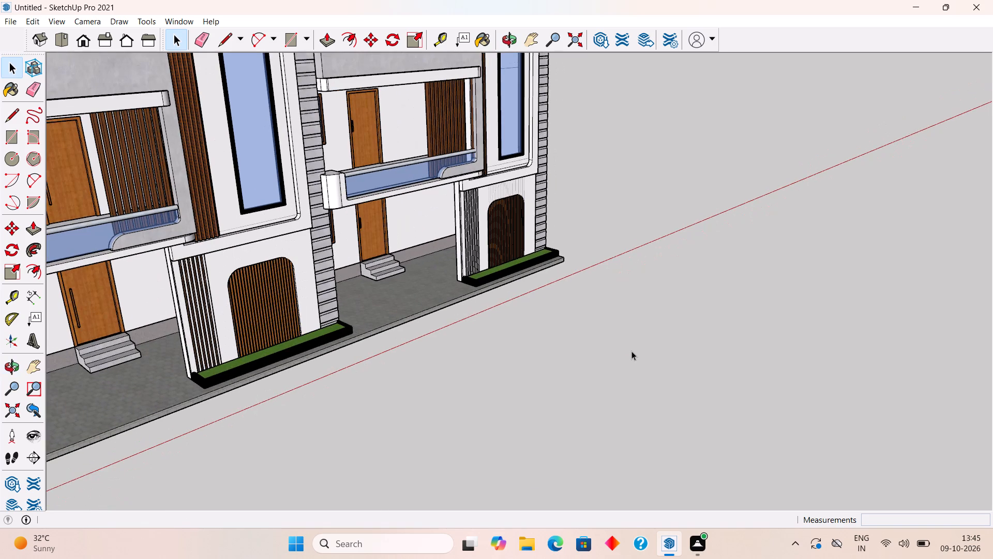
Examine the ground-floor entrances, arched slatted panels and planters of both houses from the raised front corner at several distances.
scroll(631, 351, "up", 3)
scroll(631, 351, "down", 3)
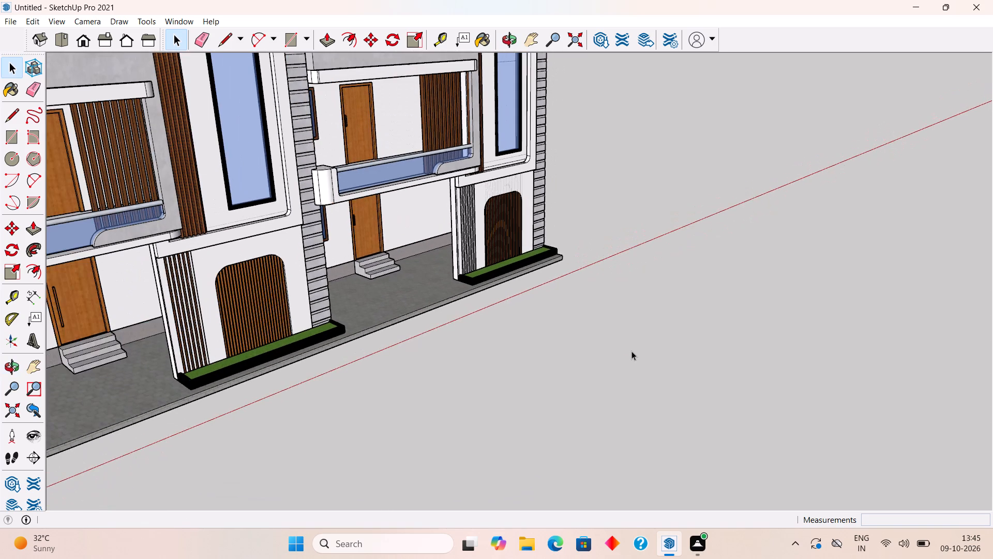
scroll(631, 351, "down", 2)
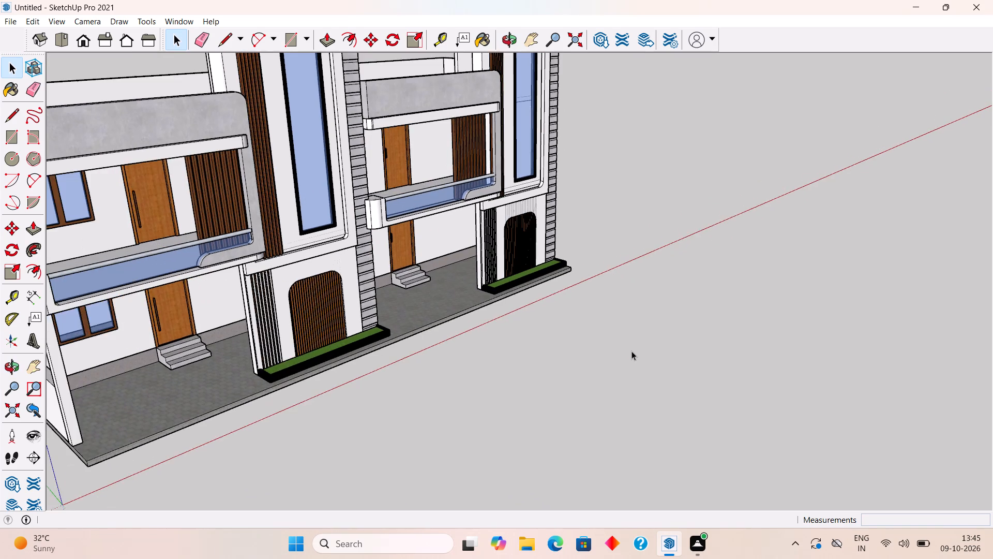
scroll(631, 351, "down", 1)
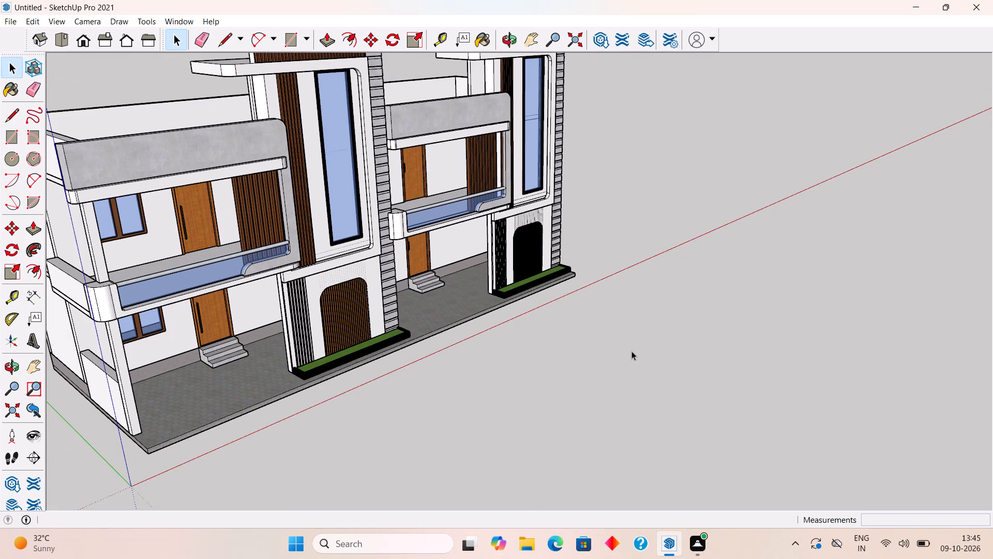
scroll(631, 351, "up", 8)
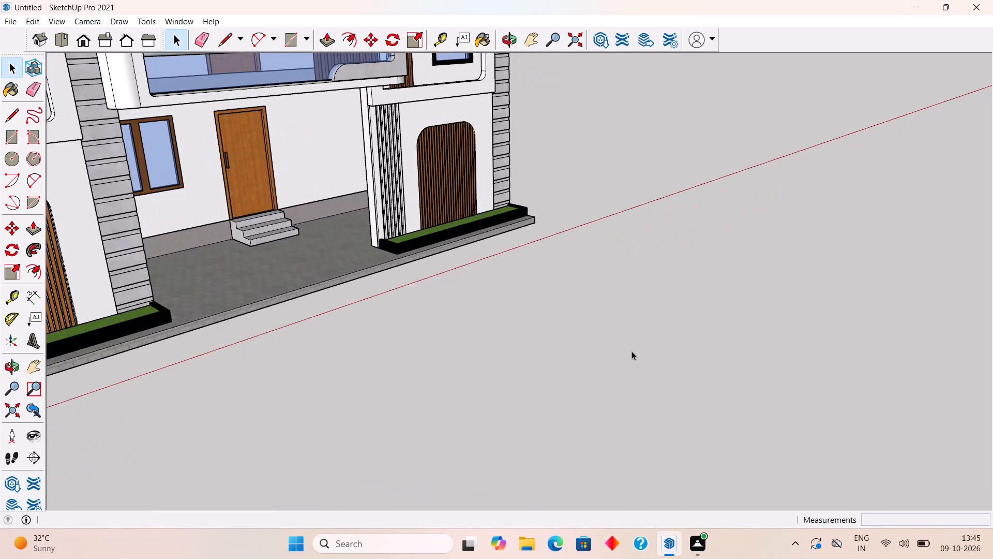
scroll(631, 351, "up", 3)
scroll(631, 351, "down", 10)
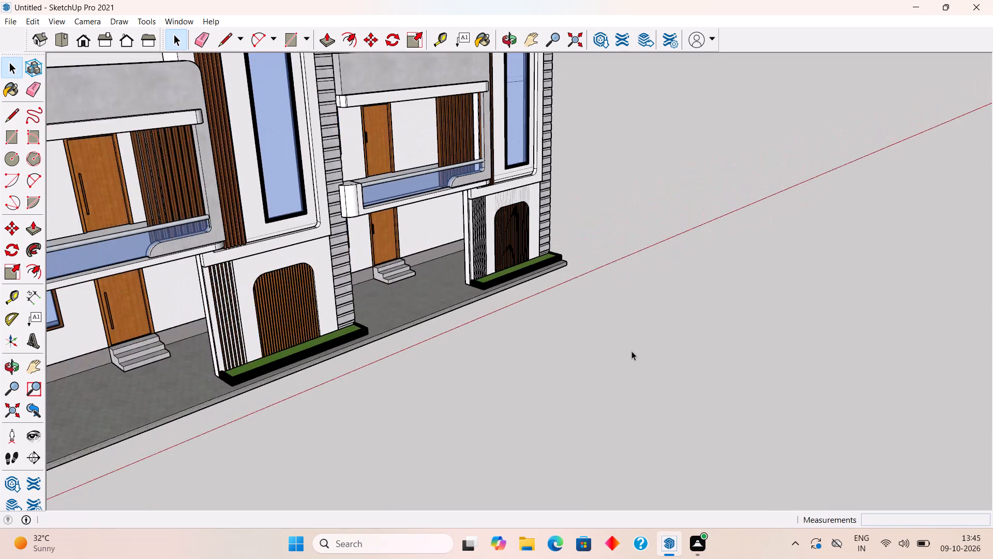
scroll(631, 351, "down", 3)
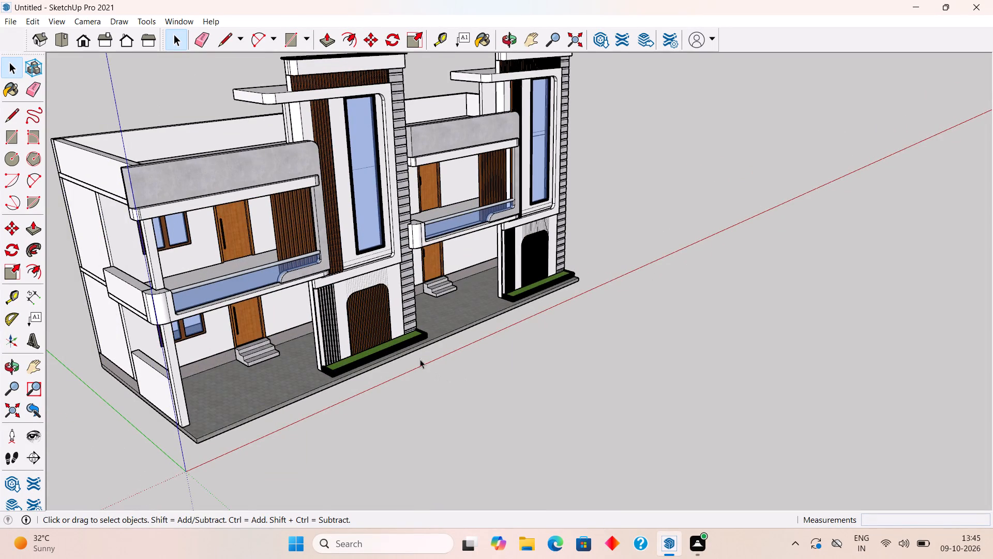
scroll(420, 349, "down", 2)
scroll(344, 356, "up", 4)
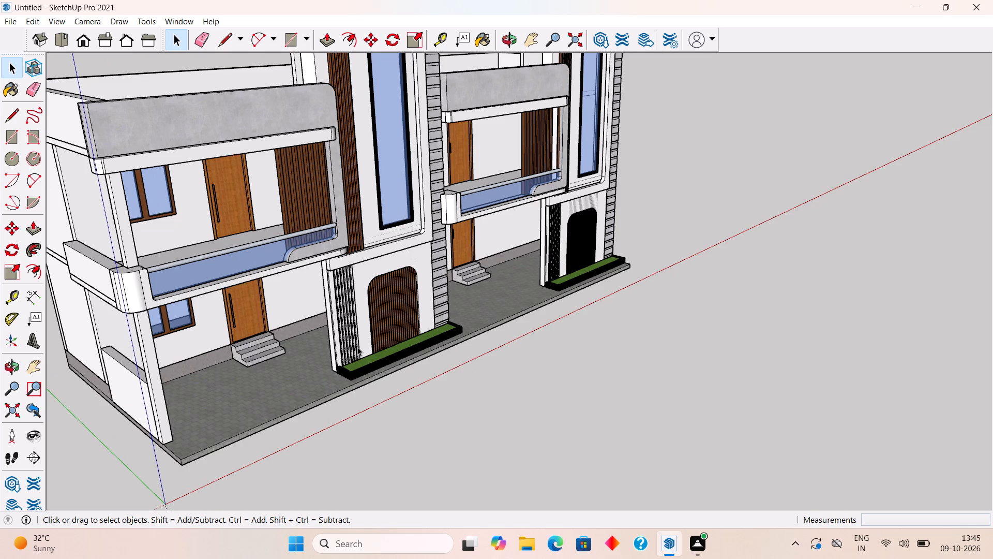
scroll(357, 347, "down", 4)
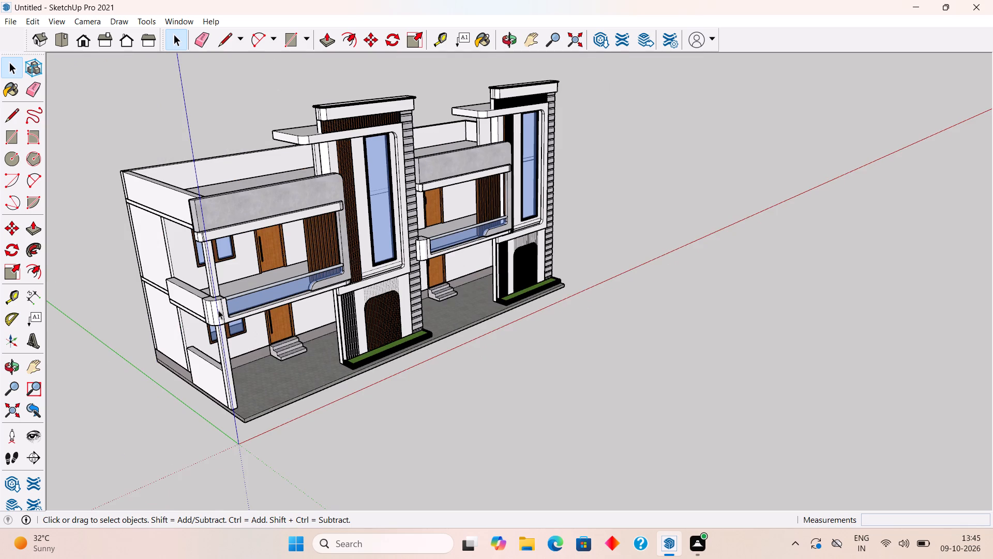
Inspect the rounded balcony corner, glass railing, slatted screen and paved porch of the end house close up.
scroll(218, 310, "up", 9)
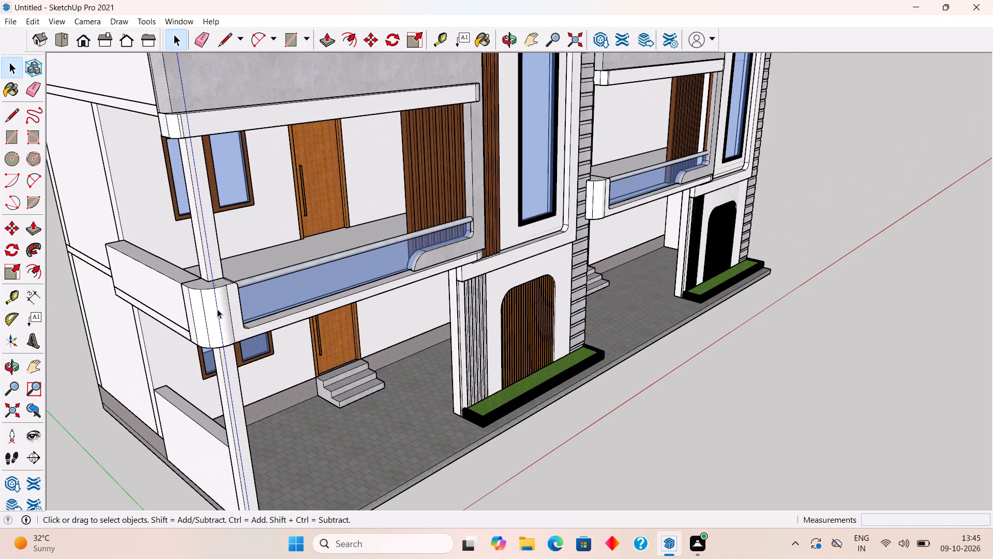
scroll(217, 309, "up", 3)
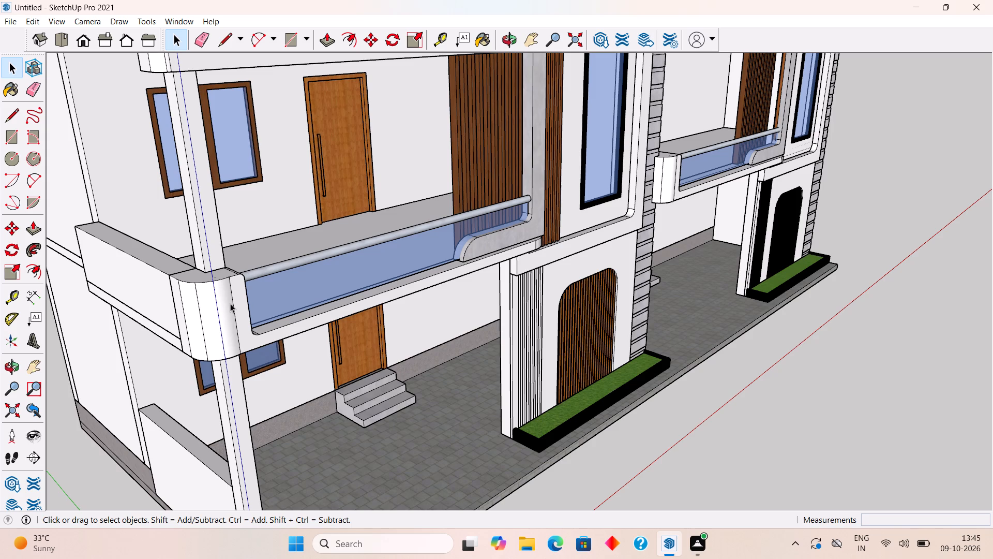
scroll(230, 303, "up", 4)
scroll(230, 303, "down", 3)
middle_click_drag(230, 315, 217, 331)
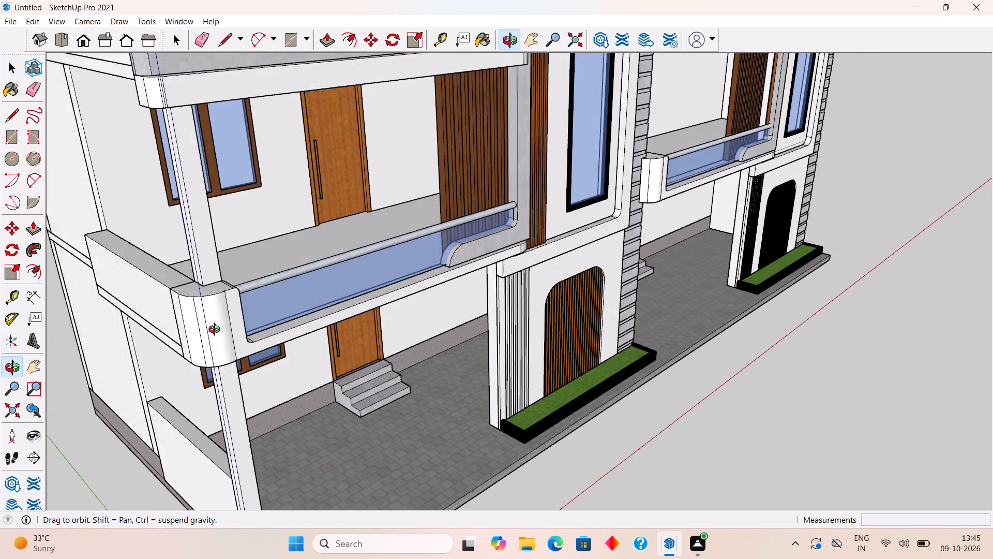
middle_click_drag(217, 331, 159, 331)
scroll(159, 331, "down", 5)
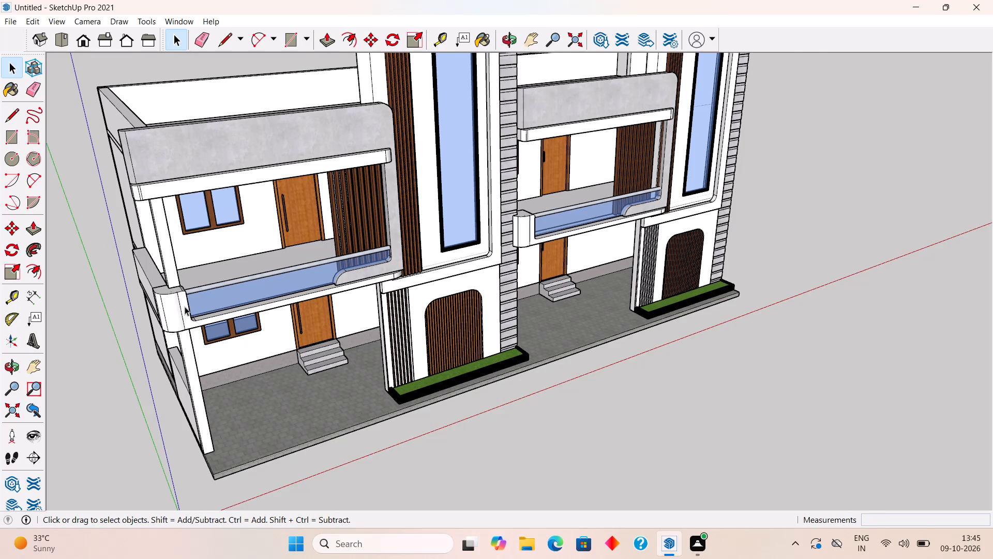
scroll(185, 306, "up", 7)
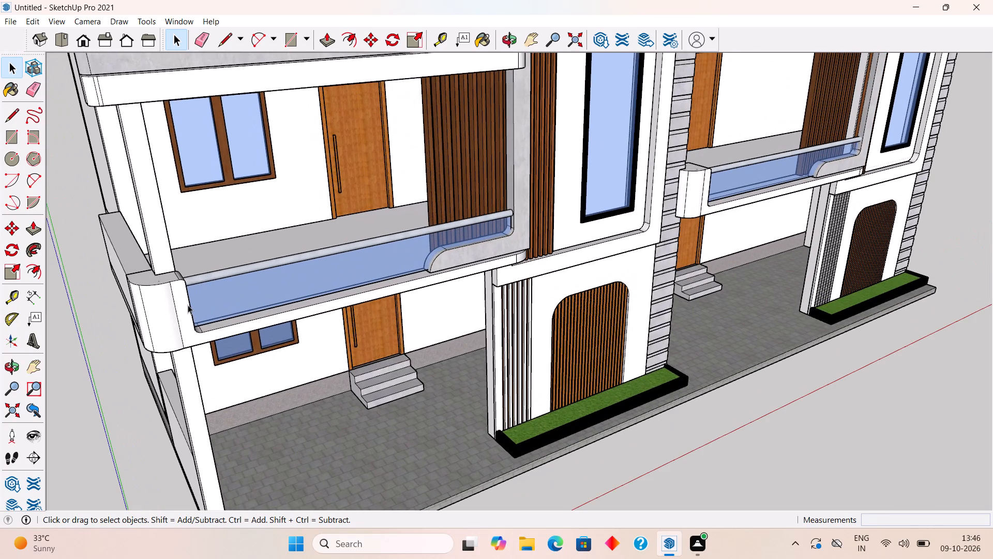
scroll(188, 305, "up", 2)
scroll(190, 303, "down", 3)
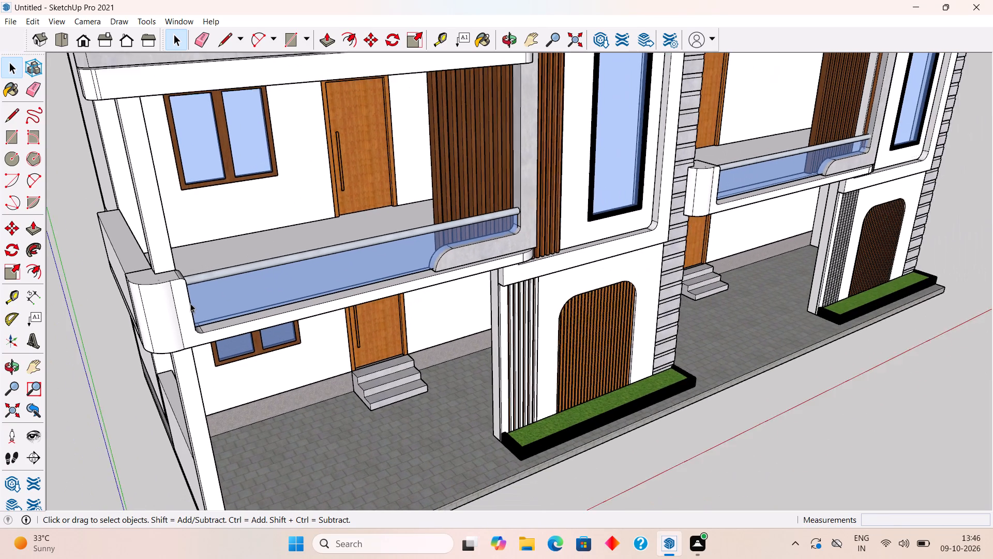
scroll(190, 303, "down", 5)
scroll(190, 303, "up", 3)
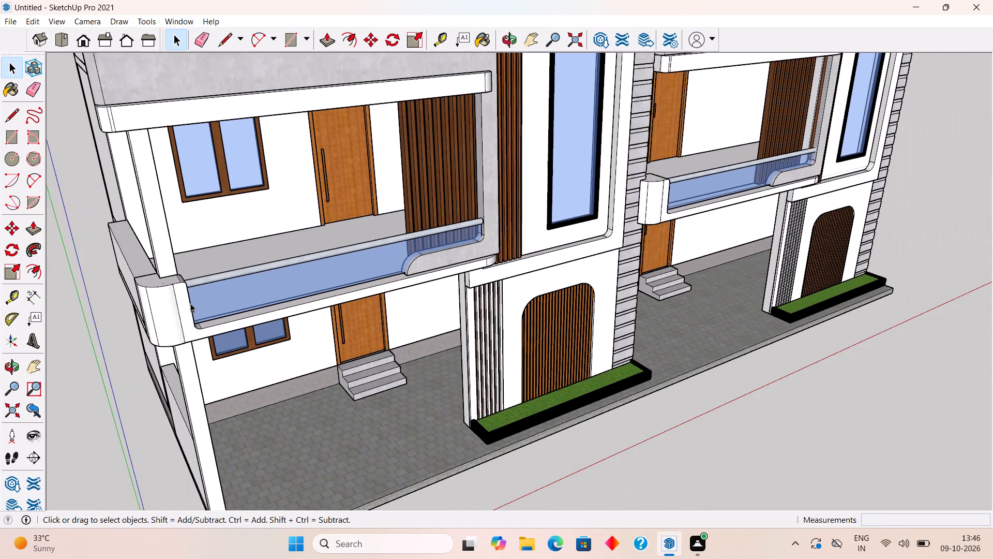
scroll(190, 303, "down", 3)
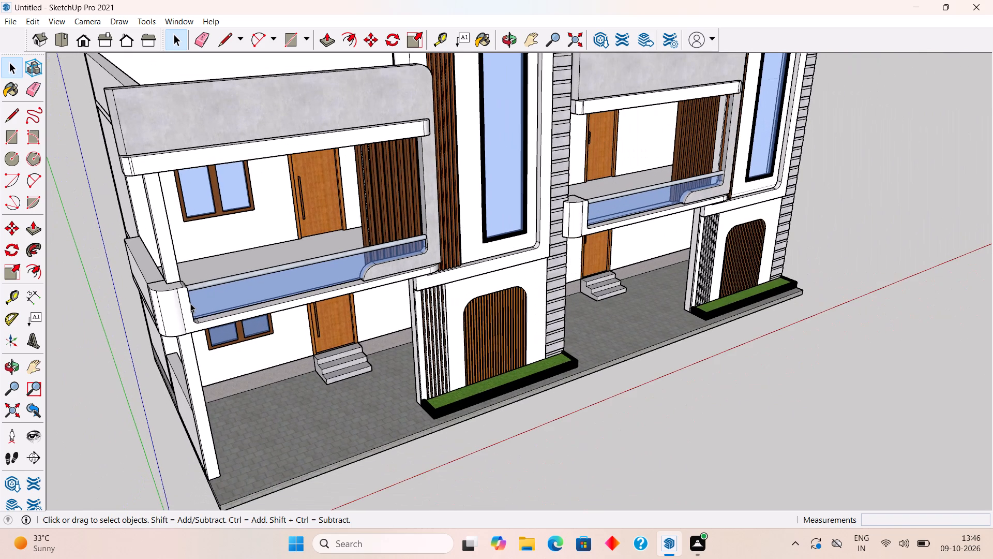
scroll(190, 303, "up", 2)
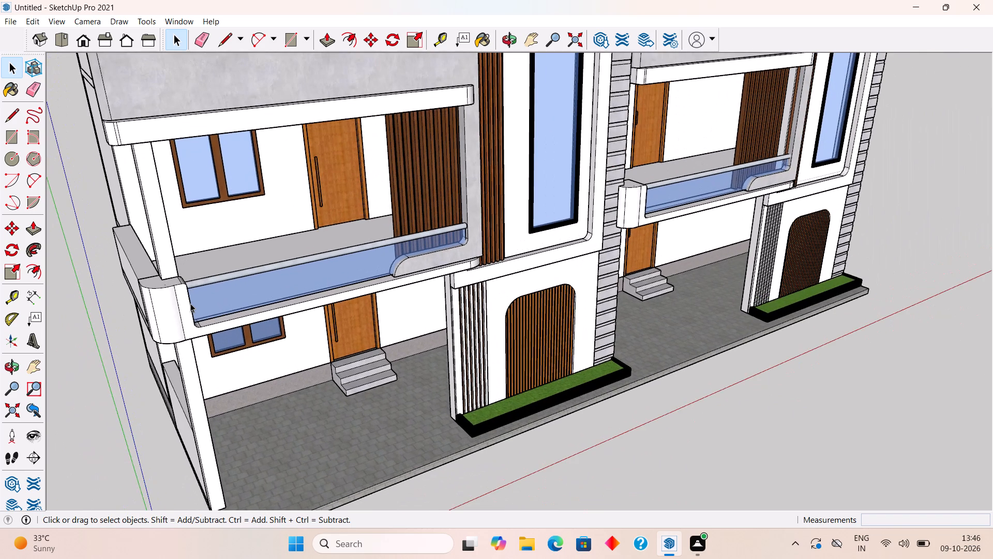
scroll(190, 303, "up", 4)
scroll(190, 303, "down", 4)
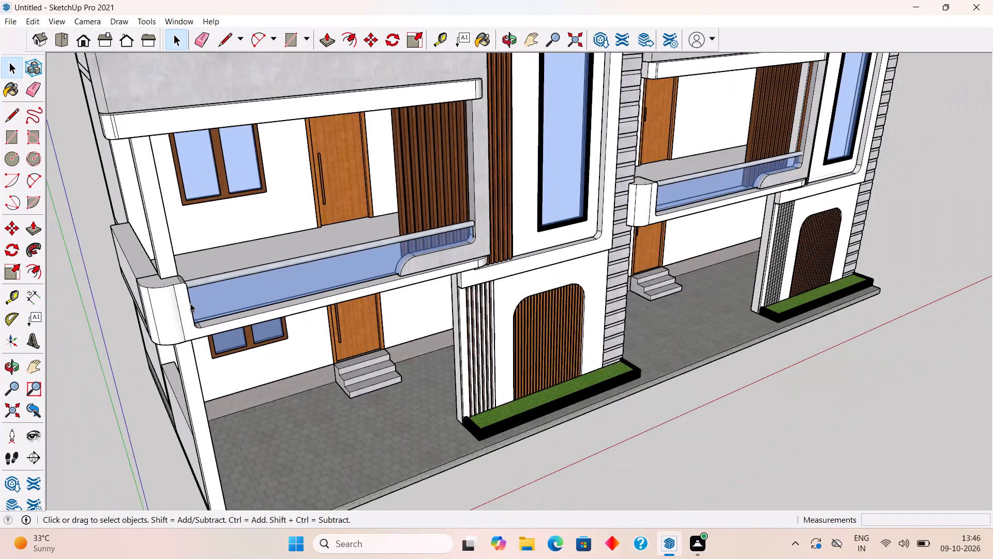
scroll(190, 303, "down", 6)
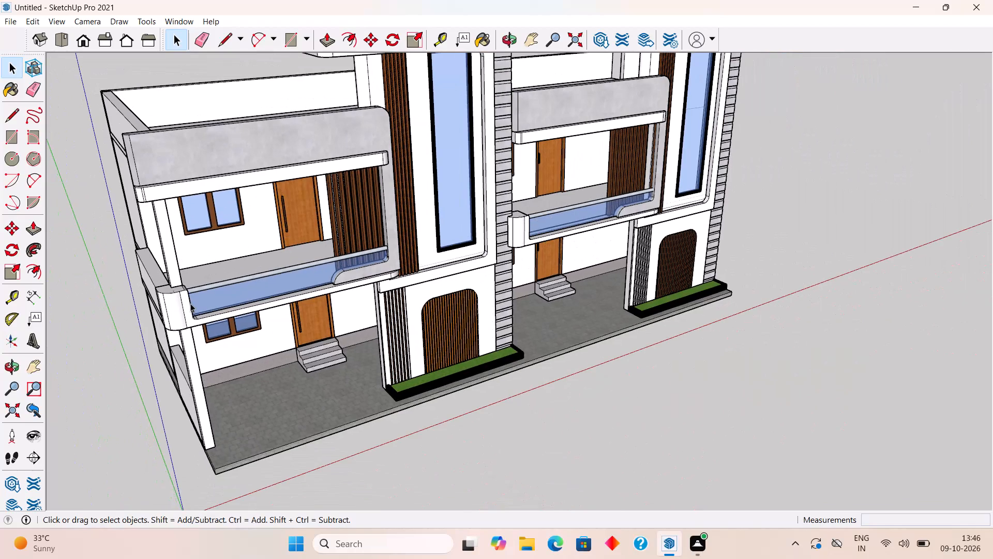
scroll(190, 303, "down", 3)
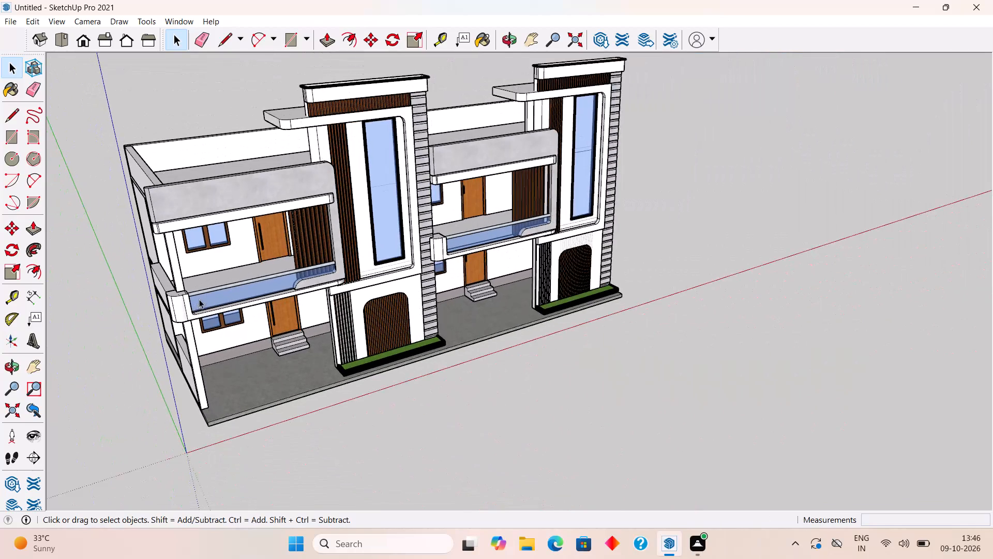
Examine the twin-house facade from raised and near eye-level front views, including the balconies, towers and porches.
middle_click_drag(266, 302, 160, 303)
scroll(160, 303, "down", 3)
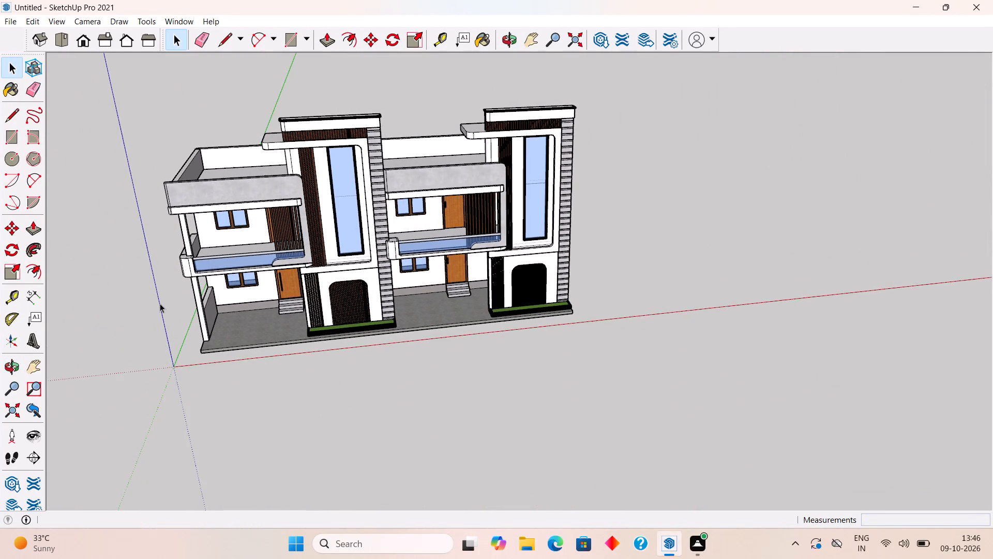
scroll(160, 303, "up", 7)
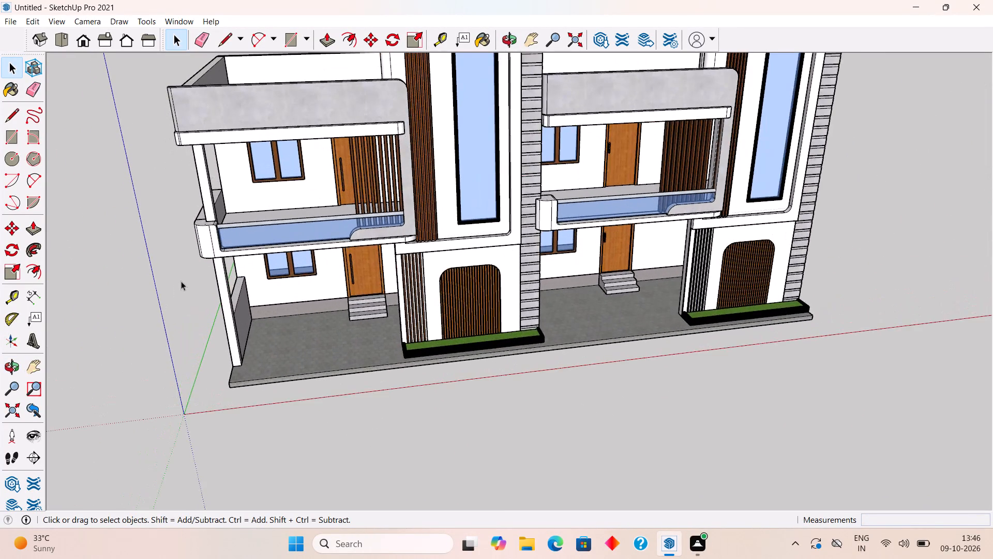
scroll(181, 281, "down", 4)
middle_click_drag(425, 276, 464, 225)
scroll(456, 233, "up", 2)
middle_click_drag(489, 293, 458, 225)
scroll(489, 293, "up", 3)
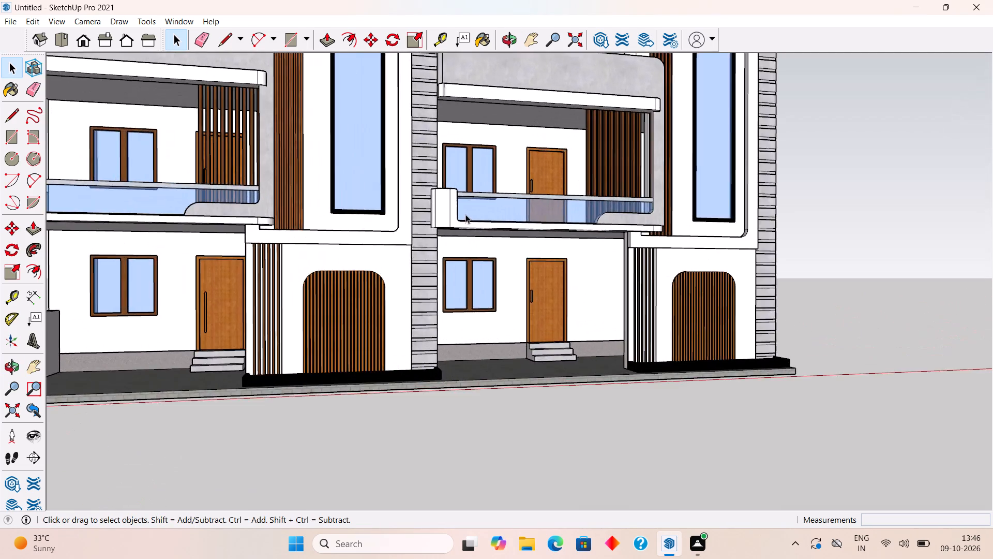
scroll(465, 214, "down", 5)
scroll(450, 154, "up", 2)
scroll(450, 154, "down", 7)
scroll(468, 83, "up", 8)
middle_click_drag(470, 67, 455, 95)
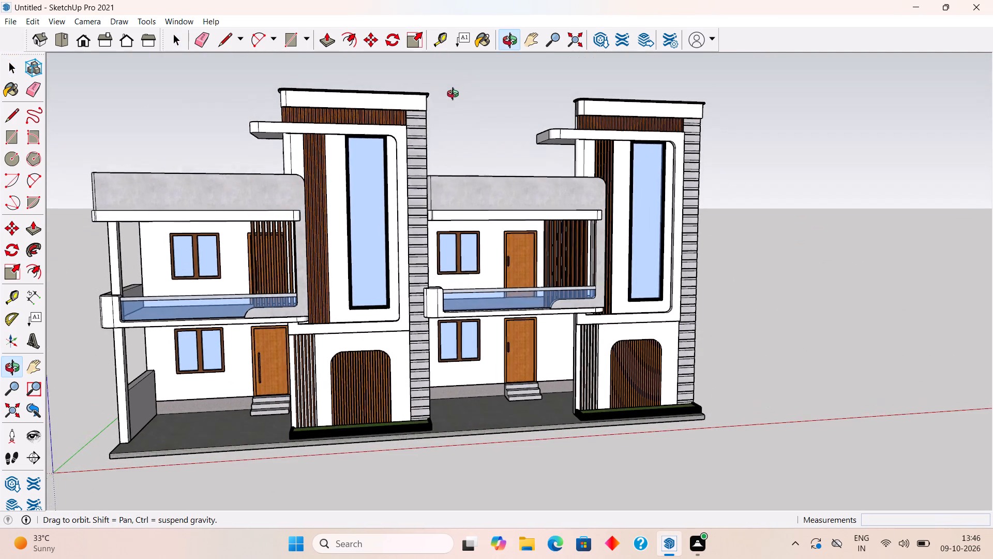
middle_click_drag(455, 95, 452, 96)
middle_click_drag(309, 175, 260, 205)
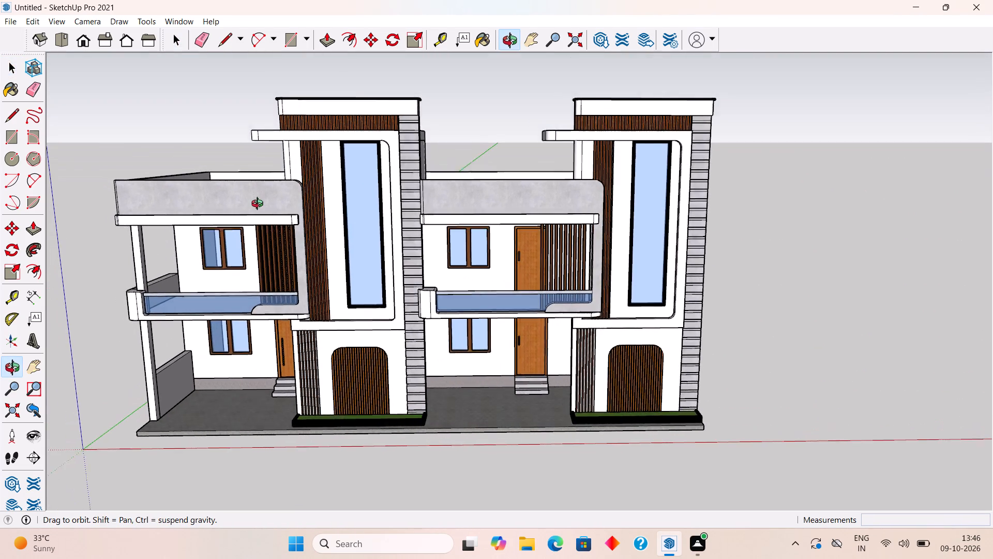
middle_click_drag(260, 205, 259, 212)
Examine both houses from the front, then around the open porch side wall to the plain rear elevation.
scroll(259, 213, "up", 1)
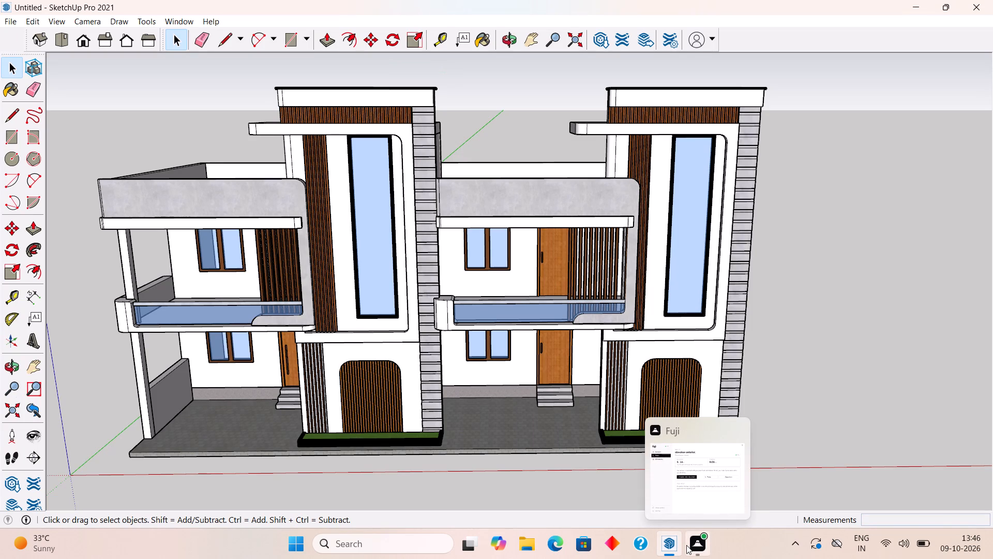
scroll(616, 328, "down", 5)
scroll(490, 311, "down", 4)
scroll(386, 363, "up", 3)
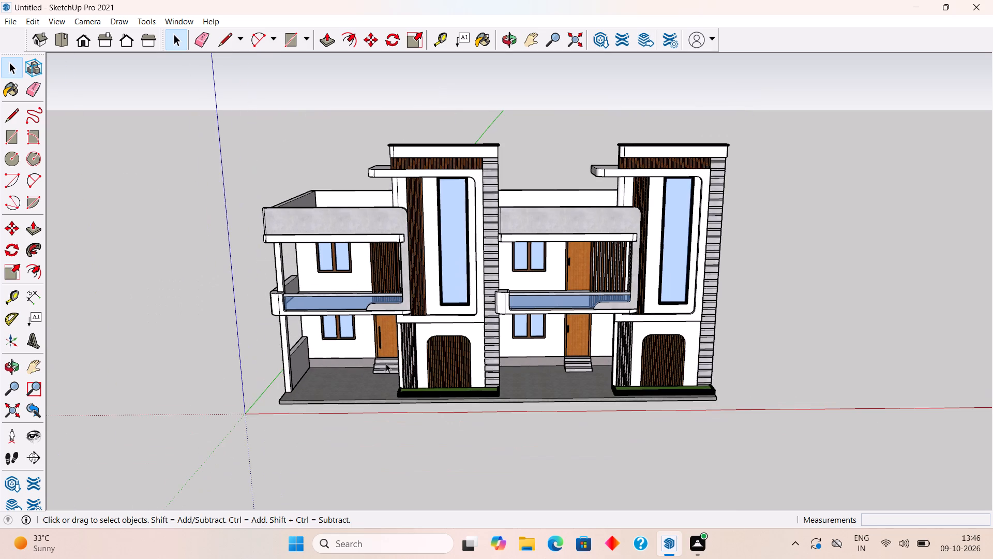
scroll(386, 363, "up", 3)
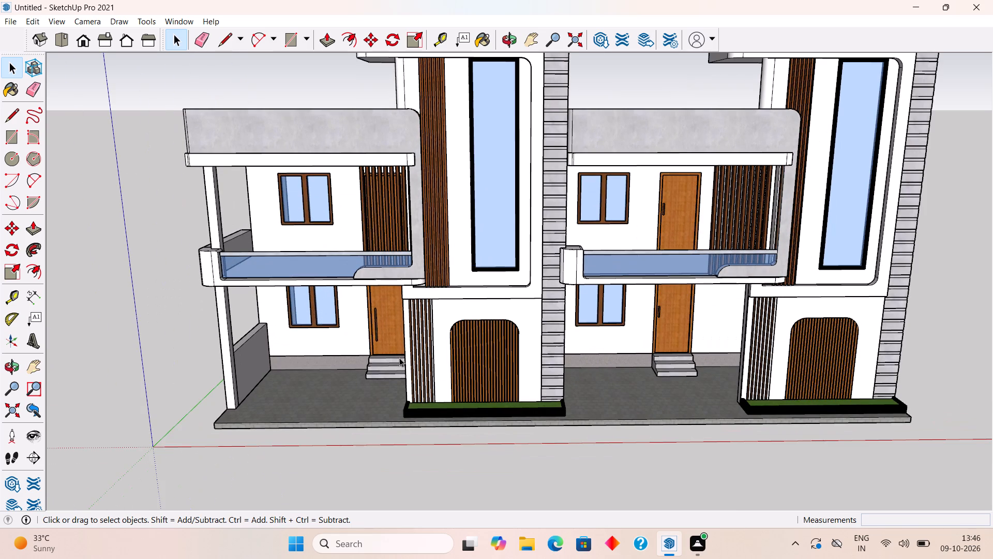
middle_click_drag(456, 339, 750, 293)
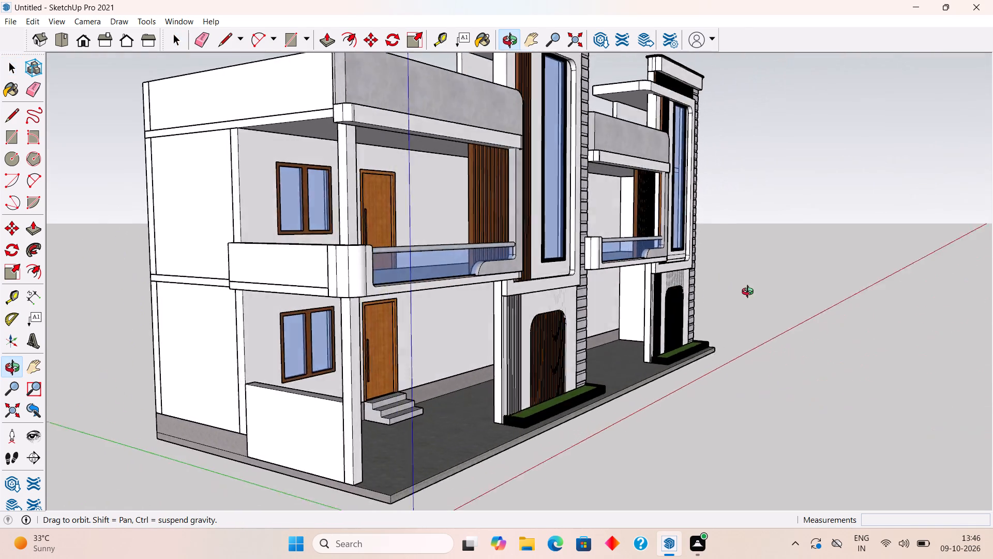
middle_click_drag(750, 293, 983, 259)
scroll(739, 305, "down", 2)
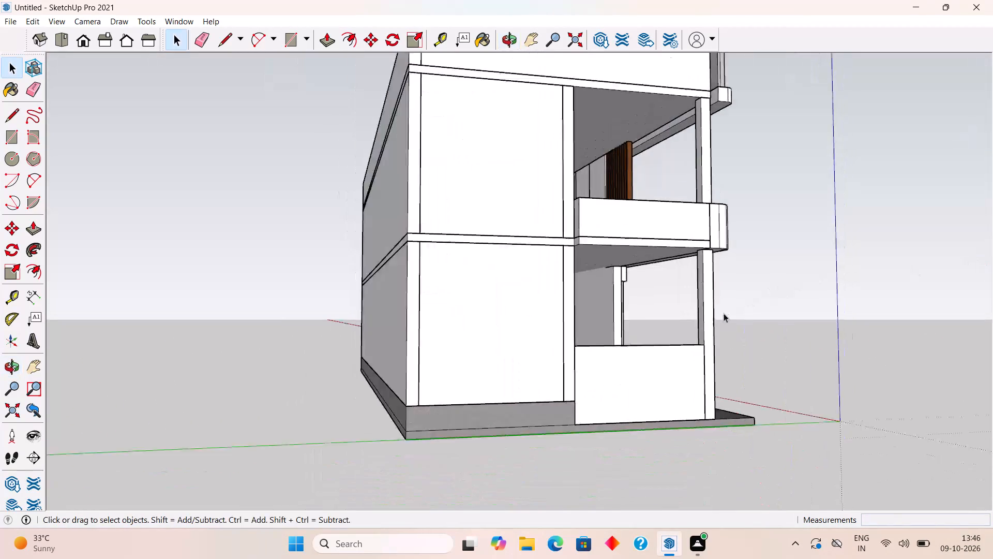
scroll(724, 313, "down", 1)
middle_click_drag(637, 258, 793, 346)
scroll(793, 346, "up", 1)
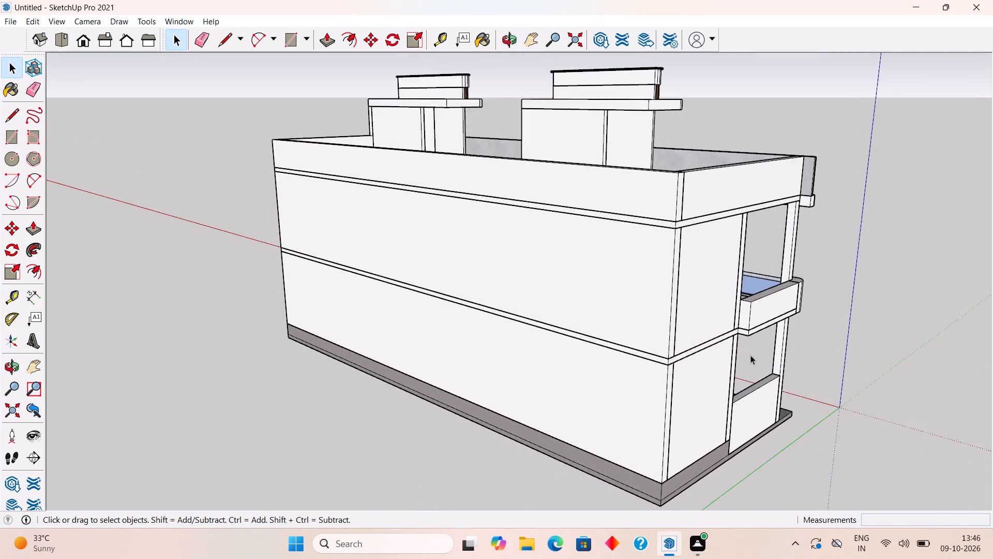
Push/Pull the side face of the first-floor slab band outward about 11 11/16", flush with the balcony's outer side.
scroll(750, 355, "up", 9)
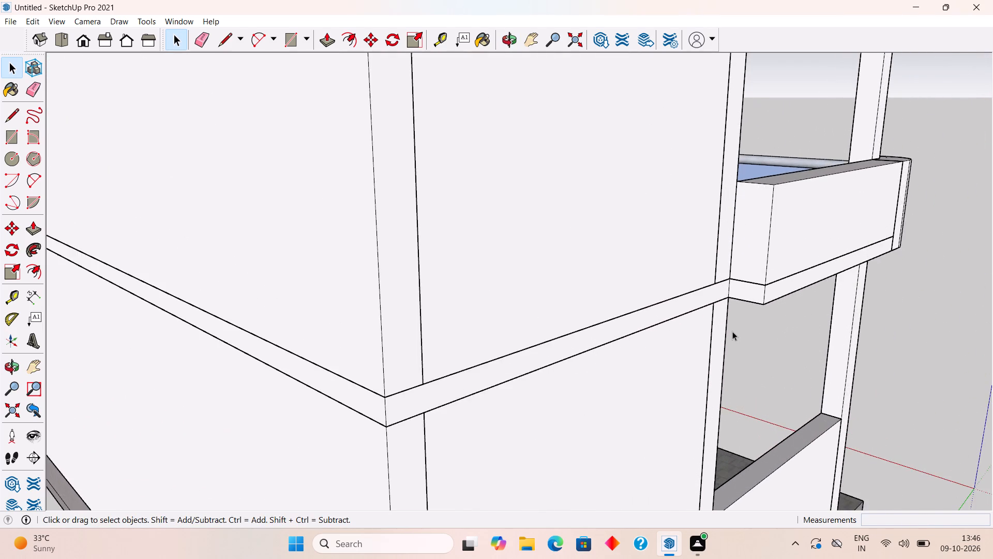
scroll(732, 331, "down", 4)
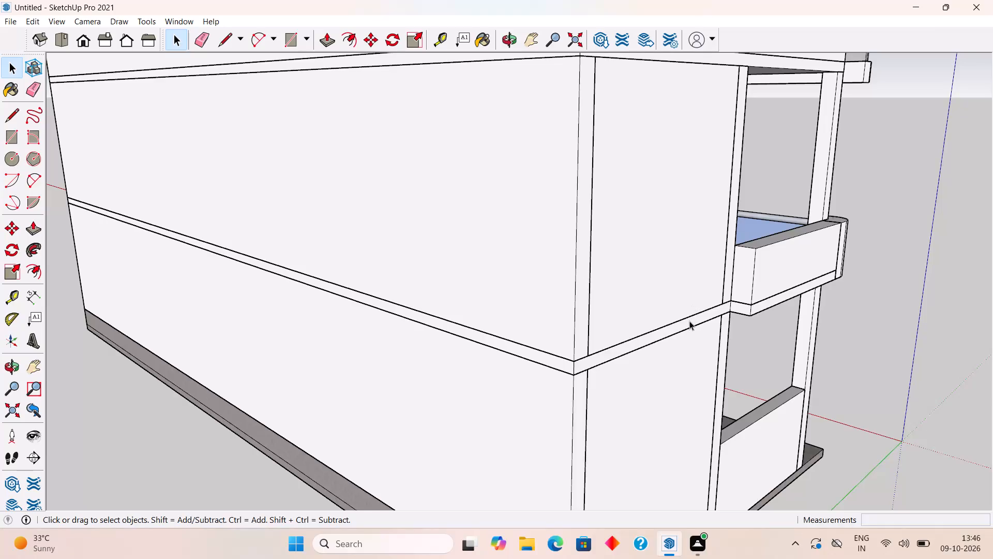
triple_click(689, 323)
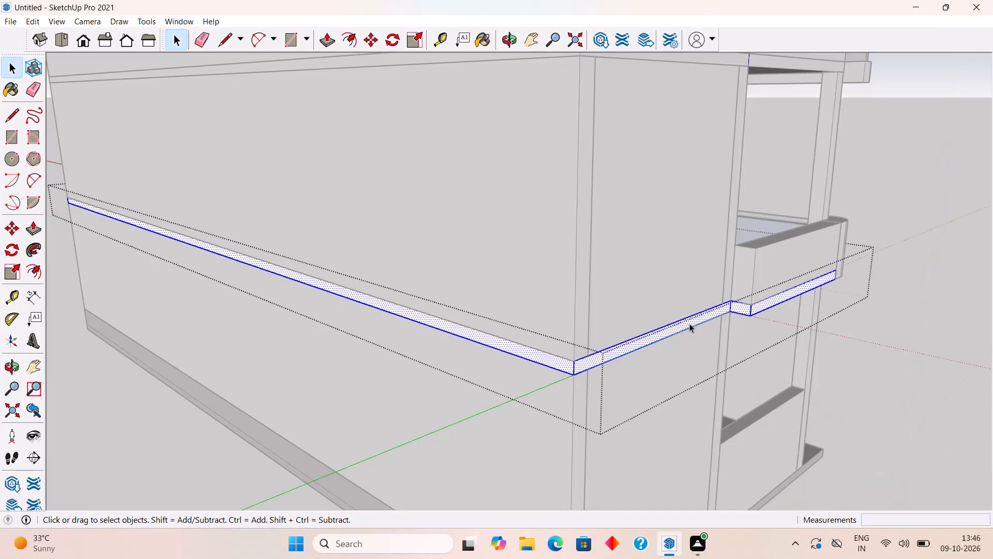
scroll(689, 323, "up", 4)
left_click(691, 322)
scroll(691, 322, "up", 1)
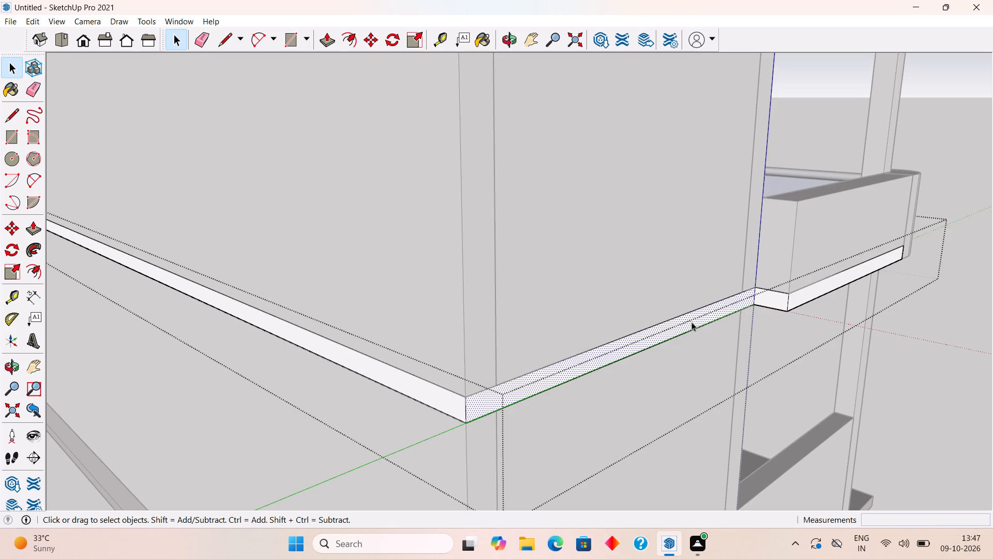
key("p")
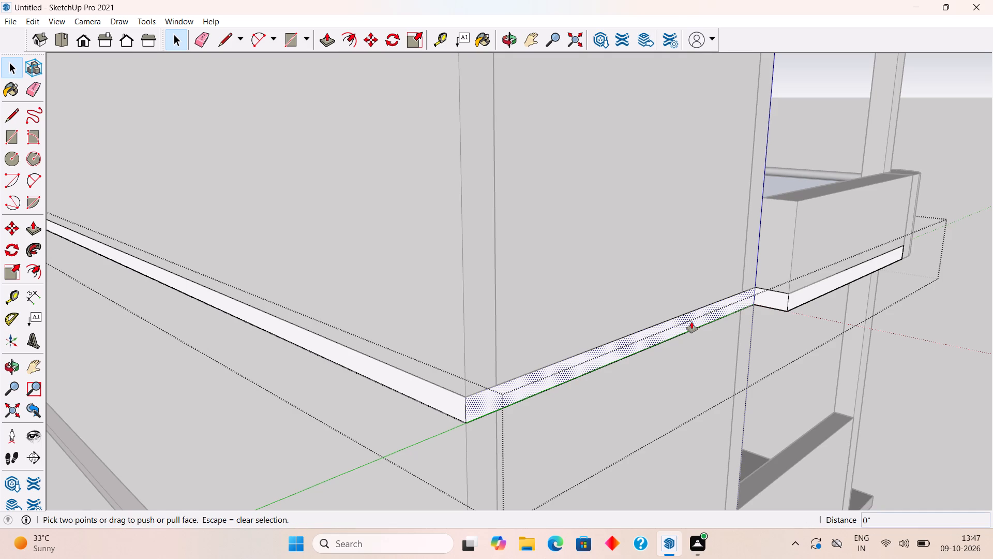
left_click(691, 322)
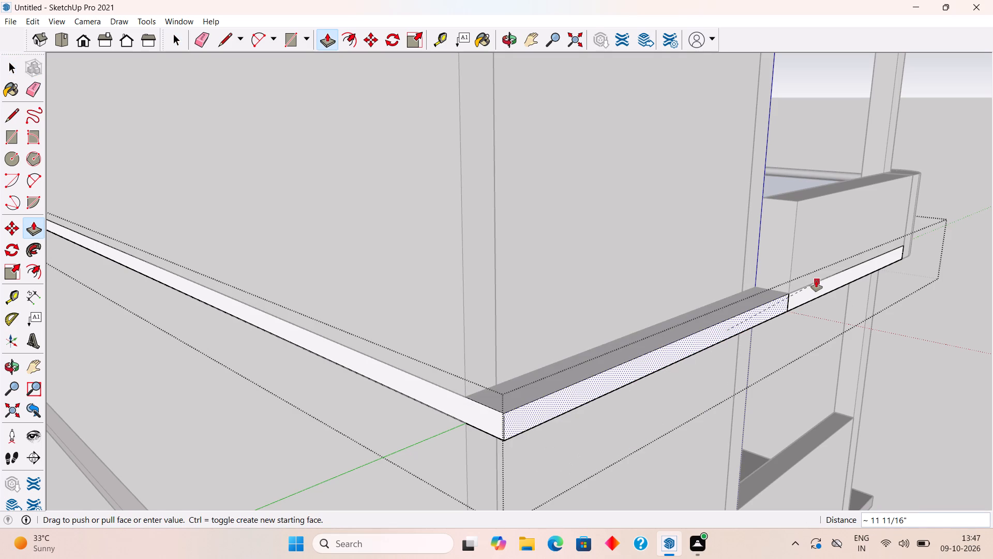
left_click(819, 280)
key("space")
left_click(664, 265)
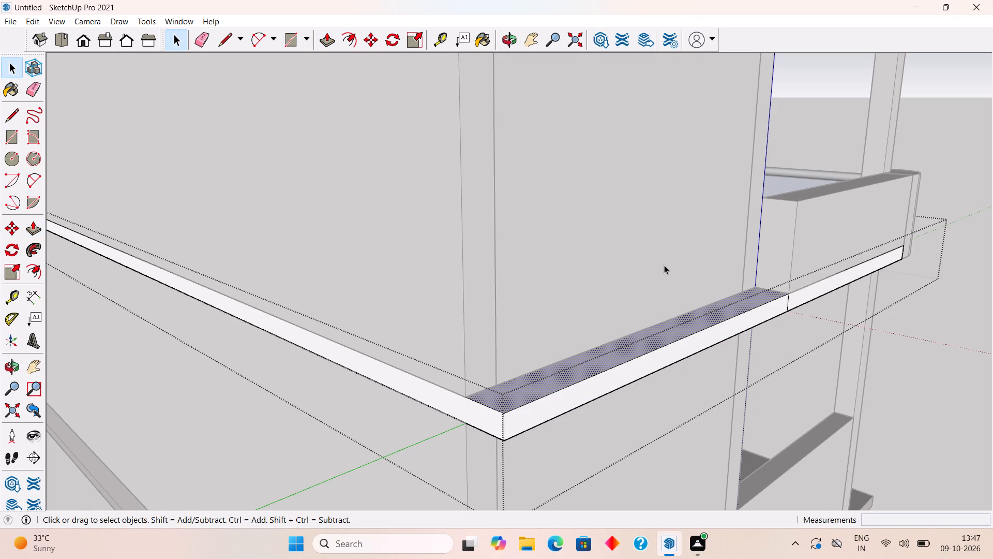
left_click(935, 342)
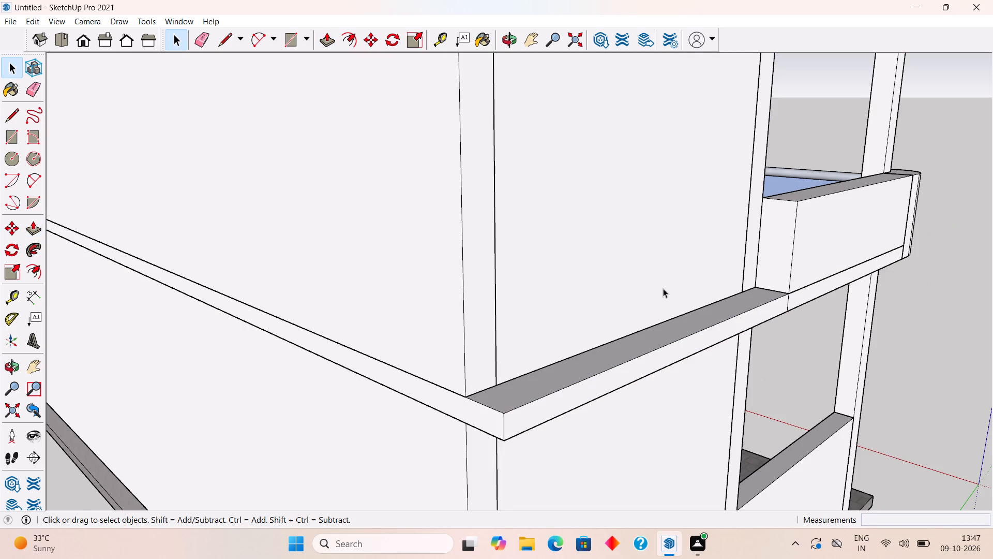
Extend the upper-floor rear wall's end face outward to the new edge of the first-floor slab.
left_click(663, 288)
scroll(663, 288, "up", 5)
scroll(663, 290, "down", 3)
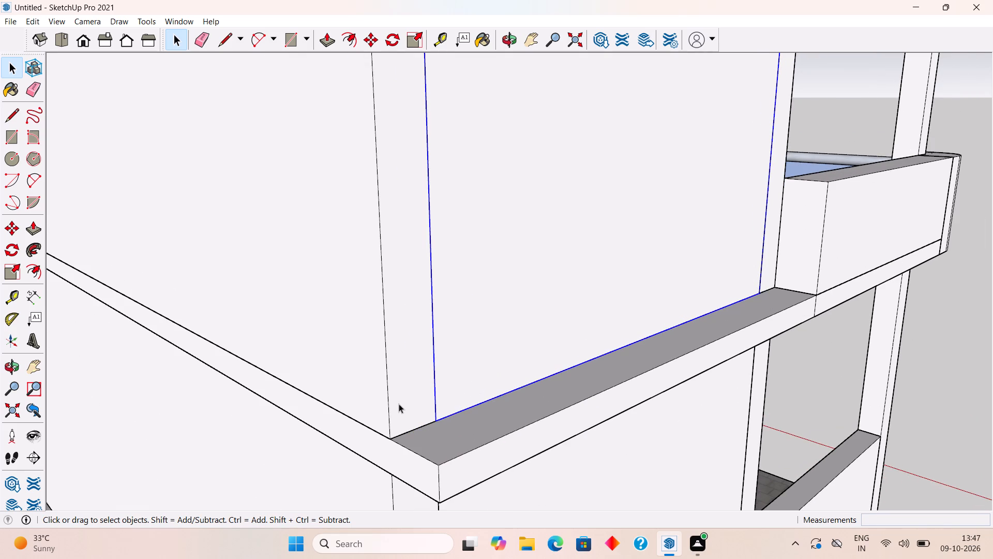
triple_click(399, 404)
key("p")
left_click(402, 402)
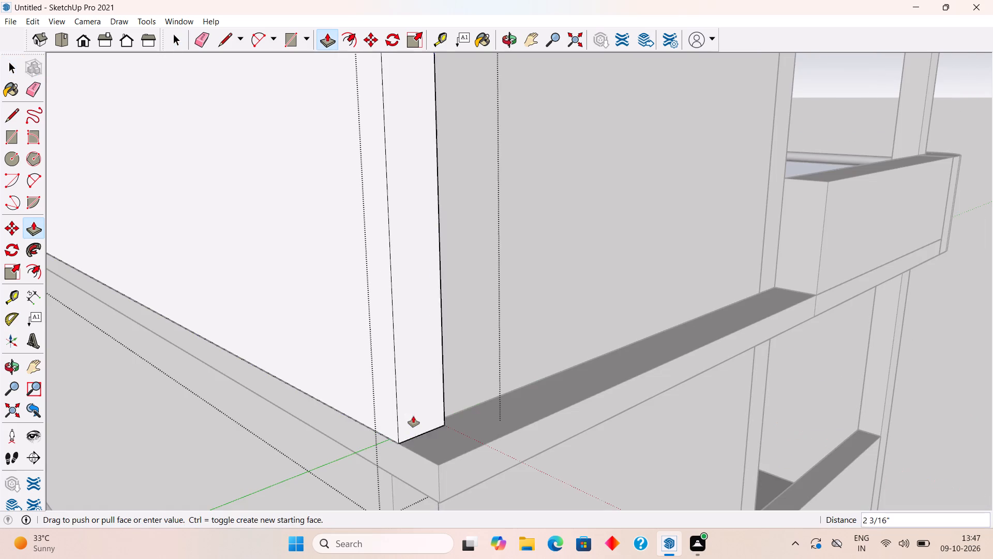
left_click(438, 470)
key("space")
scroll(560, 376, "down", 5)
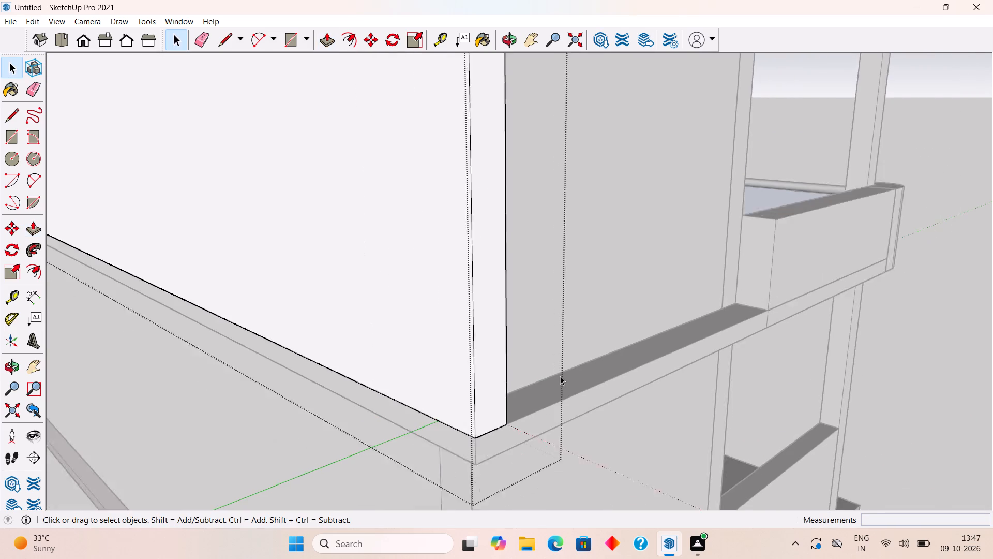
Extend the end of the upper-floor front wall beside the balcony outward about 11 11/16" to the slab edge.
middle_click_drag(736, 323, 620, 356)
scroll(620, 356, "down", 3)
scroll(592, 353, "up", 2)
triple_click(598, 344)
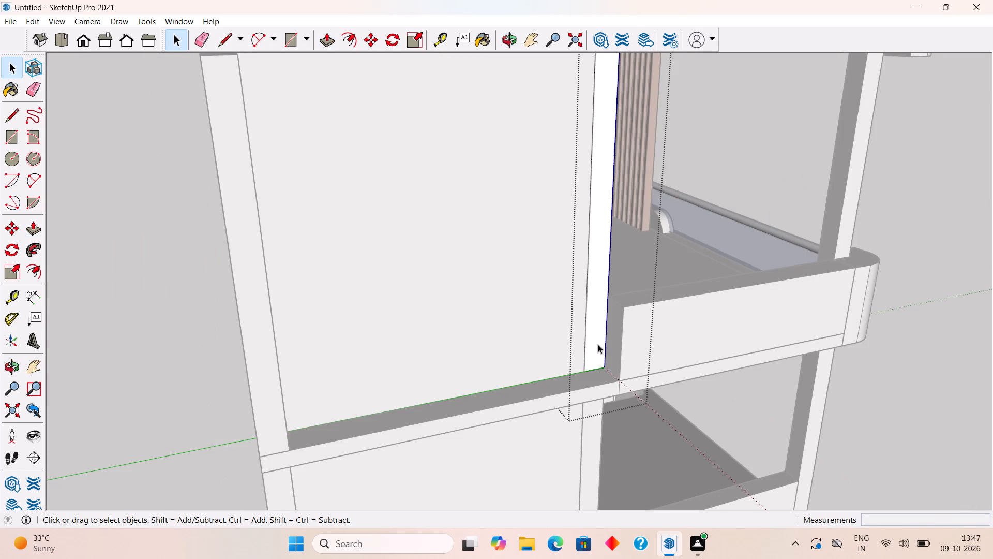
key("p")
left_click(598, 344)
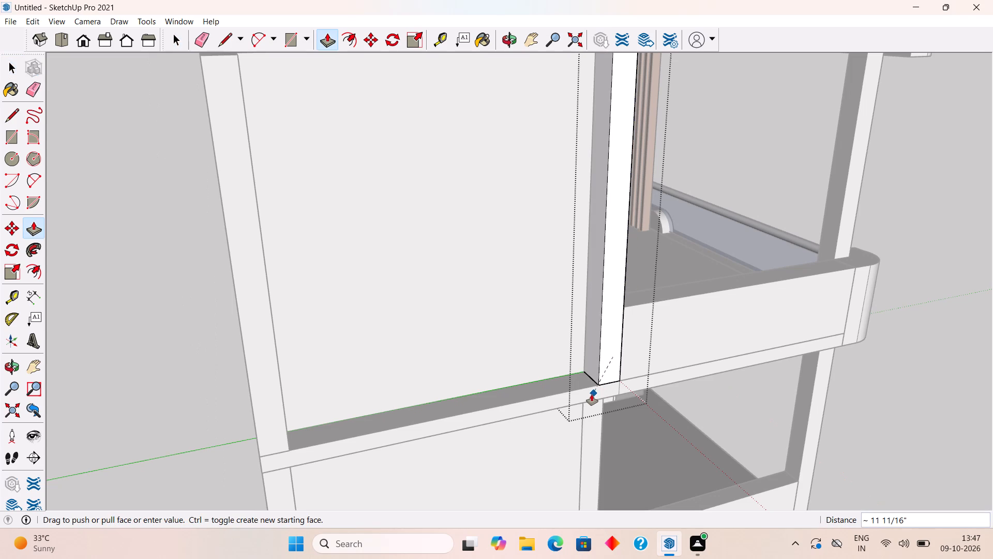
left_click(592, 394)
key("space")
left_click(524, 353)
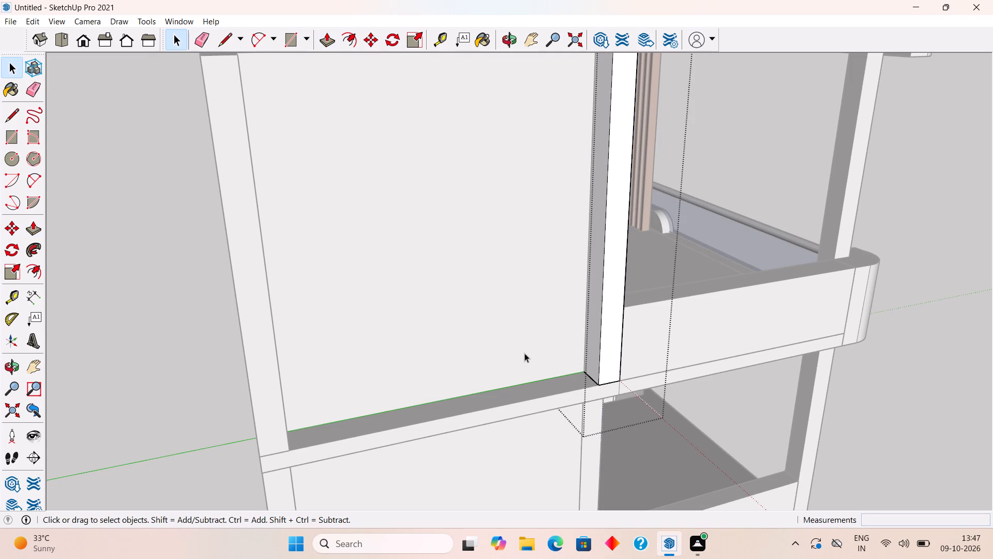
left_click(904, 317)
Move the upper-floor side wall panel outward about 11 11/16", flush with the extended ends of the adjoining walls.
left_click(597, 314)
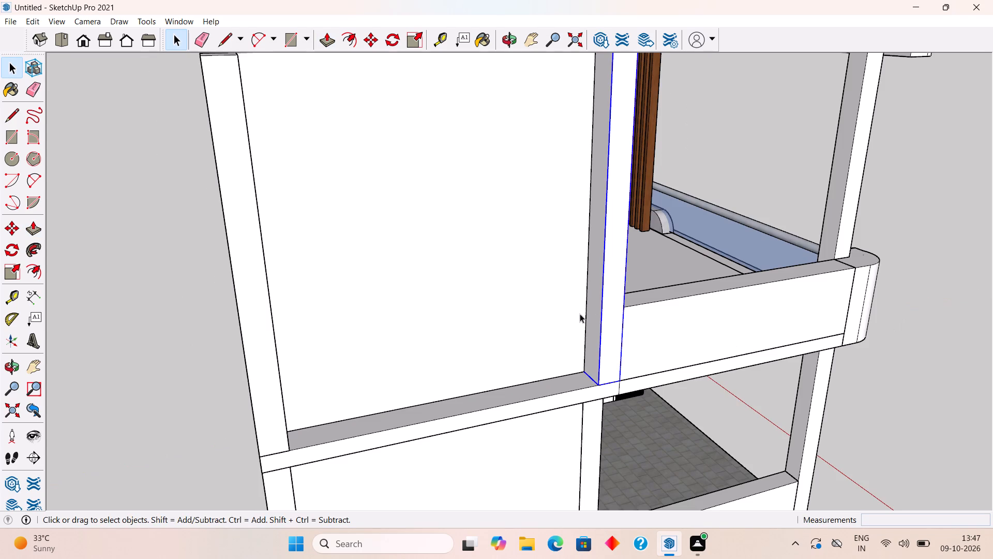
left_click(551, 318)
scroll(551, 318, "up", 3)
key("m")
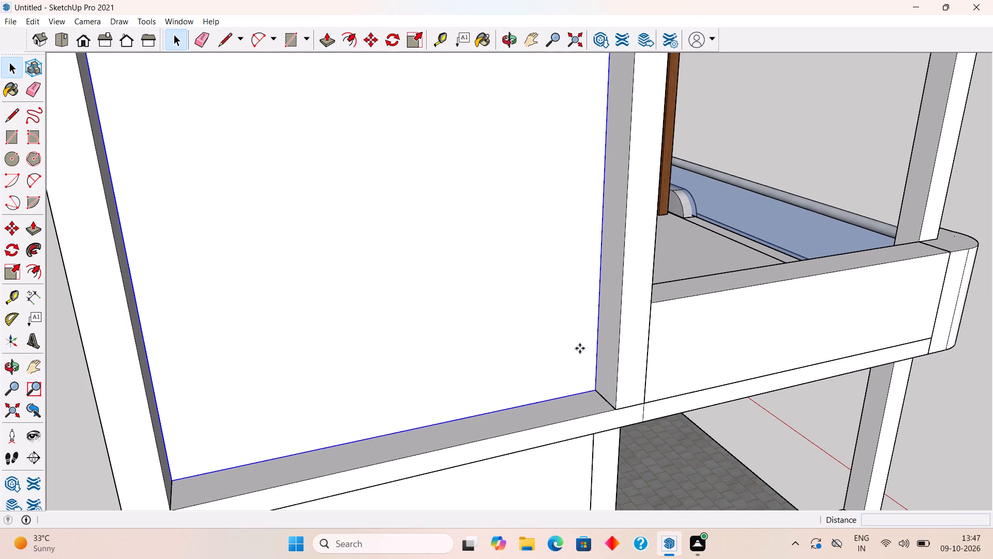
left_click(596, 393)
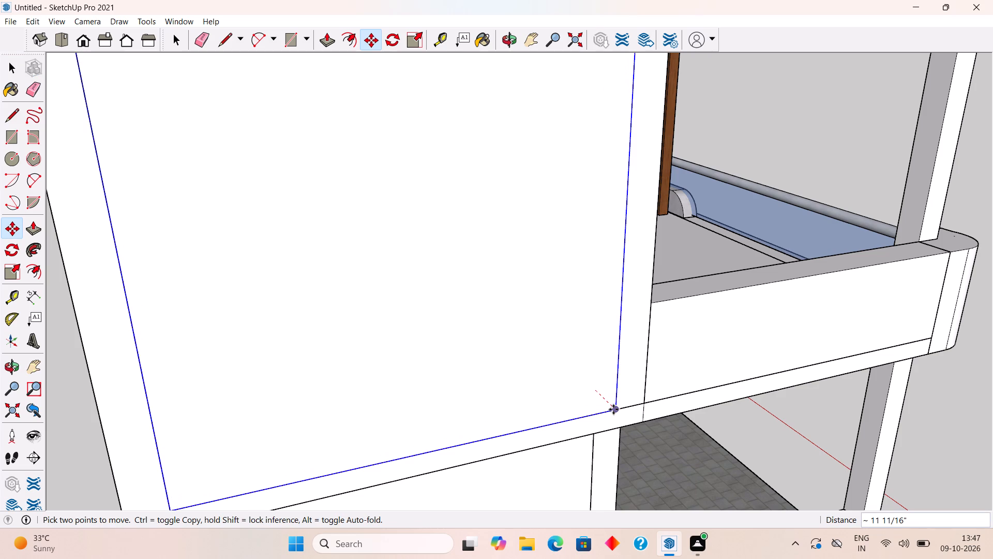
left_click(613, 409)
key("space")
scroll(613, 407, "down", 14)
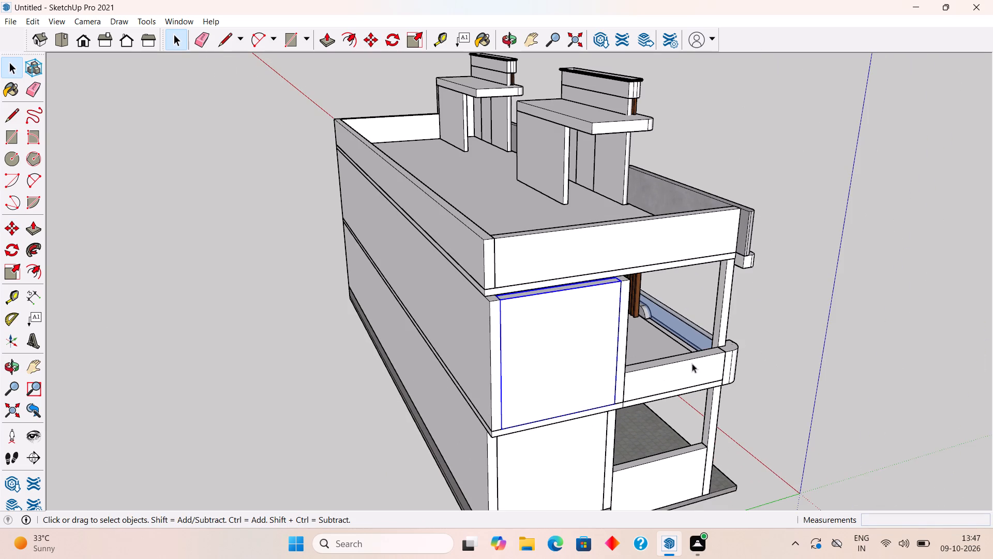
Push/Pull the roof slab's side edge outward about 11 11/16" to line up with the upper-floor side wall.
middle_click_drag(706, 362, 740, 439)
scroll(743, 439, "up", 1)
scroll(680, 380, "up", 4)
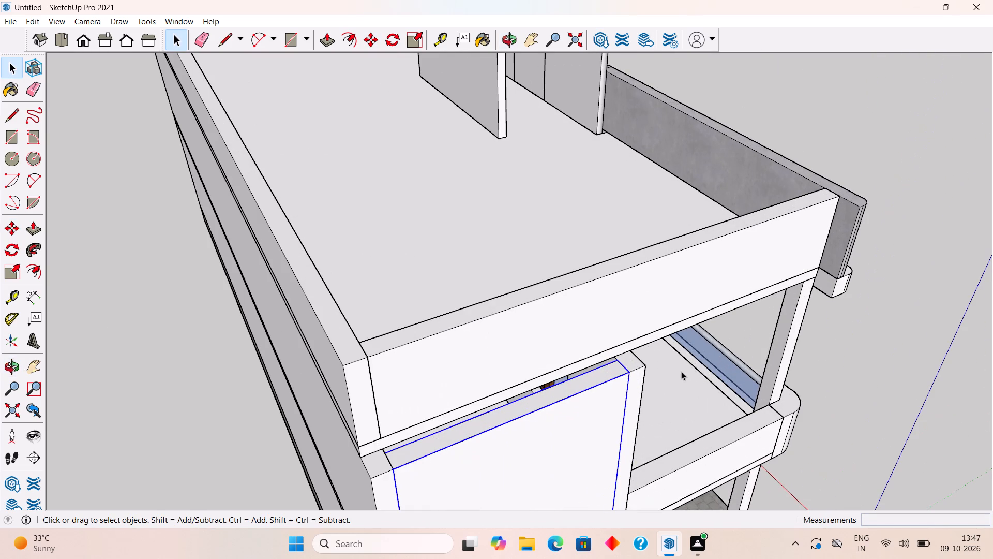
left_click(537, 355)
right_click(537, 354)
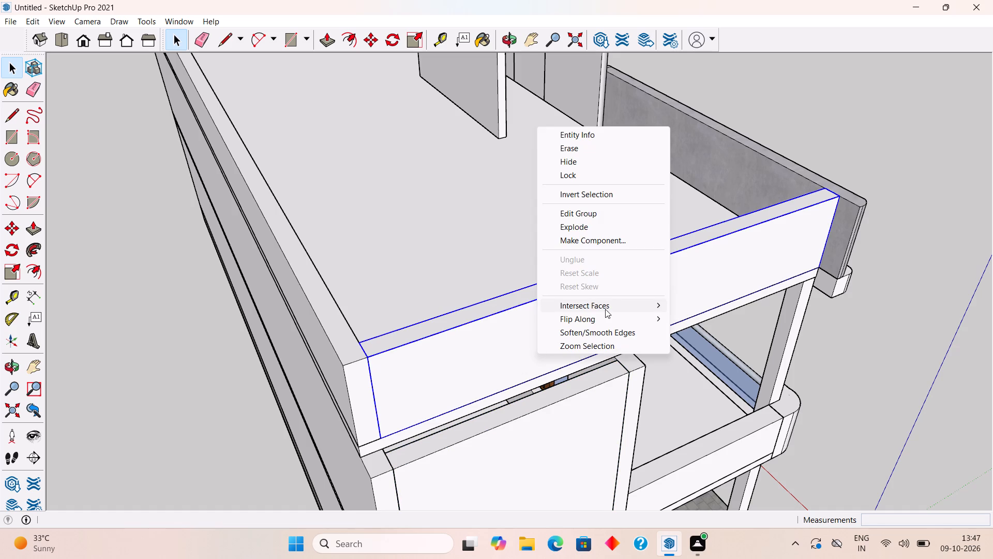
triple_click(426, 428)
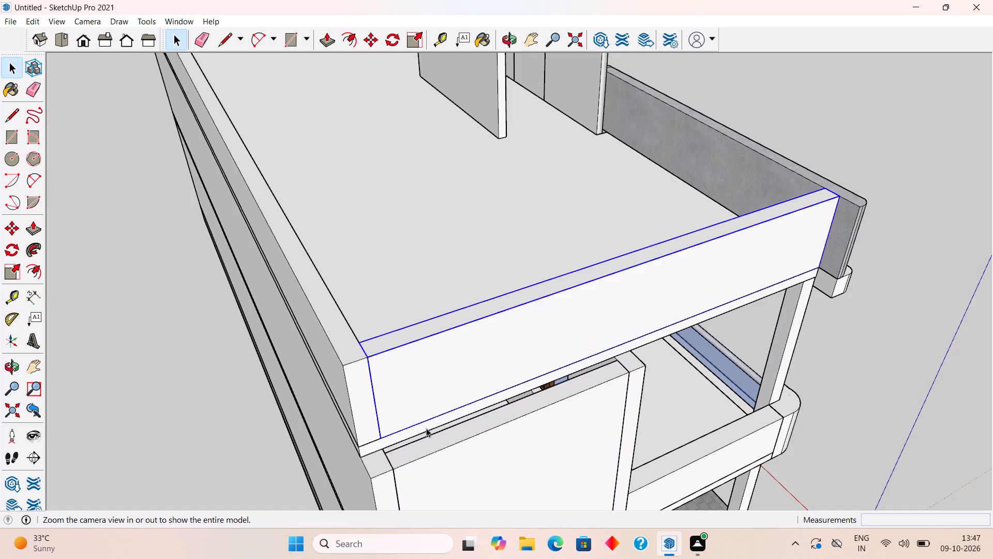
scroll(426, 428, "up", 5)
left_click(426, 425)
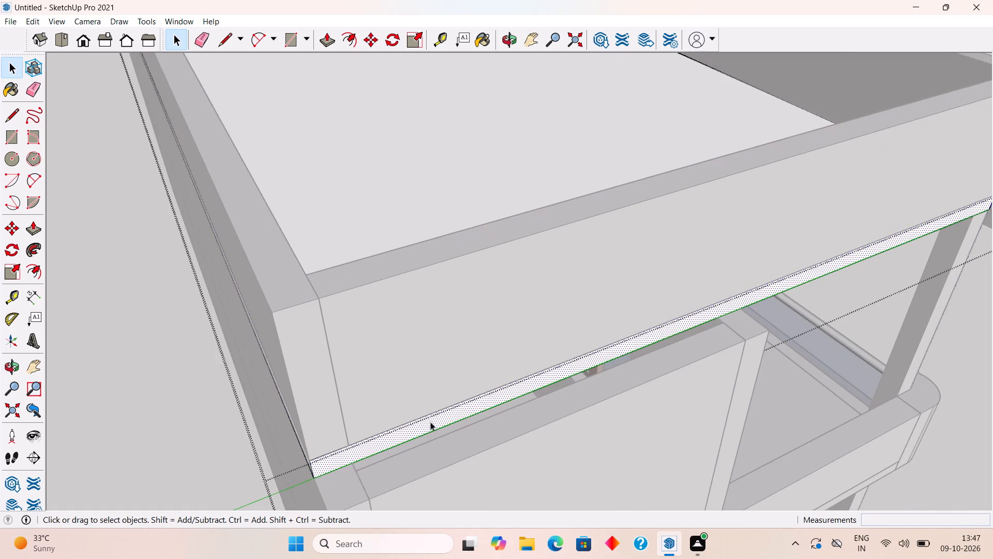
key("p")
left_click(432, 420)
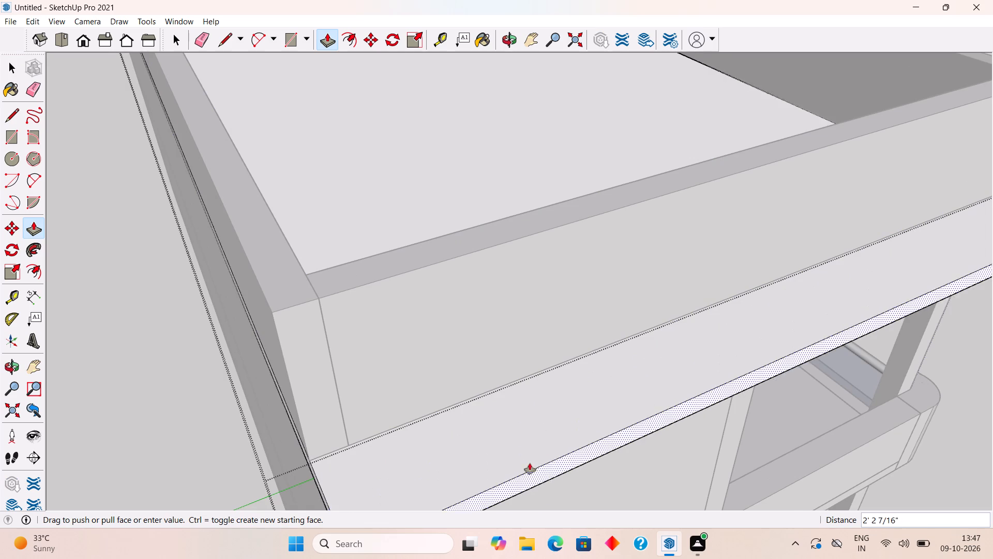
scroll(562, 372, "down", 4)
middle_click_drag(560, 306, 583, 186)
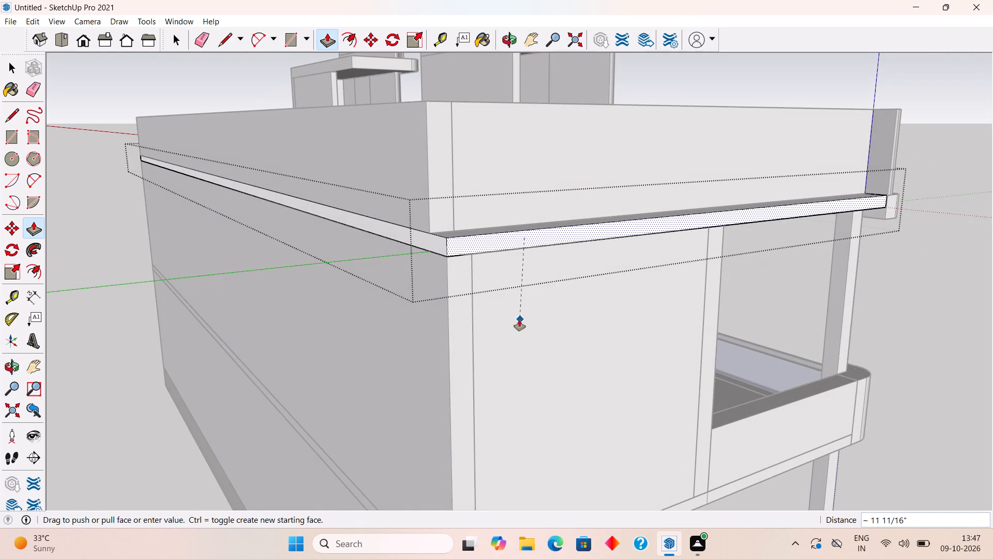
left_click(519, 320)
middle_click_drag(493, 228, 434, 312)
key("space")
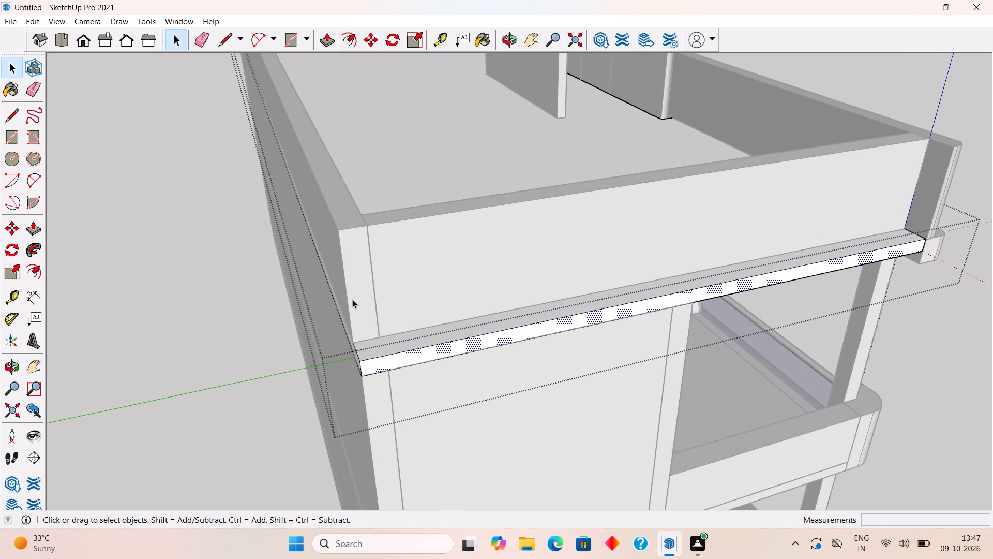
Extend the end face of the rear roof parapet outward about 11 11/16" to the roof slab's new edge.
triple_click(353, 298)
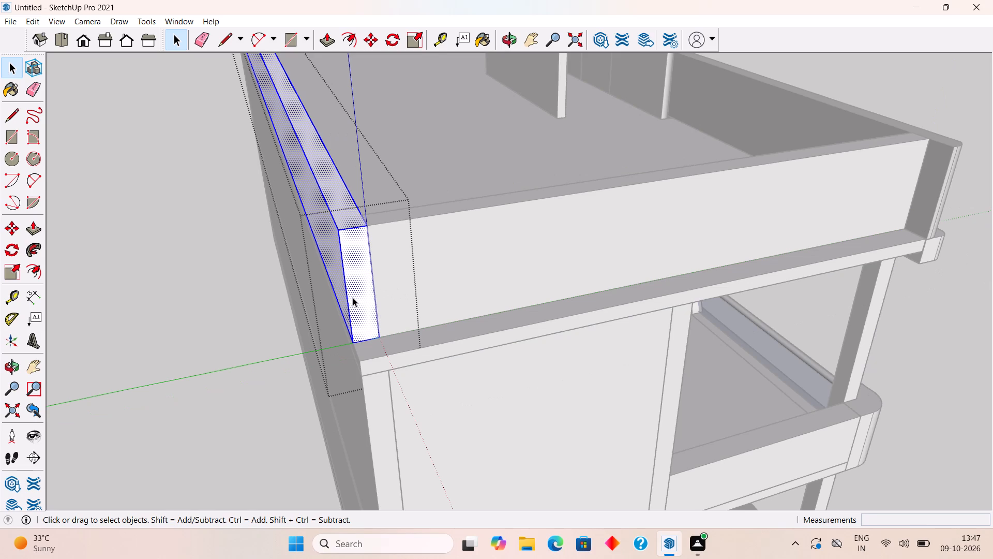
key("p")
left_click(359, 300)
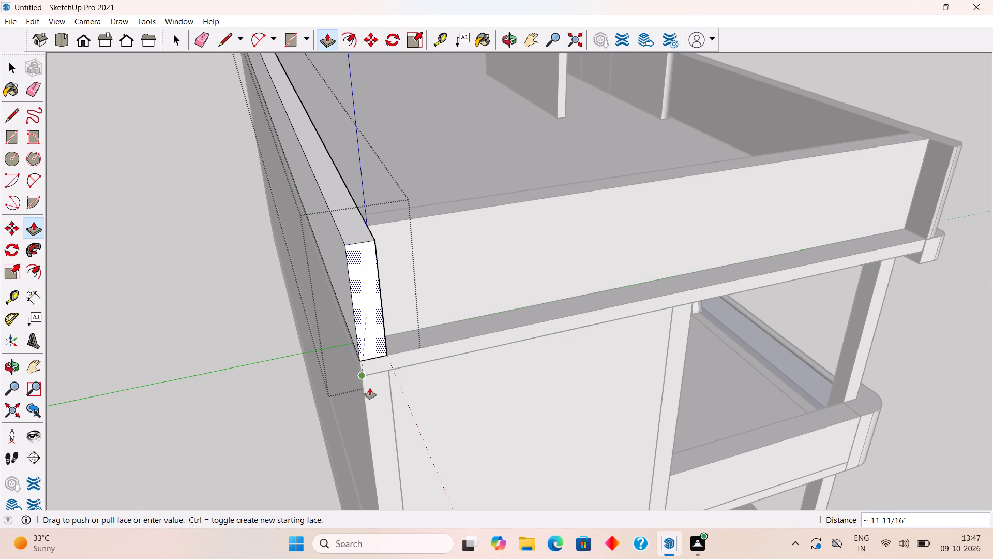
left_click(370, 388)
key("space")
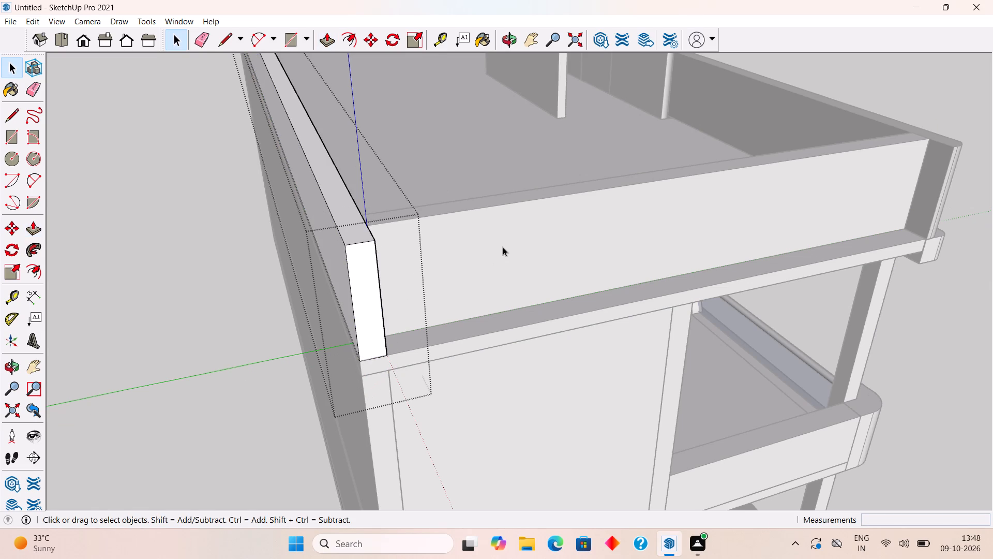
Move the side roof parapet outward about 11 11/16", flush with the rear parapet's end and the roof slab edge.
left_click(503, 246)
left_click(484, 268)
middle_click_drag(444, 295, 348, 296)
scroll(289, 307, "up", 6)
key("m")
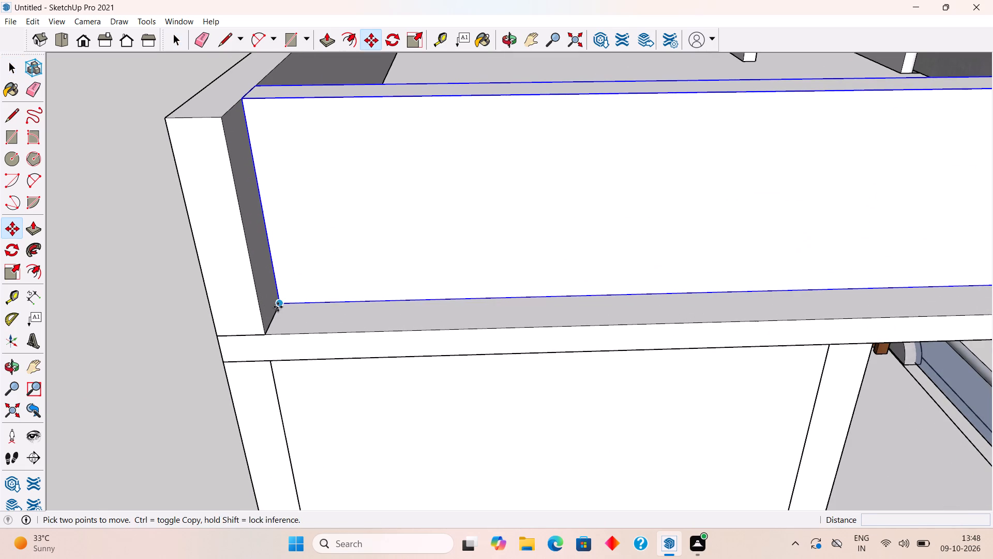
left_click(278, 307)
left_click(267, 336)
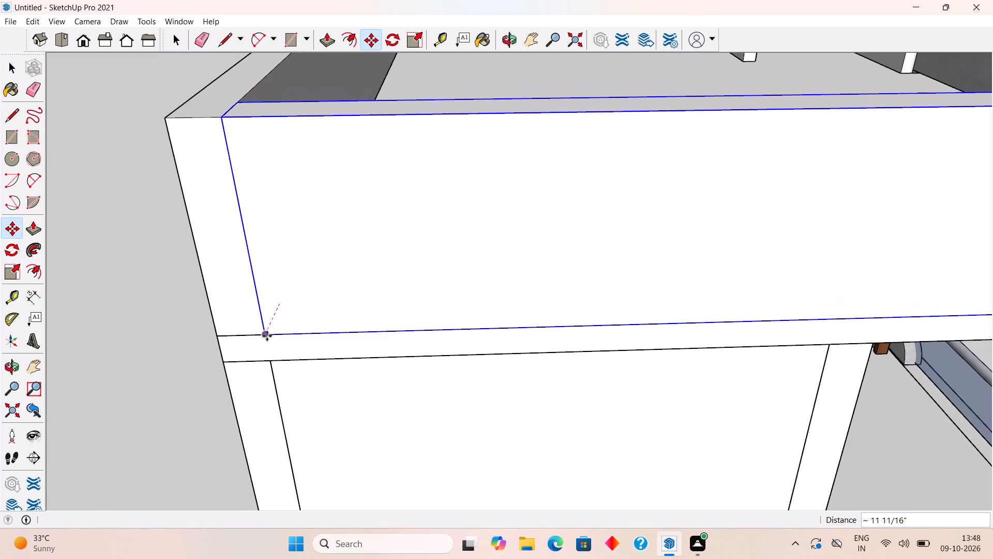
key("space")
left_click(210, 322)
left_click(208, 319)
Examine the twin houses from the front corner and front, and the extended upper-floor side wall and balcony close up.
scroll(208, 319, "down", 11)
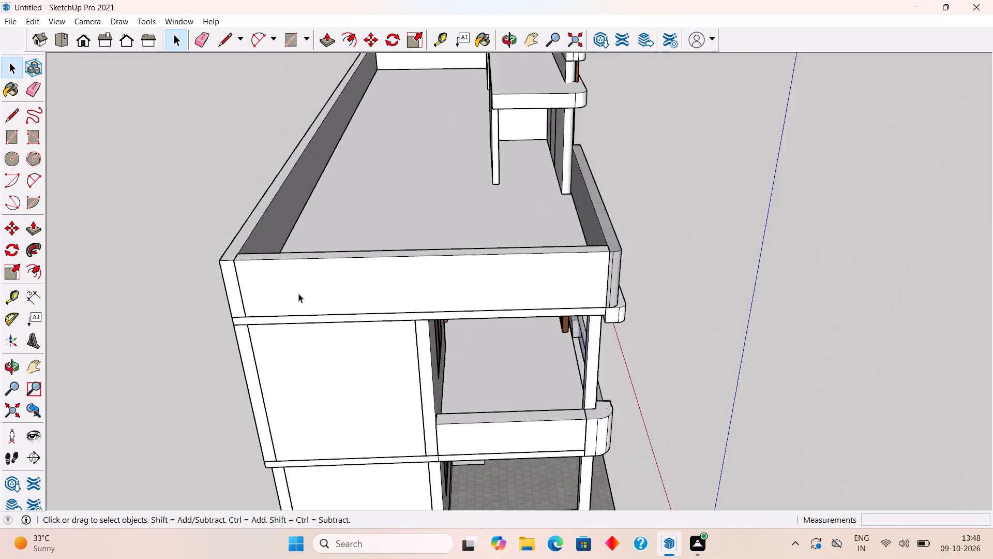
scroll(298, 293, "down", 1)
middle_click_drag(528, 305, 300, 236)
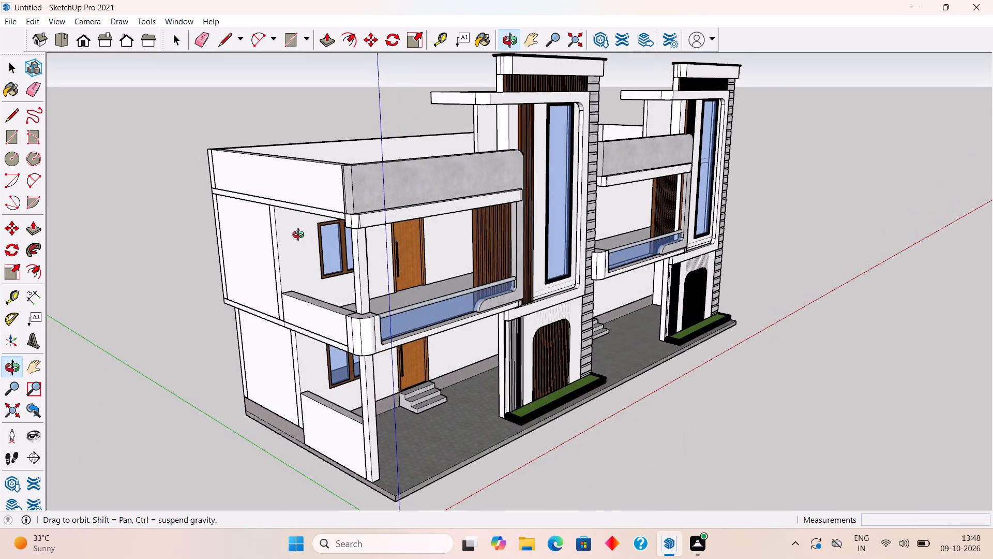
middle_click_drag(300, 236, 300, 236)
scroll(501, 305, "down", 4)
middle_click_drag(464, 293, 275, 226)
scroll(275, 226, "up", 2)
scroll(354, 262, "up", 2)
middle_click_drag(355, 262, 274, 269)
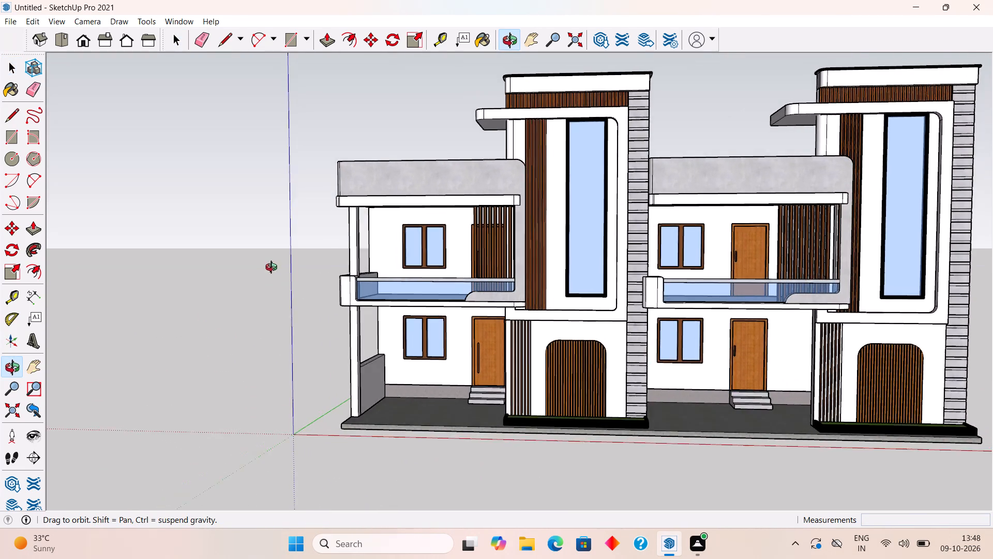
middle_click_drag(274, 269, 591, 269)
scroll(584, 281, "up", 6)
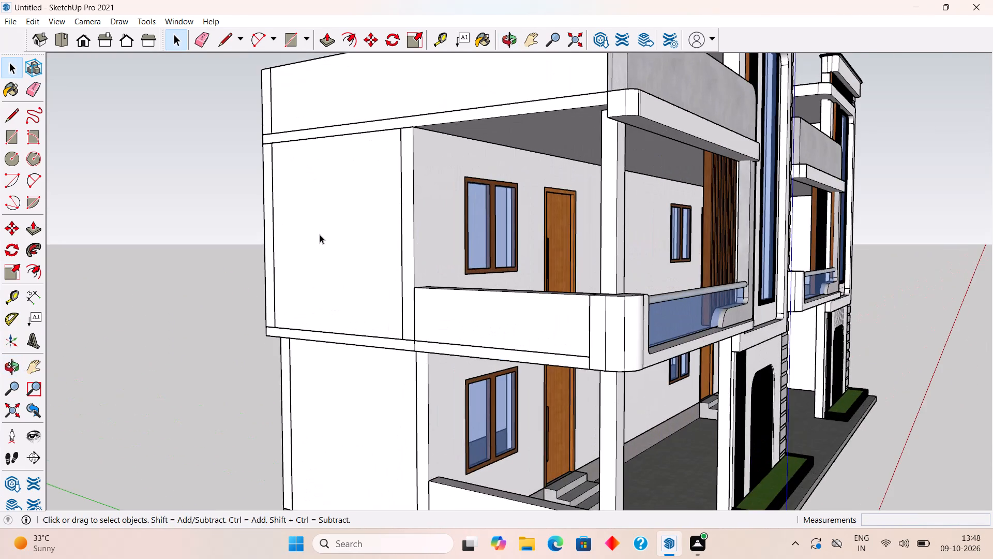
middle_click_drag(338, 250, 459, 263)
scroll(496, 239, "down", 3)
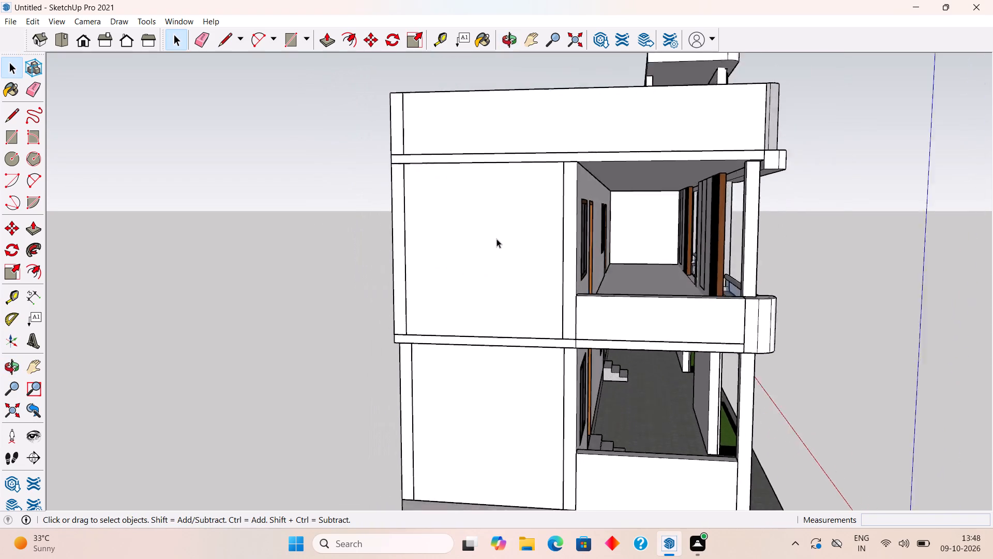
Examine the end house's side wall, plinth, slab edges and ground-floor porch up close from the side and front corner.
scroll(496, 239, "down", 6)
middle_click_drag(488, 322, 690, 346)
scroll(684, 346, "up", 3)
scroll(578, 340, "up", 2)
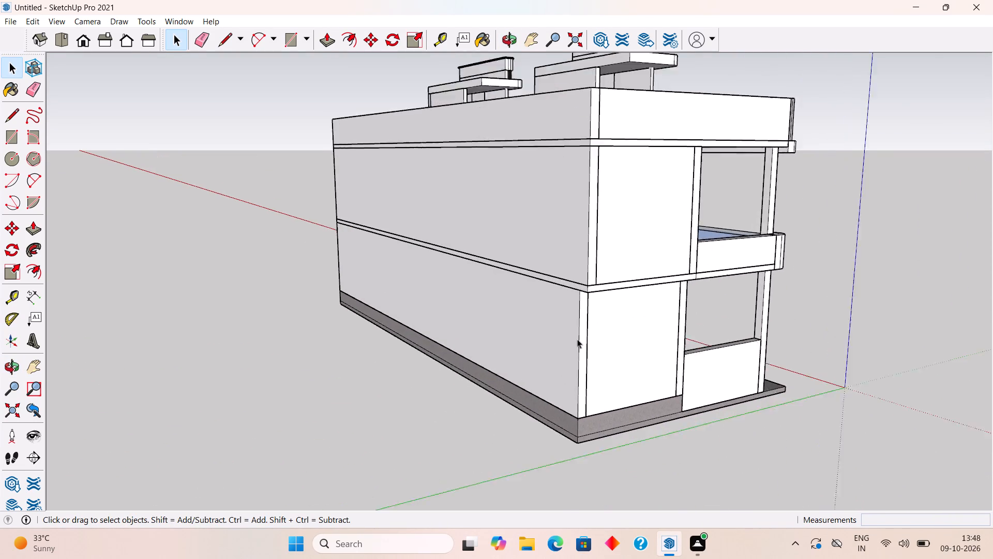
scroll(577, 339, "up", 2)
middle_click_drag(593, 313, 747, 346)
scroll(744, 347, "up", 3)
scroll(764, 284, "up", 1)
middle_click_drag(764, 284, 759, 250)
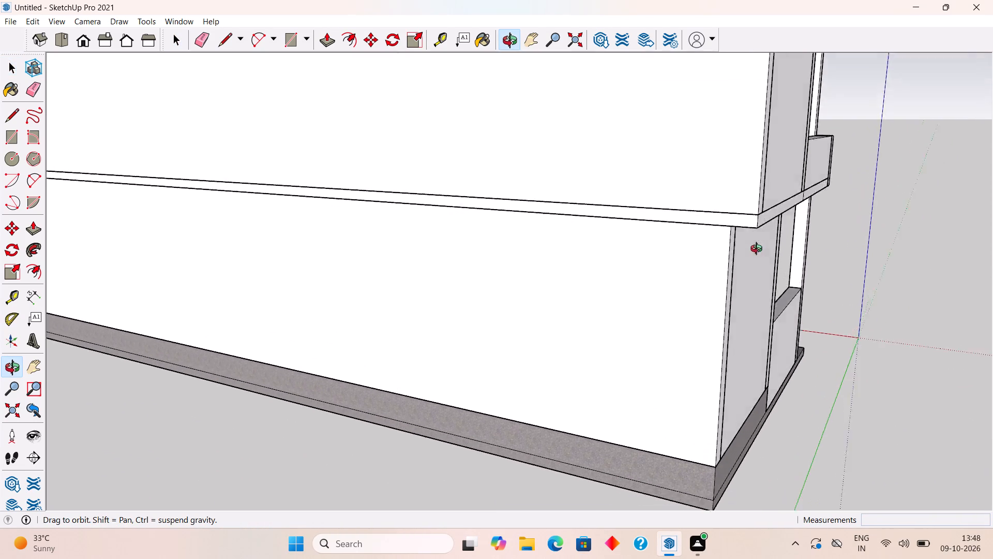
middle_click_drag(759, 250, 635, 221)
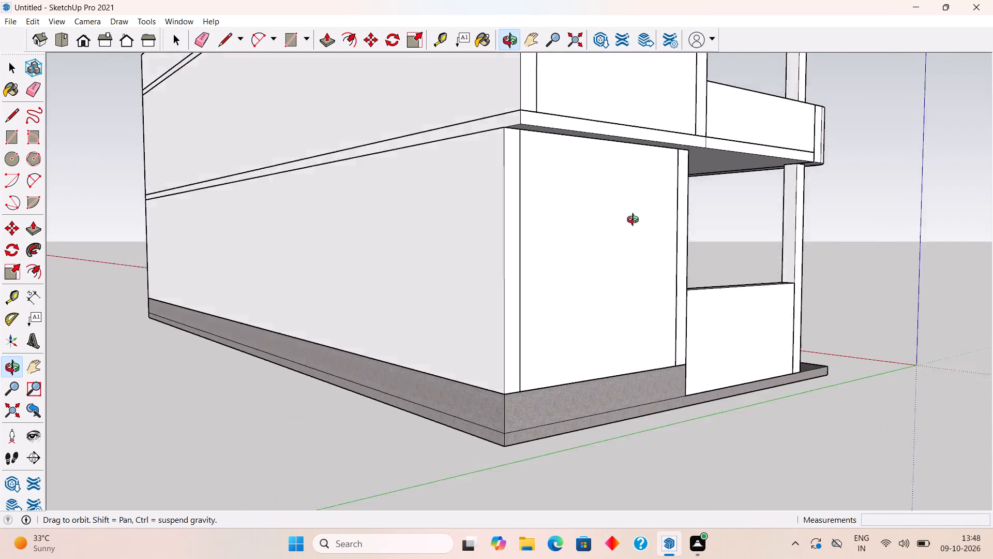
middle_click_drag(635, 221, 385, 322)
scroll(385, 322, "down", 8)
middle_click_drag(543, 308, 339, 321)
scroll(319, 318, "up", 9)
middle_click_drag(313, 231, 214, 99)
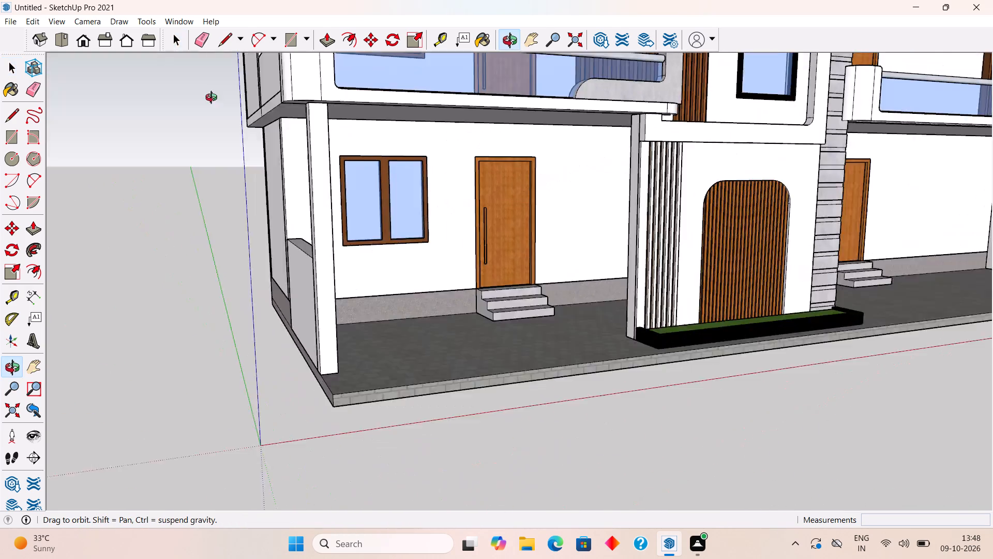
middle_click_drag(214, 99, 277, 155)
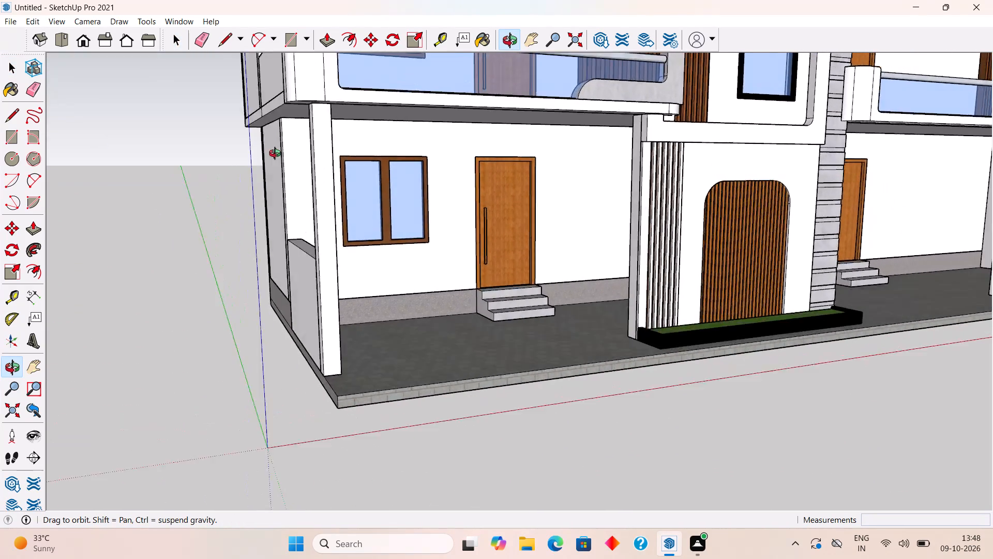
middle_click_drag(277, 155, 629, 252)
scroll(628, 252, "down", 4)
middle_click_drag(442, 320, 540, 347)
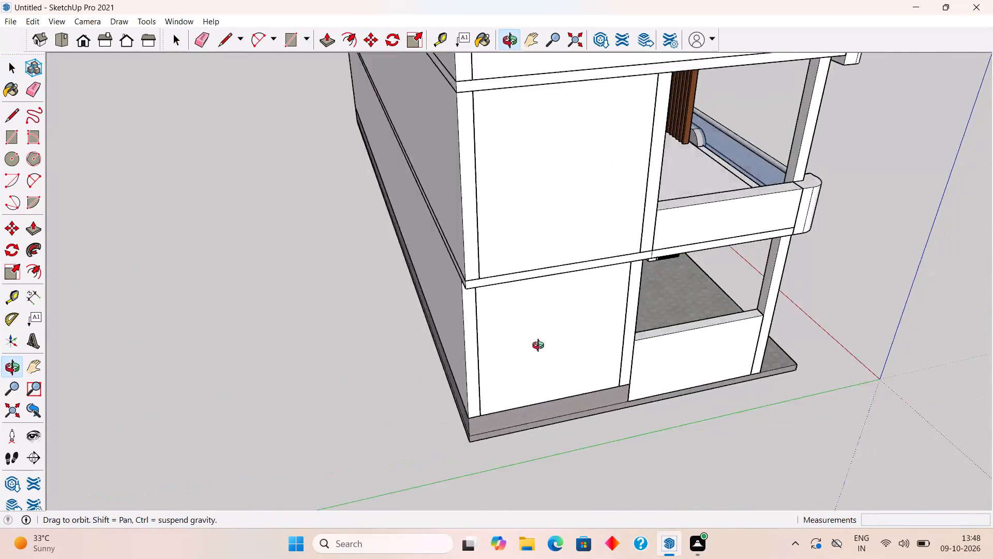
middle_click_drag(540, 347, 692, 331)
scroll(689, 334, "up", 2)
scroll(695, 330, "down", 5)
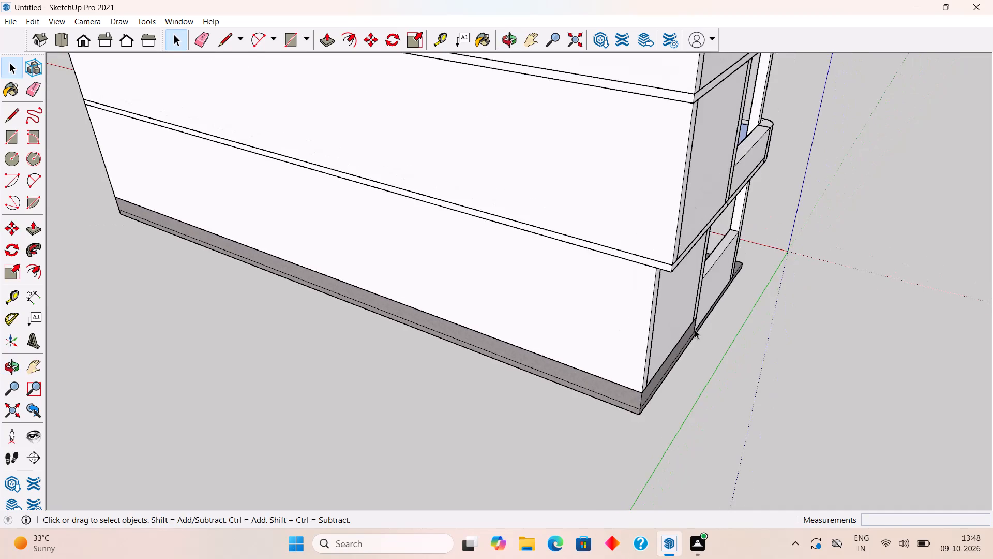
Examine the whole twin-house block from above, going around the rear and far end back to the front.
scroll(669, 350, "down", 4)
middle_click_drag(461, 300, 713, 295)
scroll(713, 295, "down", 5)
middle_click_drag(268, 303, 523, 310)
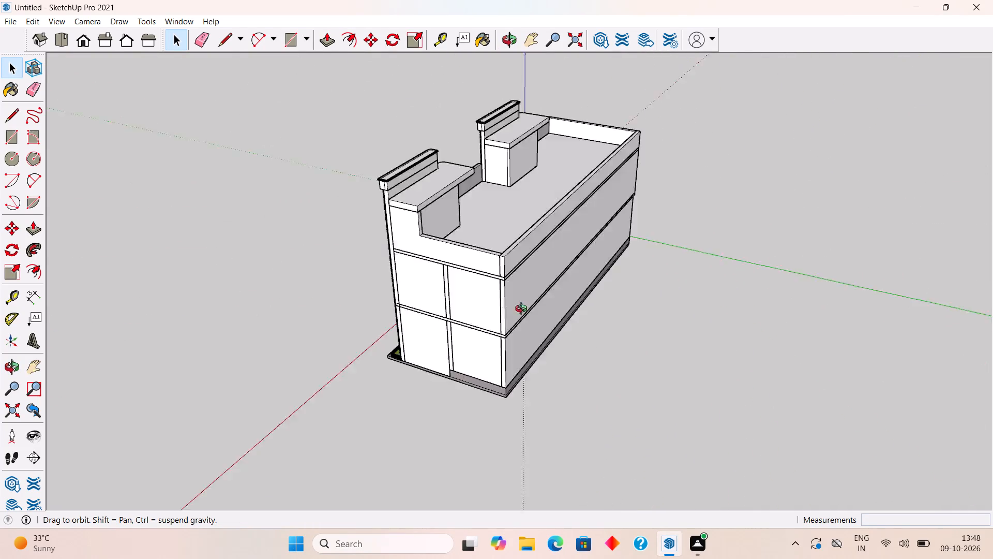
middle_click_drag(523, 310, 722, 298)
scroll(381, 313, "up", 2)
middle_click_drag(489, 268, 701, 302)
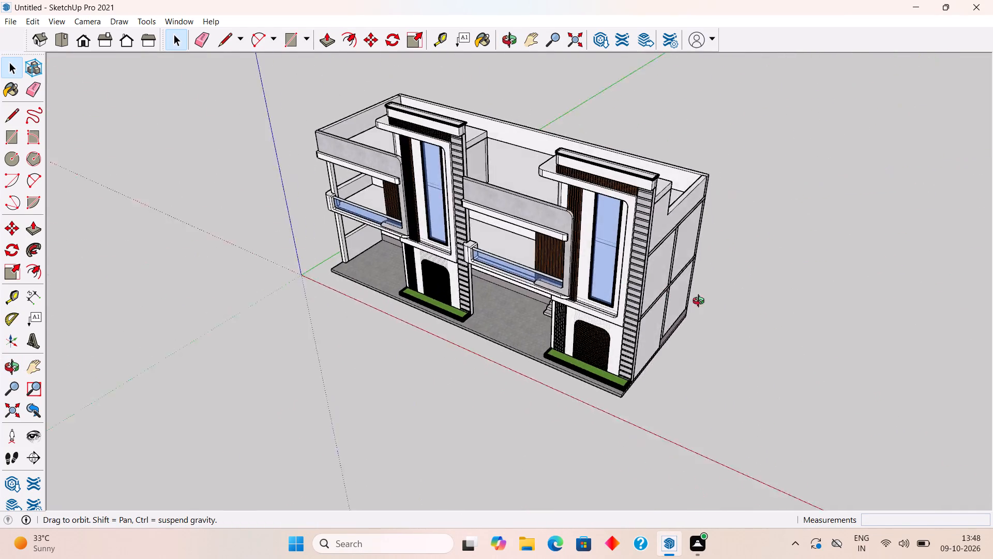
middle_click_drag(701, 302, 760, 306)
middle_click_drag(477, 278, 622, 254)
scroll(617, 256, "up", 3)
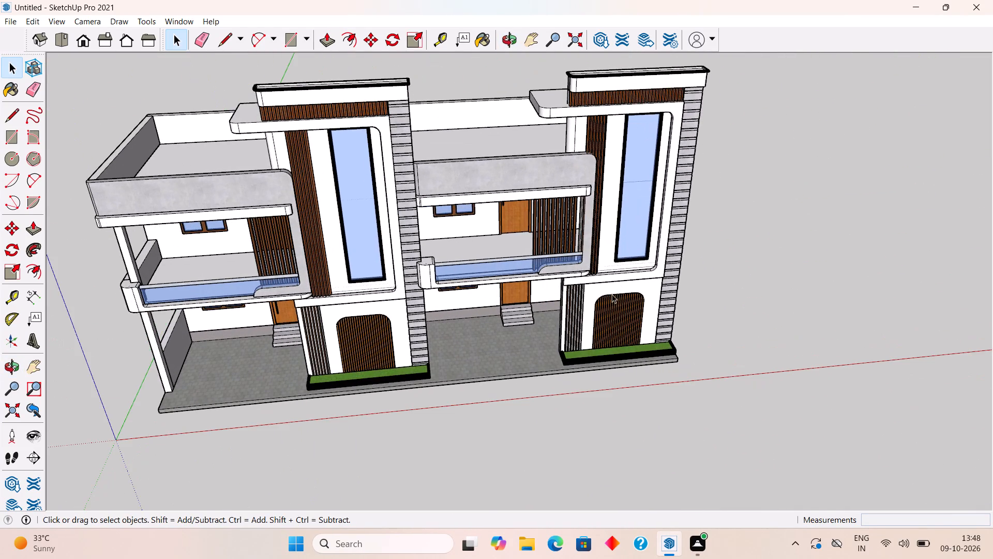
Examine the twin houses' front elevation from low, level and raised viewpoints, including the end house's parapet and balcony.
middle_click_drag(612, 294, 619, 272)
scroll(614, 275, "up", 3)
scroll(625, 258, "down", 5)
middle_click_drag(601, 321, 587, 245)
scroll(587, 246, "up", 2)
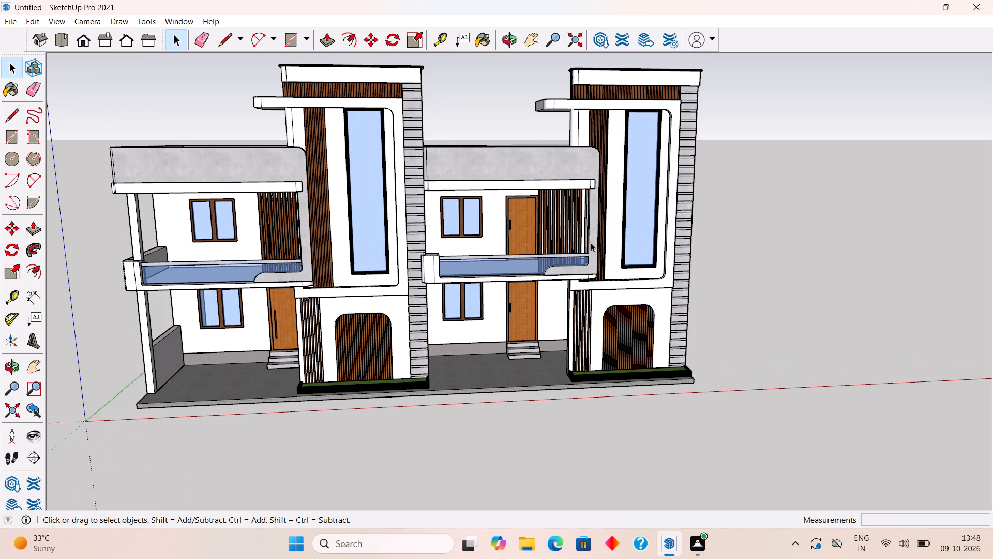
middle_click_drag(591, 277, 555, 156)
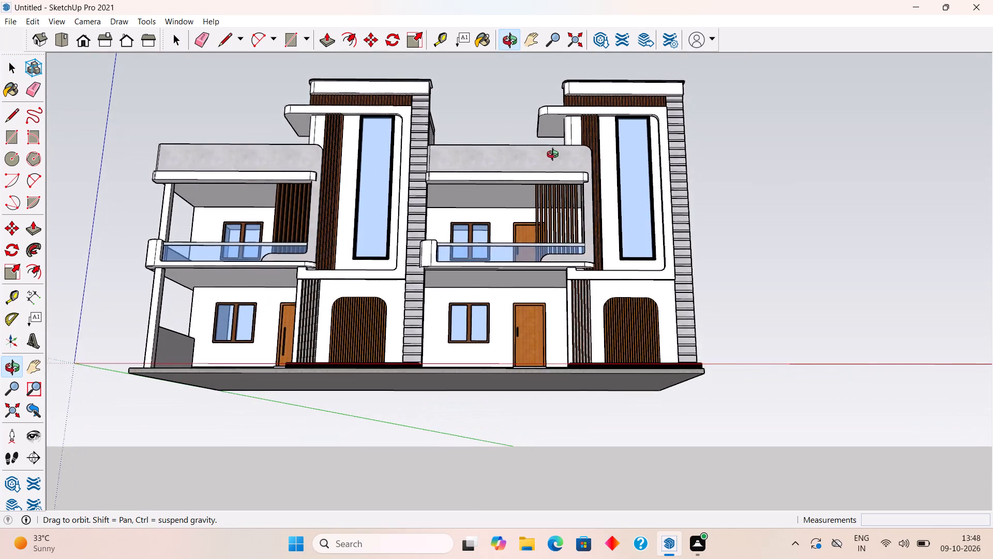
middle_click_drag(555, 156, 592, 264)
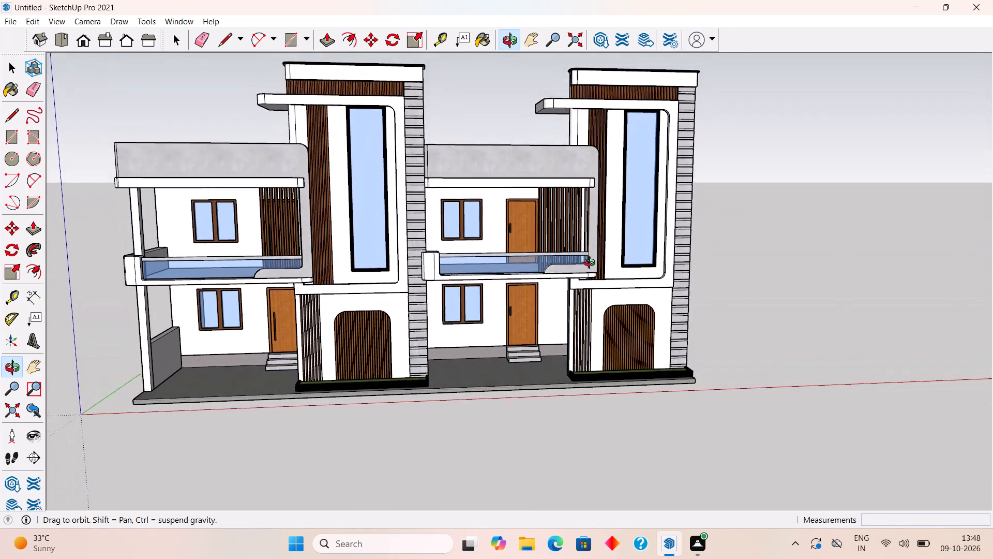
middle_click_drag(592, 264, 534, 271)
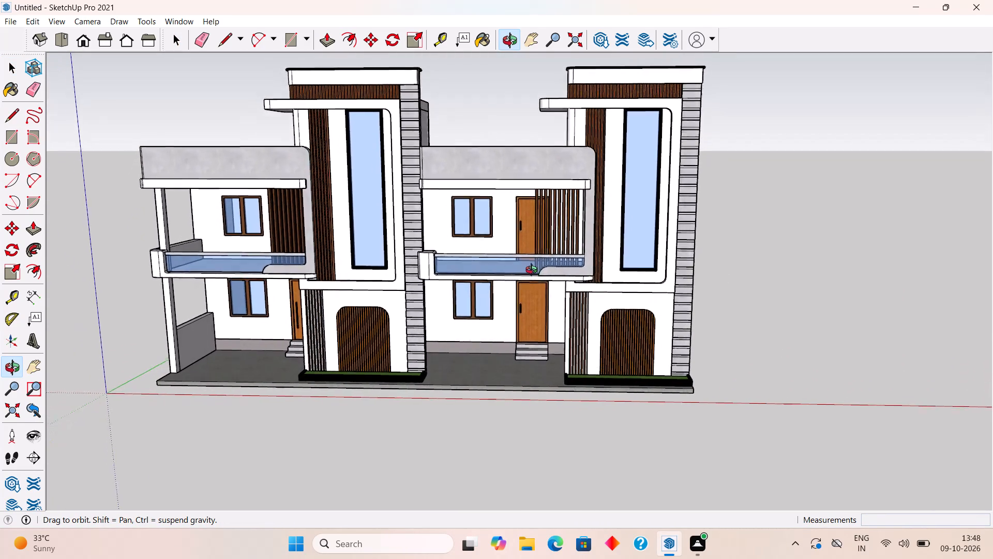
middle_click_drag(534, 271, 559, 310)
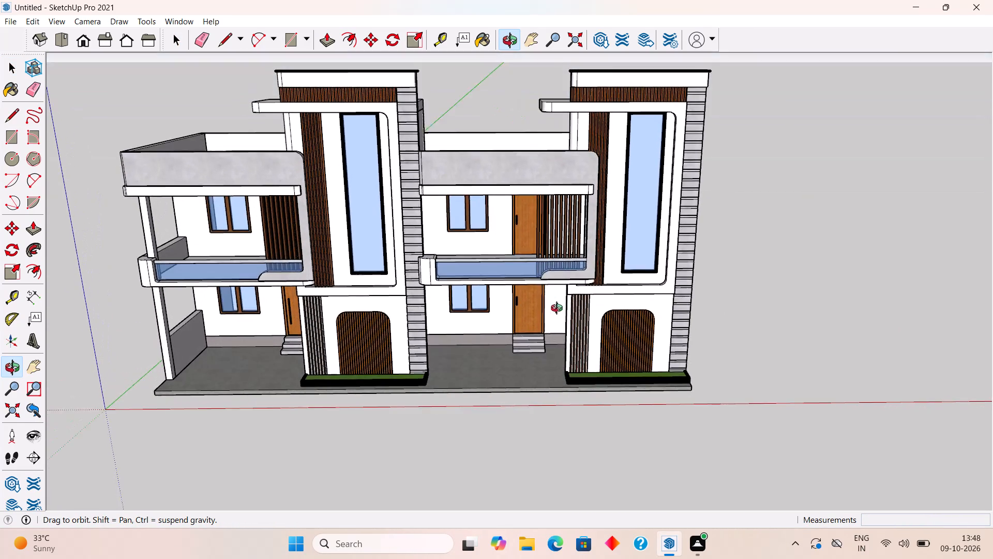
middle_click_drag(559, 310, 568, 328)
scroll(568, 328, "up", 1)
middle_click_drag(635, 325, 628, 334)
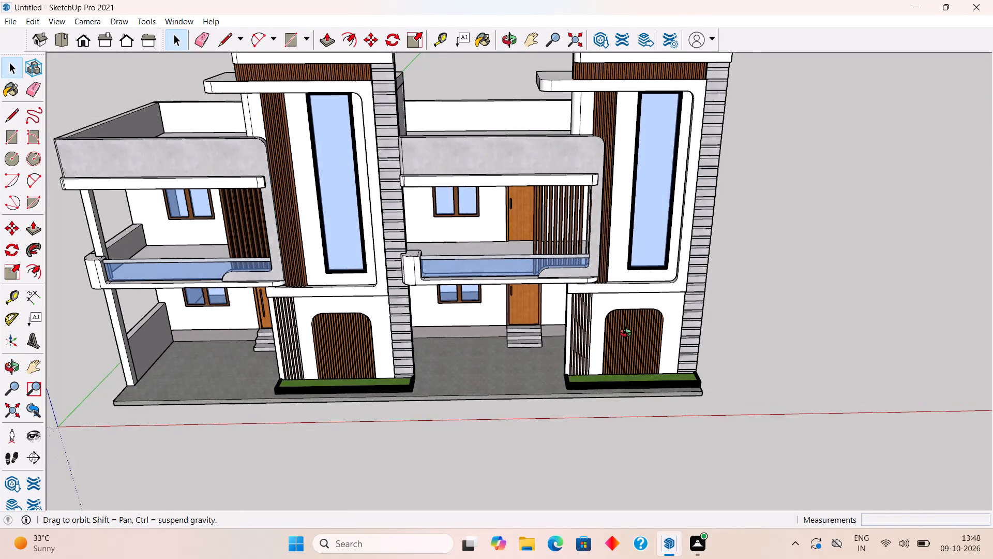
middle_click_drag(628, 334, 610, 374)
scroll(610, 374, "down", 2)
scroll(476, 181, "up", 2)
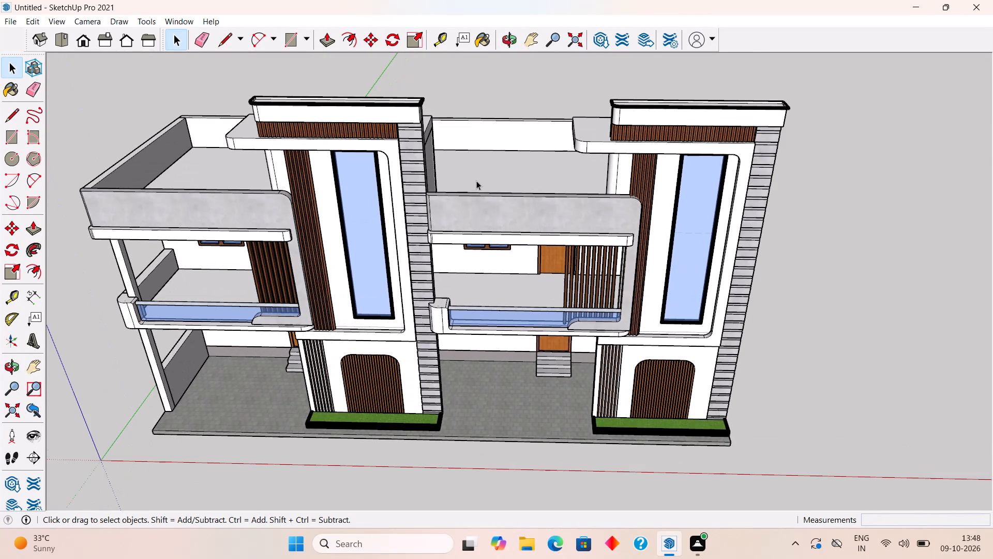
scroll(101, 115, "up", 1)
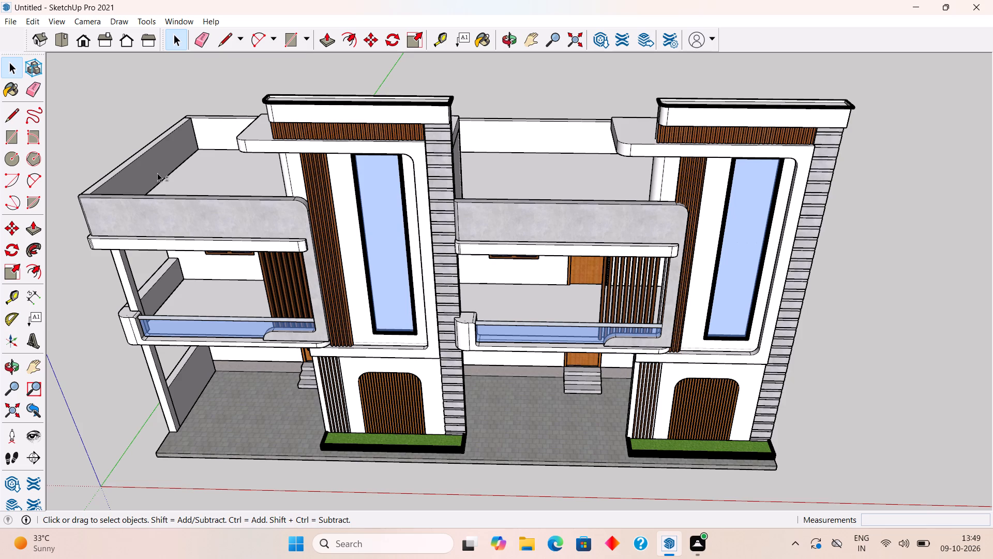
middle_click_drag(233, 288, 381, 275, "shift")
middle_click_drag(240, 267, 299, 261, "shift")
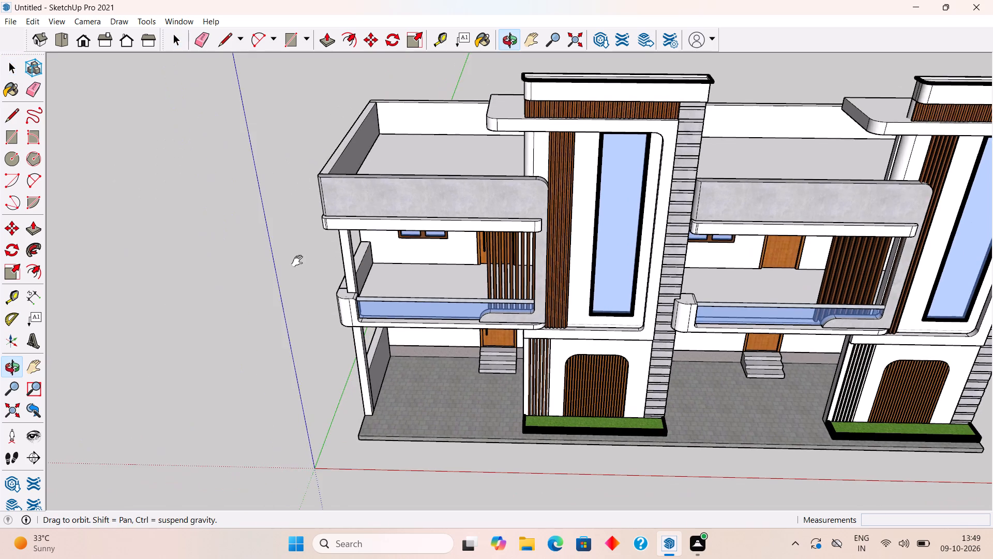
middle_click_drag(299, 261, 125, 288, "shift")
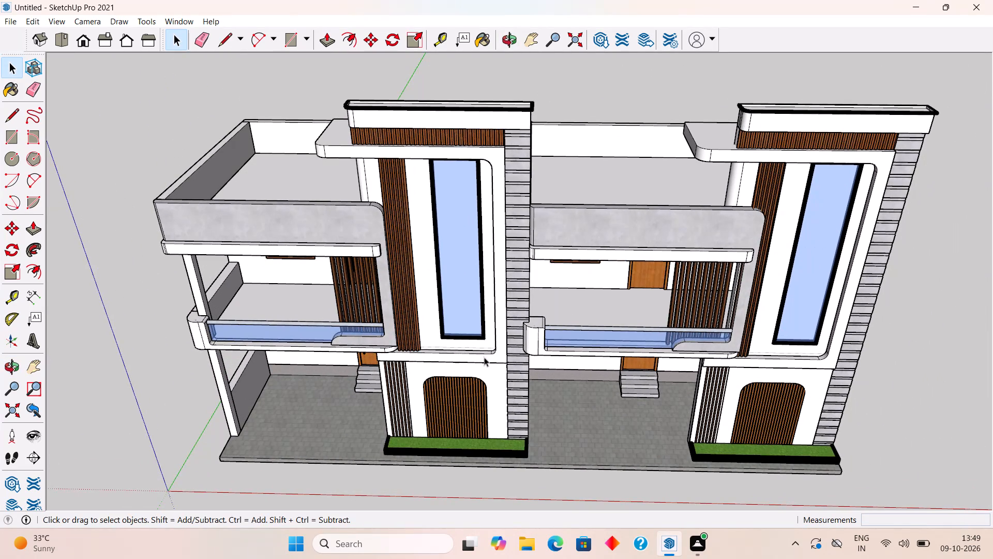
middle_click_drag(486, 355, 487, 274)
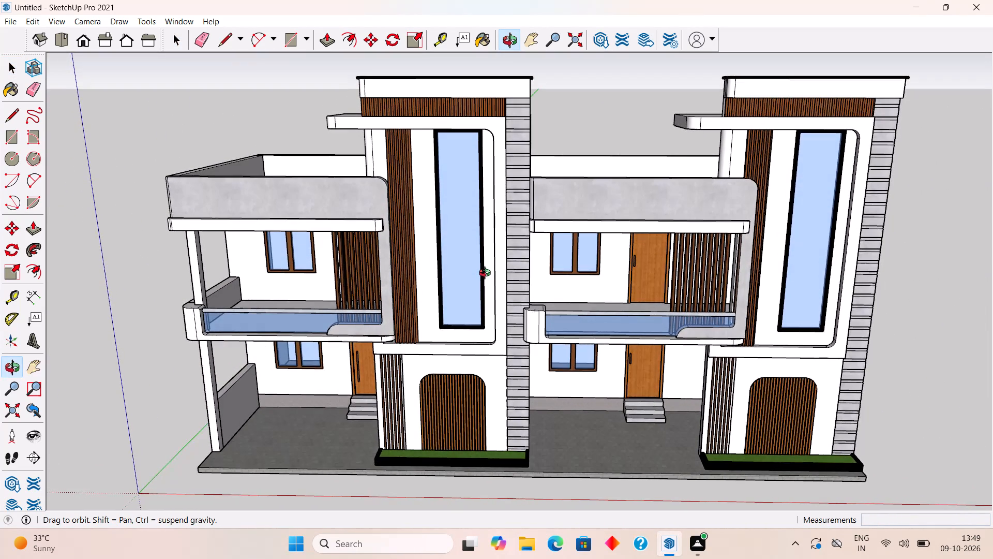
middle_click_drag(487, 274, 487, 274)
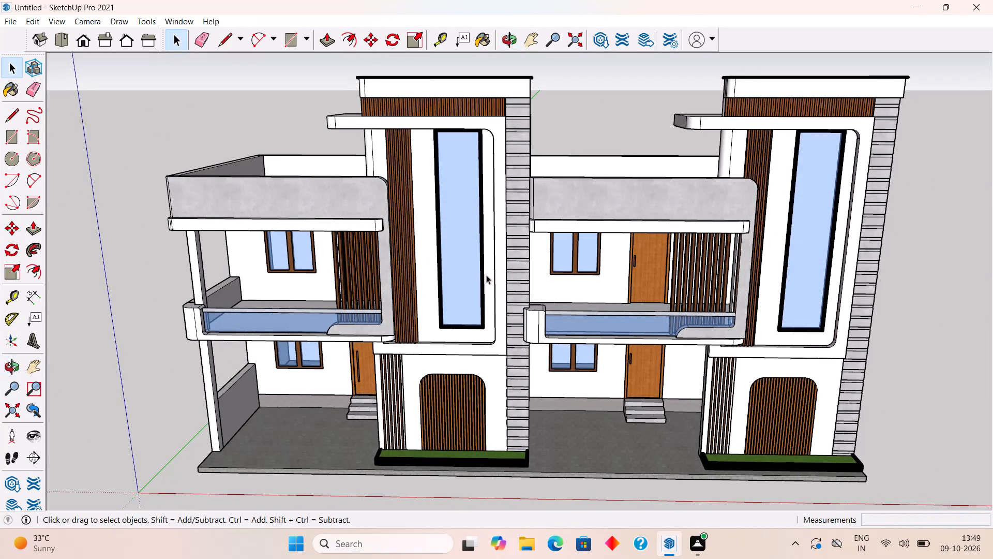
middle_click_drag(486, 275, 492, 230)
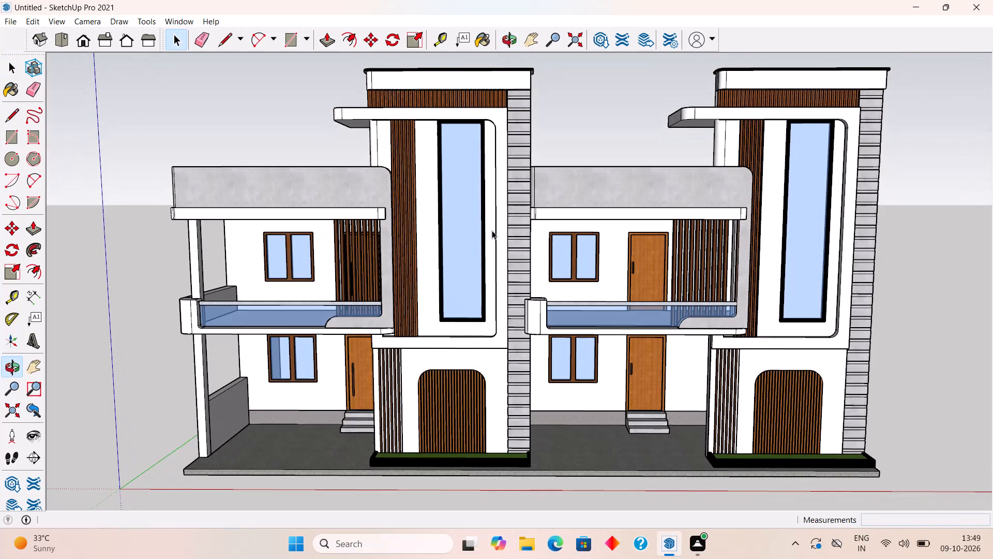
scroll(492, 230, "down", 1)
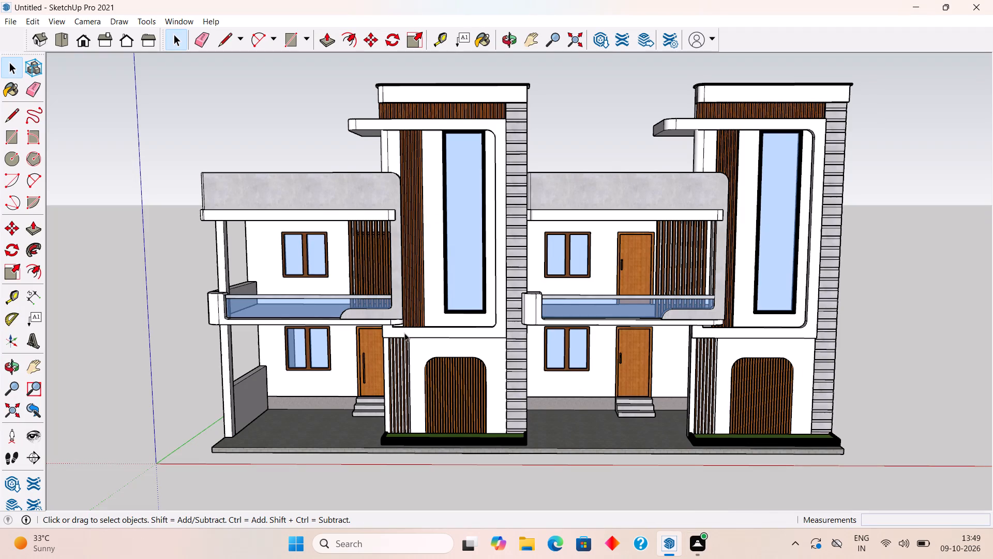
Save the model in the Downloads folder as a SketchUp file named "elevation exterior 6".
left_click(8, 19)
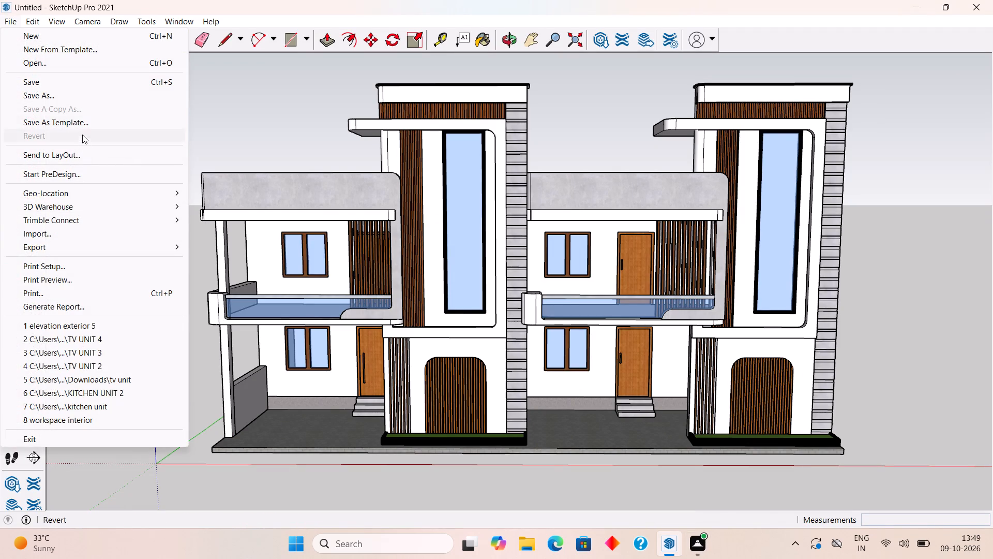
left_click(85, 92)
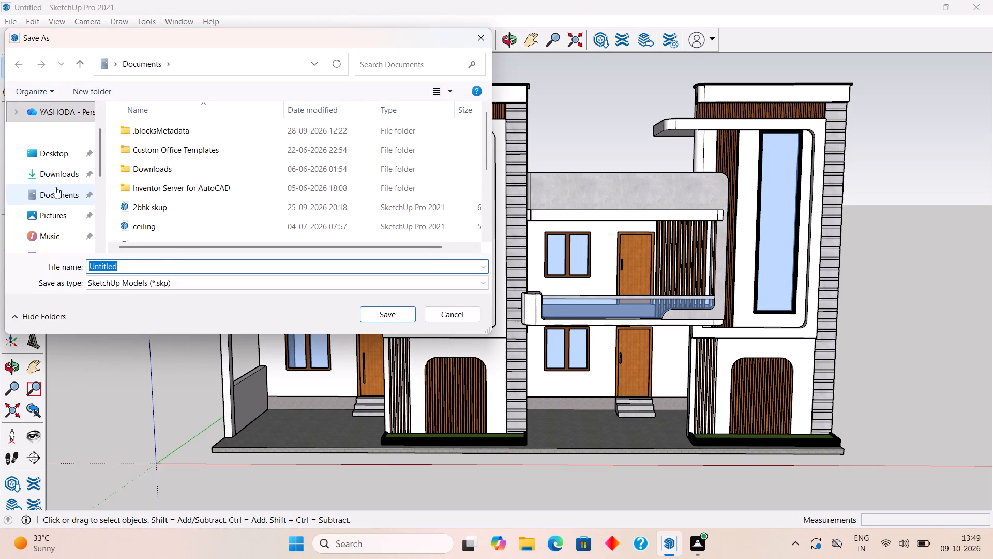
left_click(59, 174)
left_click(168, 262)
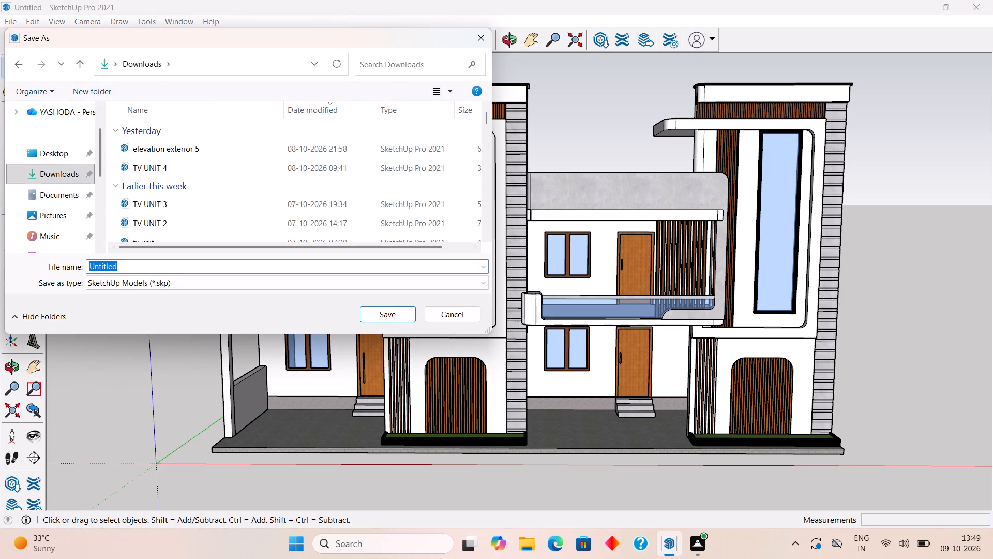
key("BackSpace")
key("BackSpace")
key("BackSpace")
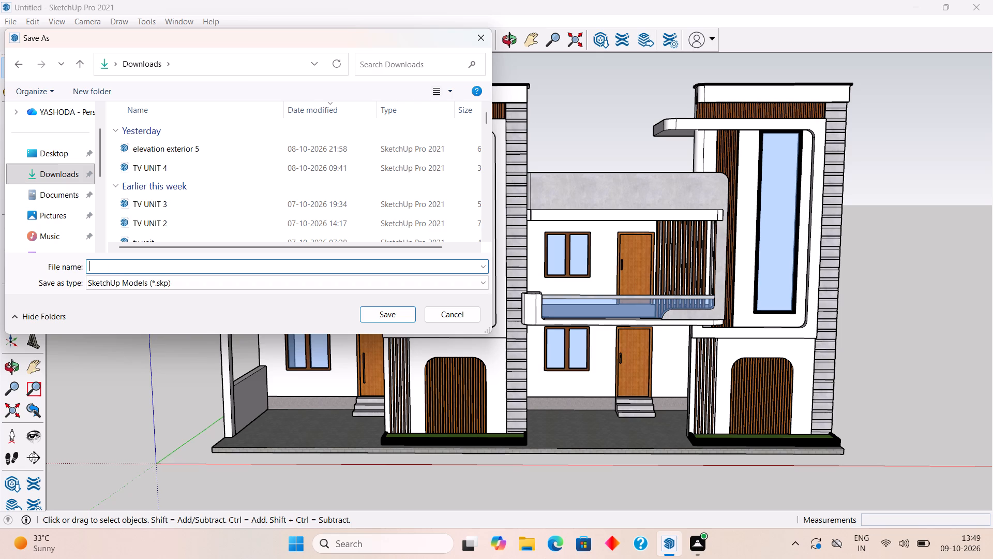
key("e")
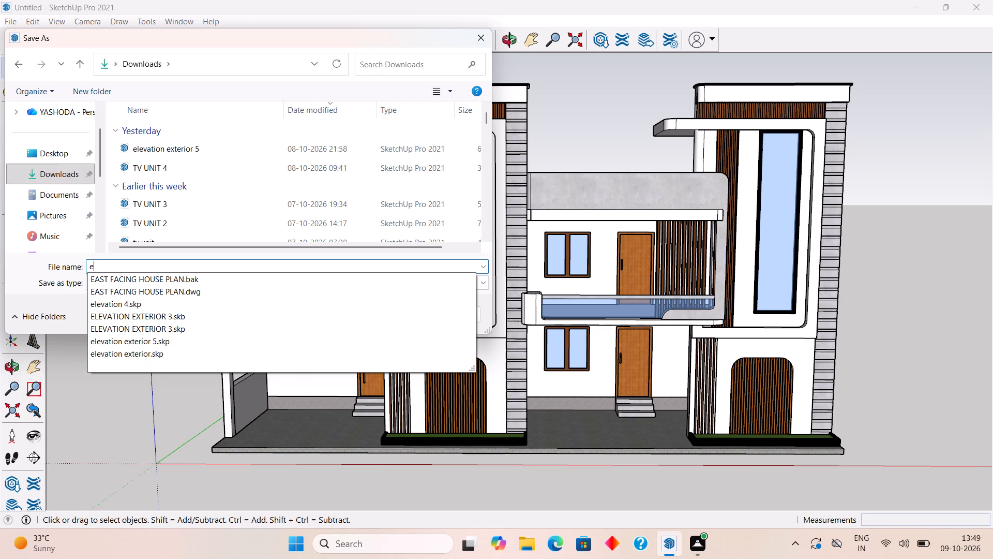
type("levation")
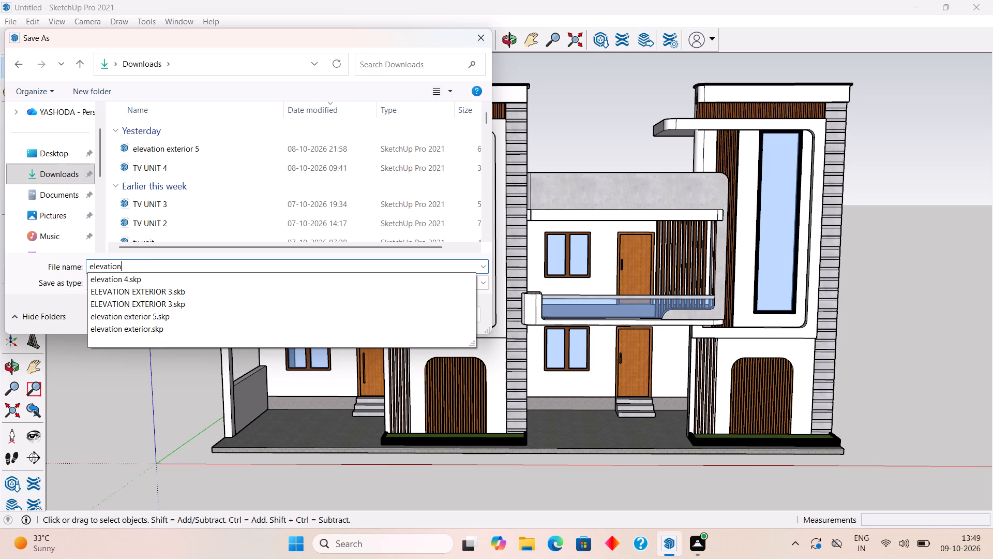
key("space")
type("ex")
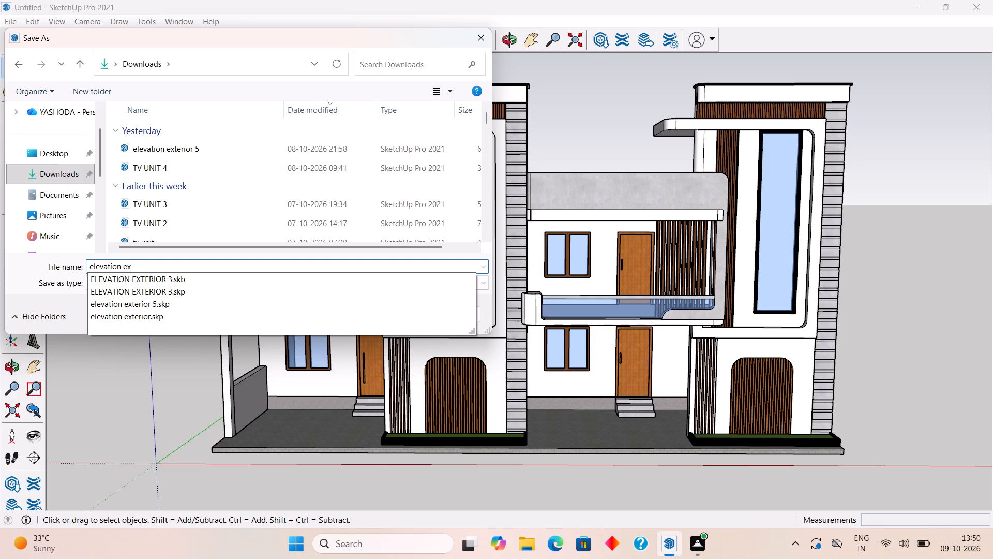
type("terior")
key("space")
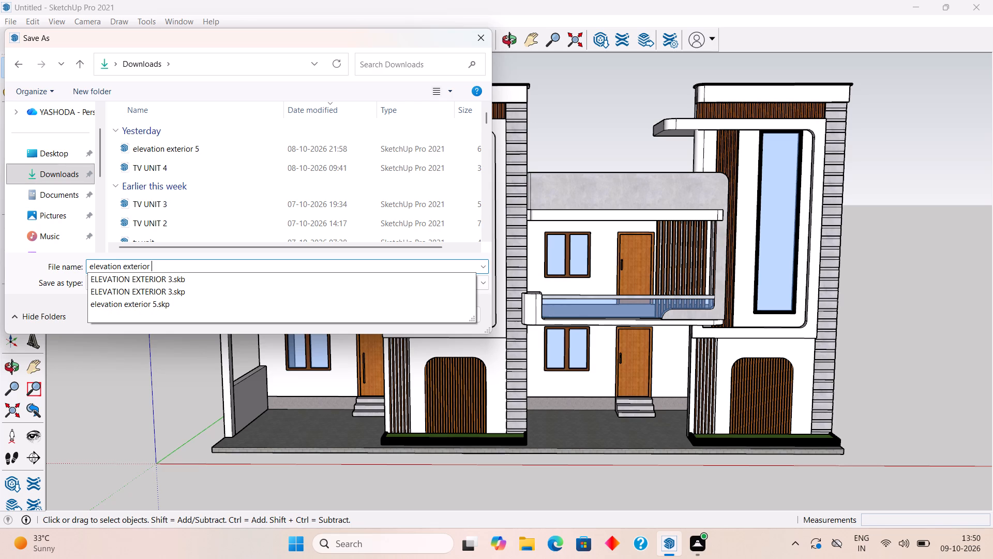
key("6")
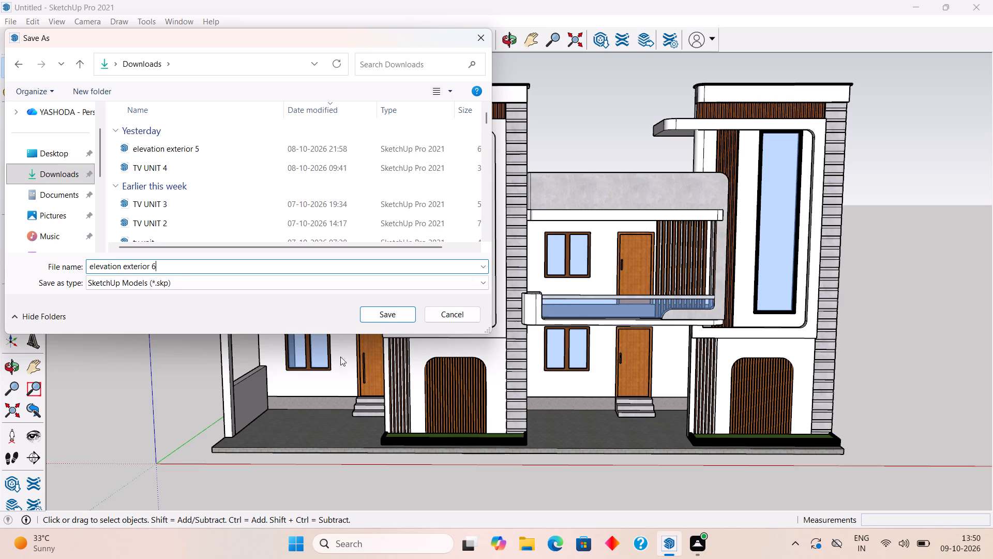
left_click(381, 317)
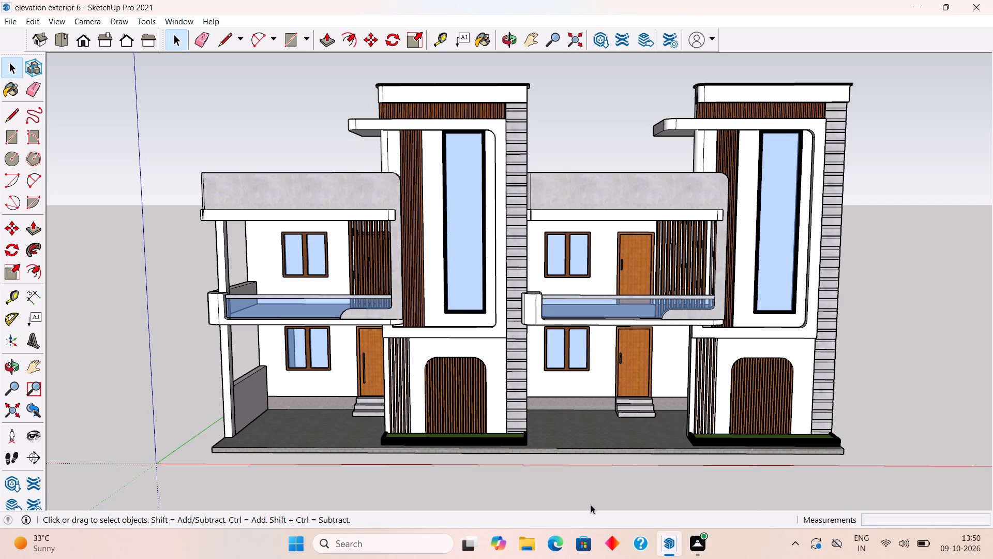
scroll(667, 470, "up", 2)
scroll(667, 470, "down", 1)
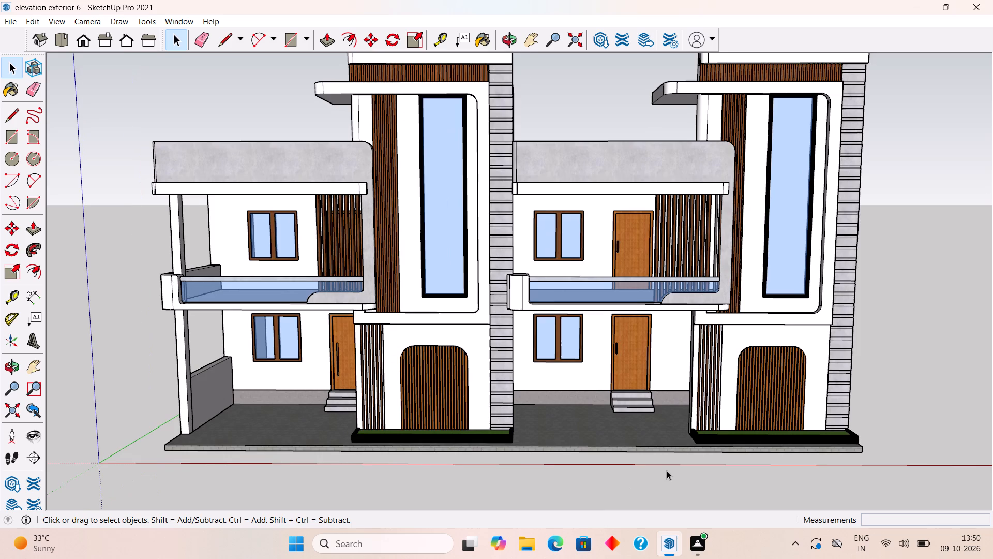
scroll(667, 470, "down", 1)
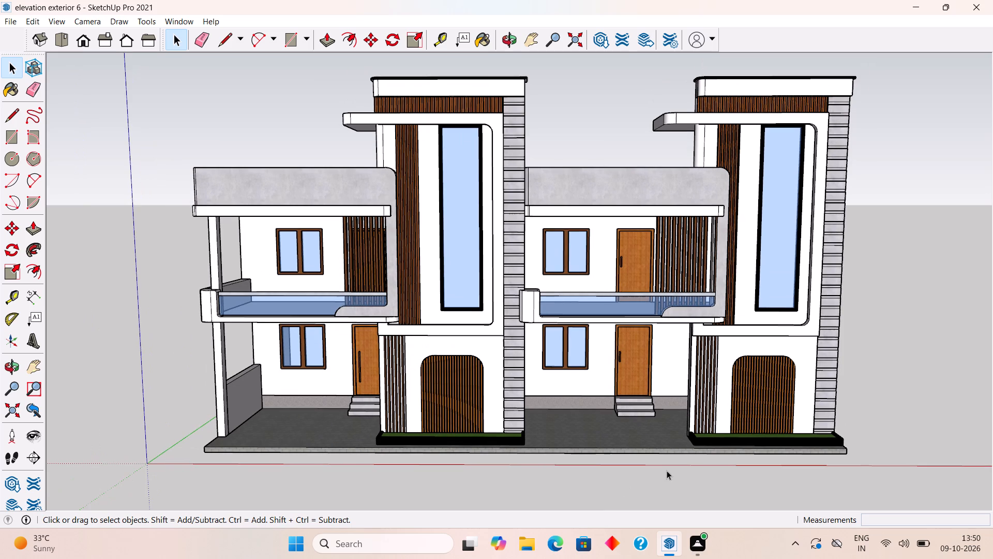